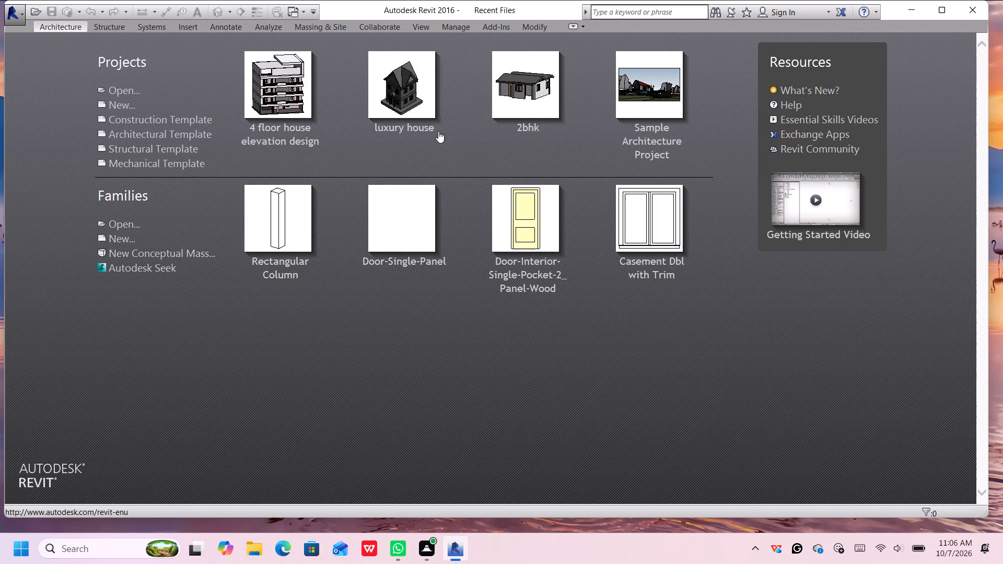
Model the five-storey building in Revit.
Create a new project based on the Construction Template.
{"action": "left_click", "coordinate": [944, 15]}
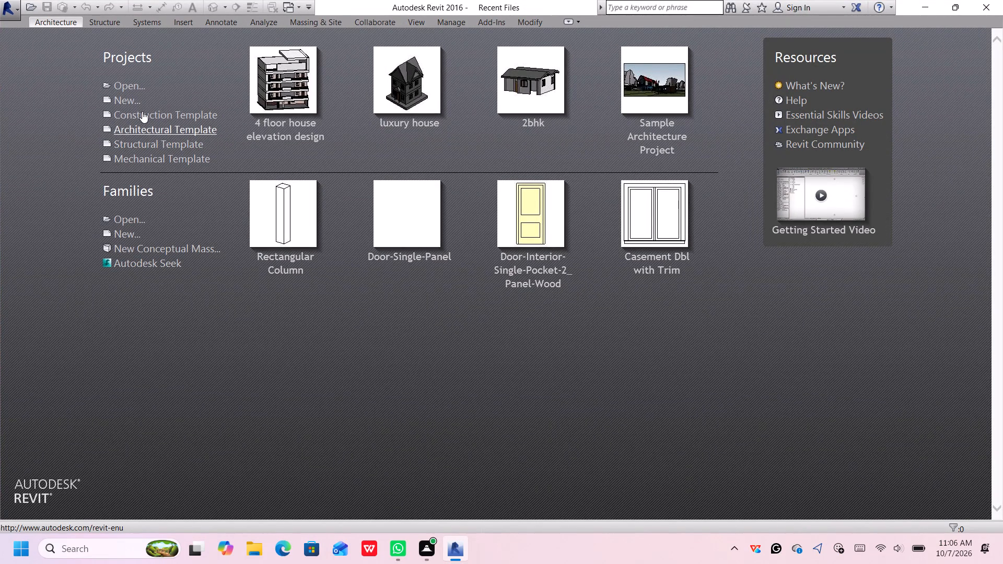
{"action": "left_click", "coordinate": [133, 97]}
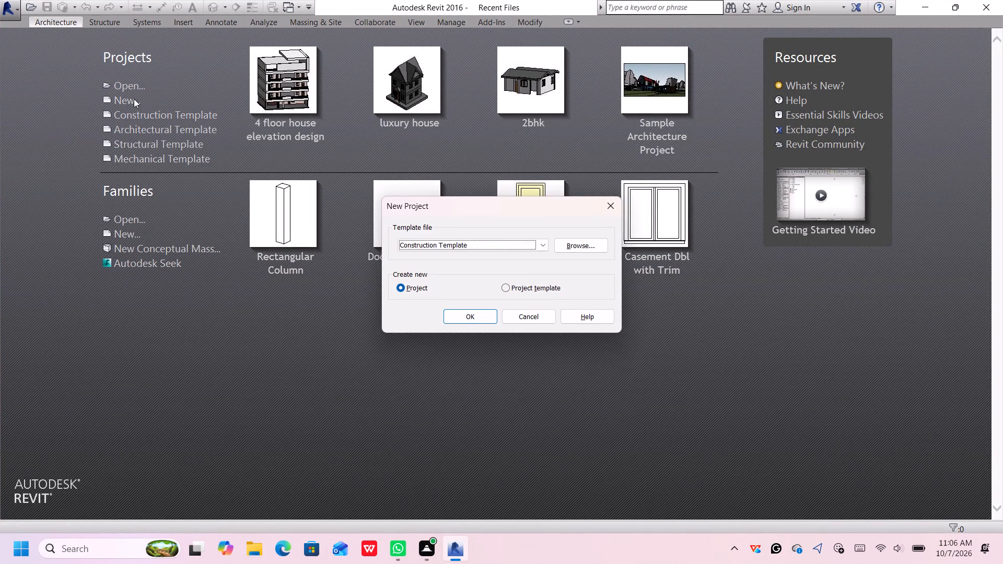
{"action": "left_click", "coordinate": [540, 245]}
{"action": "left_click", "coordinate": [498, 271]}
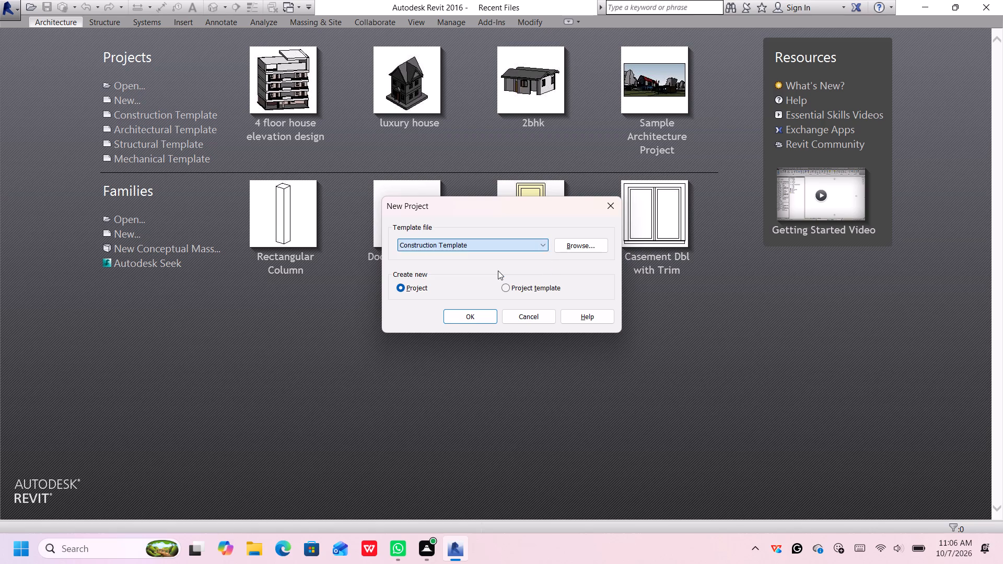
{"action": "left_click", "coordinate": [474, 315]}
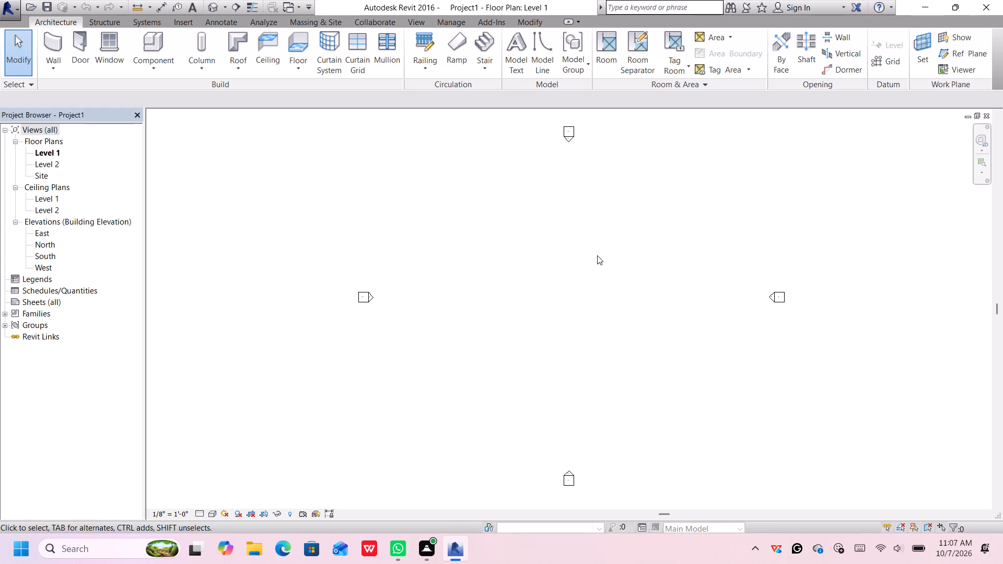
Create a rectangular 100' by 100' floor on Level 1, centred roughly between the elevation markers.
{"action": "left_click", "coordinate": [296, 39]}
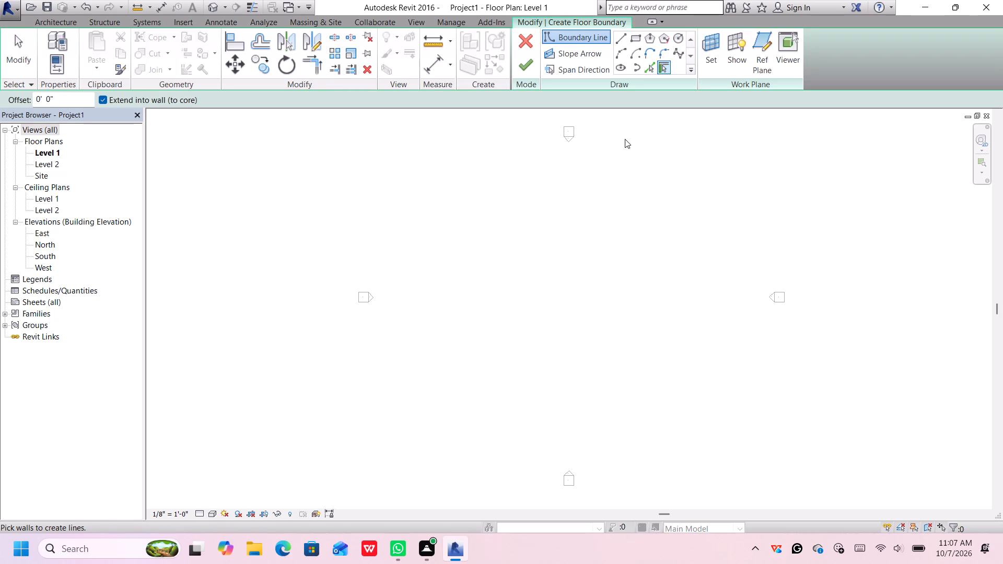
{"action": "left_click", "coordinate": [638, 38]}
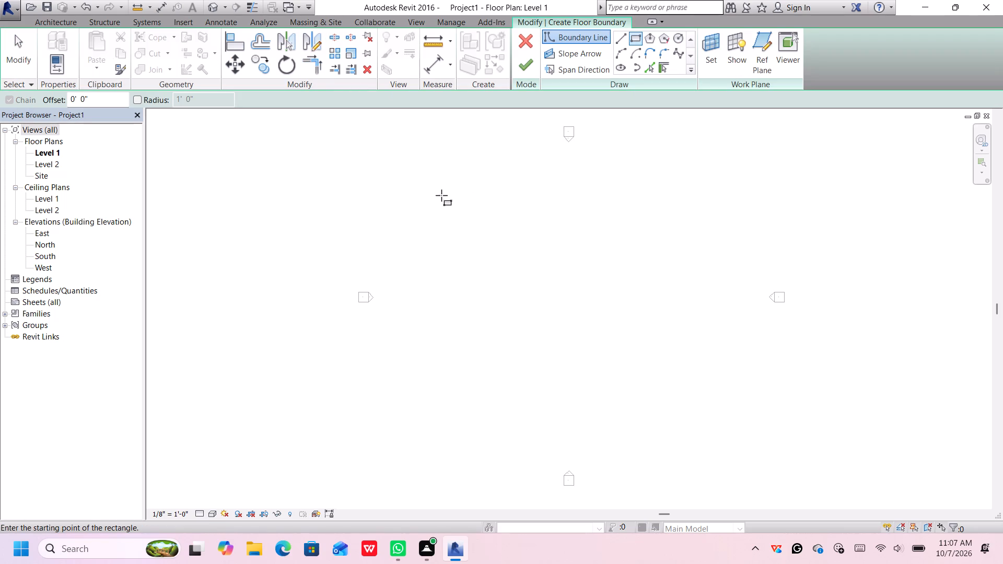
{"action": "left_click", "coordinate": [419, 181]}
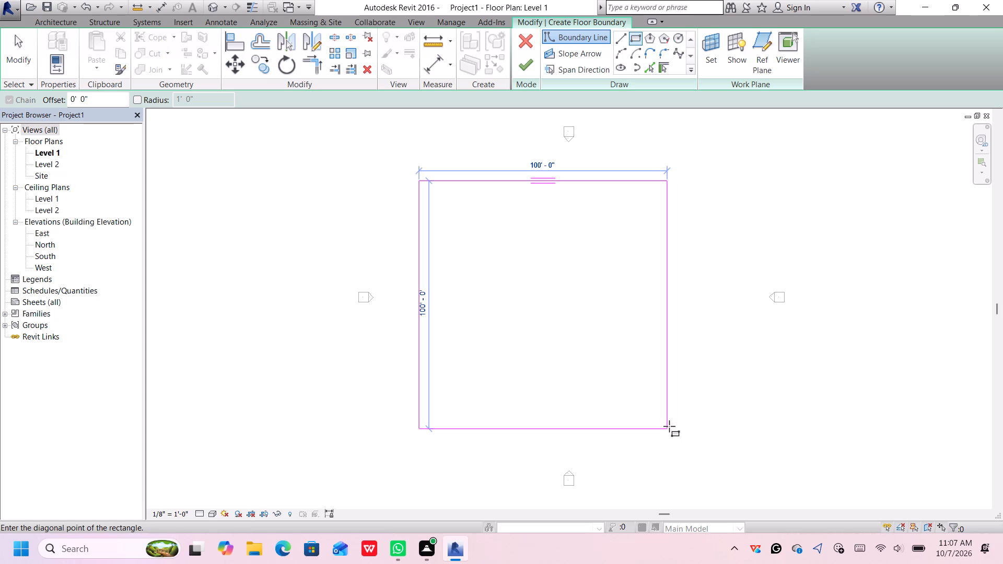
{"action": "left_click", "coordinate": [669, 426]}
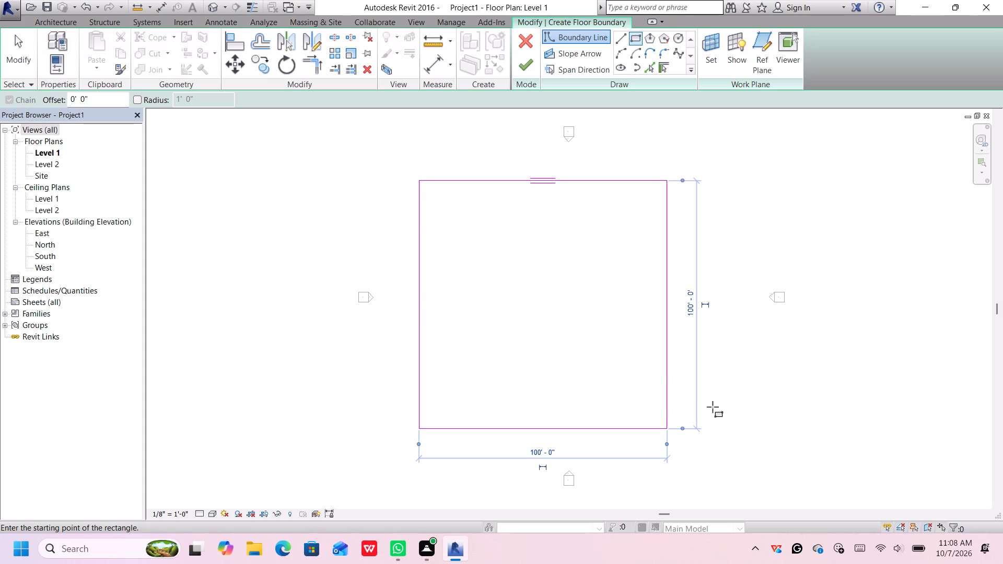
{"action": "key", "text": "Return"}
{"action": "key", "text": "Return"}
{"action": "left_click", "coordinate": [532, 61]}
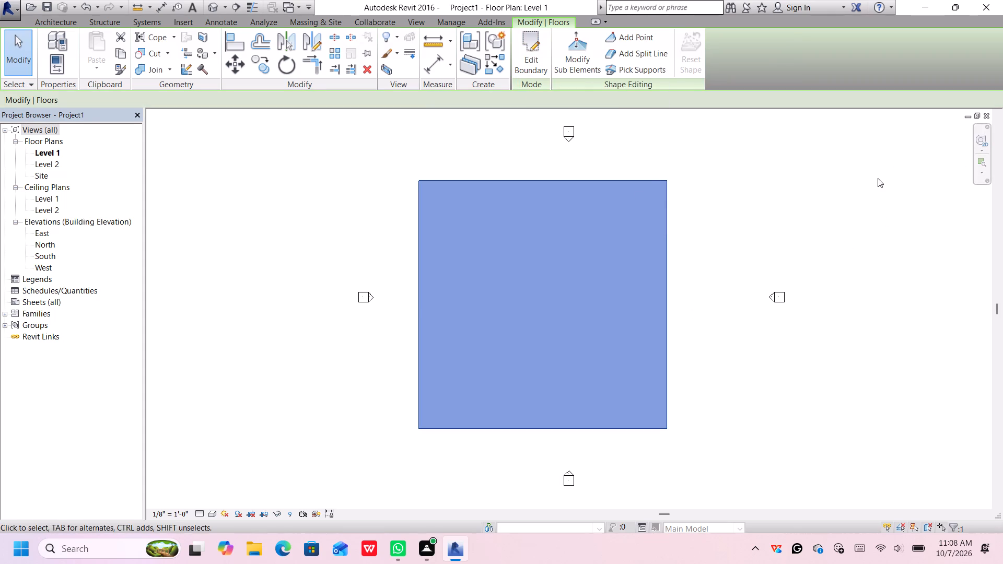
Open the default 3D view and orient it to look at the floor from the top.
{"action": "scroll", "coordinate": [648, 260], "scroll_direction": "down", "scroll_amount": 1}
{"action": "scroll", "coordinate": [648, 258], "scroll_direction": "up", "scroll_amount": 1}
{"action": "scroll", "coordinate": [648, 258], "scroll_direction": "down", "scroll_amount": 1}
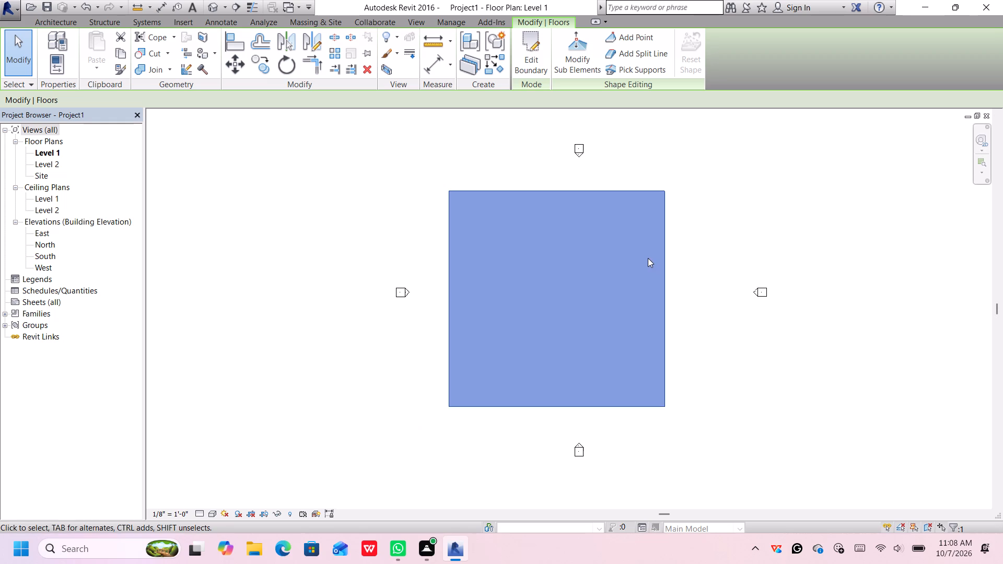
{"action": "middle_click_drag", "start_coordinate": [649, 227], "coordinate": [625, 210]}
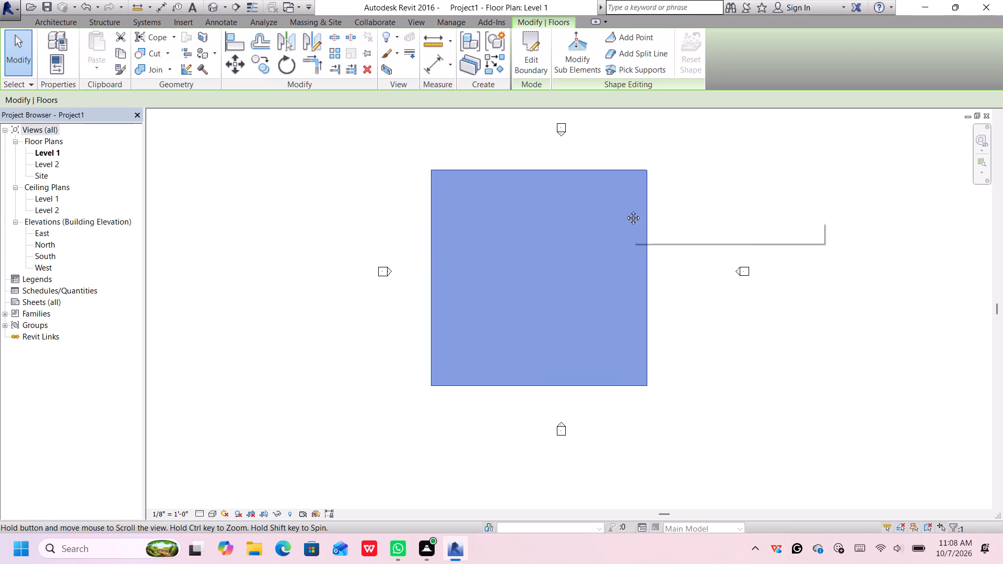
{"action": "middle_click_drag", "start_coordinate": [625, 210], "coordinate": [625, 210]}
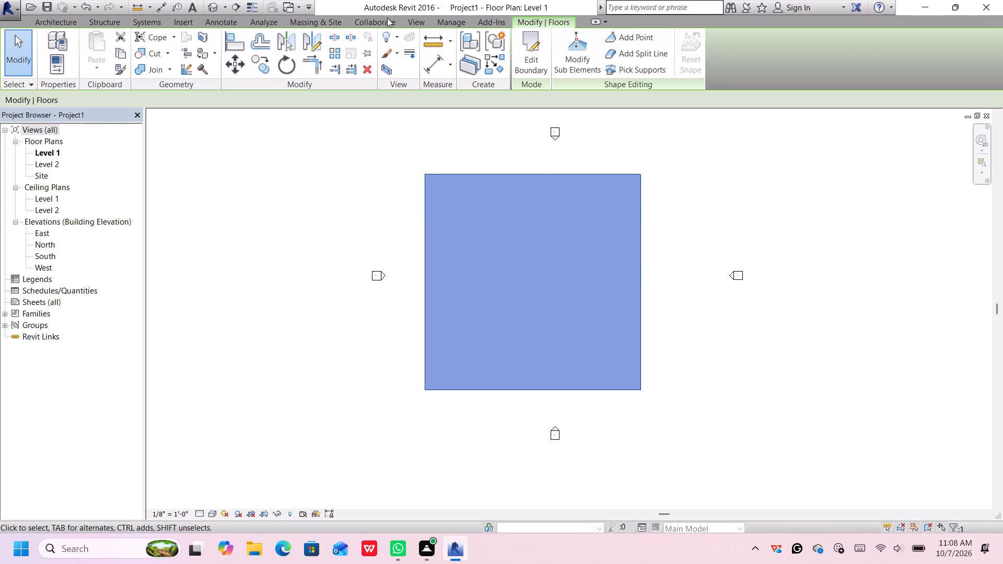
{"action": "left_click", "coordinate": [211, 6]}
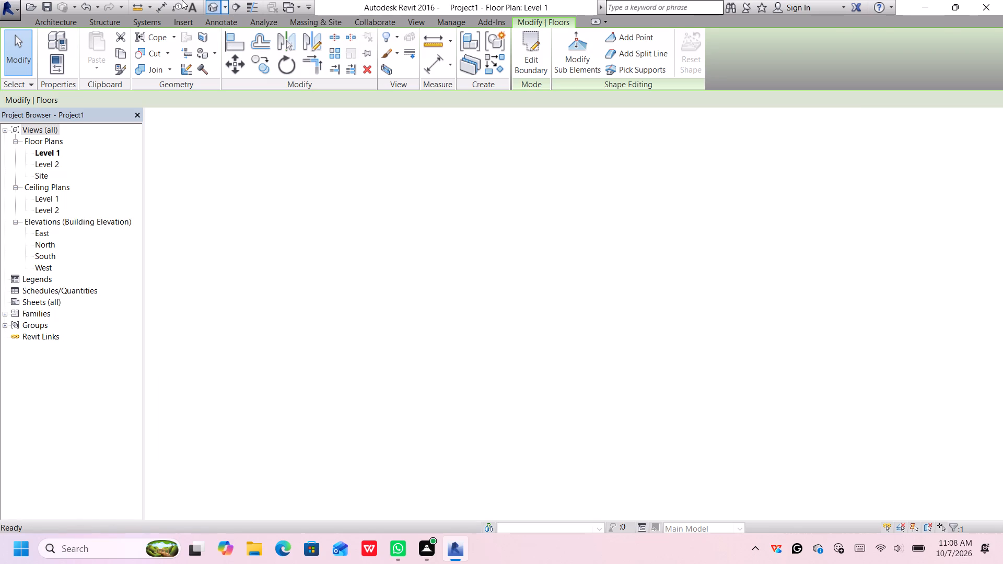
{"action": "scroll", "coordinate": [493, 198], "scroll_direction": "down", "scroll_amount": 2}
{"action": "scroll", "coordinate": [506, 210], "scroll_direction": "up", "scroll_amount": 2}
{"action": "scroll", "coordinate": [506, 210], "scroll_direction": "down", "scroll_amount": 2}
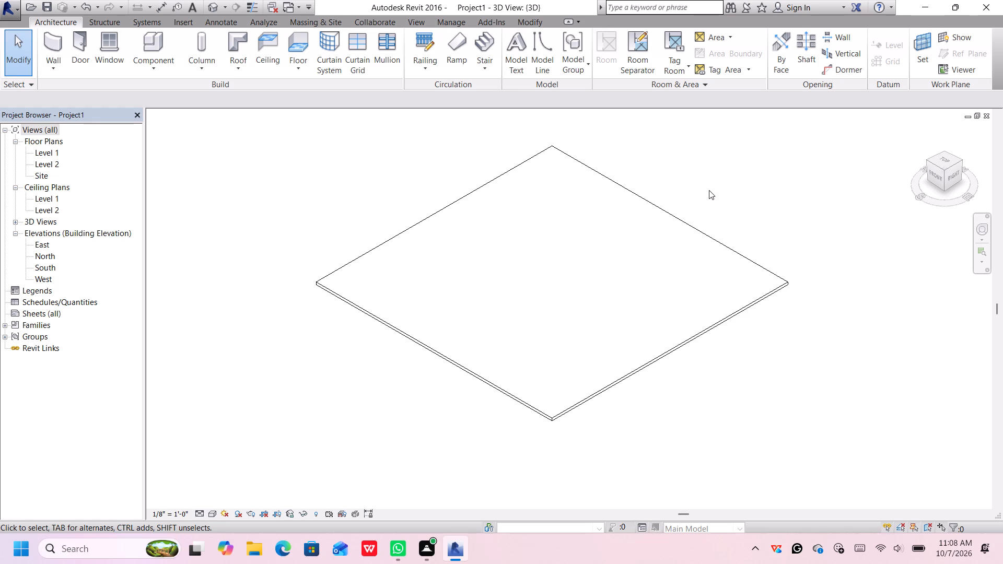
{"action": "middle_click_drag", "start_coordinate": [709, 190], "coordinate": [708, 208]}
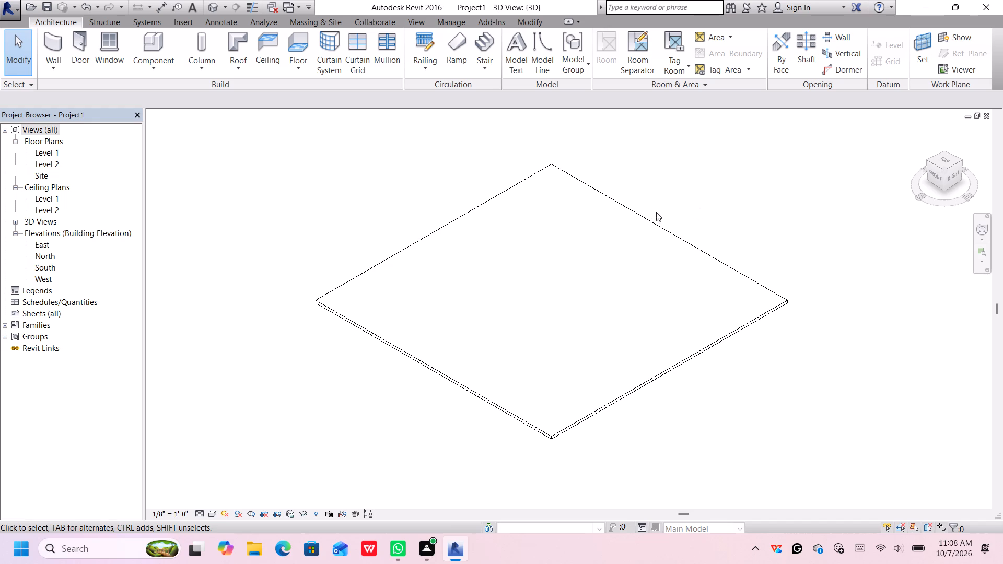
{"action": "left_click", "coordinate": [948, 159]}
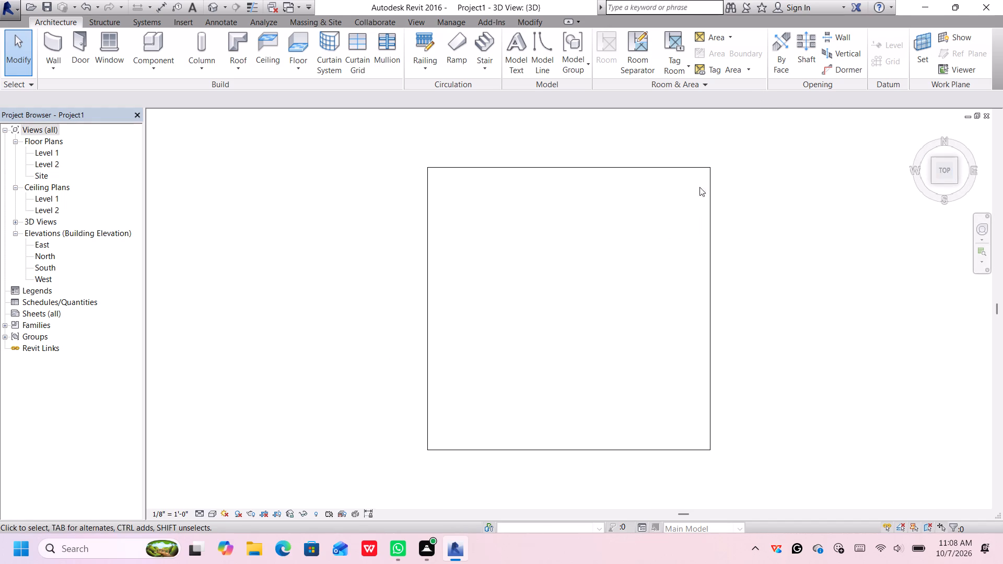
Draw a rectangle of walls about 76' wide by 72' deep inside the floor, based on Level 1 with a 20' unconnected height.
{"action": "left_click", "coordinate": [59, 45]}
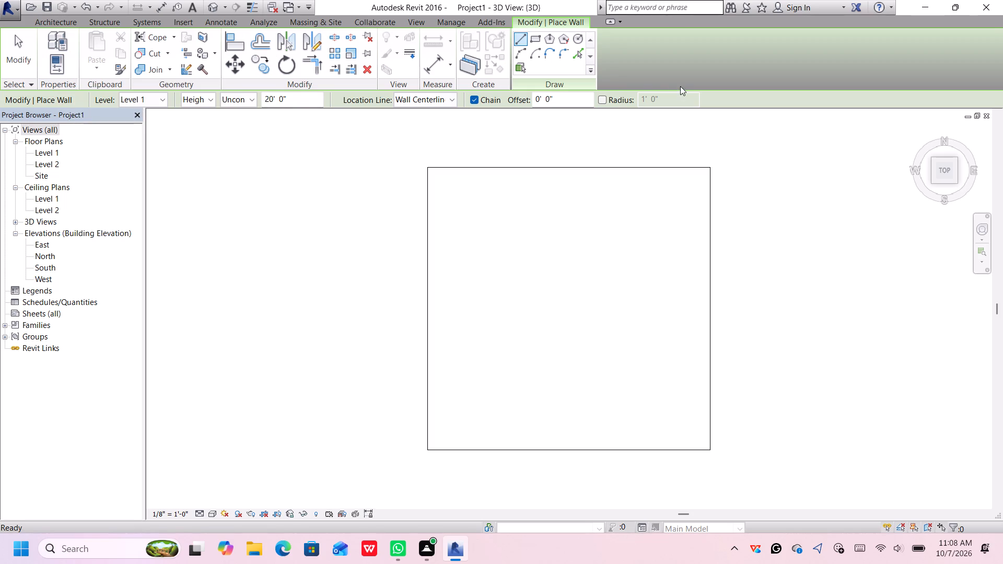
{"action": "left_click", "coordinate": [537, 40]}
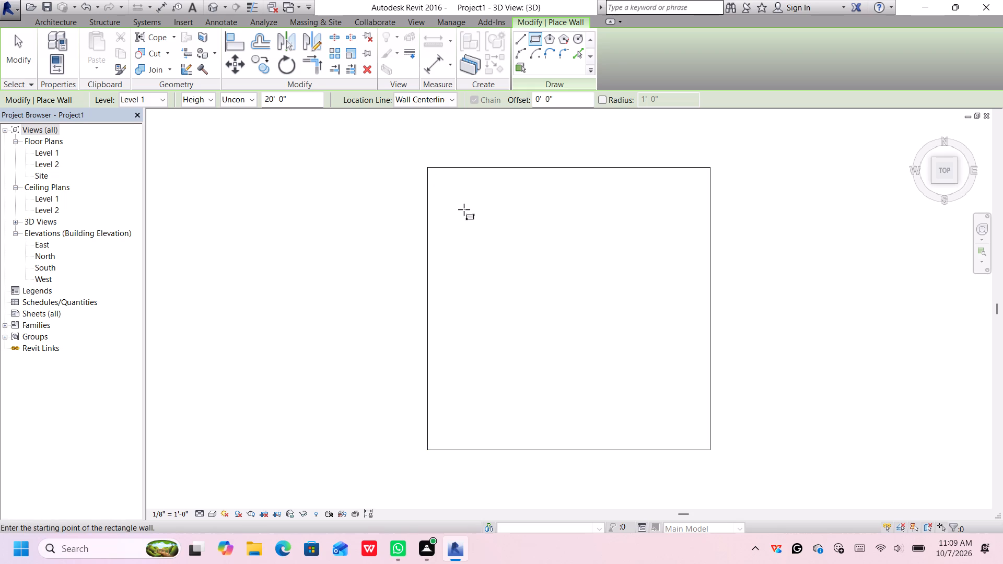
{"action": "left_click", "coordinate": [465, 210]}
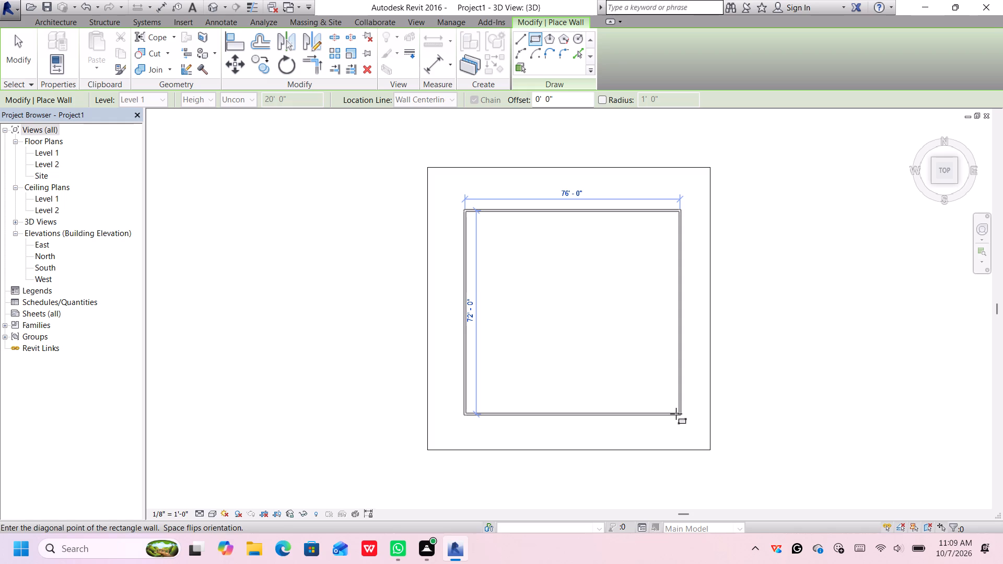
{"action": "left_click", "coordinate": [676, 414]}
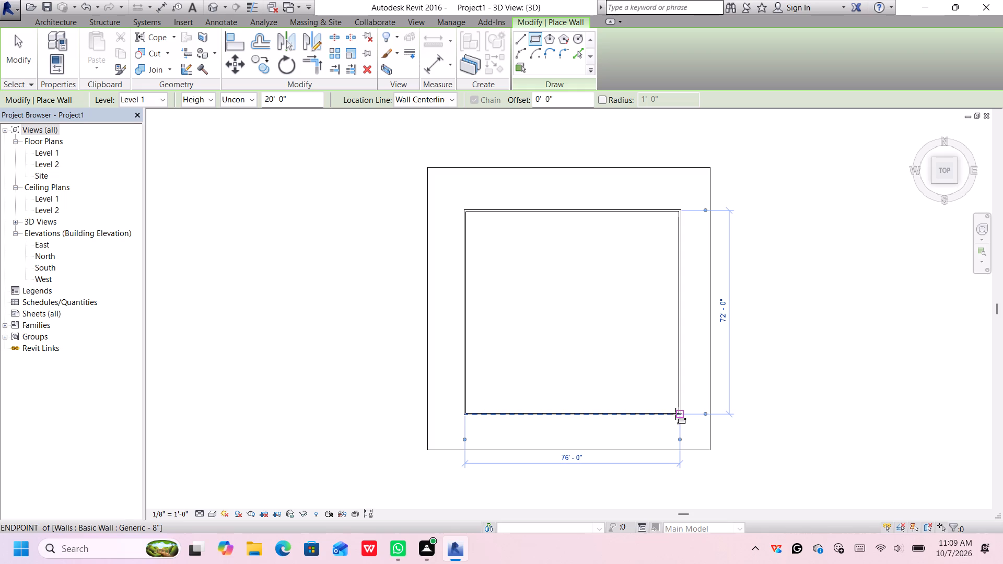
Set the wall rectangle's depth and width to 80' each.
{"action": "left_click", "coordinate": [727, 312]}
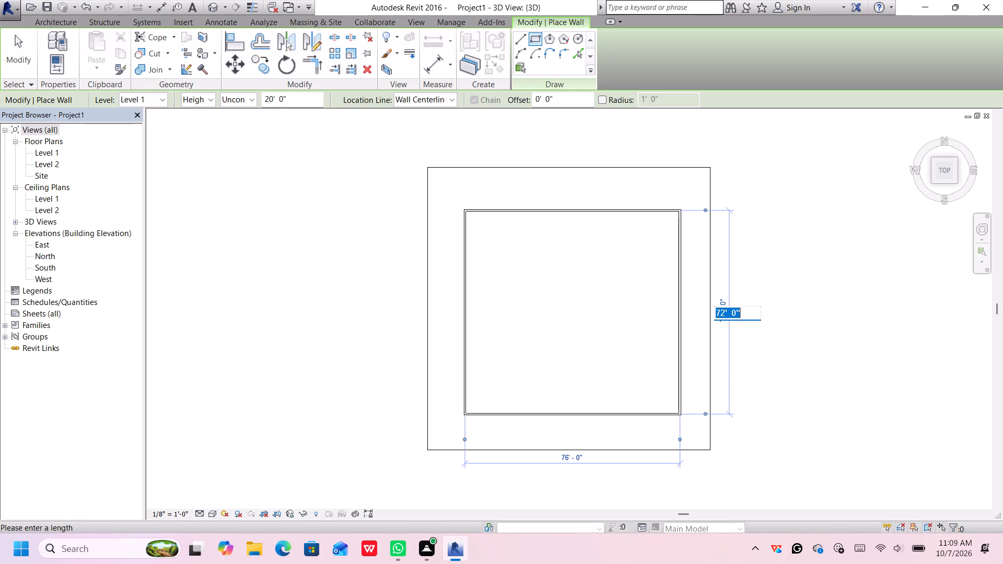
{"action": "key", "text": "BackSpace"}
{"action": "key", "text": "8"}
{"action": "key", "text": "0"}
{"action": "key", "text": "apostrophe"}
{"action": "key", "text": "Return"}
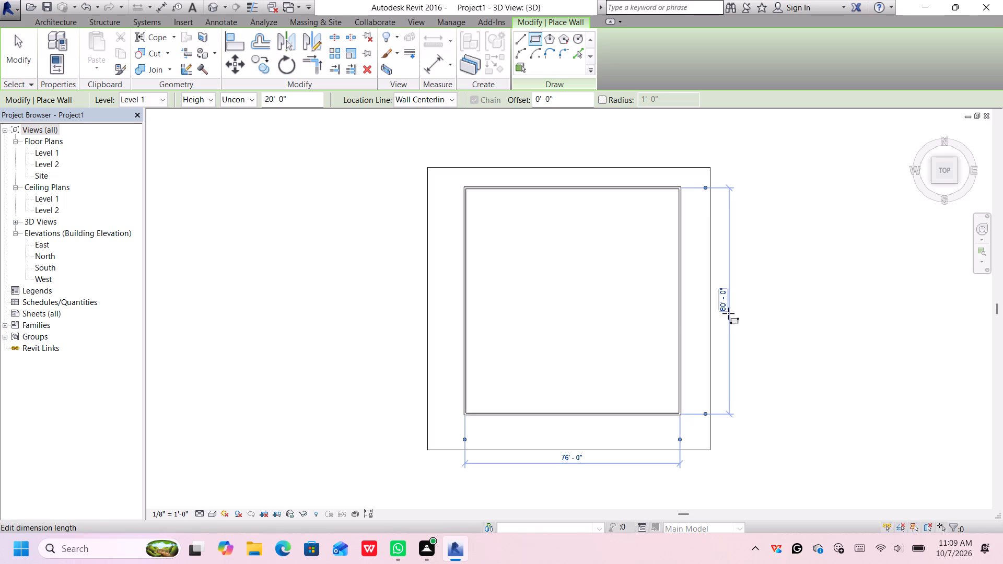
{"action": "left_click", "coordinate": [566, 461]}
{"action": "key", "text": "BackSpace"}
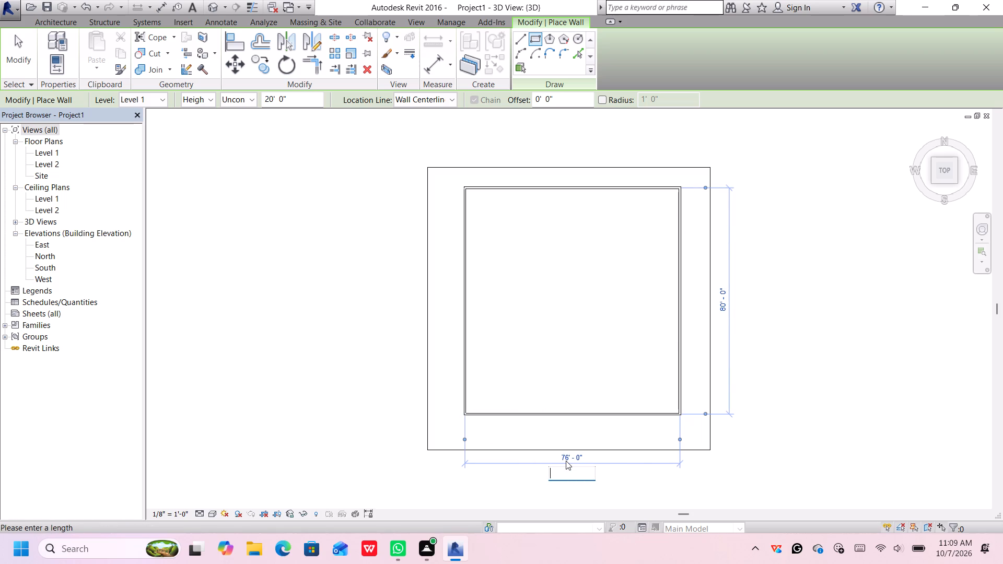
{"action": "type", "text": "80'"}
{"action": "key", "text": "Return"}
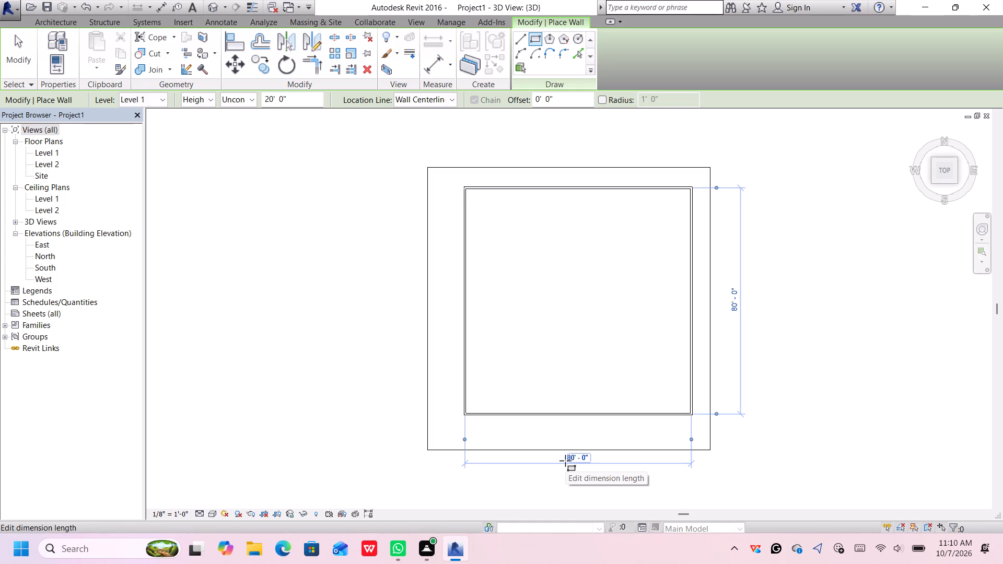
{"action": "key", "text": "Left"}
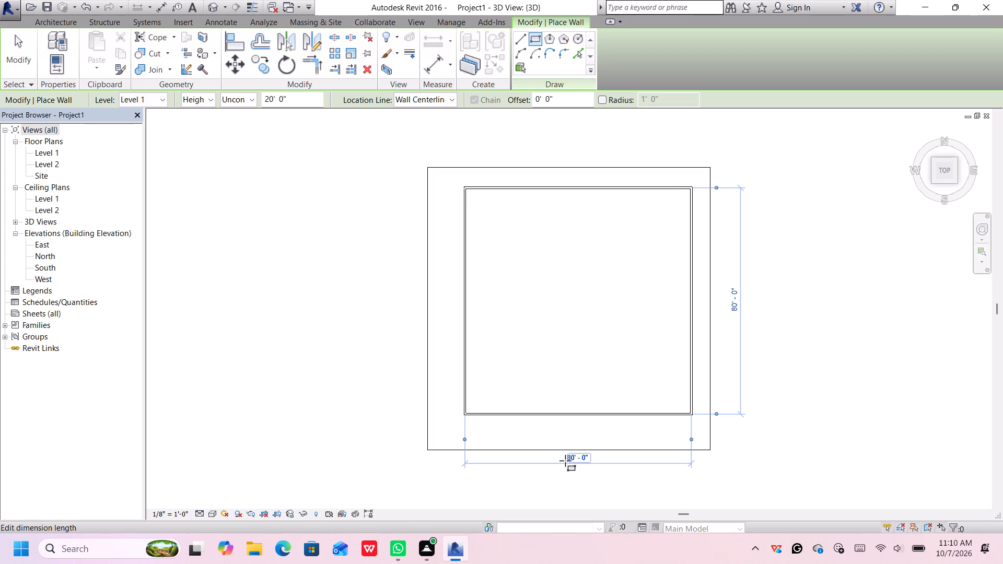
{"action": "key", "text": "Left"}
{"action": "key", "text": "Left"}
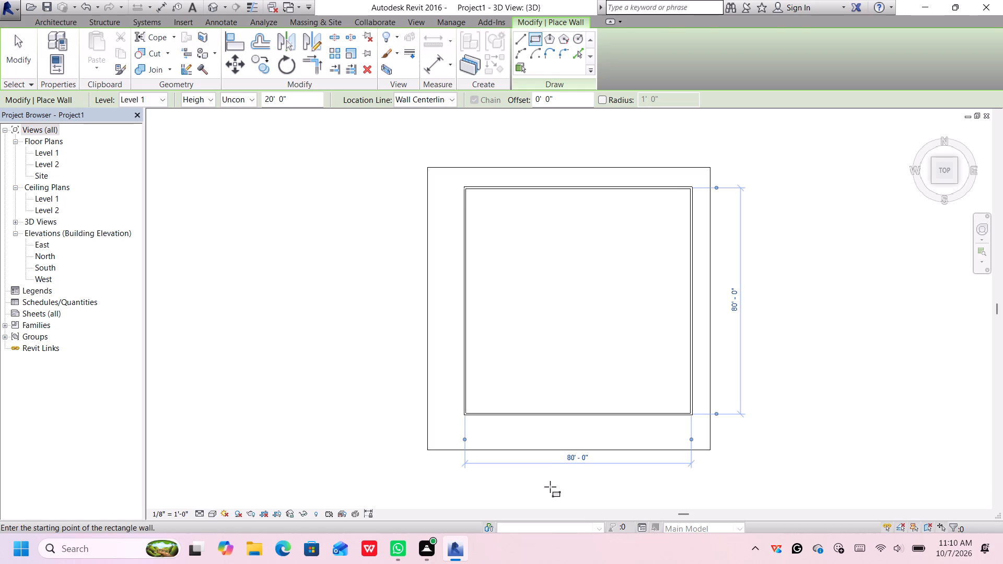
Create a floor inside the 80' square by picking its four walls as the boundary, and finish the sketch.
{"action": "key", "text": "Return"}
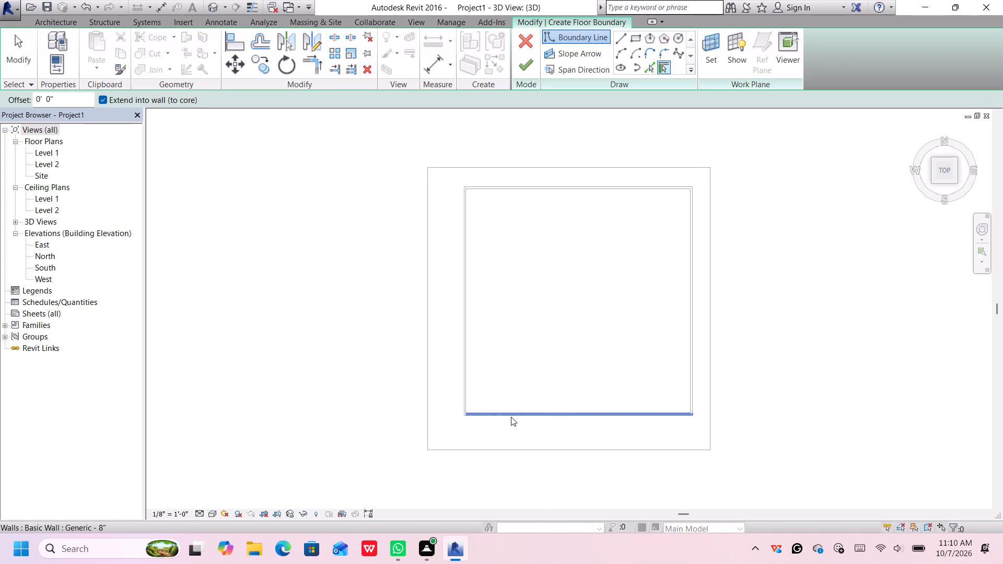
{"action": "left_click", "coordinate": [465, 408]}
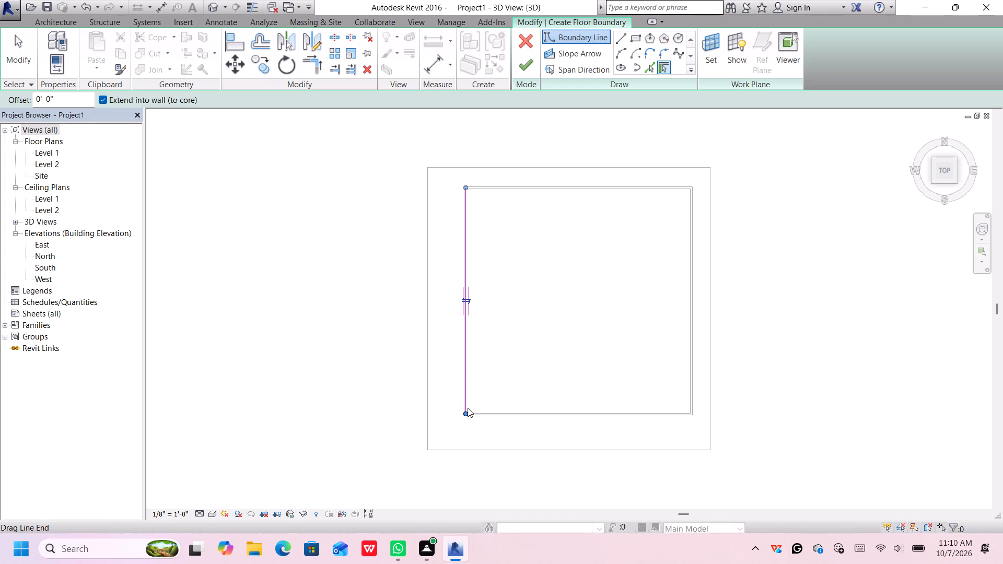
{"action": "left_click", "coordinate": [485, 413]}
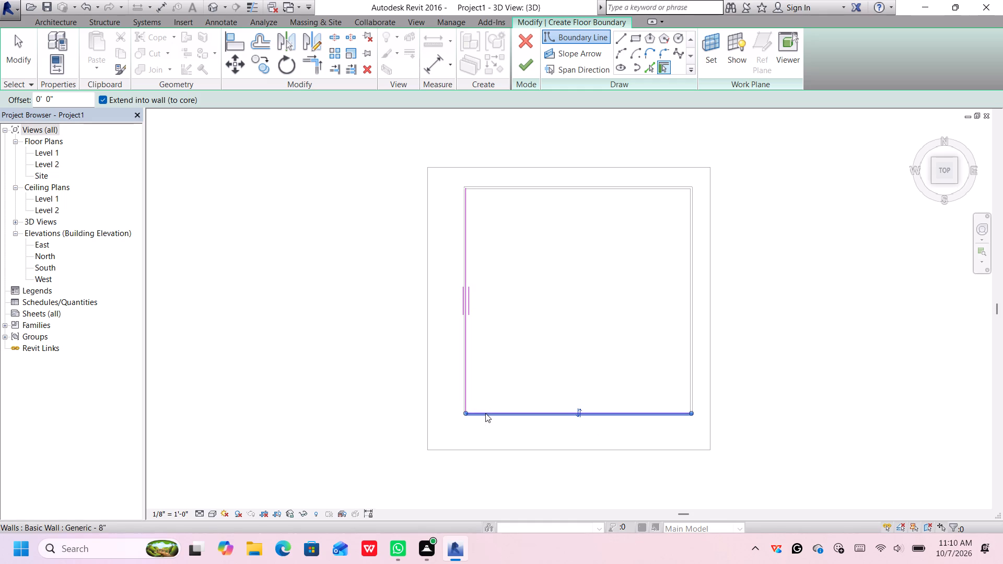
{"action": "left_click", "coordinate": [591, 186]}
{"action": "left_click", "coordinate": [692, 260]}
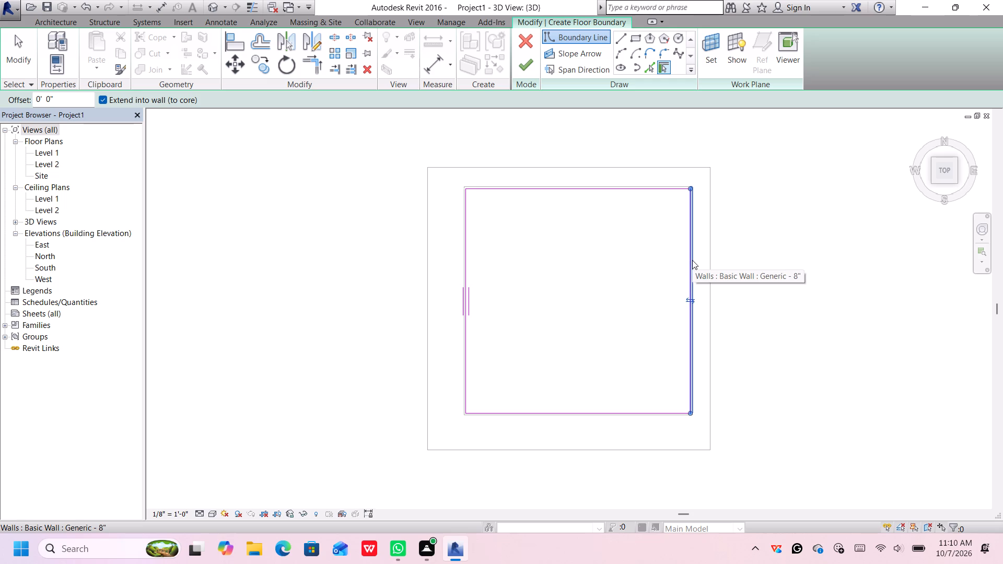
{"action": "key", "text": "Left"}
{"action": "key", "text": "Left"}
{"action": "key", "text": "Left"}
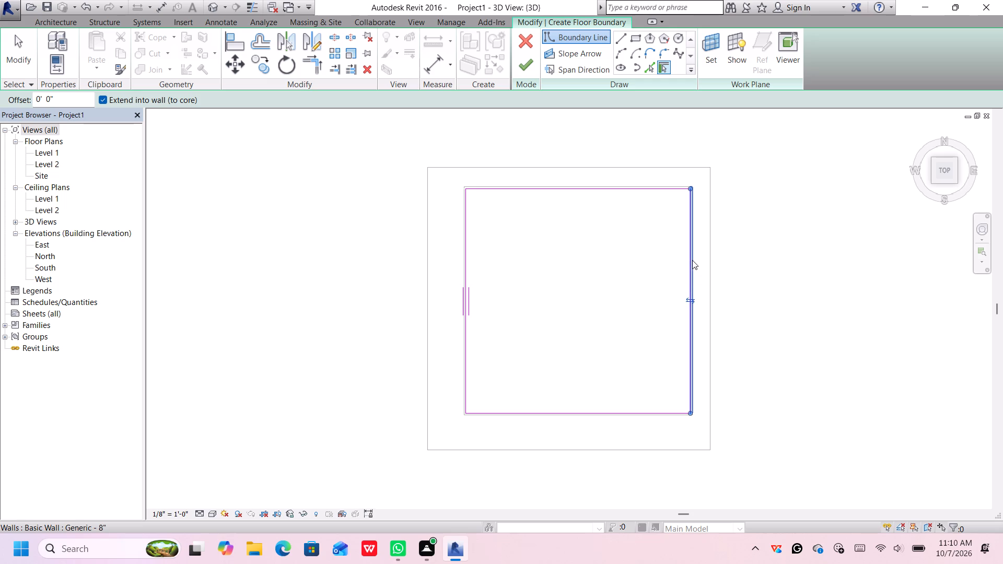
{"action": "key", "text": "Left"}
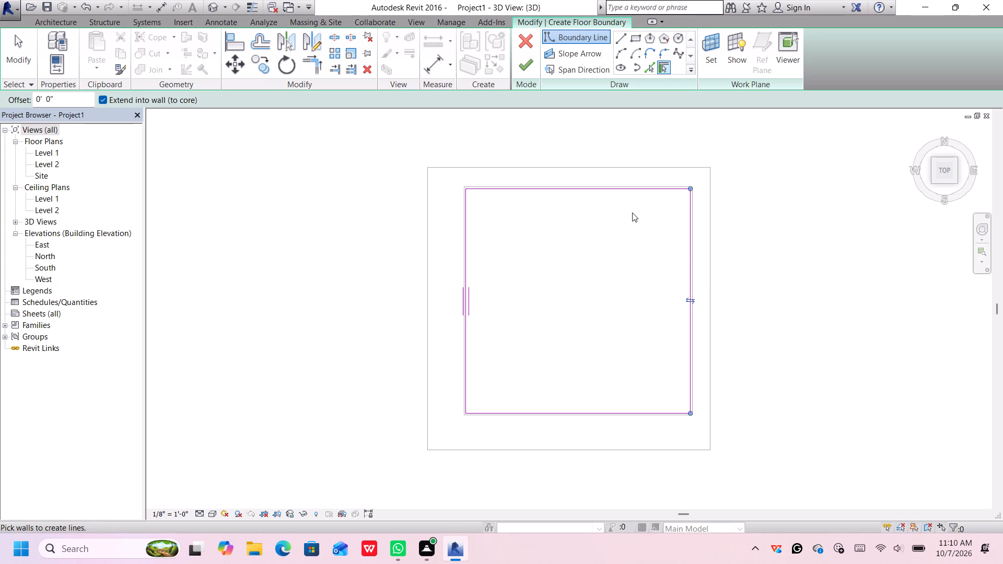
{"action": "left_click", "coordinate": [524, 64]}
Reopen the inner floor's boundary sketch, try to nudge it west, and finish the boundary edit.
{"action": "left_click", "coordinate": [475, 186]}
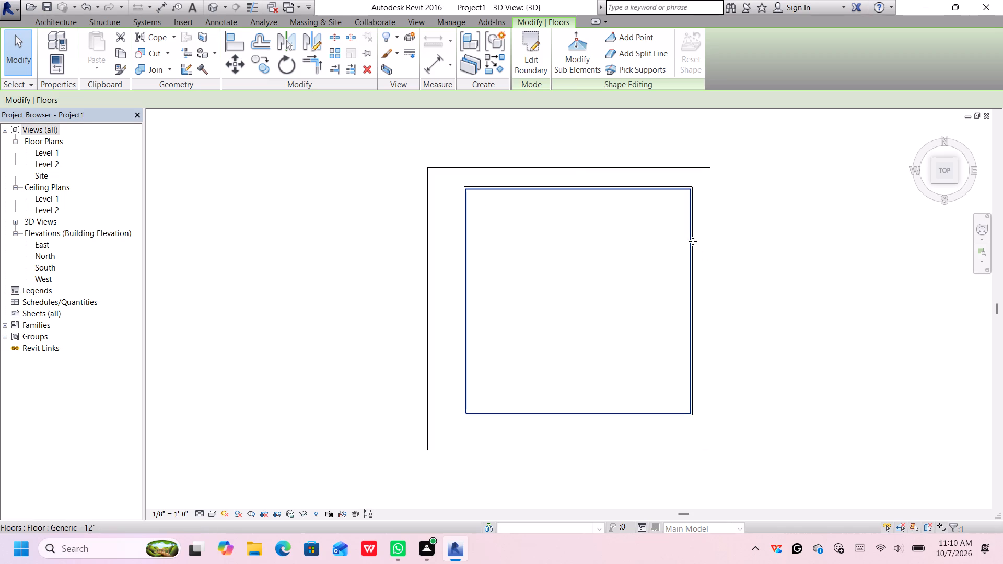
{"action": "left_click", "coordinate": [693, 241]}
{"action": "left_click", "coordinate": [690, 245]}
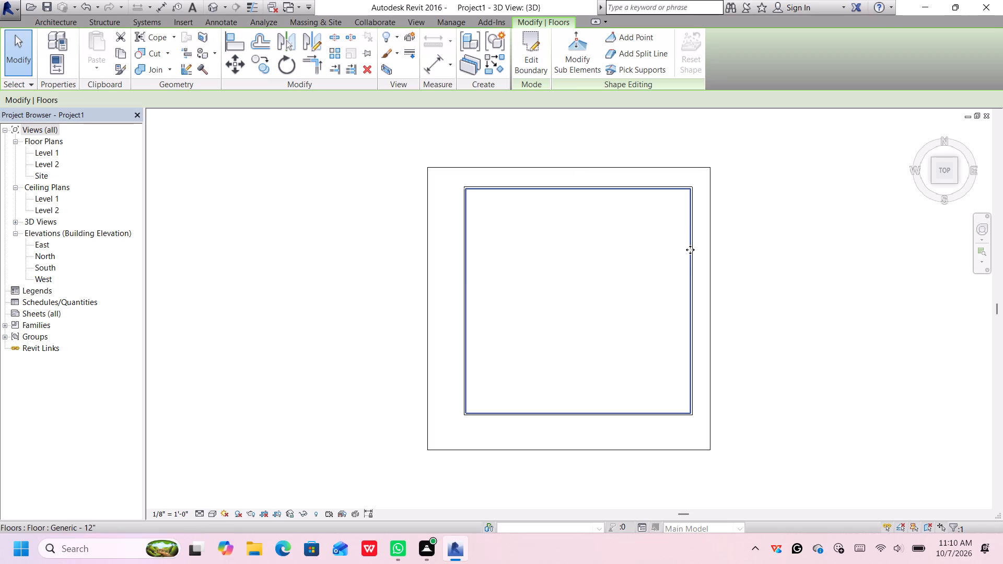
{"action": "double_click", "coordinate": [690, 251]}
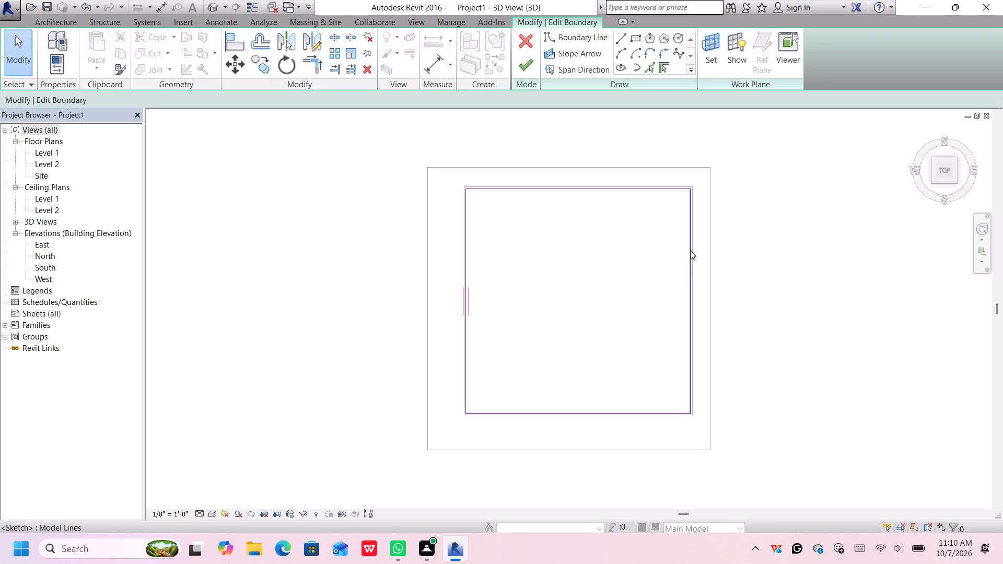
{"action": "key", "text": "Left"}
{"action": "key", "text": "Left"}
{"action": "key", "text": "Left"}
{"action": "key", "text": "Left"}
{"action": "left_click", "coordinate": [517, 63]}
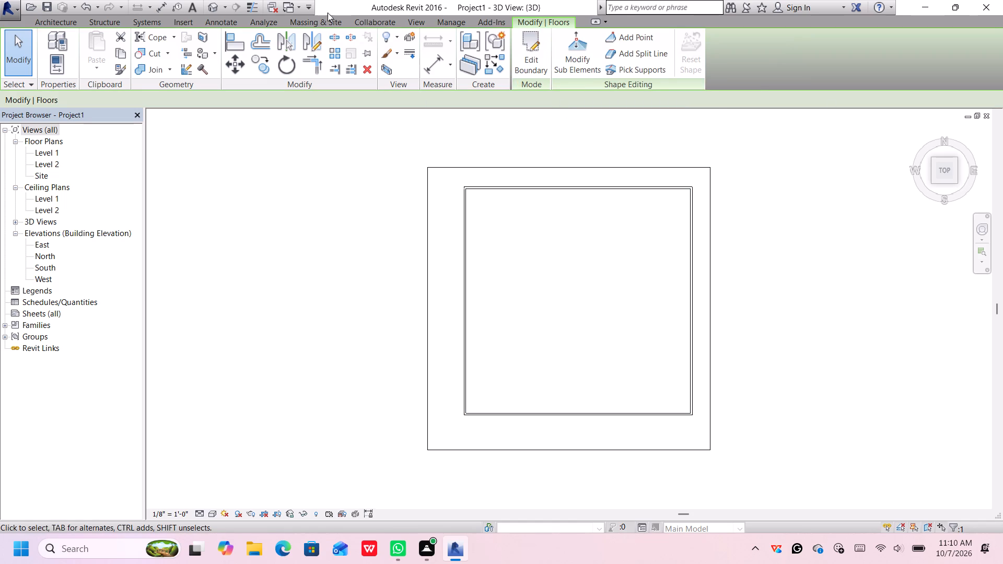
Select all four walls in an isometric view and nudge them west, roughly centring them between the slab's east and west edges.
{"action": "left_click", "coordinate": [218, 8]}
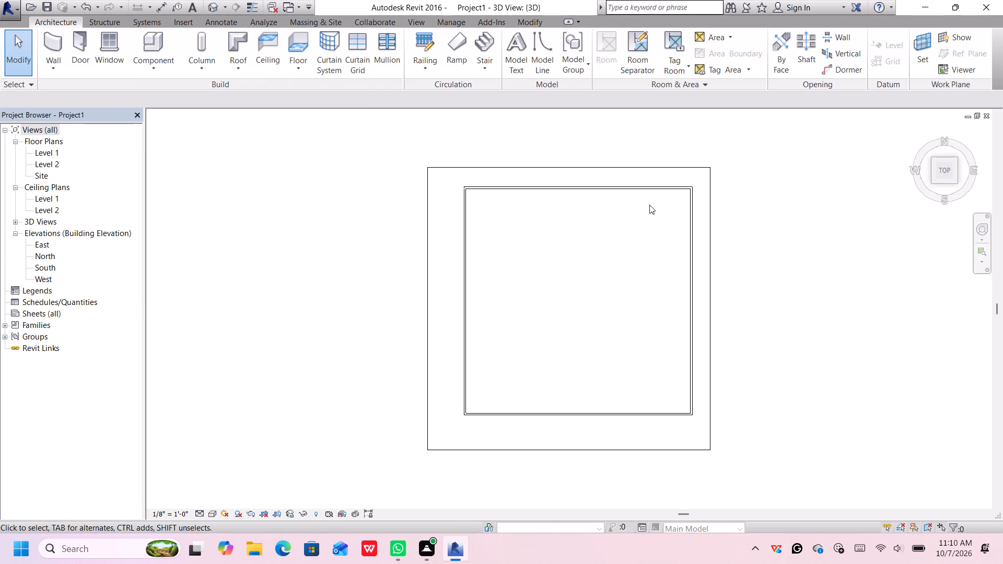
{"action": "left_click", "coordinate": [208, 4]}
{"action": "left_click", "coordinate": [210, 3]}
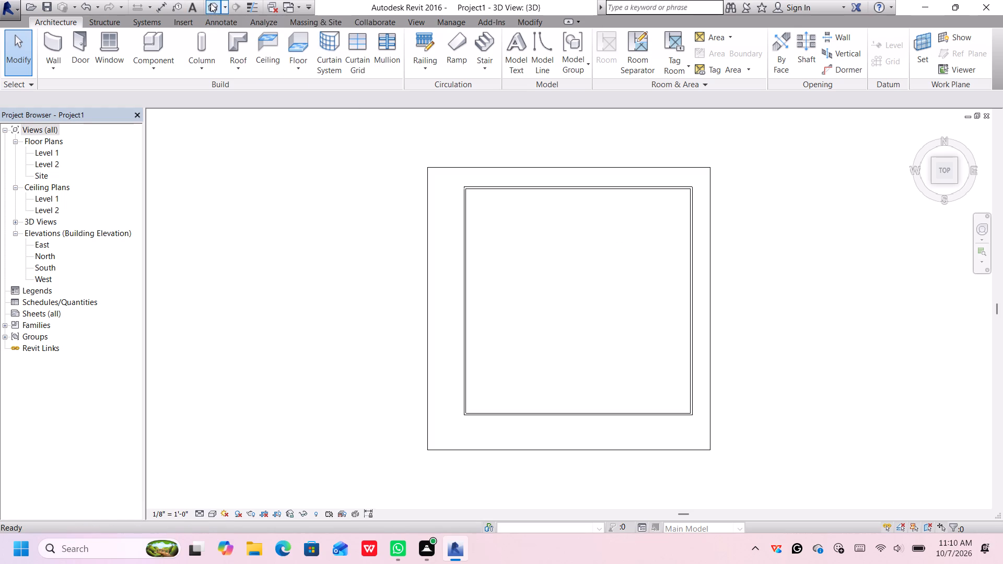
{"action": "double_click", "coordinate": [211, 3]}
{"action": "left_click", "coordinate": [933, 181]}
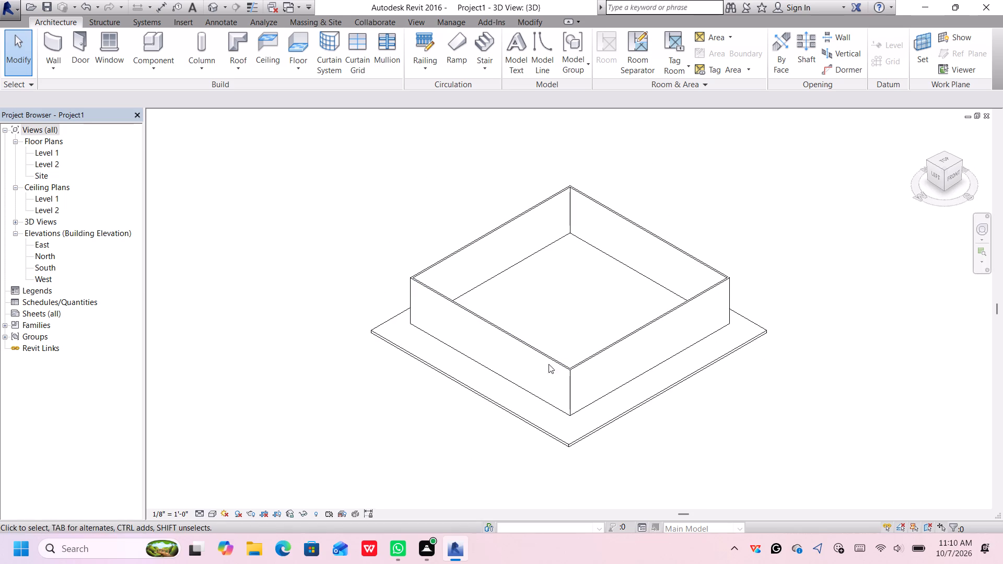
{"action": "left_click", "coordinate": [670, 256]}
{"action": "left_click", "coordinate": [671, 274]}
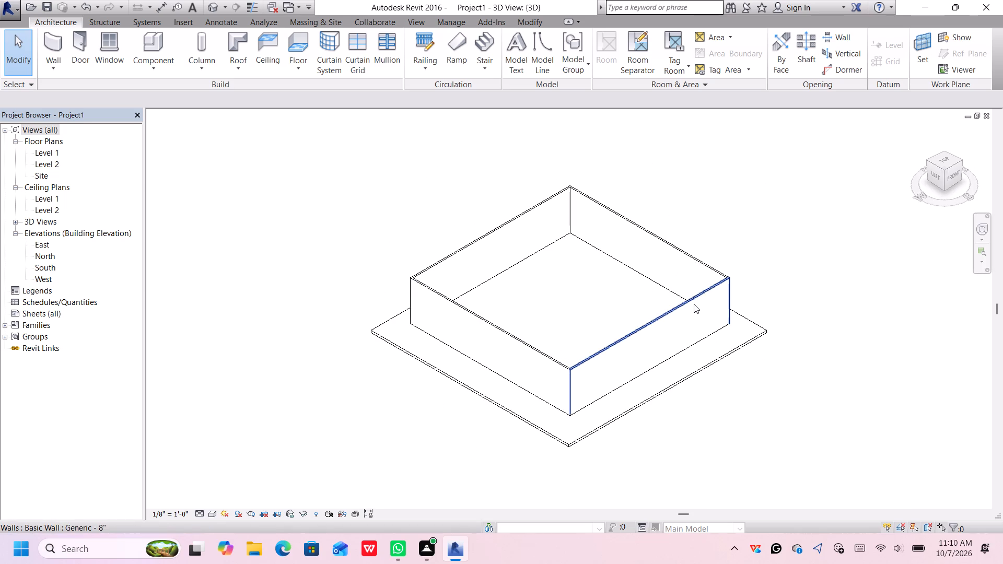
{"action": "left_click", "coordinate": [695, 305]}
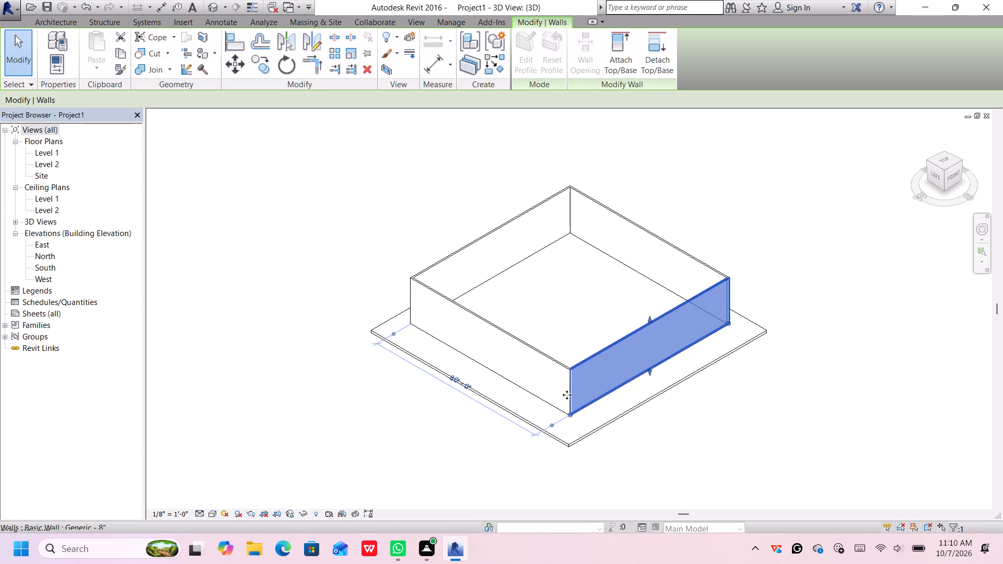
{"action": "left_click", "coordinate": [548, 382]}
{"action": "left_click", "coordinate": [549, 365]}
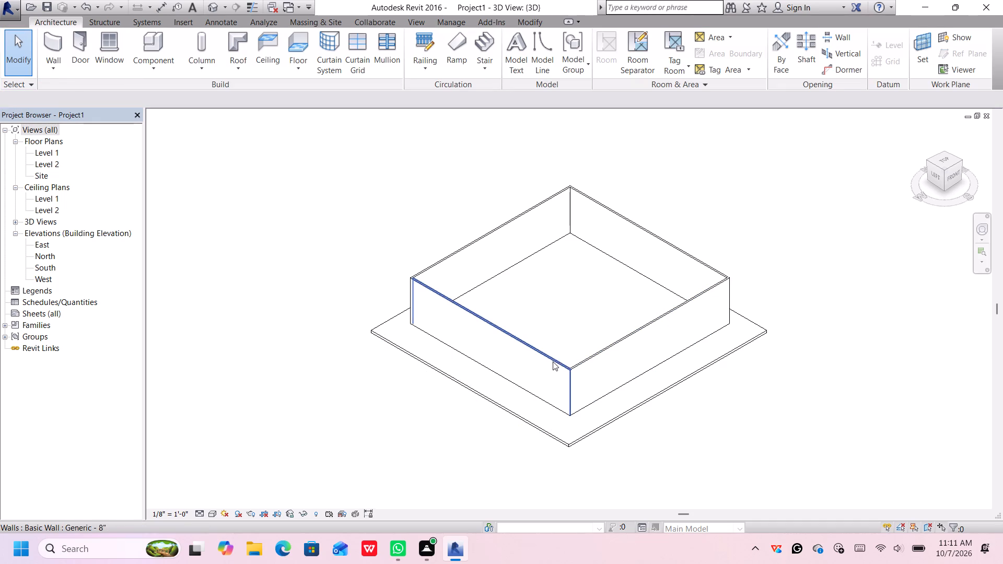
{"action": "left_click", "coordinate": [557, 361]}
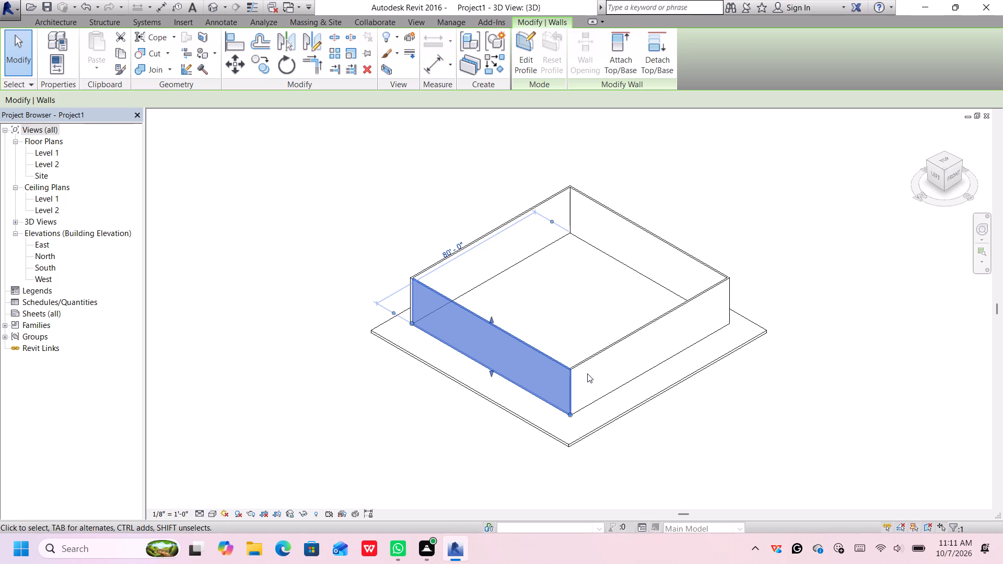
{"action": "left_click", "coordinate": [617, 363], "text": "ctrl"}
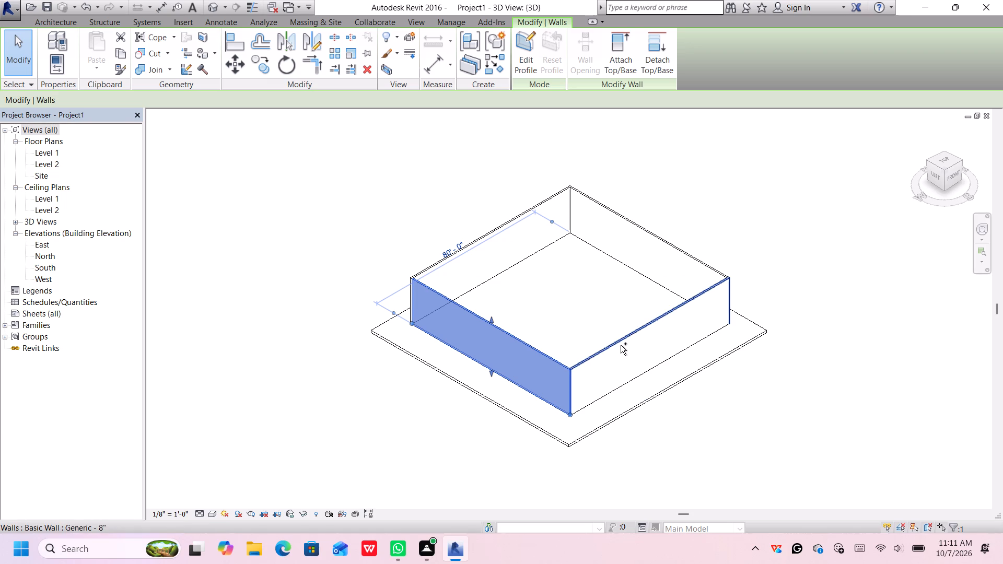
{"action": "left_click", "coordinate": [621, 345], "text": "ctrl"}
{"action": "left_click", "coordinate": [685, 253], "text": "ctrl"}
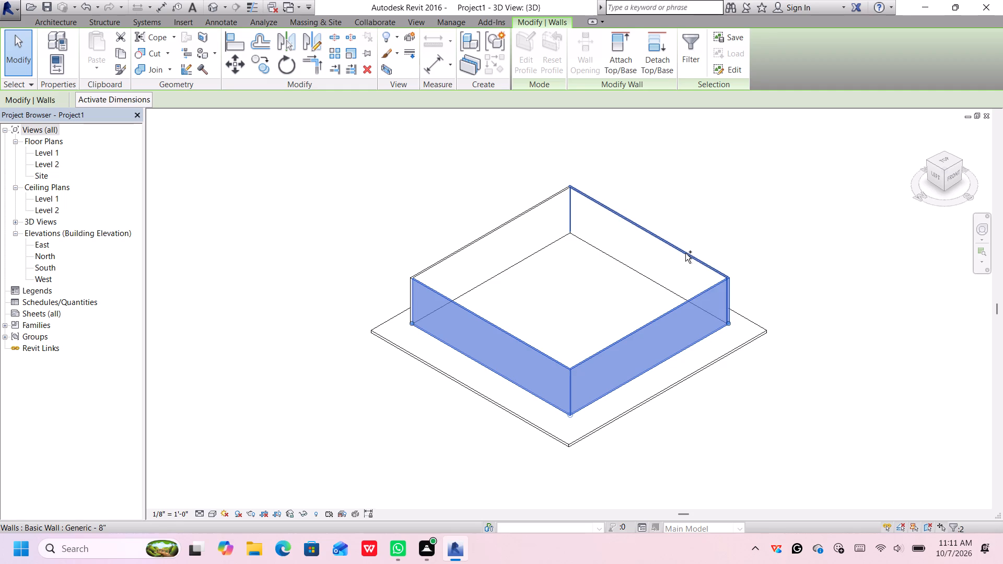
{"action": "left_click", "coordinate": [496, 229], "text": "ctrl"}
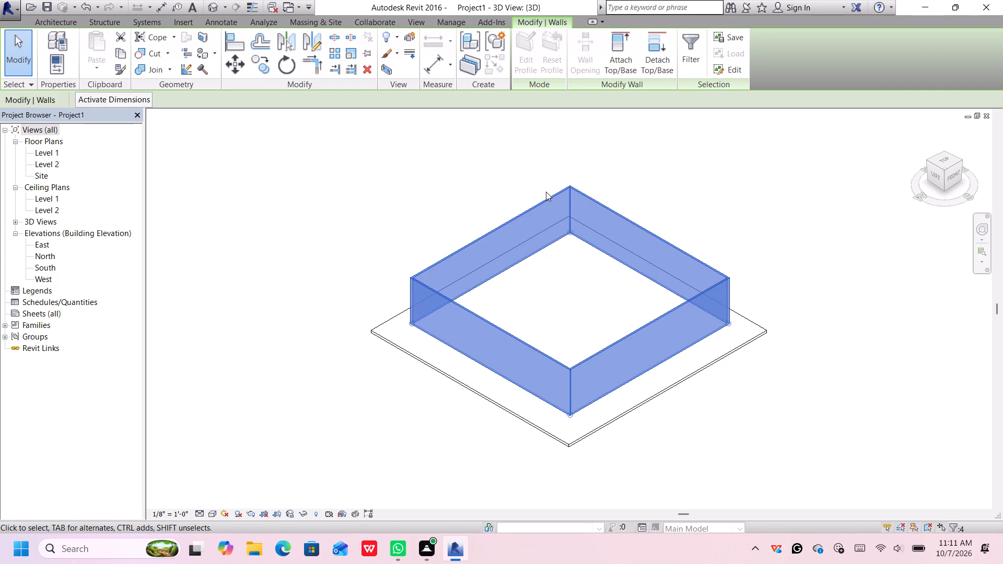
{"action": "key", "text": "Left"}
{"action": "key", "text": "Left"}
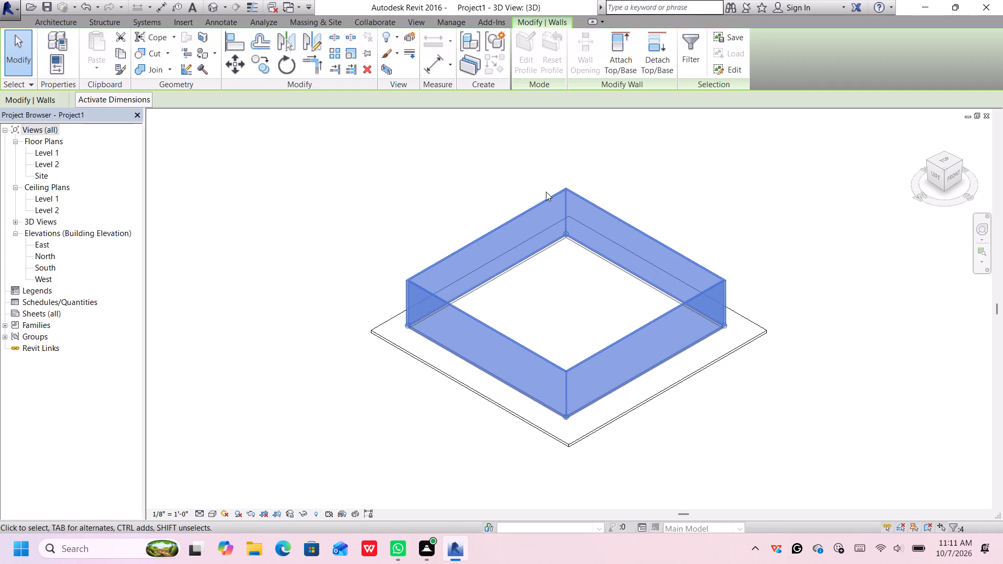
{"action": "key", "text": "Left"}
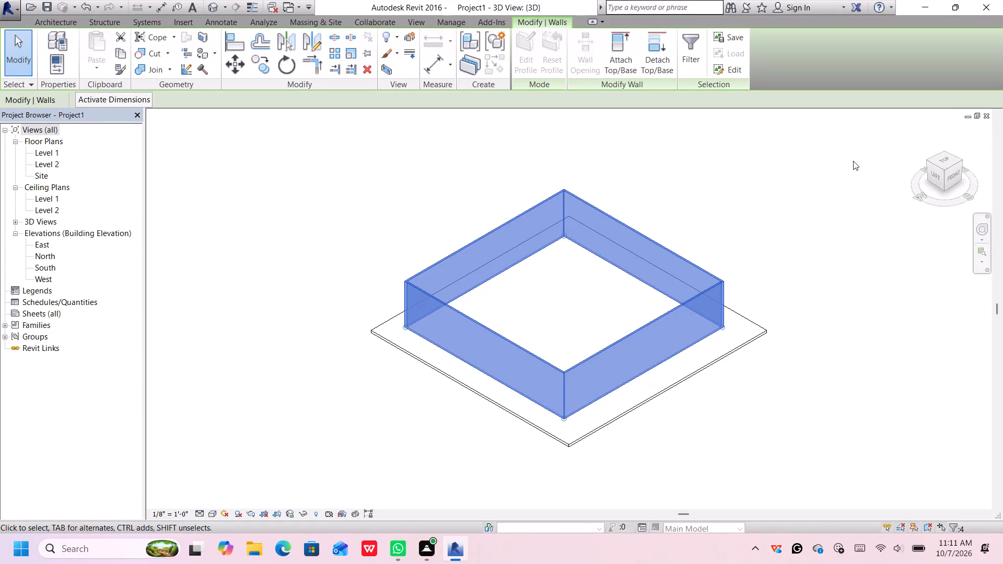
Nudge the four selected walls south in the top view, roughly centring them between the slab's north and south edges.
{"action": "left_click", "coordinate": [946, 157]}
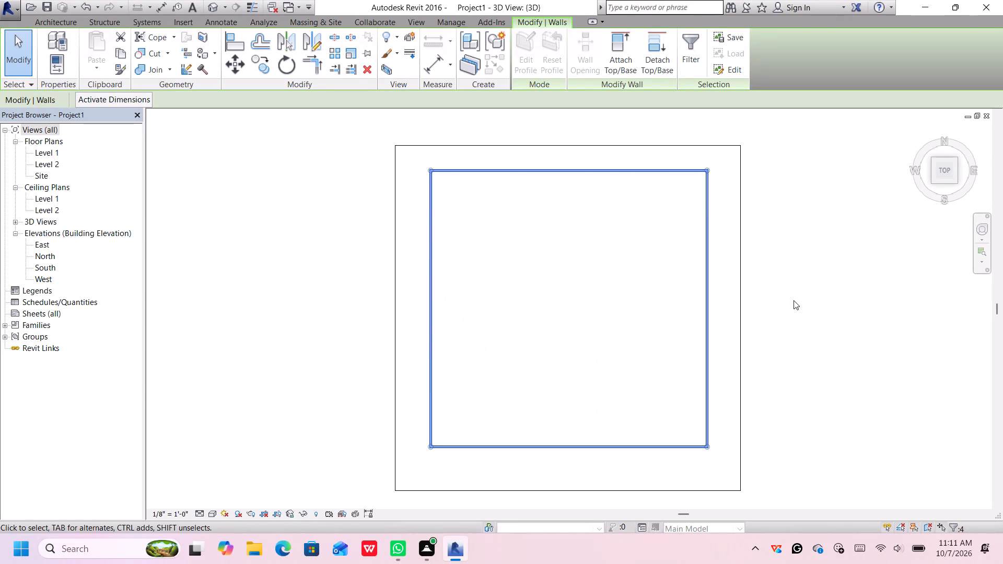
{"action": "key", "text": "Down"}
{"action": "key", "text": "Down"}
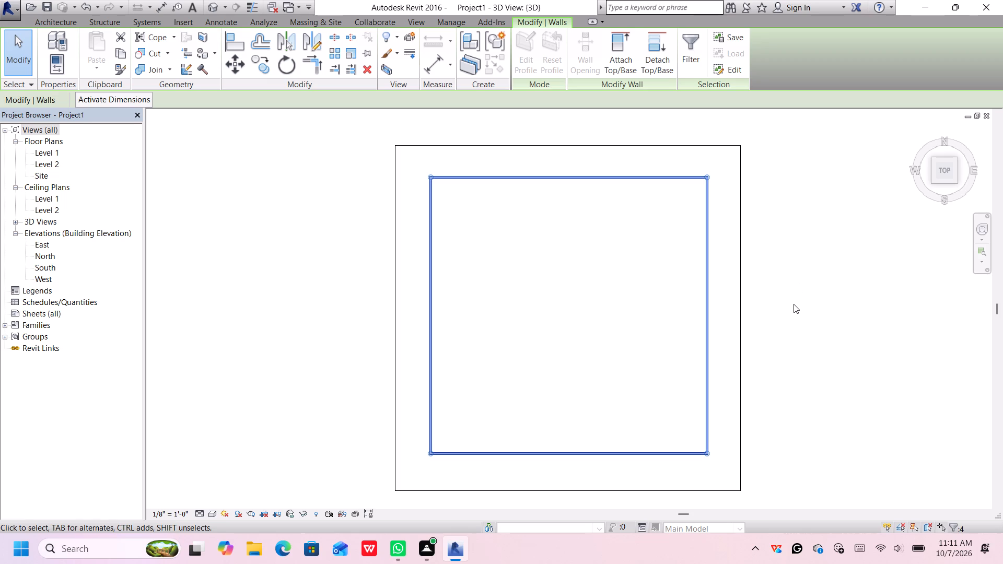
{"action": "key", "text": "Down"}
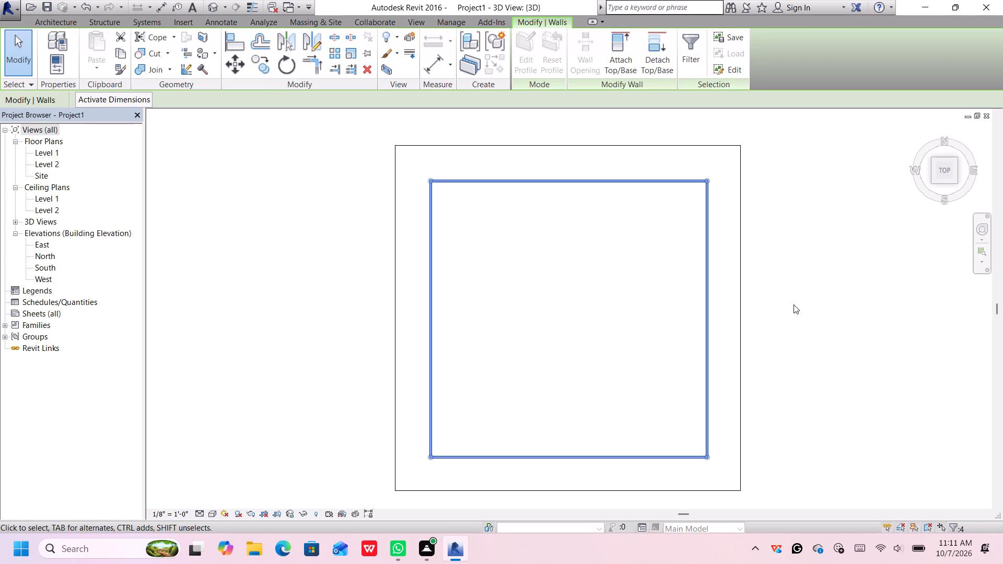
{"action": "key", "text": "Up"}
{"action": "key", "text": "Down"}
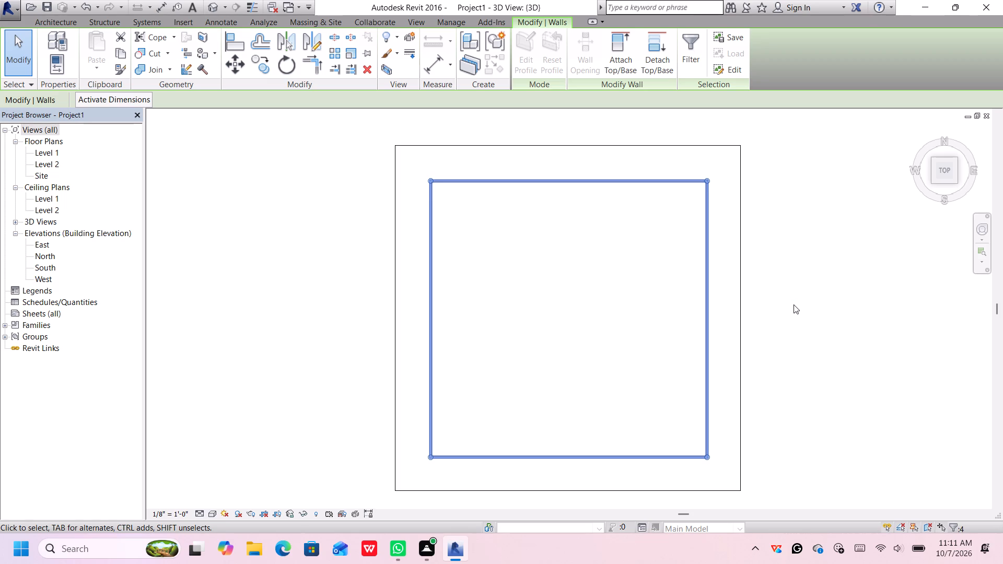
Check the gap between the west wall's centerline and the slab's west edge using an aligned dimension, without placing it.
{"action": "left_click", "coordinate": [437, 65]}
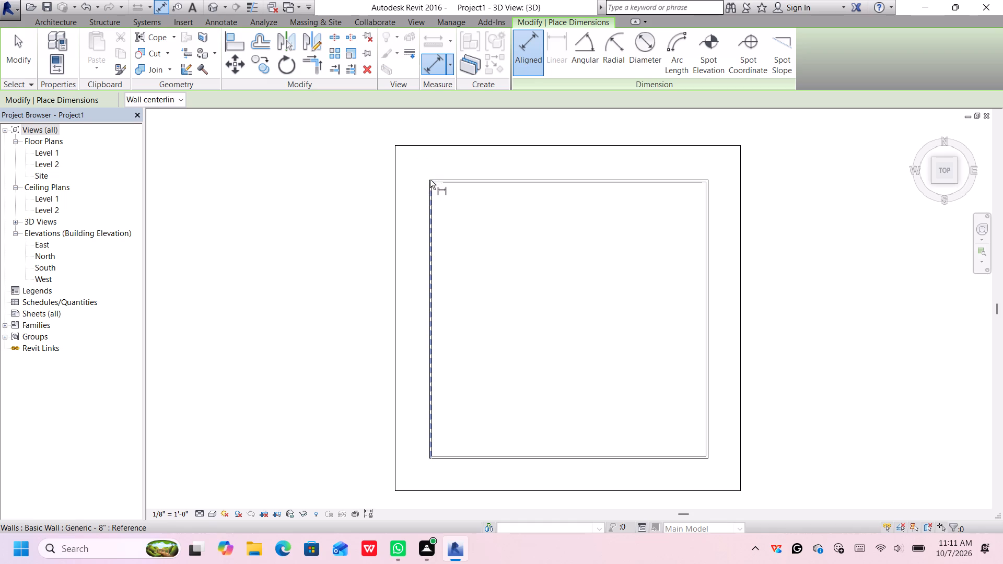
{"action": "left_click", "coordinate": [430, 180]}
{"action": "left_click", "coordinate": [394, 183]}
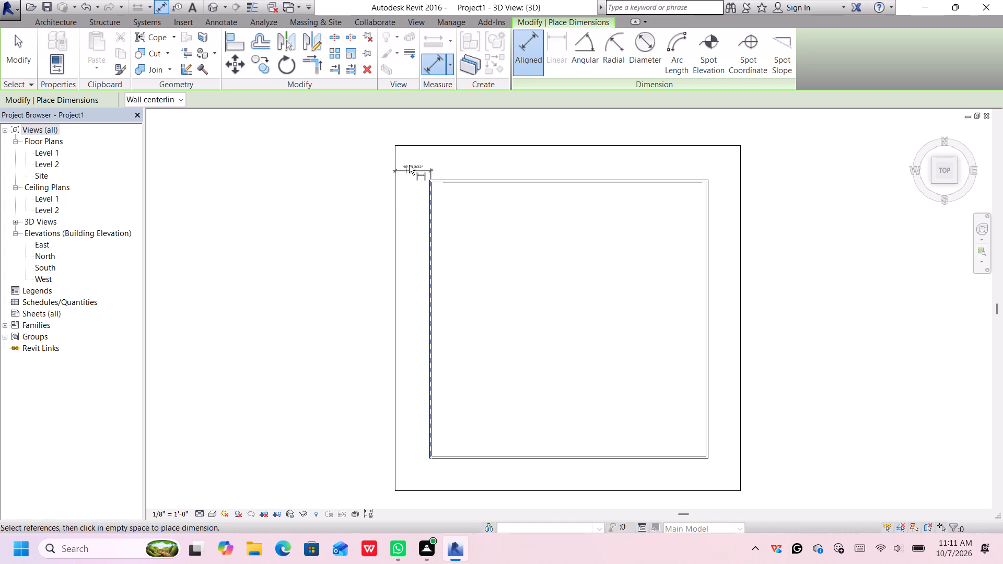
{"action": "scroll", "coordinate": [414, 156], "scroll_direction": "up", "scroll_amount": 4}
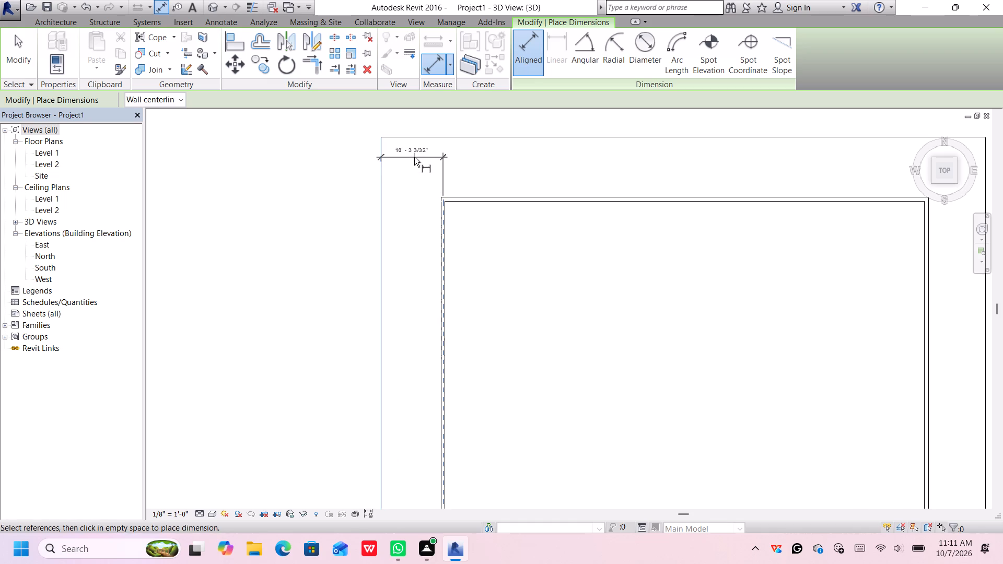
{"action": "scroll", "coordinate": [537, 177], "scroll_direction": "up", "scroll_amount": 3}
{"action": "scroll", "coordinate": [537, 176], "scroll_direction": "down", "scroll_amount": 1}
{"action": "middle_click_drag", "start_coordinate": [535, 175], "coordinate": [470, 107]}
{"action": "scroll", "coordinate": [480, 148], "scroll_direction": "down", "scroll_amount": 5}
{"action": "middle_click_drag", "start_coordinate": [481, 180], "coordinate": [381, 192]}
{"action": "scroll", "coordinate": [378, 166], "scroll_direction": "up", "scroll_amount": 1}
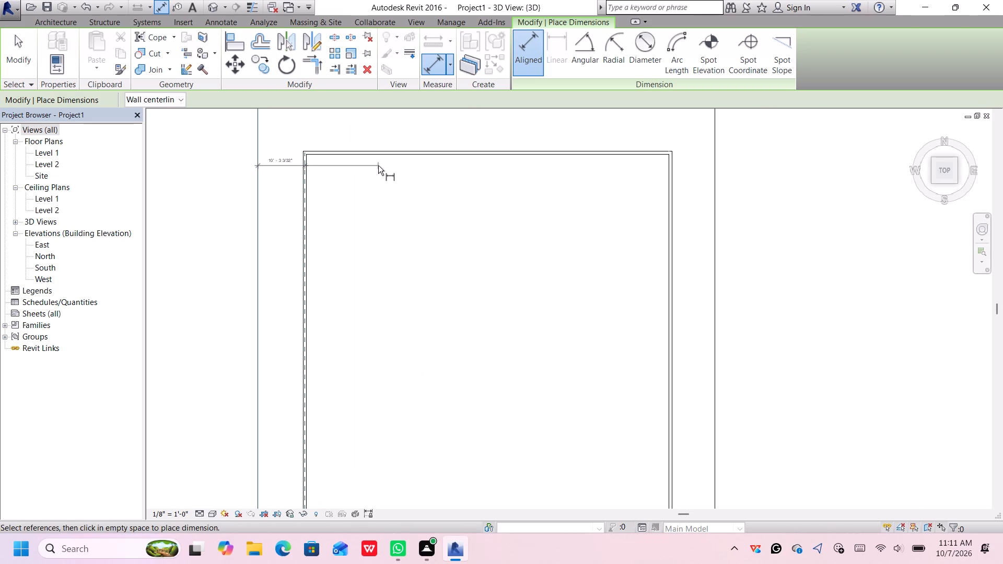
{"action": "key", "text": "Escape"}
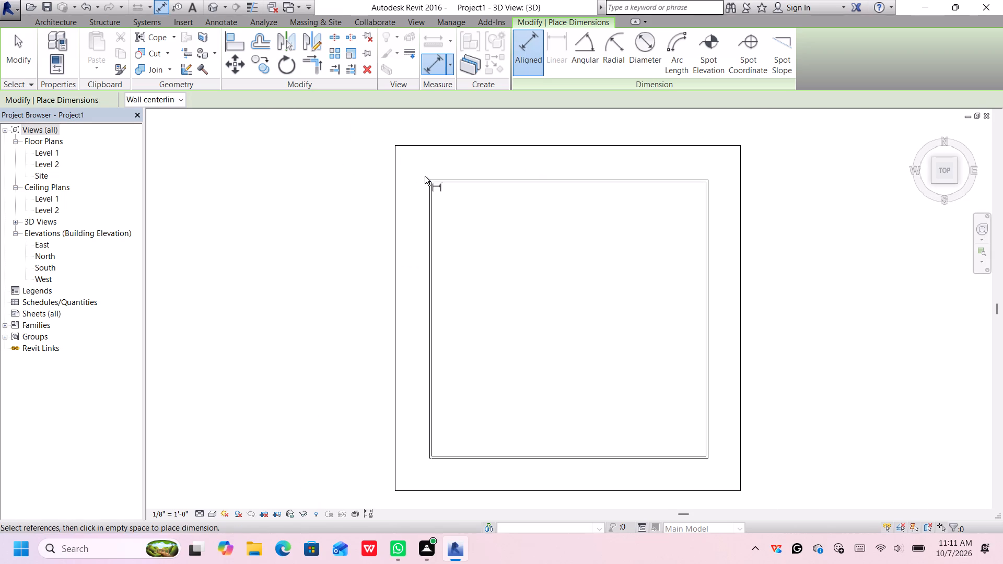
Check the gap from the walls' north-west corner to the slab's west edge using an aligned dimension, without placing it.
{"action": "scroll", "coordinate": [428, 179], "scroll_direction": "up", "scroll_amount": 5}
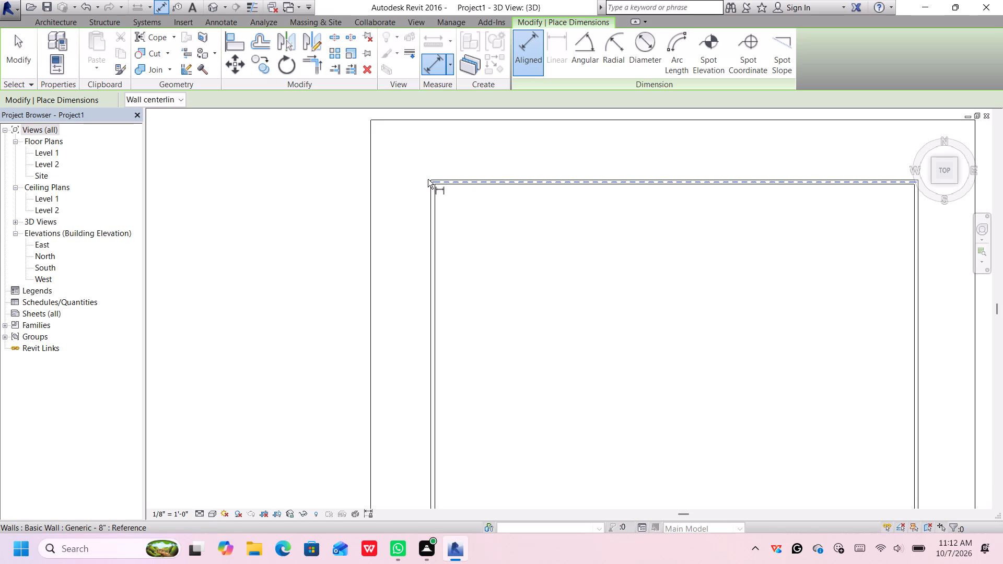
{"action": "left_click", "coordinate": [430, 181]}
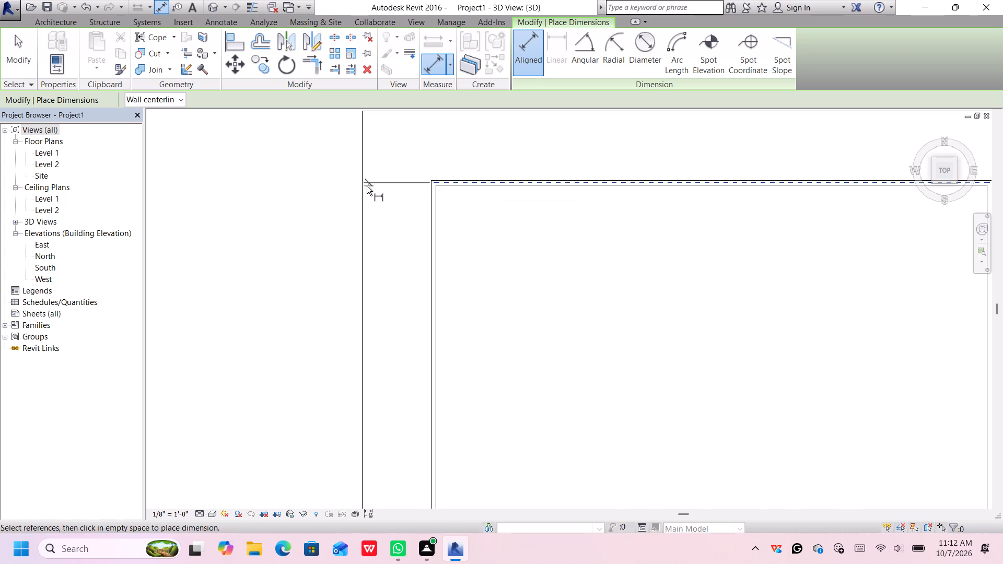
{"action": "left_click", "coordinate": [363, 184]}
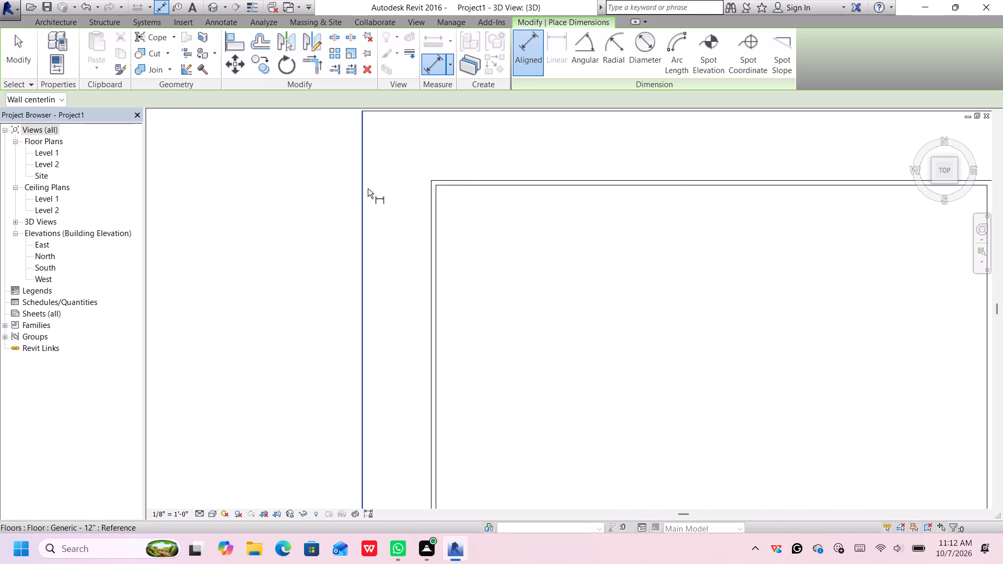
{"action": "key", "text": "space"}
{"action": "scroll", "coordinate": [460, 227], "scroll_direction": "down", "scroll_amount": 7}
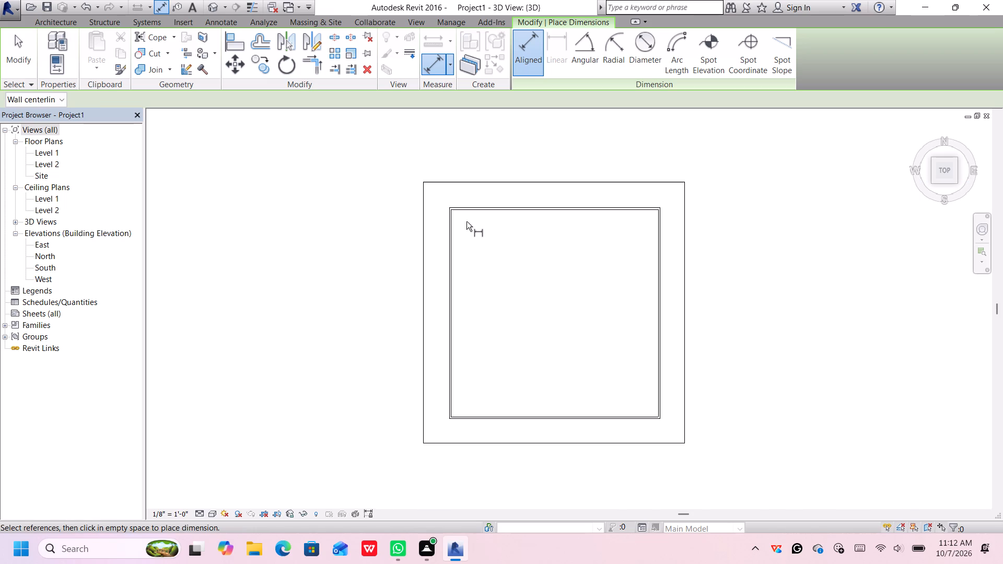
{"action": "middle_click_drag", "start_coordinate": [467, 221], "coordinate": [432, 182]}
{"action": "key", "text": "Escape"}
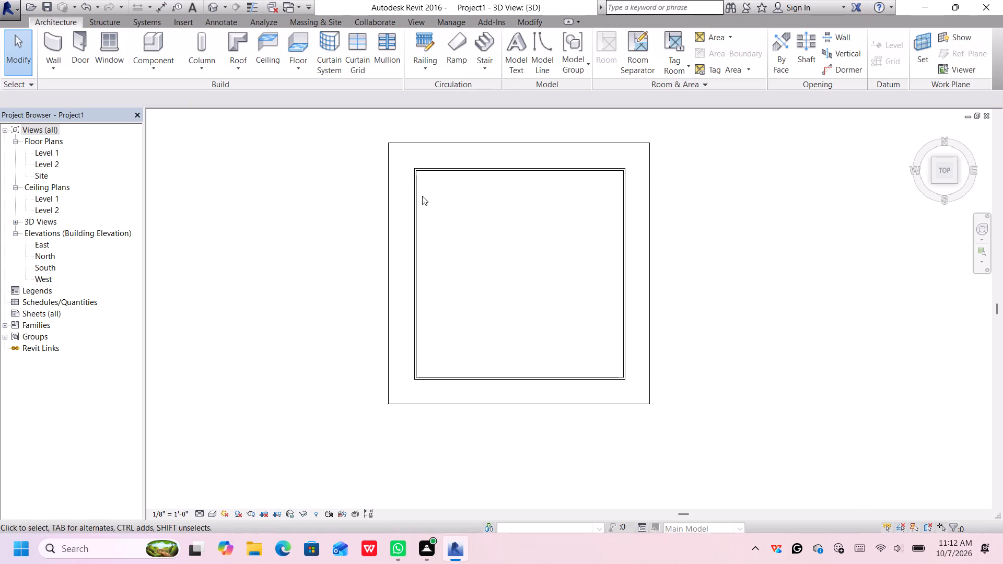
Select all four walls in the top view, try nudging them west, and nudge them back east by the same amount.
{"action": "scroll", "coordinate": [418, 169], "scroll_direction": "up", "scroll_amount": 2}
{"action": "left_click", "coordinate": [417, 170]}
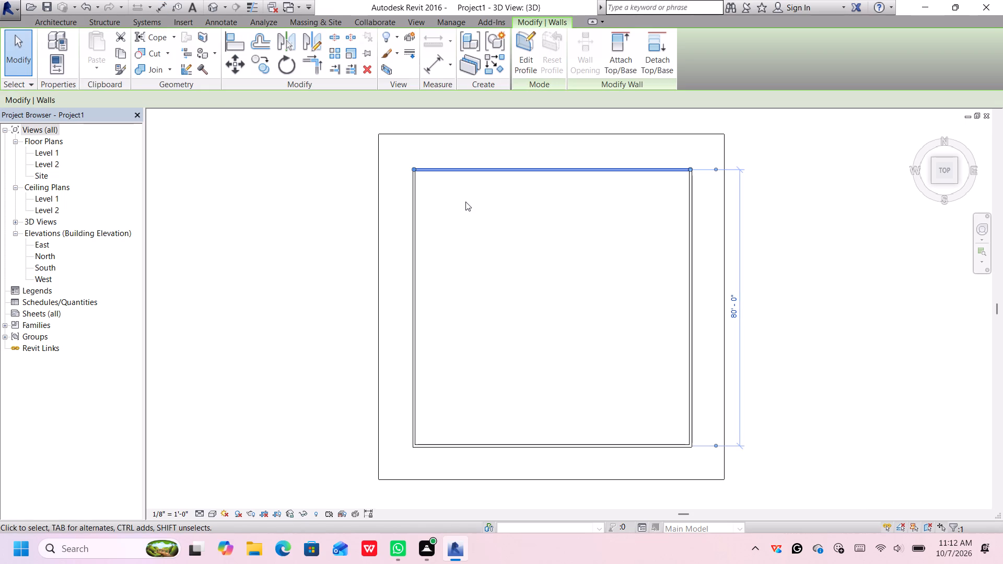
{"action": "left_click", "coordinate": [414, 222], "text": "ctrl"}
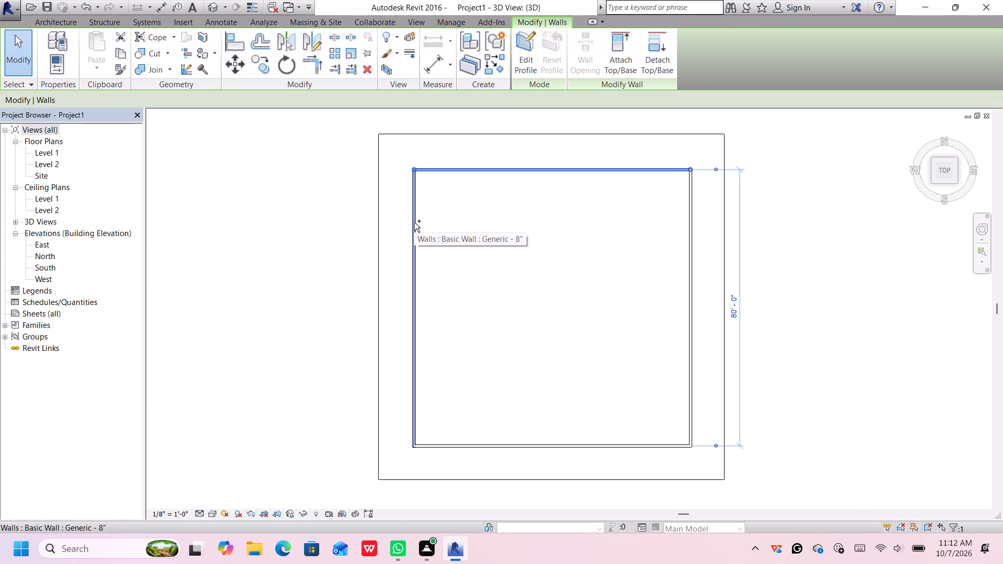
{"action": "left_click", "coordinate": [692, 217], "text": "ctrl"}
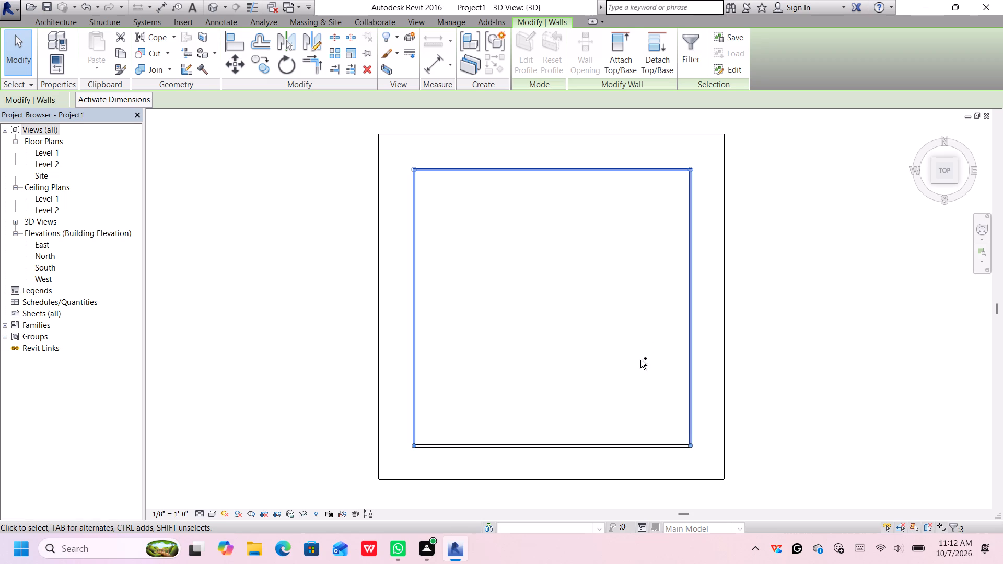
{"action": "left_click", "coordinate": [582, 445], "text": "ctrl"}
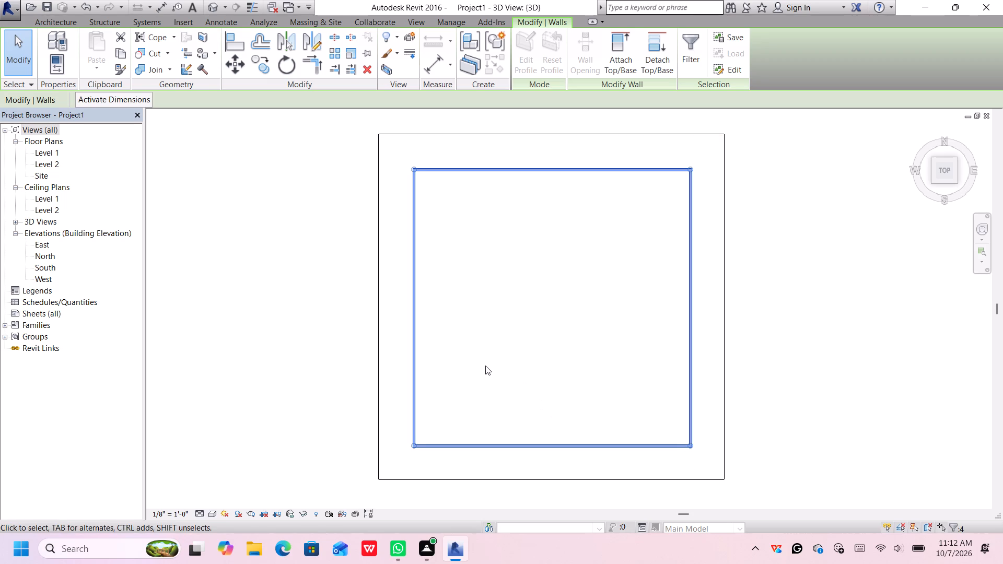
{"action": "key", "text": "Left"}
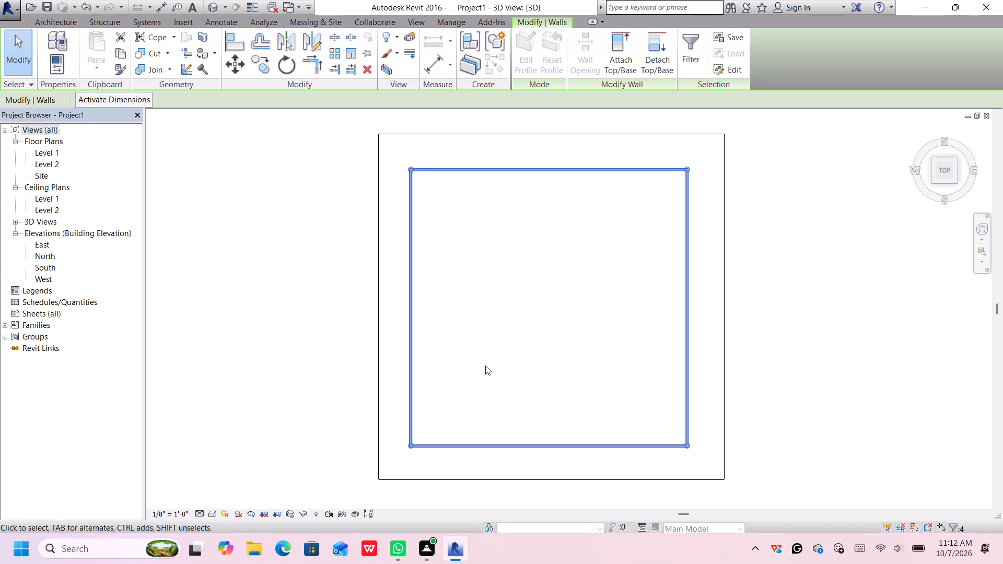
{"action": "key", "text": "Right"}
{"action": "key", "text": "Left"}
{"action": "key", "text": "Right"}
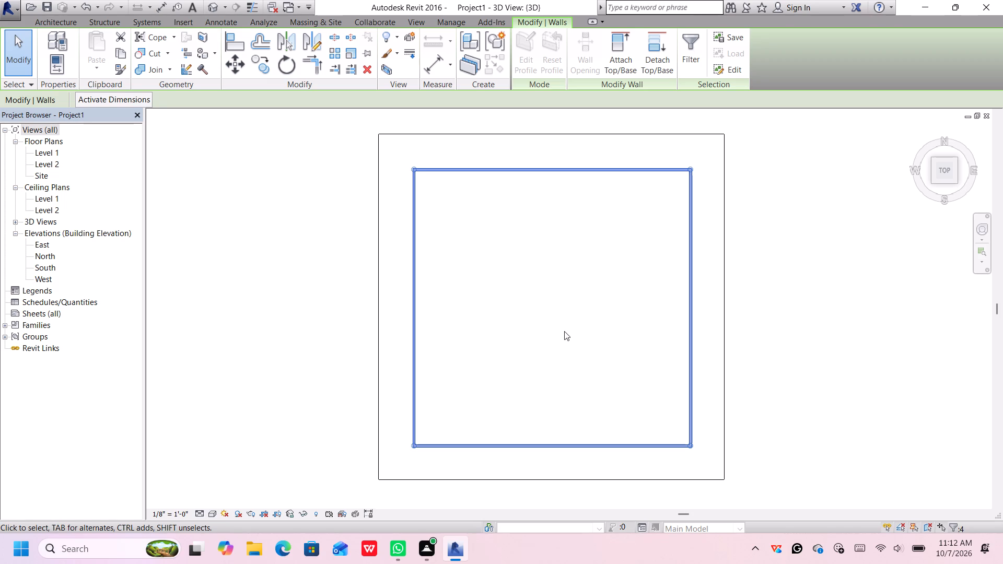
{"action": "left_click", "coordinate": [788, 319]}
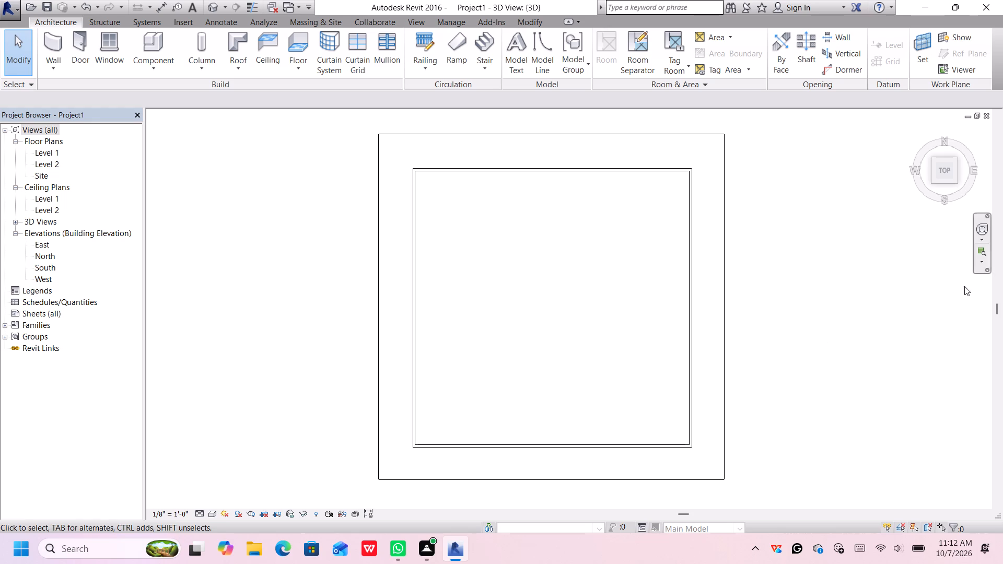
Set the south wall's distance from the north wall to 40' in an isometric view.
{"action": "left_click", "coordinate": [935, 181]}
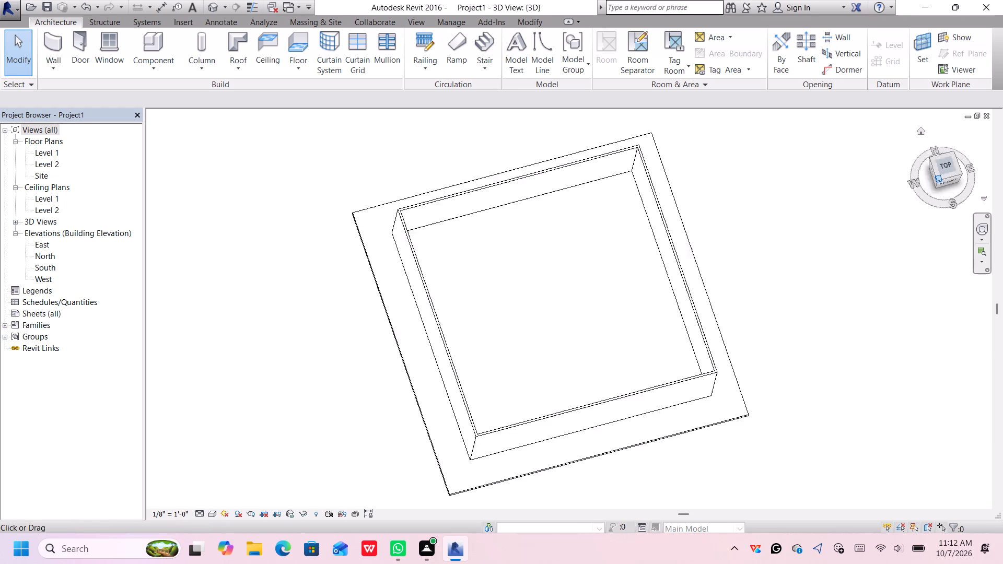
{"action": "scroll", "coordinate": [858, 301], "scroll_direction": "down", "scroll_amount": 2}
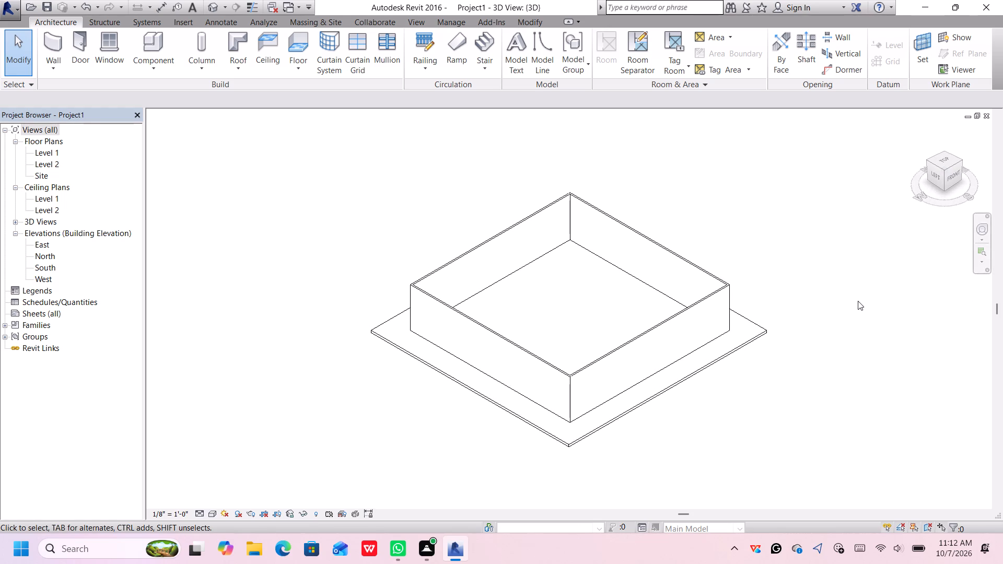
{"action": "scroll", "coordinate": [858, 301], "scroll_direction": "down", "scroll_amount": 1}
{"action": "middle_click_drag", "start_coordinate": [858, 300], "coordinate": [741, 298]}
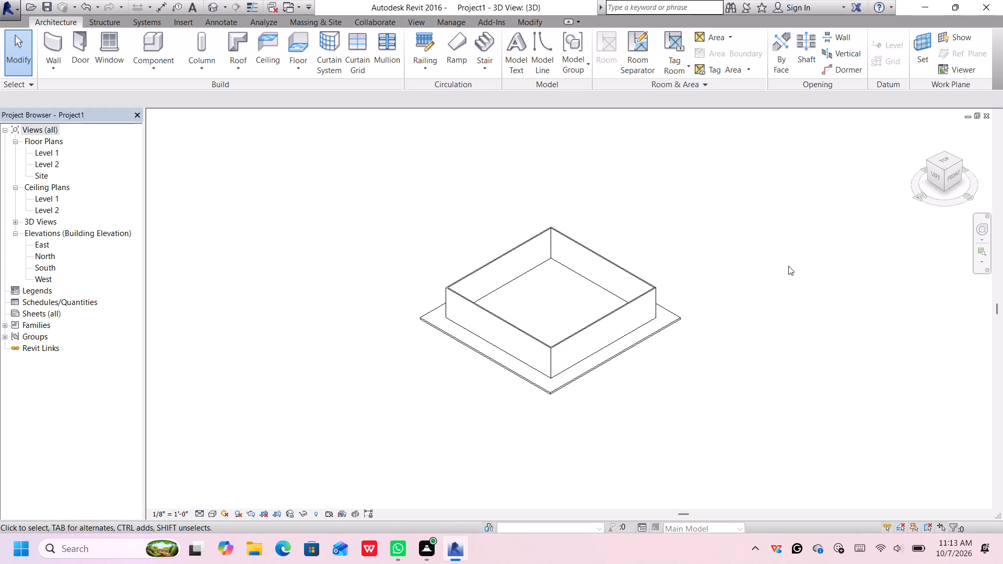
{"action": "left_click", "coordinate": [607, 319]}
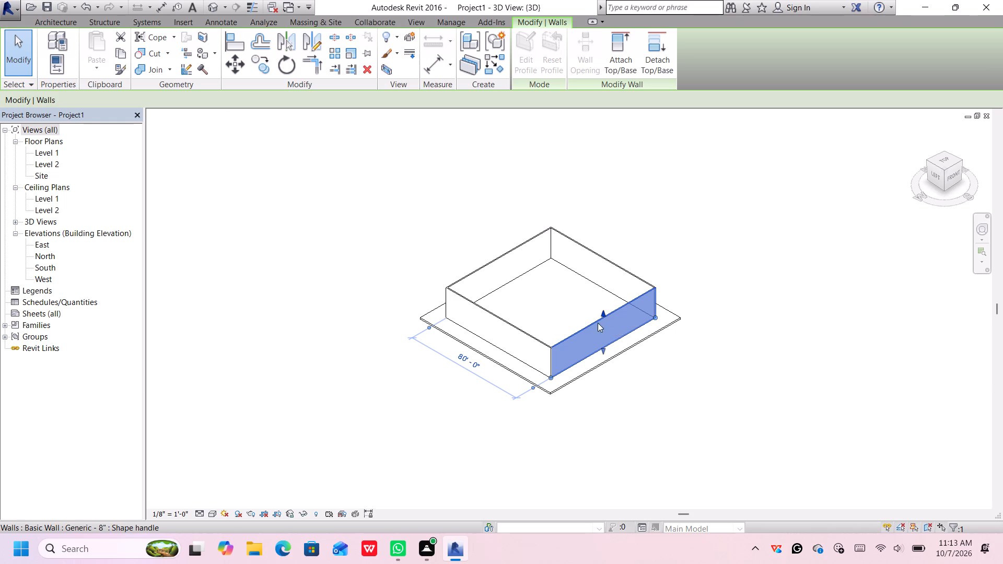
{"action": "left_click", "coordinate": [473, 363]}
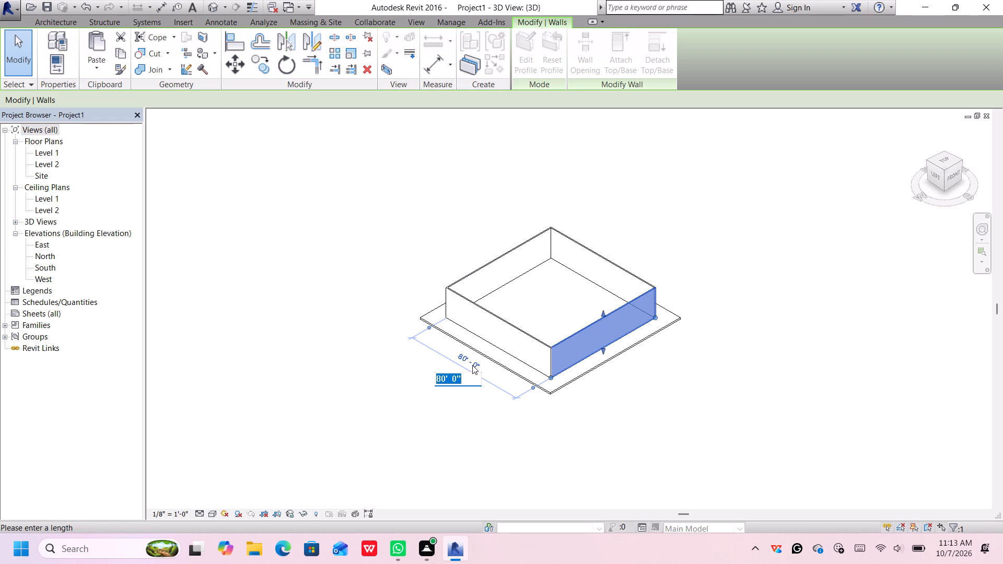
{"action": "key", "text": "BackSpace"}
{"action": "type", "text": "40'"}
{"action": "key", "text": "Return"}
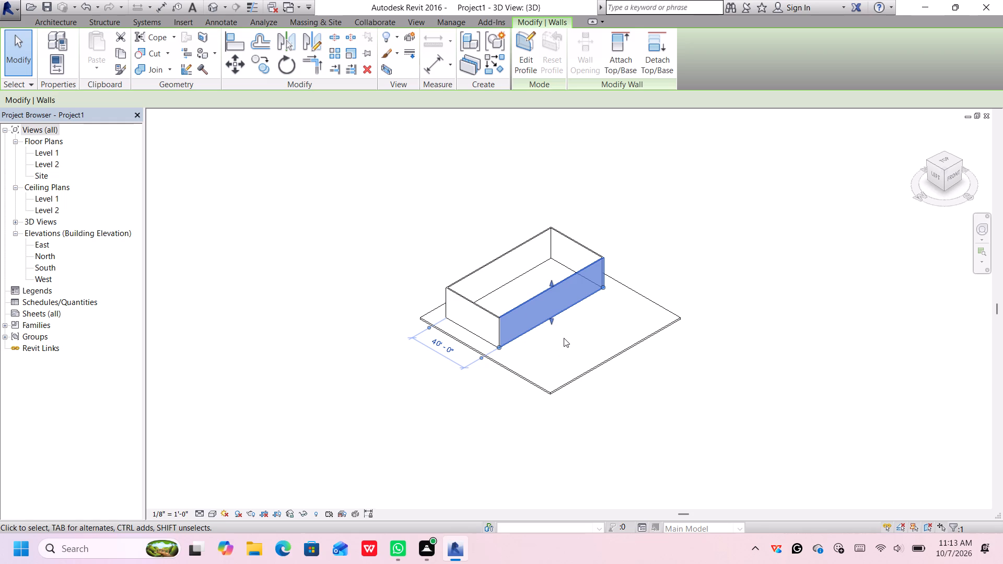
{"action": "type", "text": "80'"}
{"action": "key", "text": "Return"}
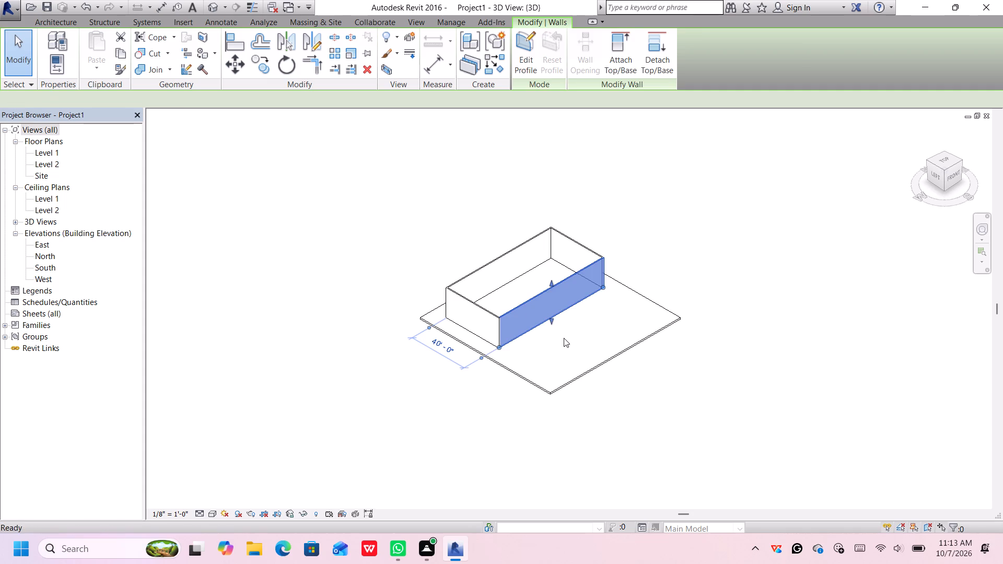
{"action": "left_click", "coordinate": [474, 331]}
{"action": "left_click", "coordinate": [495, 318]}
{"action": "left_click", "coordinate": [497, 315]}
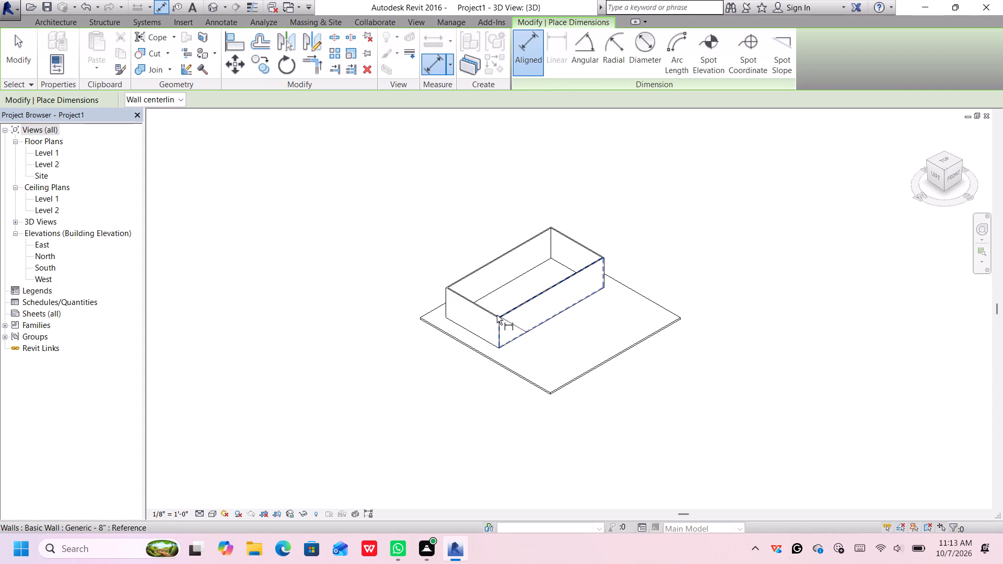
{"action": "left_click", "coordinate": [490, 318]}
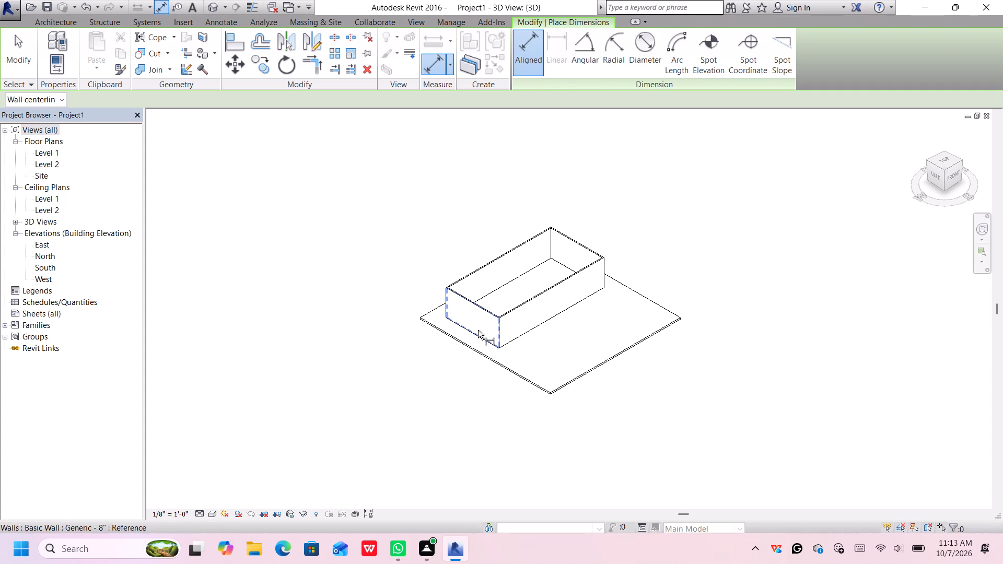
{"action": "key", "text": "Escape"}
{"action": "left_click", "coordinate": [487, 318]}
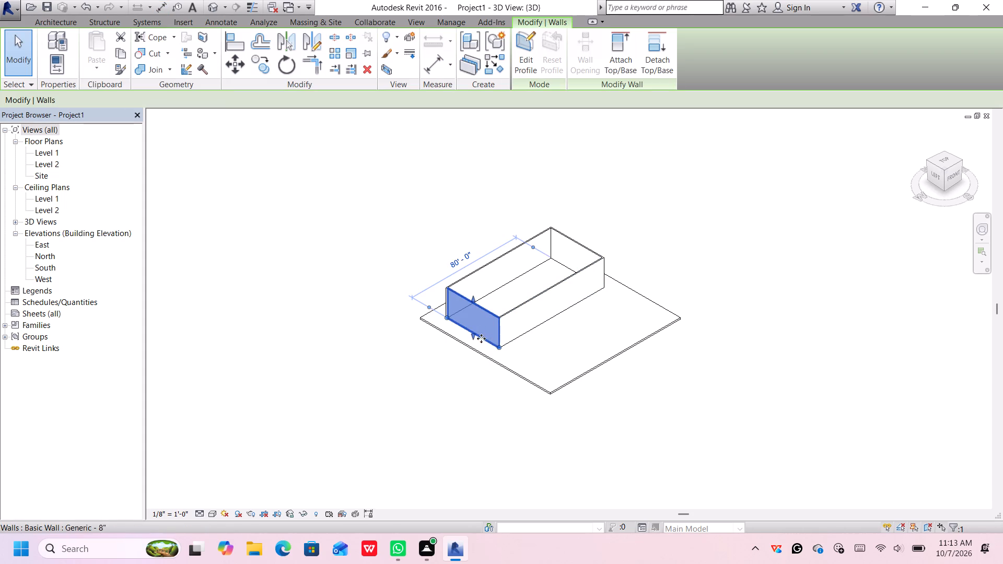
Set the south wall's distance from the north wall to 80' and deselect the wall.
{"action": "left_click", "coordinate": [512, 317]}
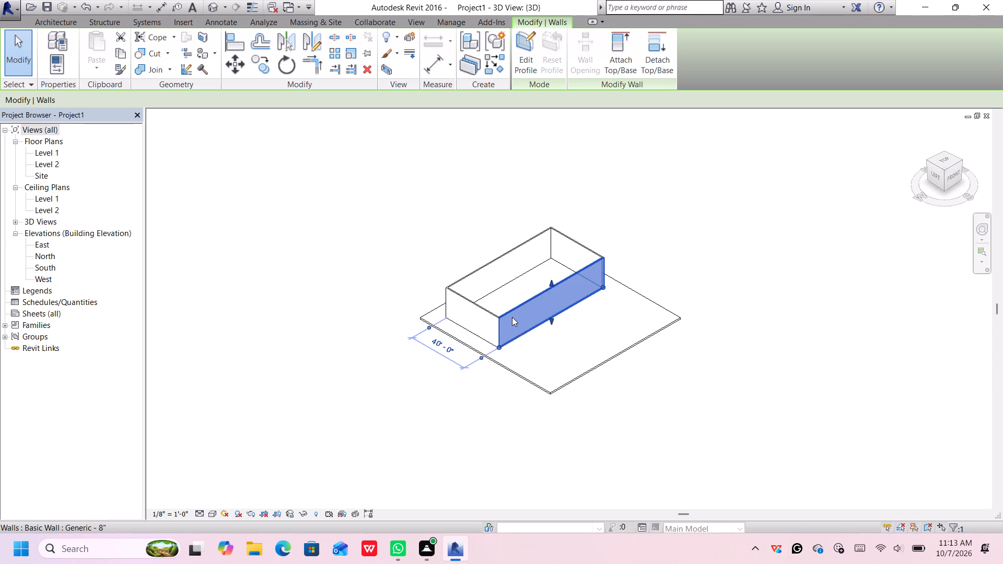
{"action": "left_click", "coordinate": [441, 343]}
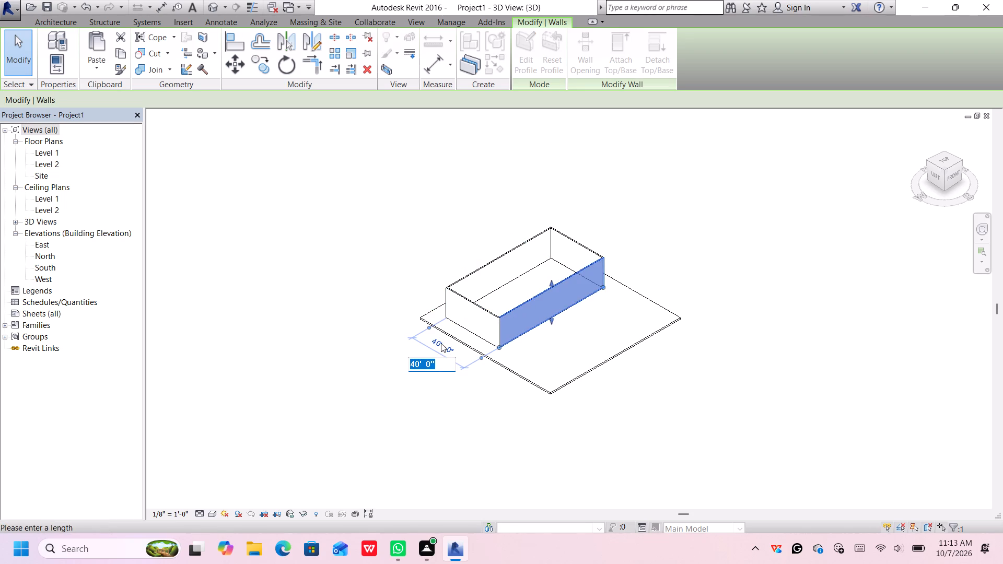
{"action": "key", "text": "BackSpace"}
{"action": "type", "text": "80'"}
{"action": "key", "text": "Return"}
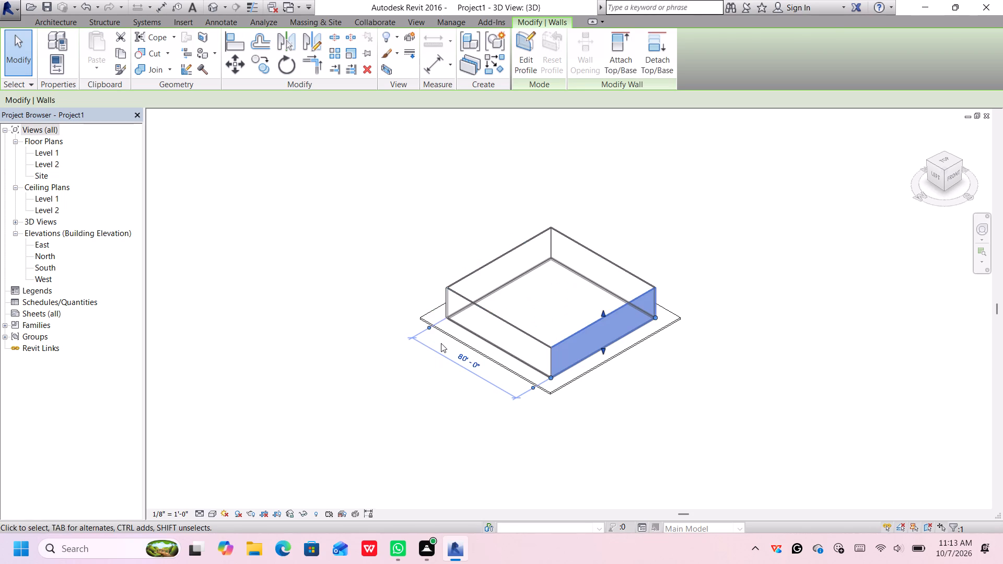
{"action": "left_click", "coordinate": [439, 387]}
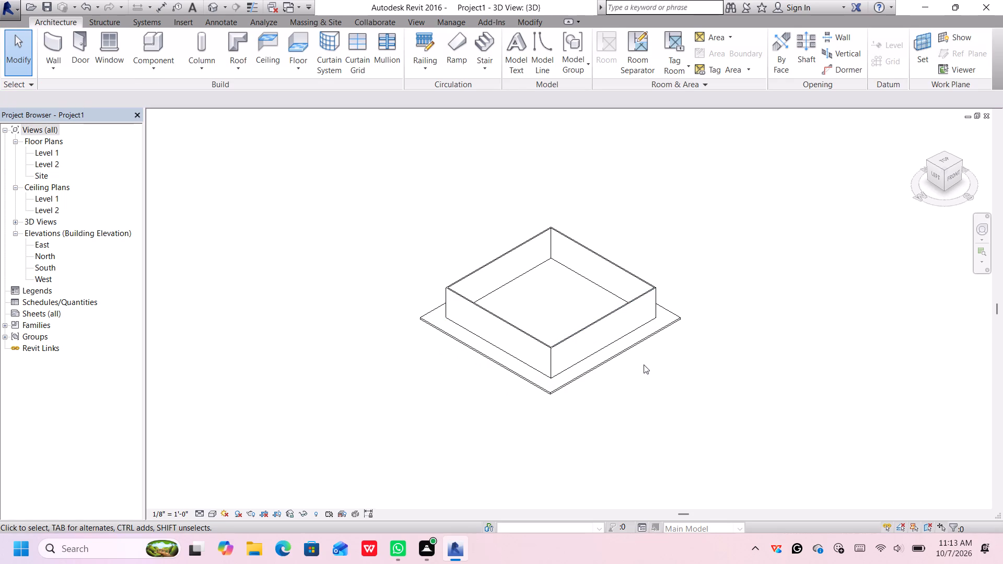
In the top view, place architectural columns at the north wall's midpoint, both northern corners, and the midpoints of the west and east walls.
{"action": "left_click", "coordinate": [948, 160]}
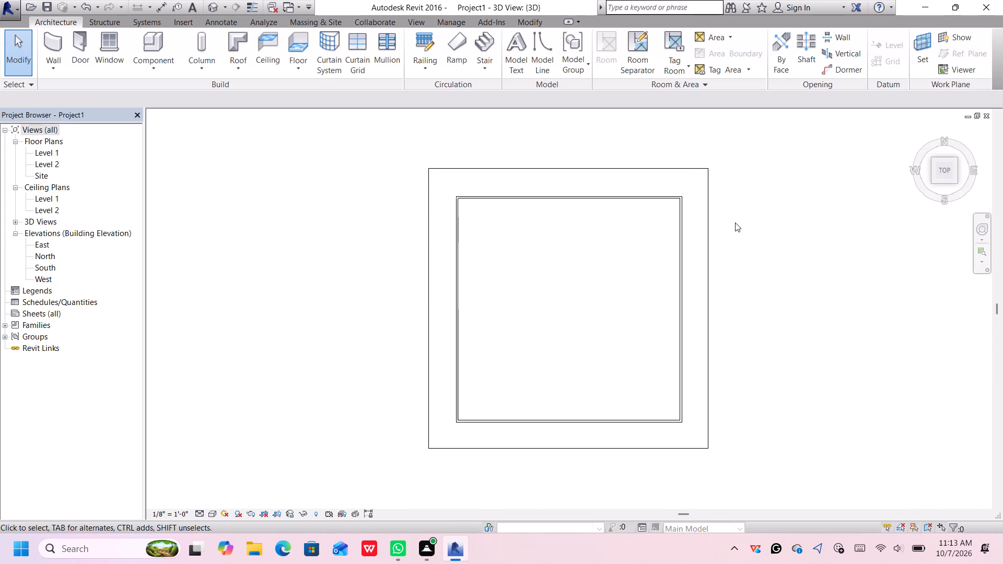
{"action": "left_click", "coordinate": [192, 66]}
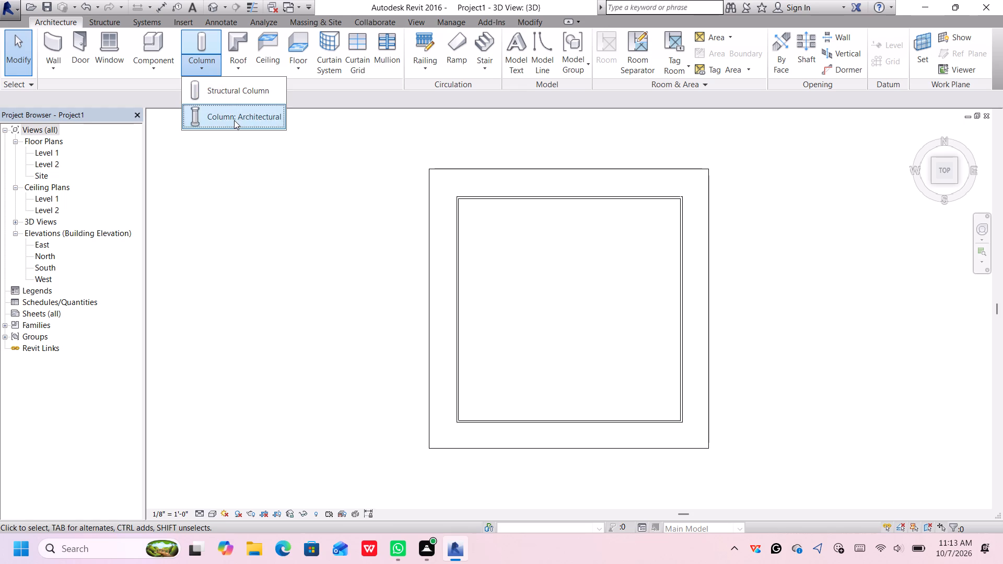
{"action": "left_click", "coordinate": [236, 121]}
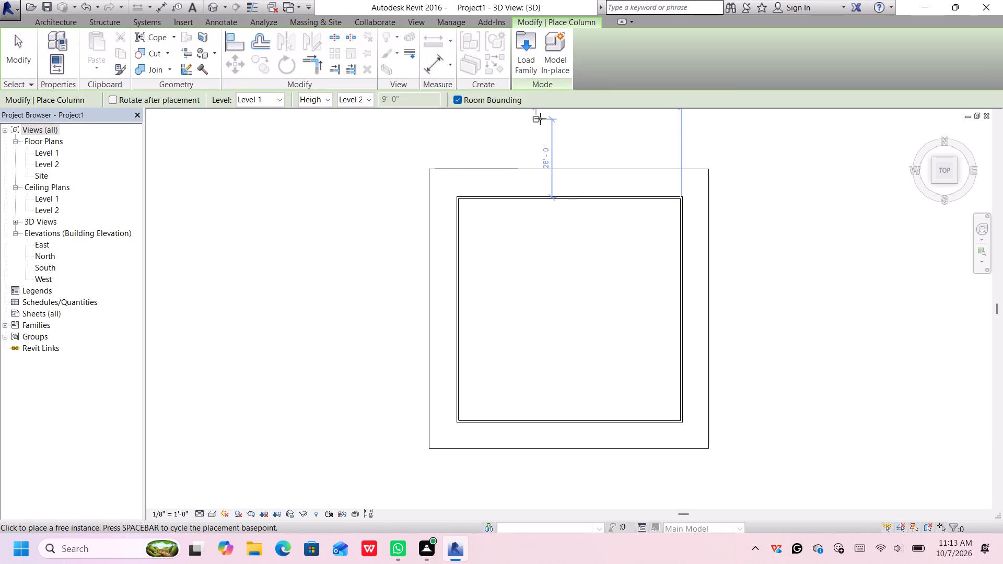
{"action": "left_click", "coordinate": [570, 196]}
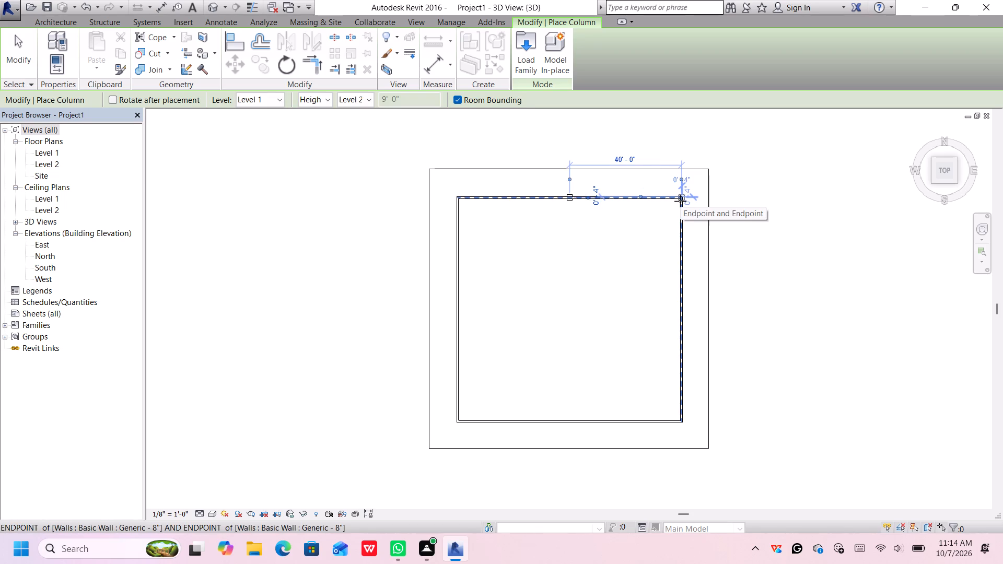
{"action": "left_click", "coordinate": [680, 201]}
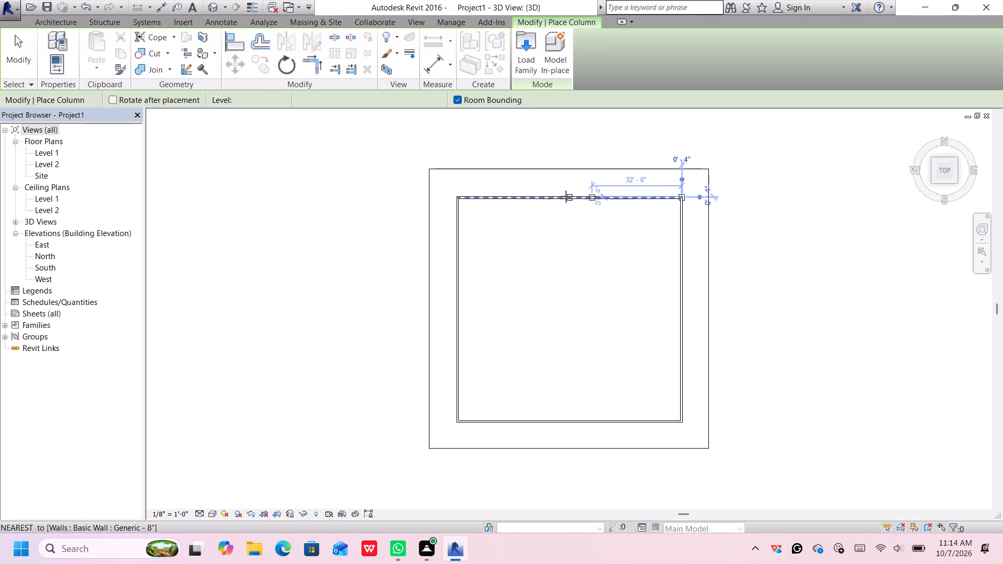
{"action": "left_click", "coordinate": [456, 203]}
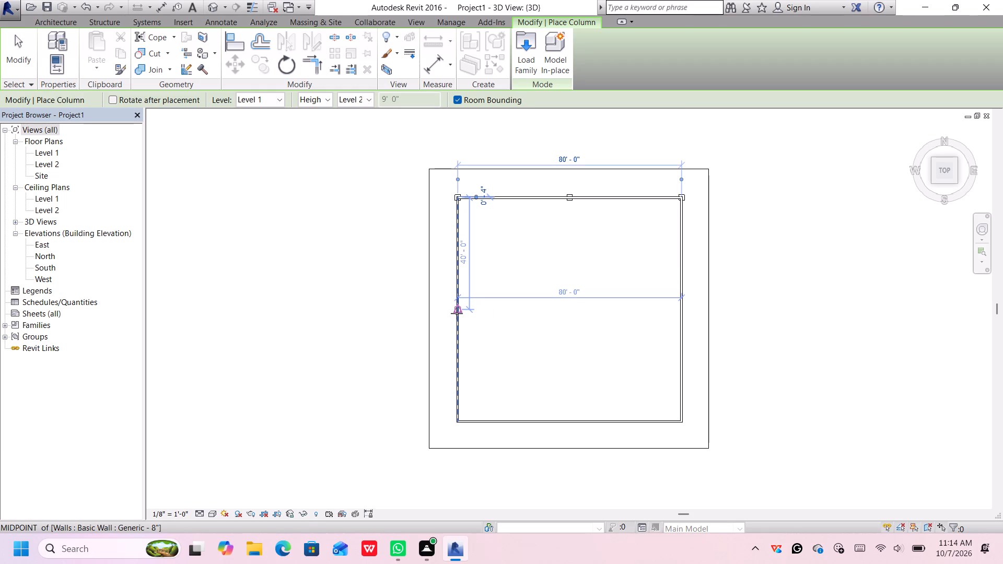
{"action": "left_click", "coordinate": [457, 310]}
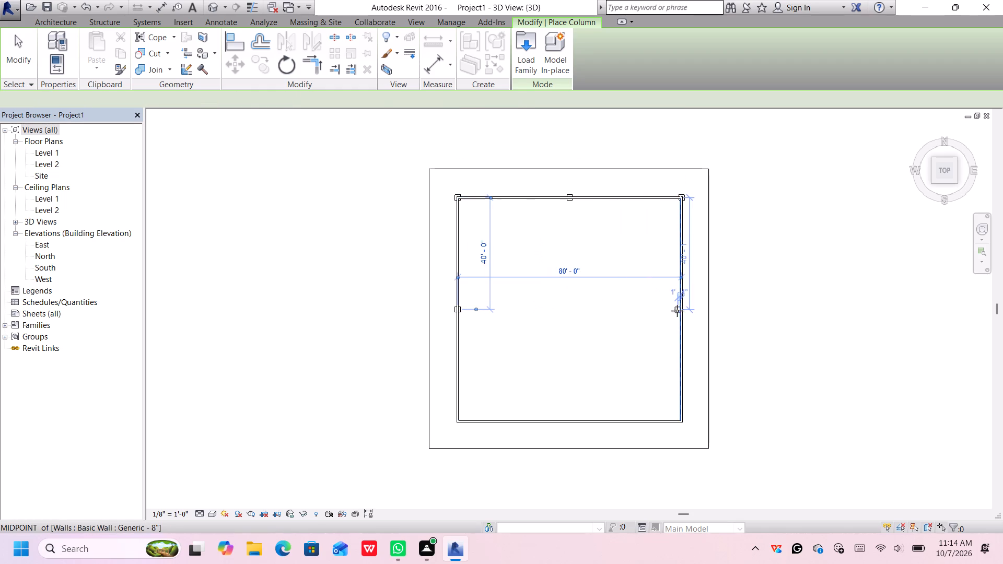
{"action": "left_click", "coordinate": [682, 311]}
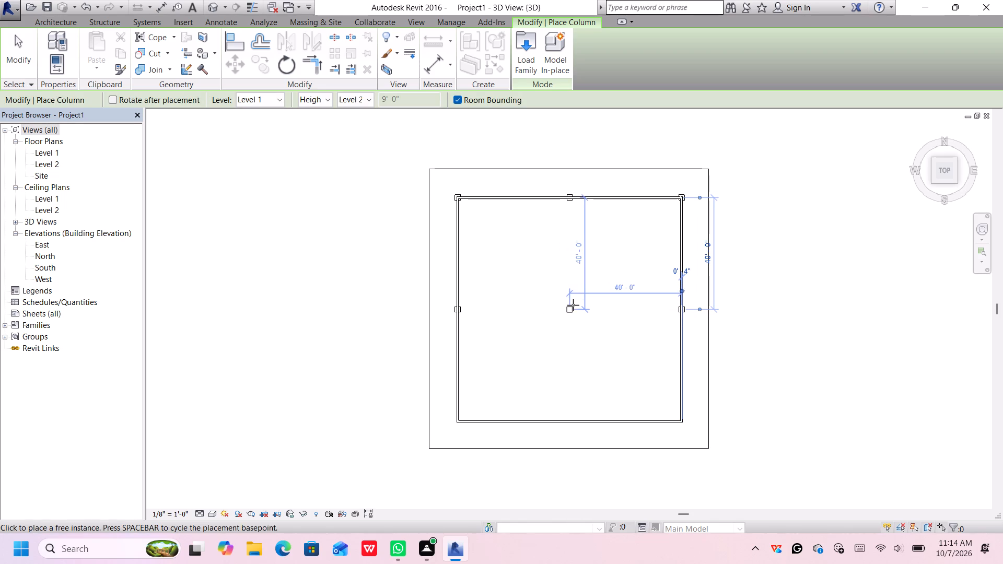
Place an architectural column near the middle of the enclosure, about 39'-6" from the east wall and 42'-6" from the north wall.
{"action": "scroll", "coordinate": [573, 303], "scroll_direction": "up", "scroll_amount": 2}
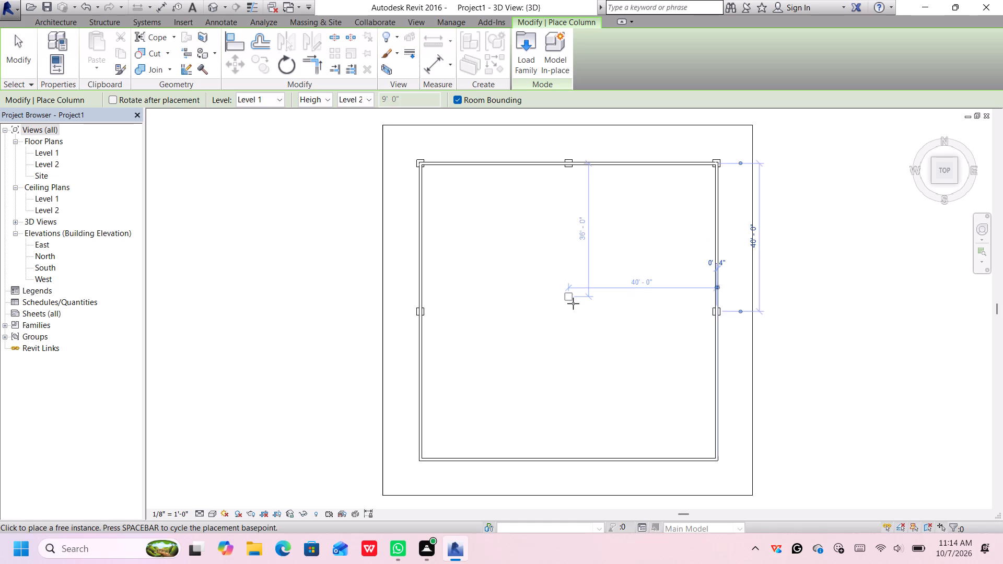
{"action": "scroll", "coordinate": [573, 303], "scroll_direction": "up", "scroll_amount": 1}
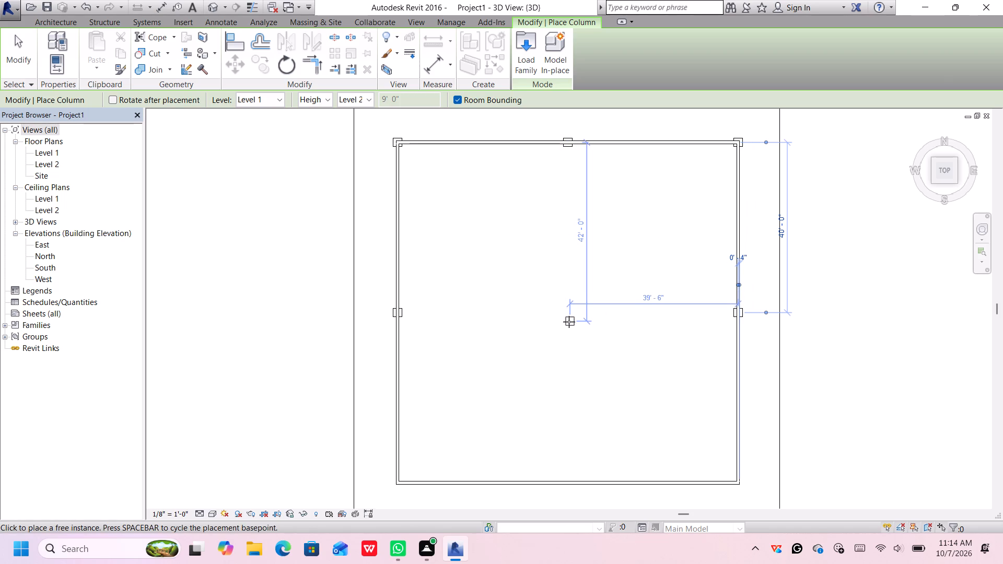
{"action": "left_click", "coordinate": [569, 323]}
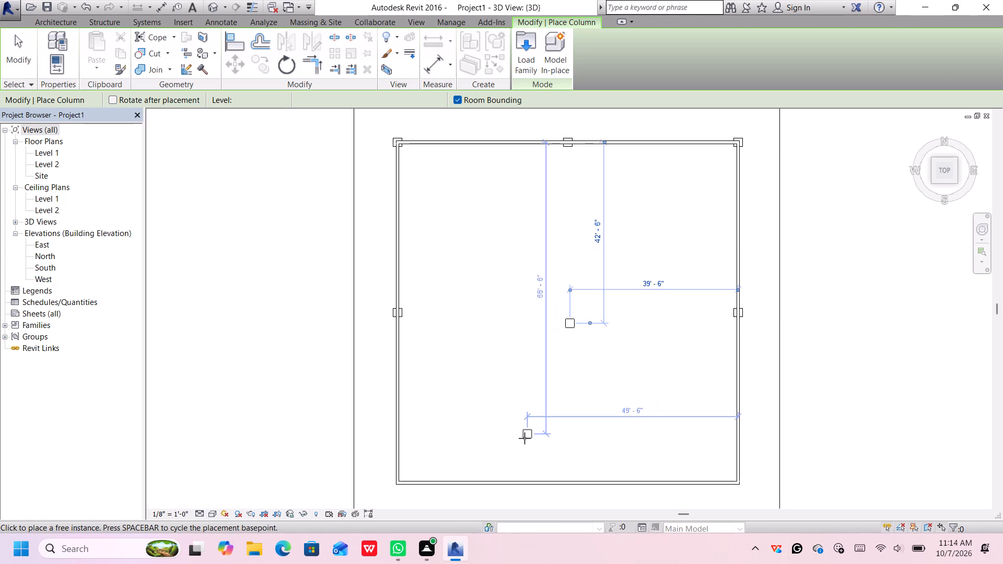
Place architectural columns at the south-west corner, the south wall's midpoint and the south-east corner, and end column placement.
{"action": "middle_click_drag", "start_coordinate": [527, 440], "coordinate": [528, 322]}
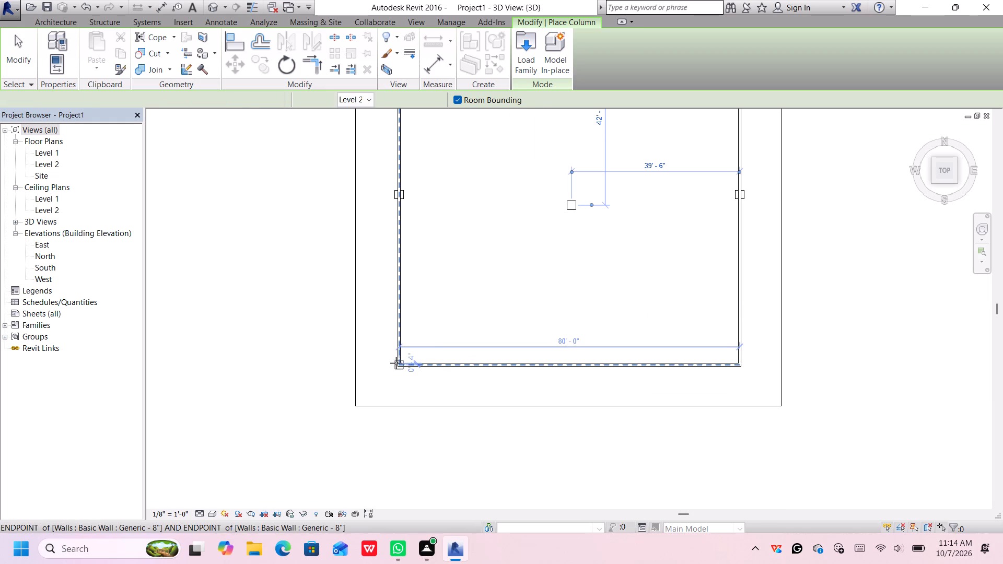
{"action": "left_click", "coordinate": [396, 363]}
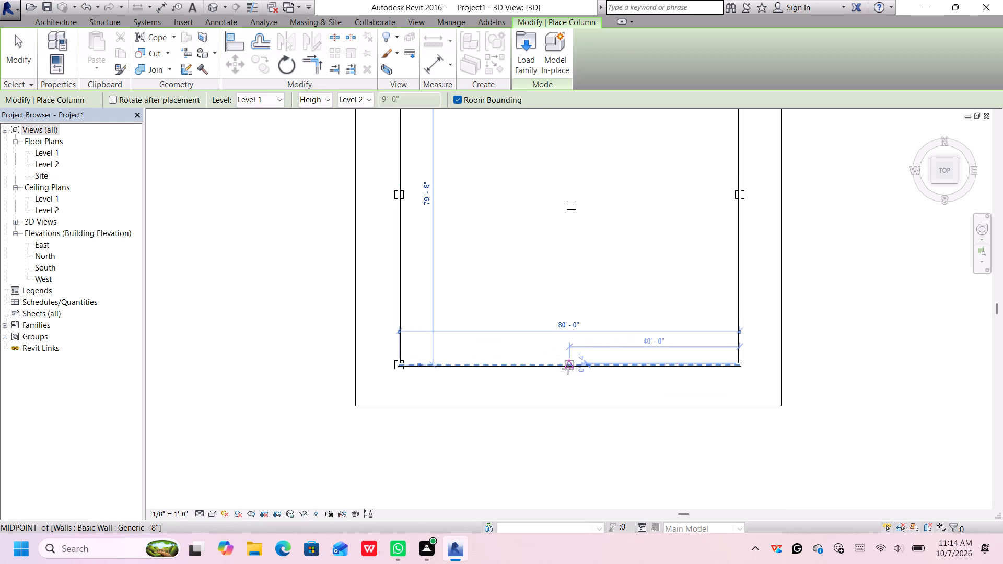
{"action": "left_click", "coordinate": [568, 369]}
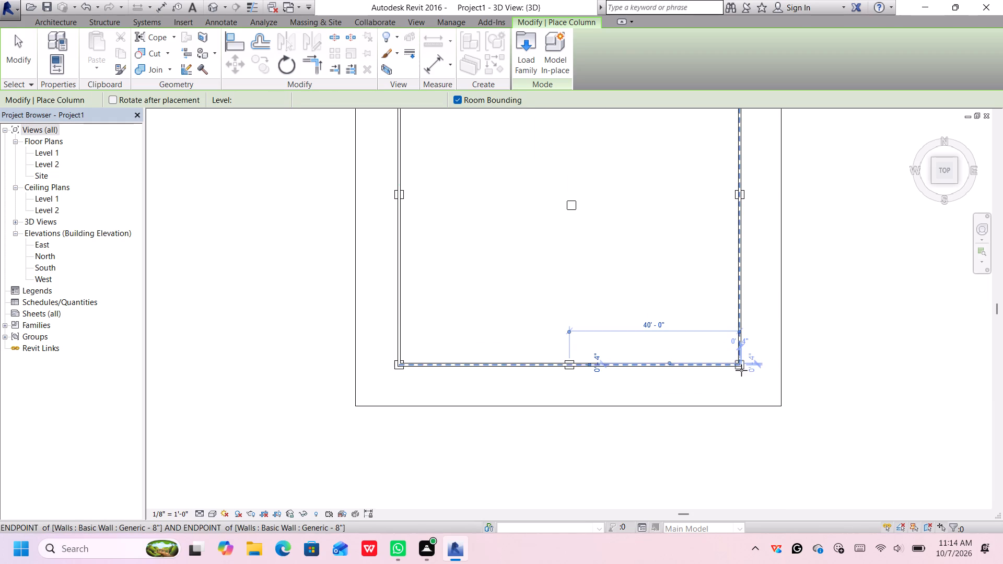
{"action": "left_click", "coordinate": [740, 365]}
{"action": "scroll", "coordinate": [597, 336], "scroll_direction": "down", "scroll_amount": 2}
{"action": "middle_click_drag", "start_coordinate": [596, 281], "coordinate": [574, 393]}
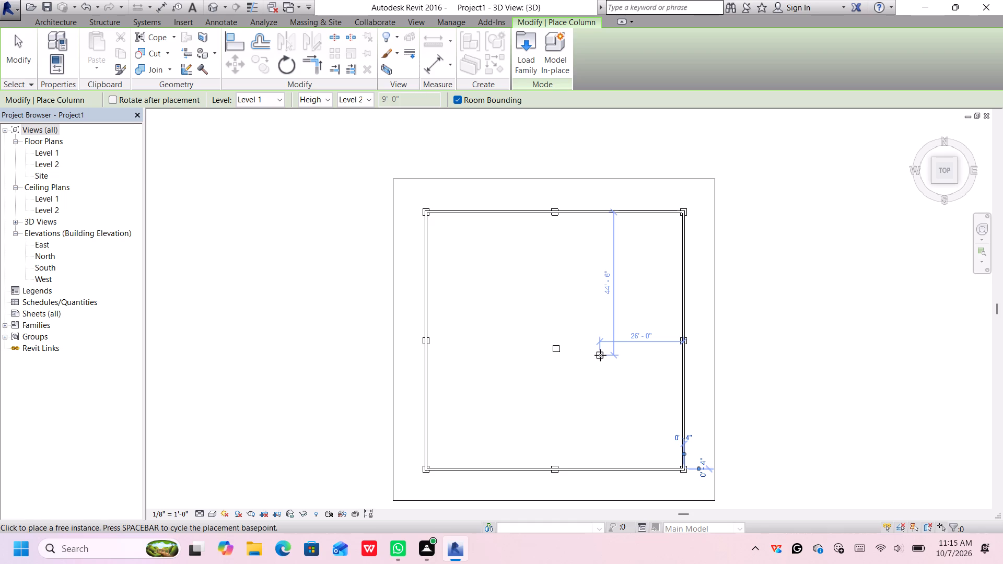
{"action": "key", "text": "space"}
{"action": "key", "text": "Escape"}
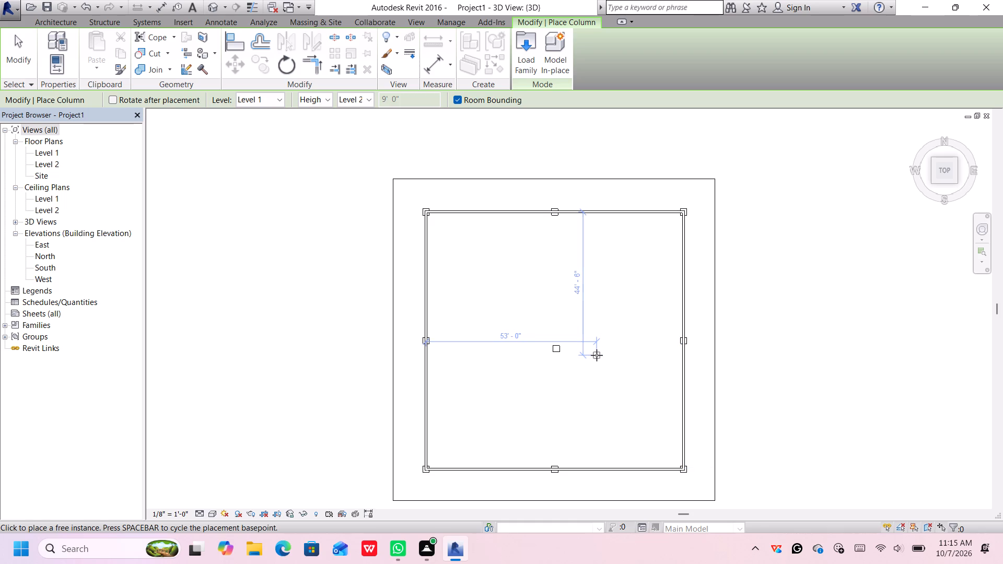
{"action": "key", "text": "Escape"}
Nudge the central column north to 40'-6" from the north wall and deselect it.
{"action": "left_click", "coordinate": [553, 349]}
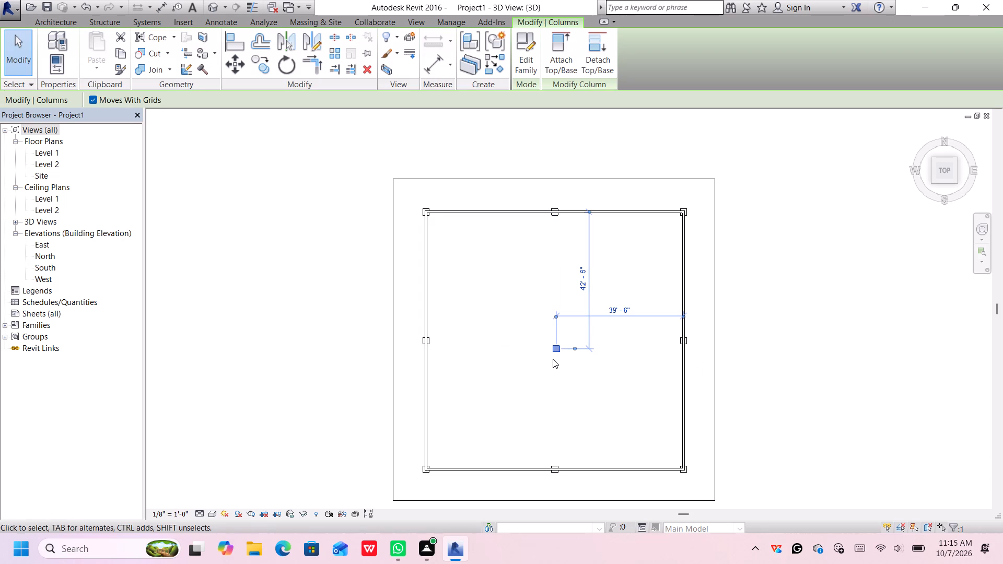
{"action": "key", "text": "Up"}
{"action": "key", "text": "Up"}
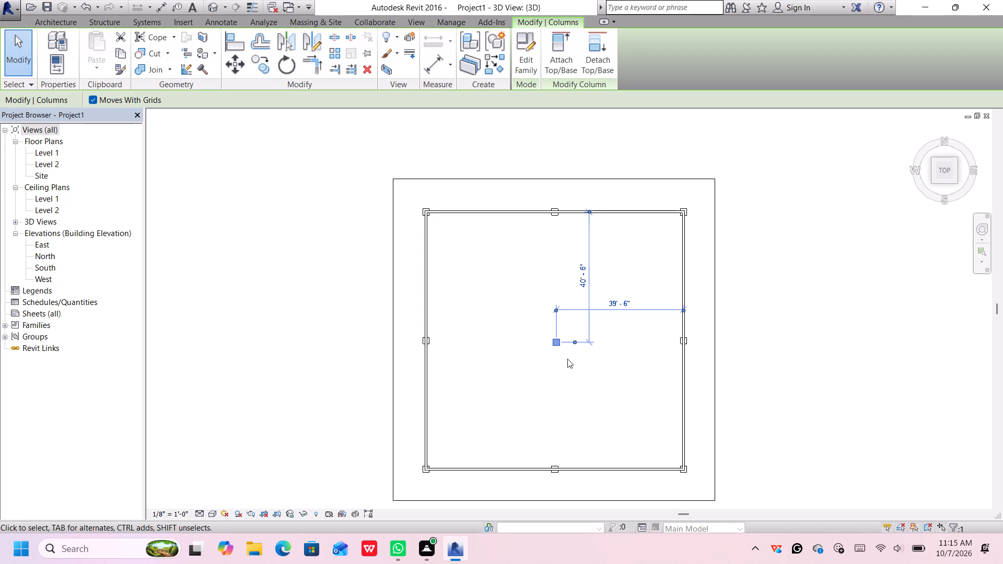
{"action": "left_click", "coordinate": [732, 327]}
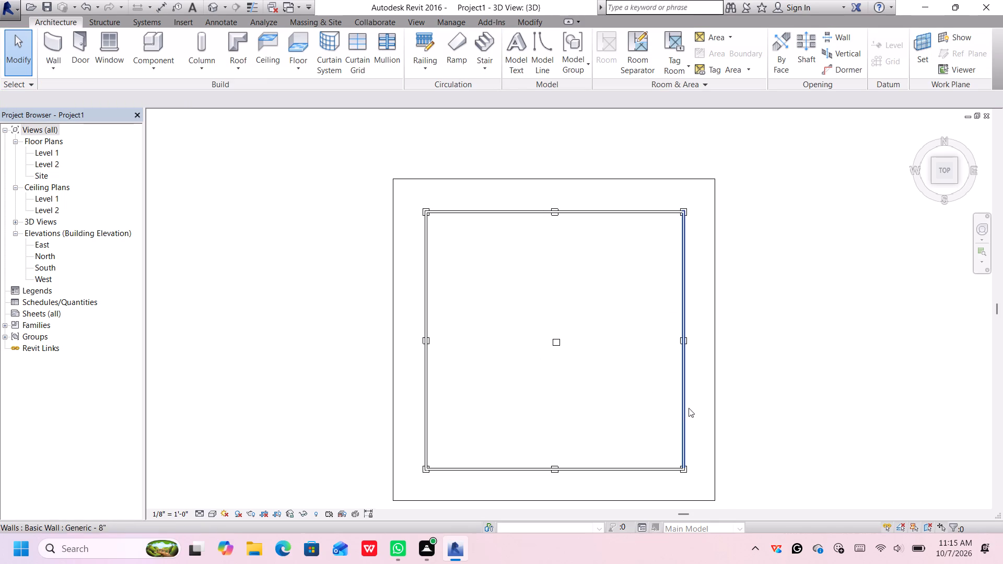
Set the south wall's distance from the north wall to 40'.
{"action": "left_click", "coordinate": [620, 468]}
{"action": "left_click", "coordinate": [366, 332]}
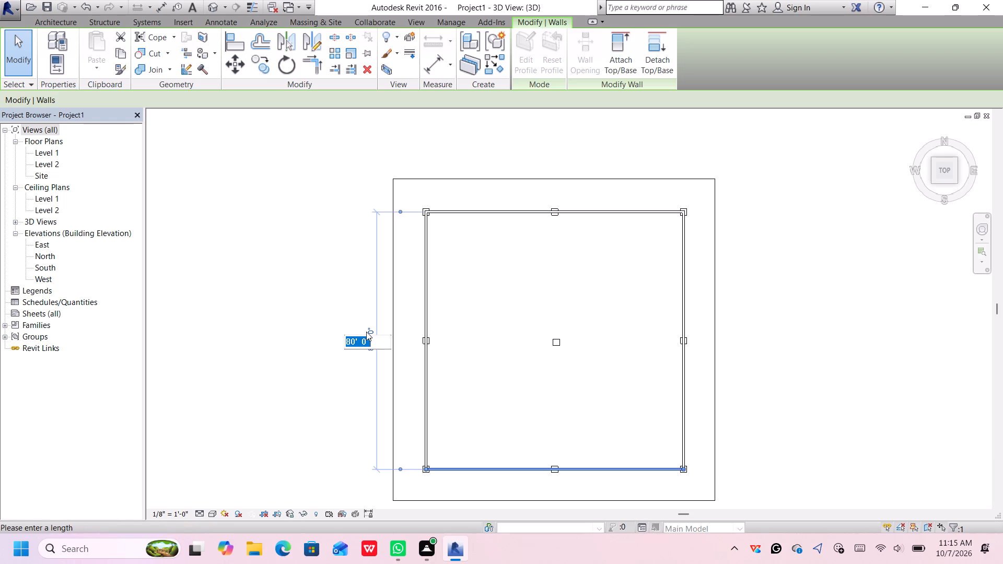
{"action": "key", "text": "BackSpace"}
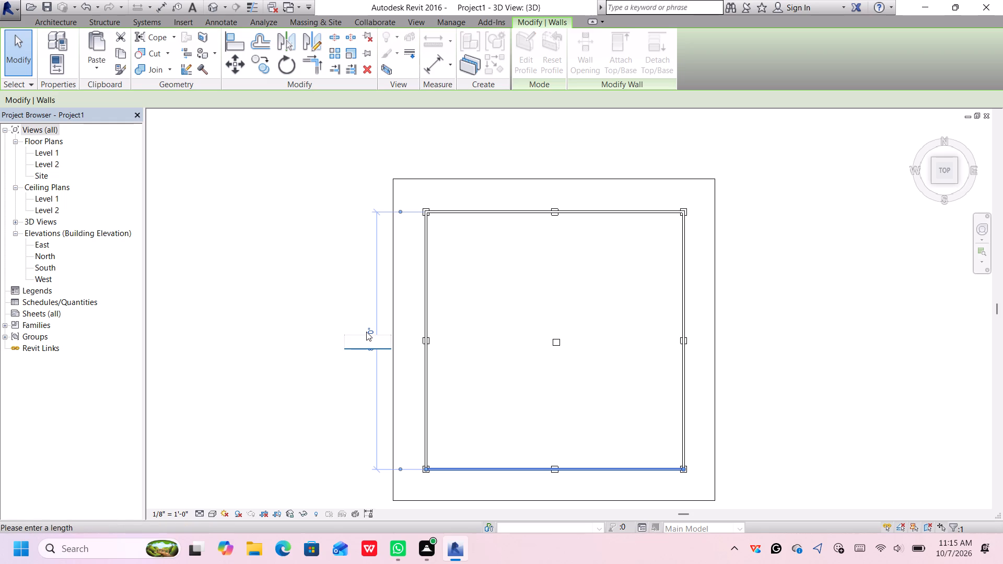
{"action": "type", "text": "40'"}
{"action": "key", "text": "Return"}
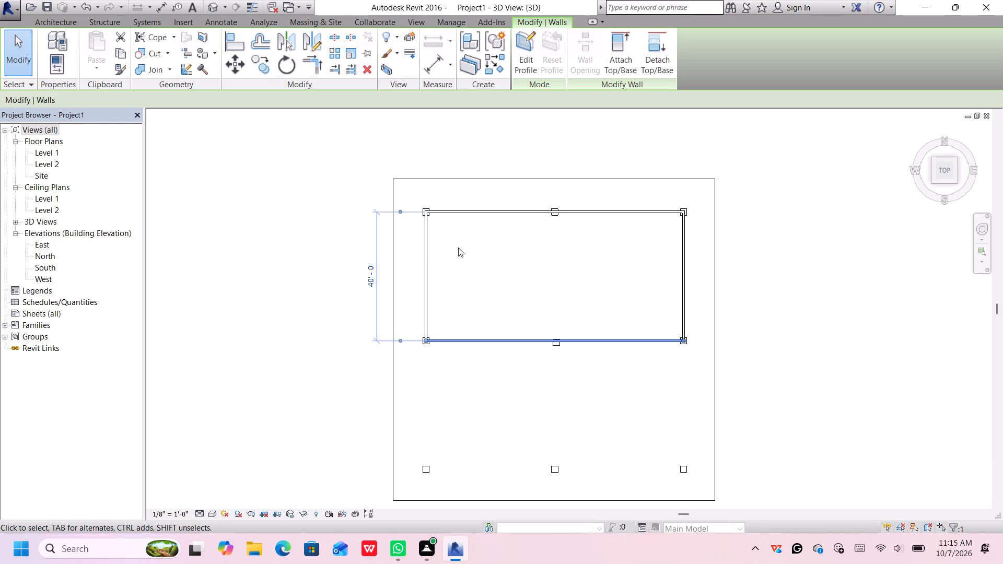
Set the east wall's distance from the west wall to 60'.
{"action": "left_click", "coordinate": [518, 208]}
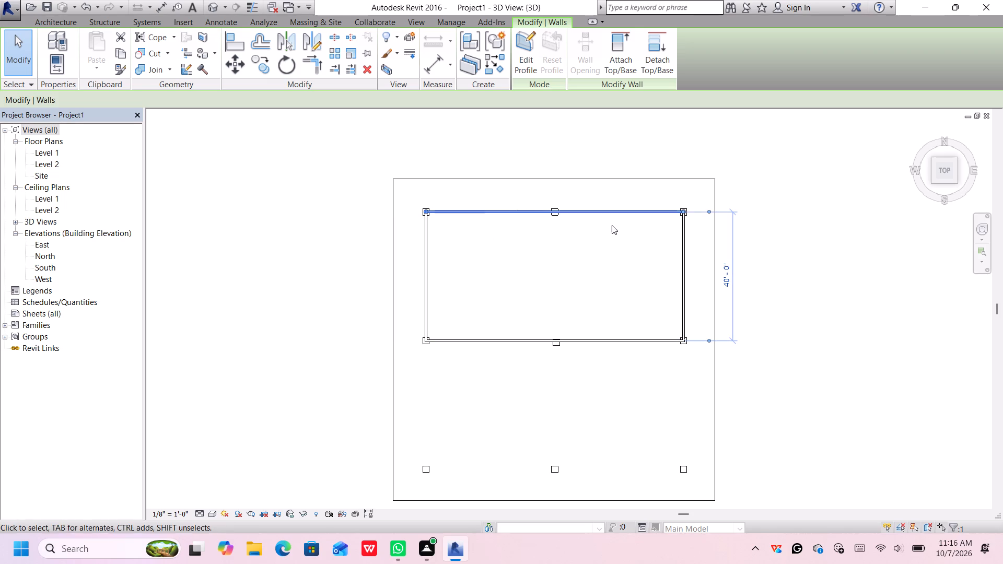
{"action": "left_click", "coordinate": [681, 267]}
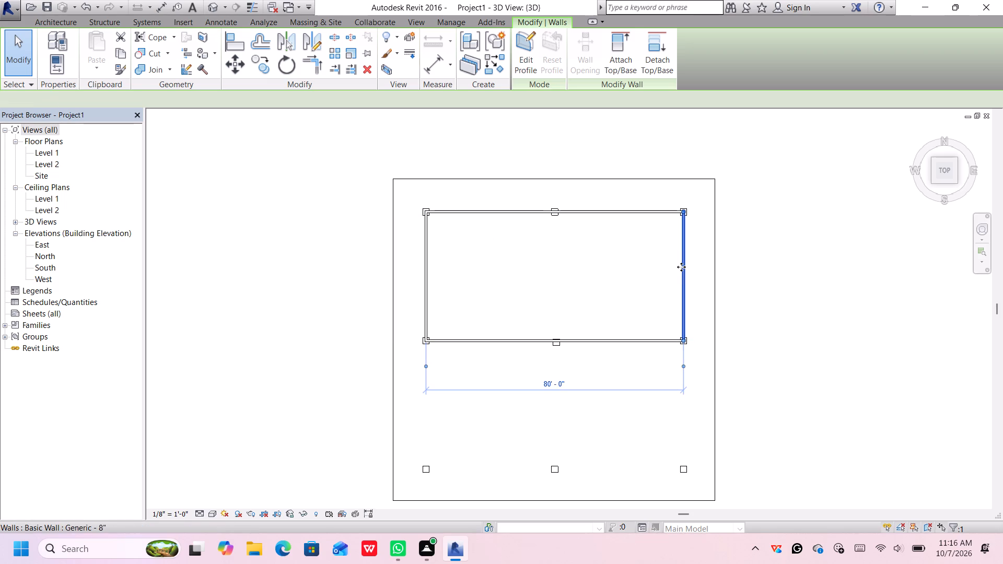
{"action": "left_click", "coordinate": [563, 382]}
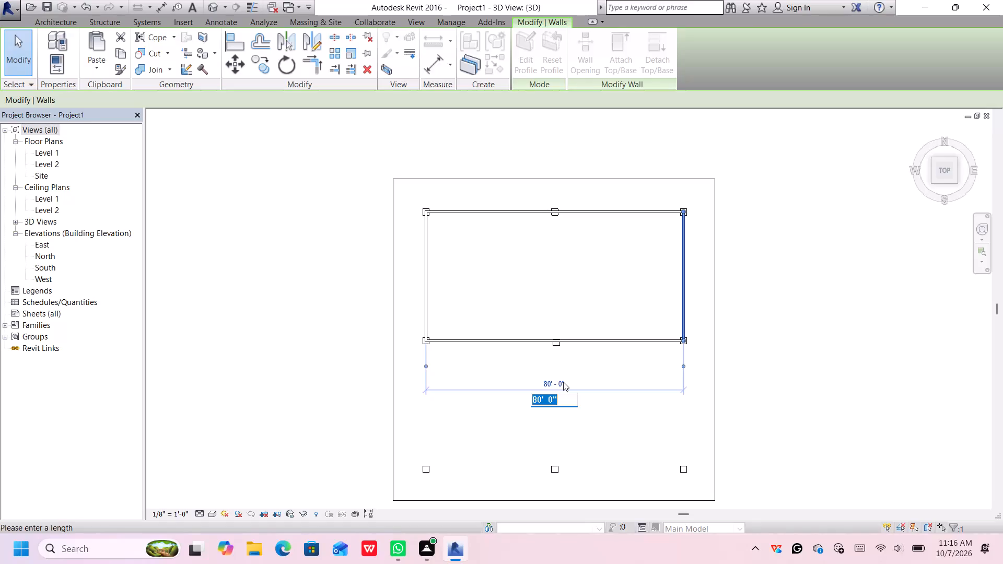
{"action": "type", "text": "60'"}
{"action": "key", "text": "Return"}
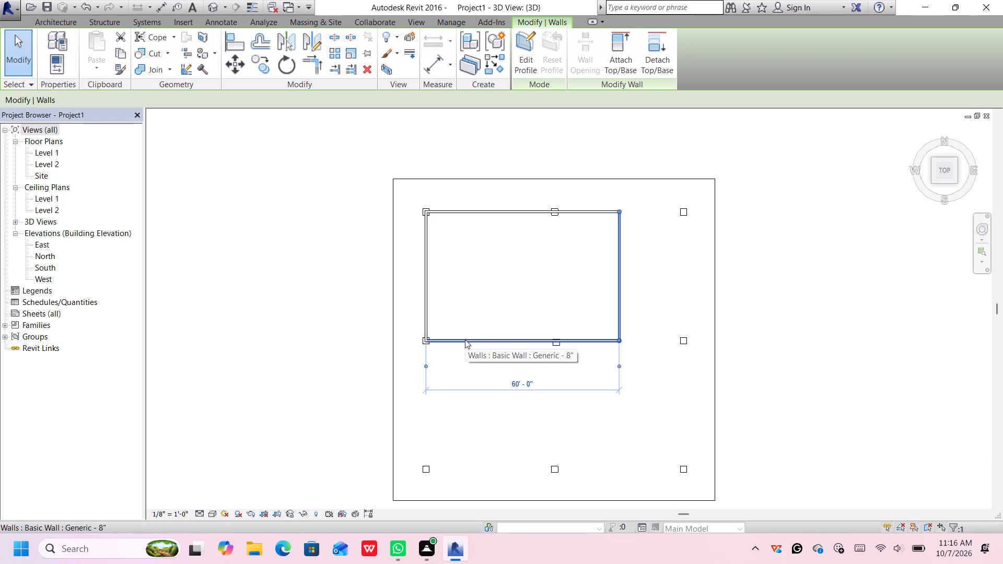
Select all four walls, nudge them east until the east wall lines up with the eastern columns, and deselect them.
{"action": "left_click", "coordinate": [495, 339], "text": "ctrl"}
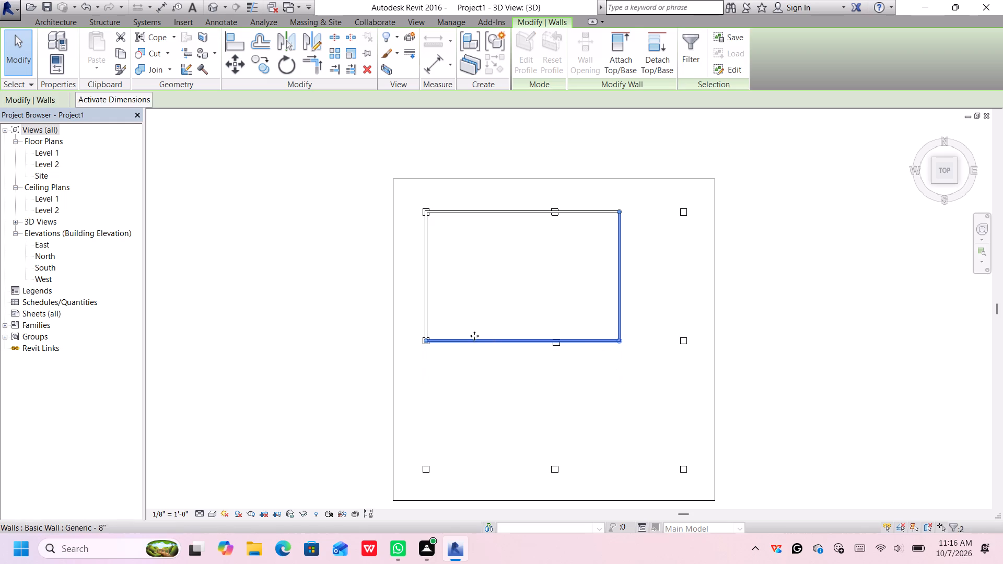
{"action": "left_click", "coordinate": [424, 312], "text": "ctrl"}
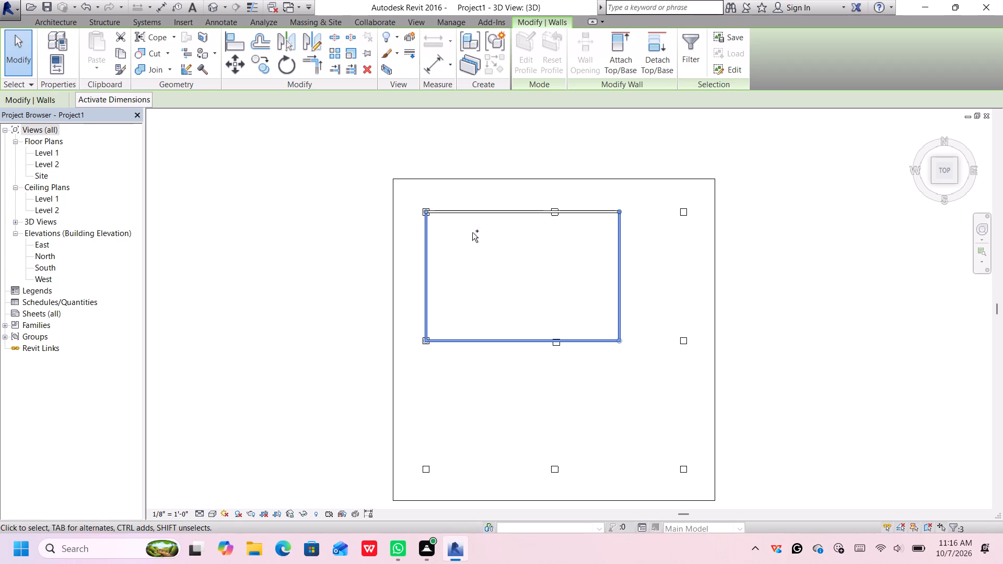
{"action": "left_click", "coordinate": [485, 213], "text": "ctrl"}
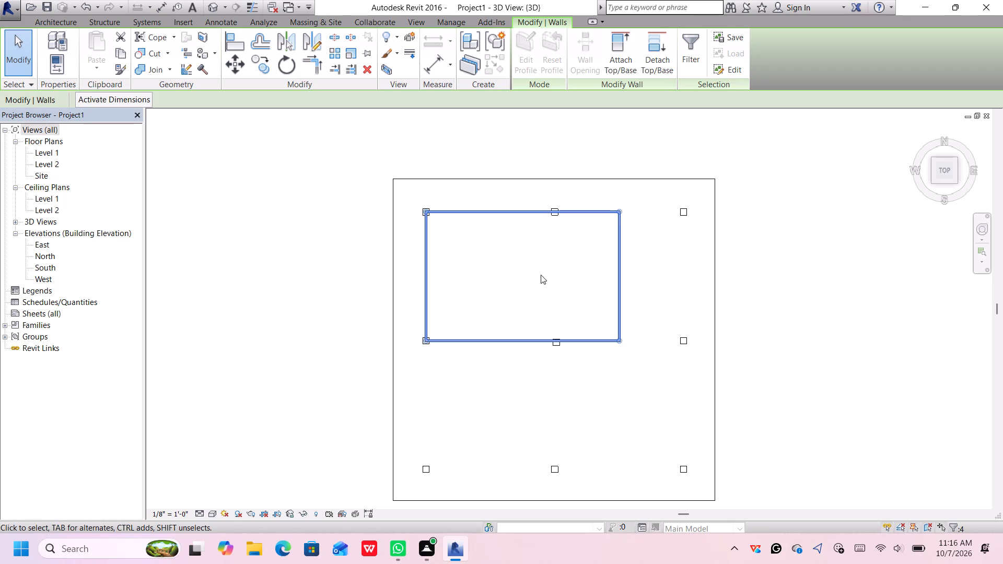
{"action": "key", "text": "Right"}
{"action": "key", "text": "Right"}
{"action": "key", "text": "Right"}
{"action": "key", "text": "Right"}
{"action": "key", "text": "Right"}
{"action": "key", "text": "Right"}
{"action": "key", "text": "Right"}
{"action": "key", "text": "Right"}
{"action": "key", "text": "Right"}
{"action": "key", "text": "Right"}
{"action": "key", "text": "Right"}
{"action": "key", "text": "Right"}
{"action": "key", "text": "Right"}
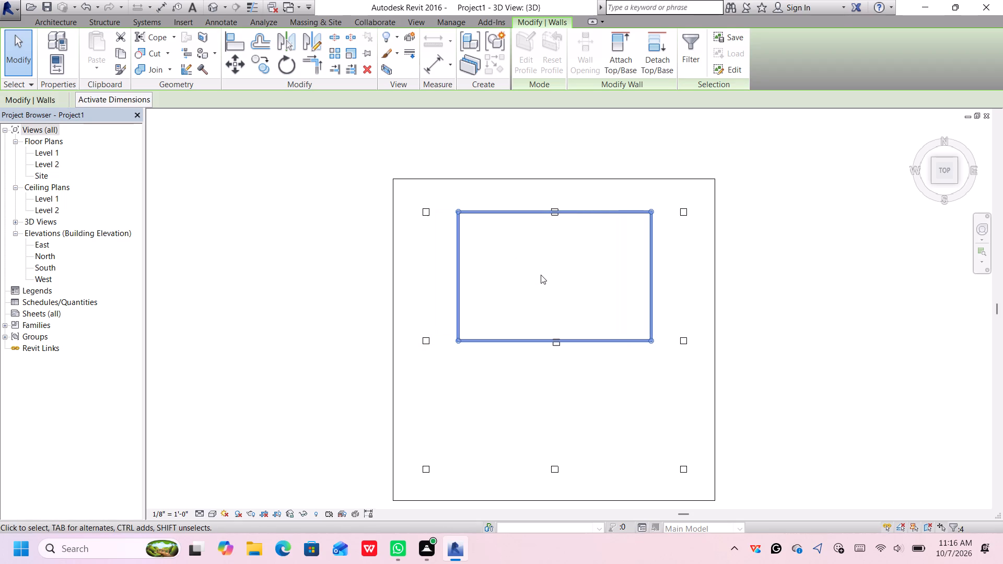
{"action": "key", "text": "Right"}
{"action": "key", "text": "Right"}
{"action": "key", "text": "Right"}
{"action": "key", "text": "Right"}
{"action": "key", "text": "Right"}
{"action": "key", "text": "Right"}
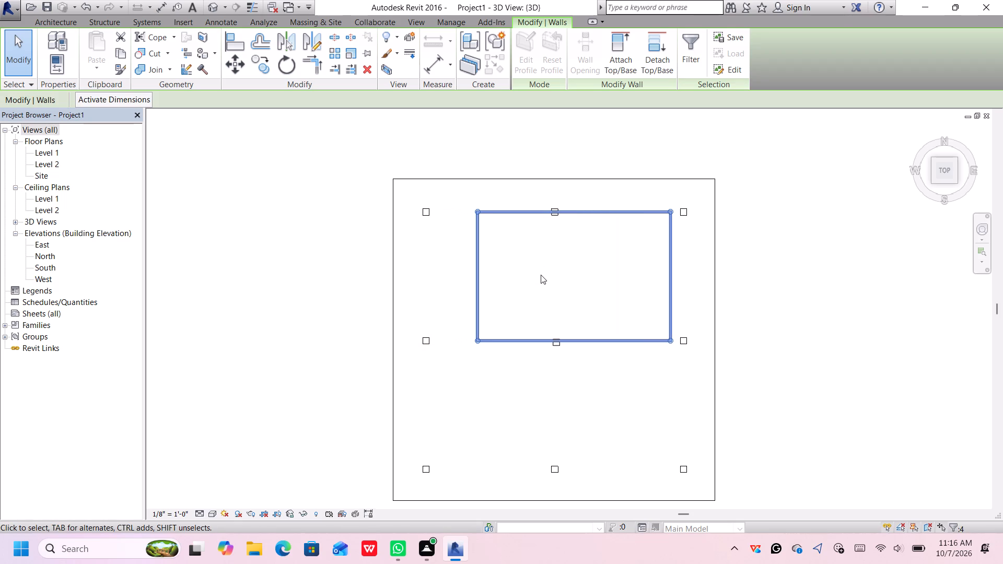
{"action": "key", "text": "Right"}
{"action": "key", "text": "Right"}
{"action": "key", "text": "Right"}
{"action": "key", "text": "Right"}
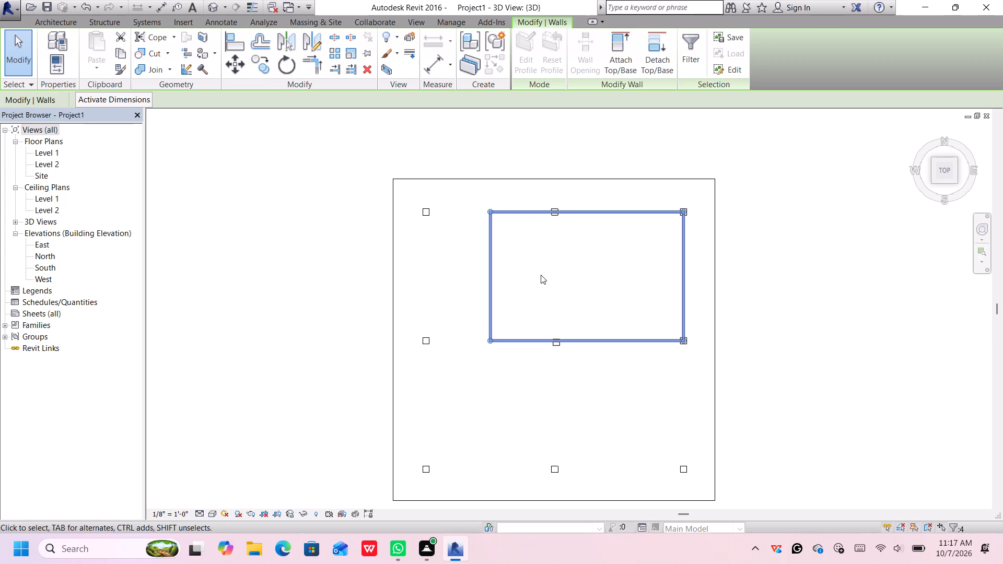
{"action": "left_click", "coordinate": [471, 434]}
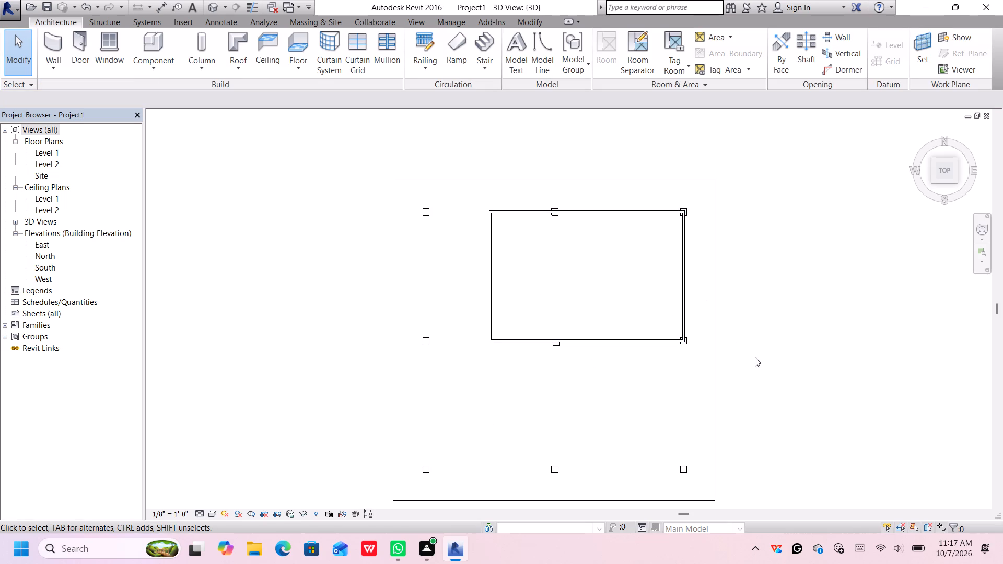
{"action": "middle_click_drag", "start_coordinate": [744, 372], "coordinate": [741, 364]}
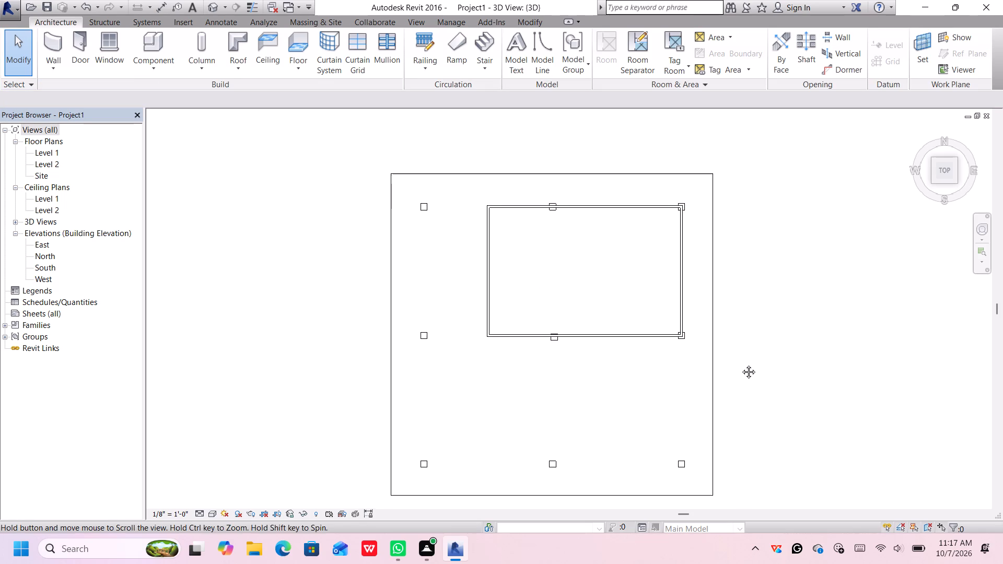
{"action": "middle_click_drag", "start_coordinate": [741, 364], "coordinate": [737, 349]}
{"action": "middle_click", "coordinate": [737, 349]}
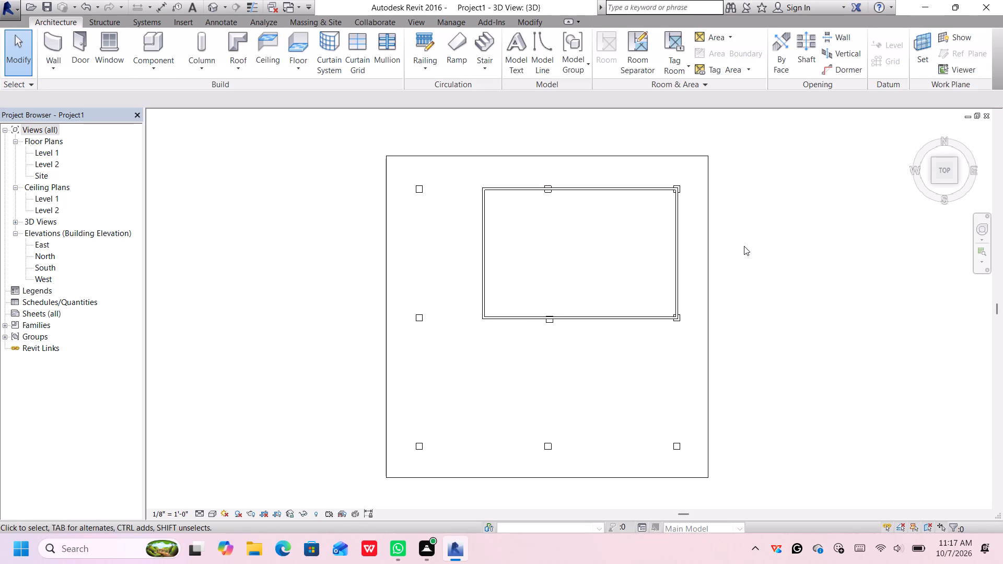
In an isometric 3D view, set the south wall's unconnected height to 10'.
{"action": "scroll", "coordinate": [742, 243], "scroll_direction": "down", "scroll_amount": 2}
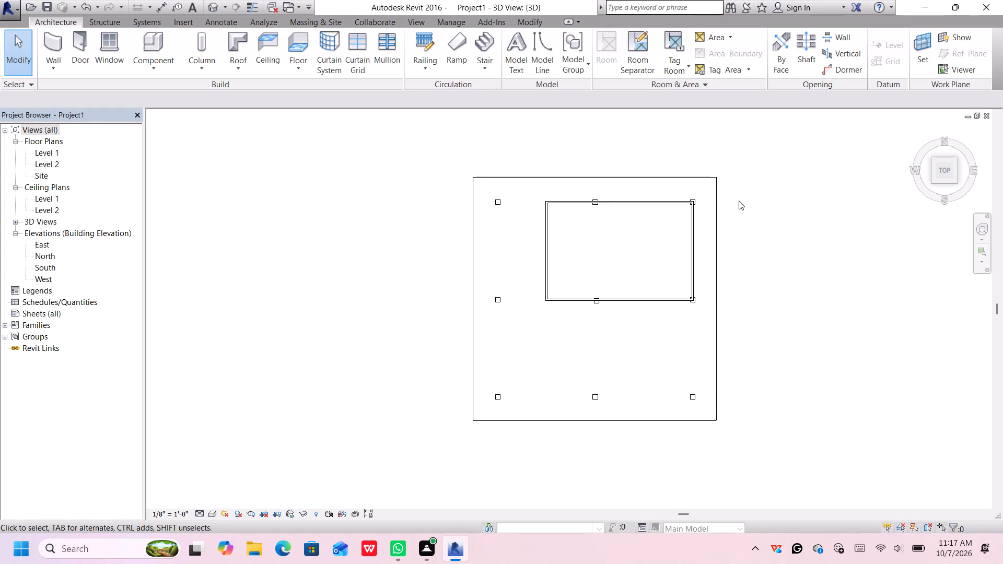
{"action": "left_click", "coordinate": [932, 181]}
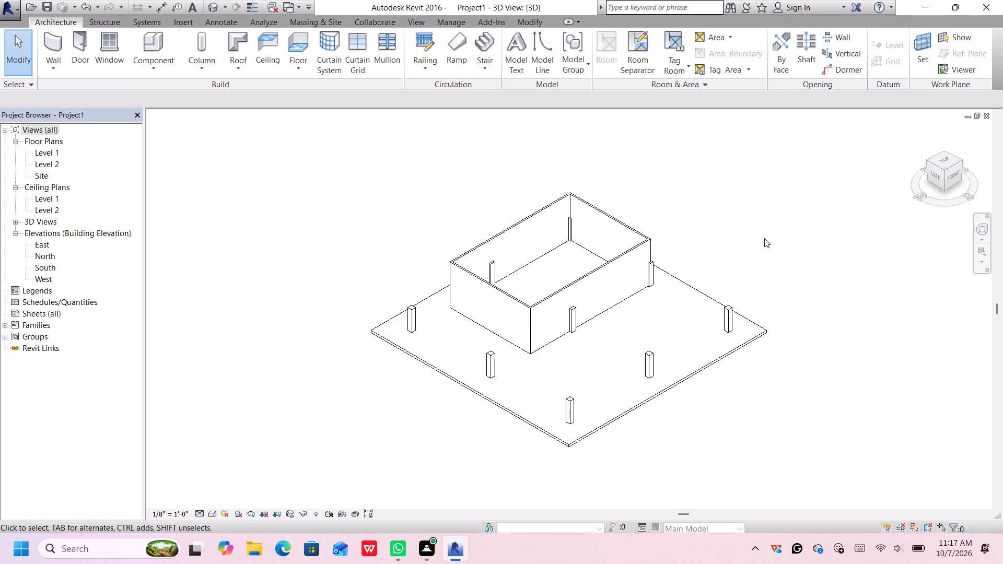
{"action": "left_click", "coordinate": [588, 272]}
{"action": "right_click", "coordinate": [589, 271]}
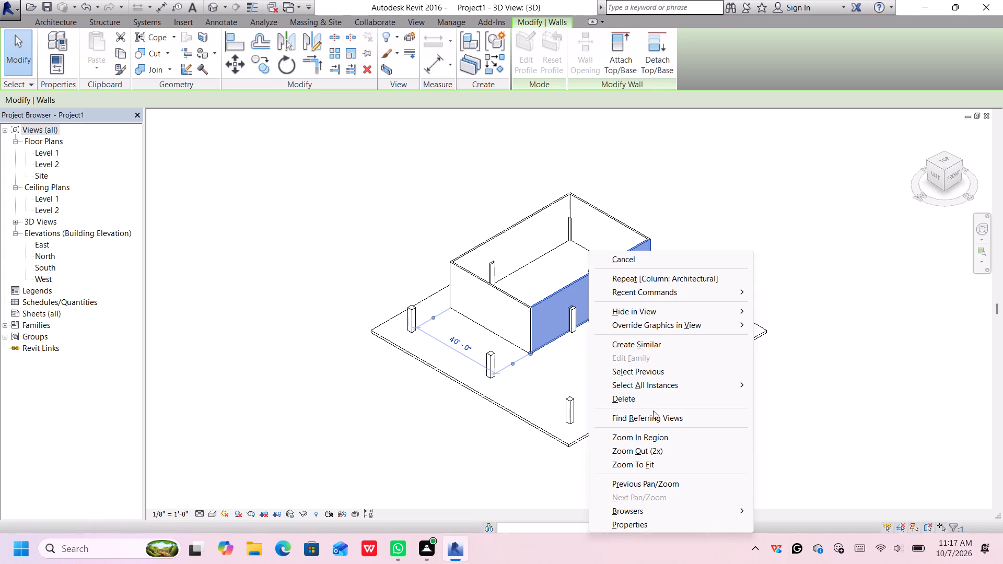
{"action": "left_click", "coordinate": [632, 525]}
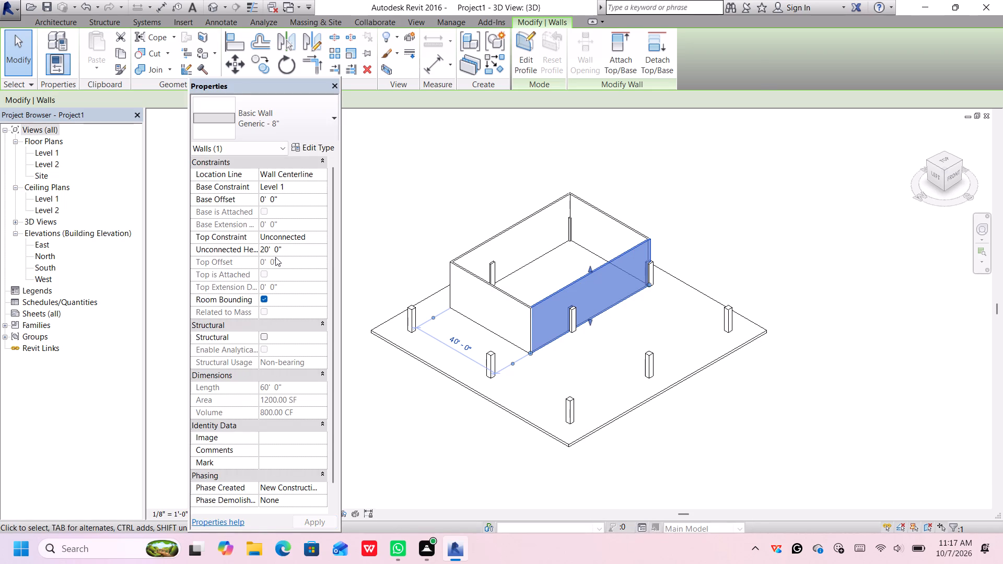
{"action": "left_click", "coordinate": [286, 248]}
{"action": "key", "text": "BackSpace"}
{"action": "key", "text": "BackSpace"}
{"action": "key", "text": "BackSpace"}
{"action": "key", "text": "BackSpace"}
{"action": "key", "text": "BackSpace"}
{"action": "key", "text": "BackSpace"}
{"action": "key", "text": "BackSpace"}
{"action": "key", "text": "BackSpace"}
{"action": "key", "text": "BackSpace"}
{"action": "key", "text": "BackSpace"}
{"action": "key", "text": "BackSpace"}
{"action": "key", "text": "BackSpace"}
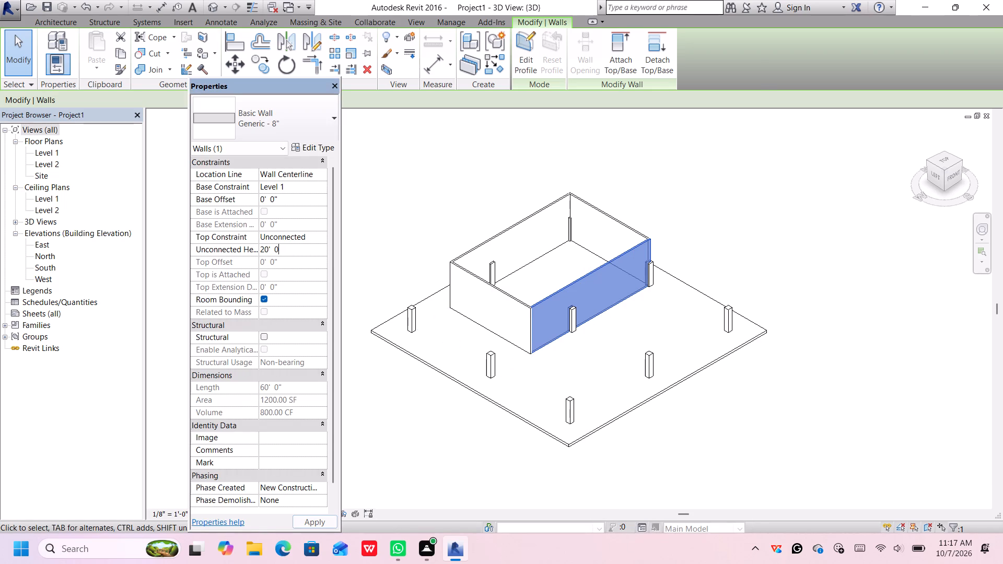
{"action": "type", "text": "10'"}
{"action": "key", "text": "Return"}
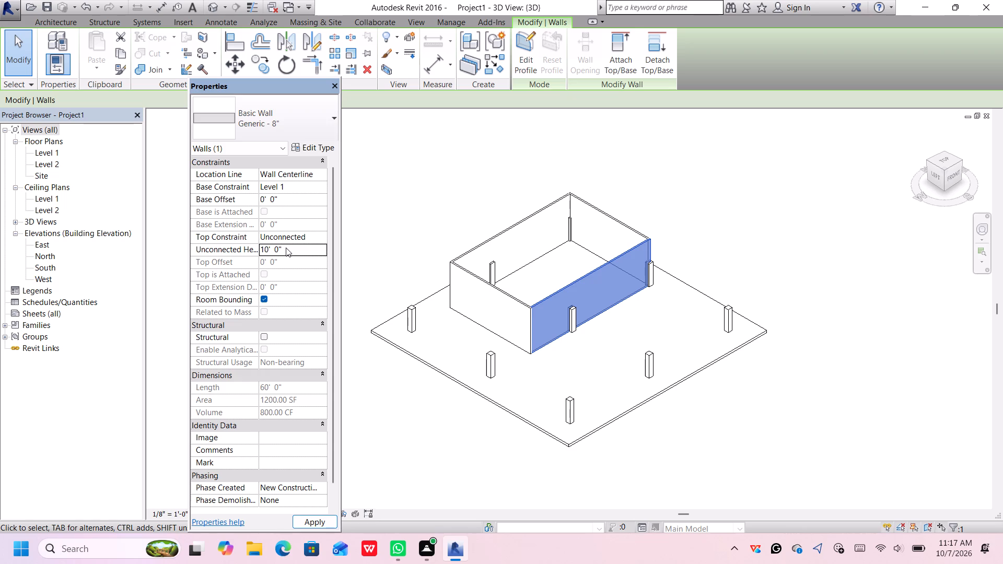
Select the west, north and east walls together and set their unconnected height to 10'.
{"action": "left_click", "coordinate": [504, 297]}
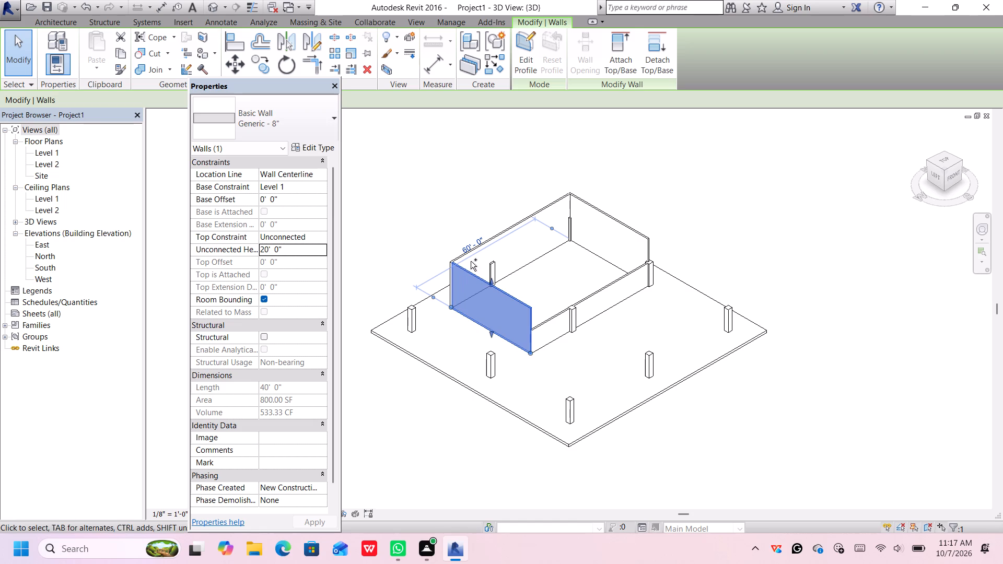
{"action": "left_click", "coordinate": [472, 261], "text": "ctrl"}
{"action": "left_click", "coordinate": [482, 244], "text": "ctrl"}
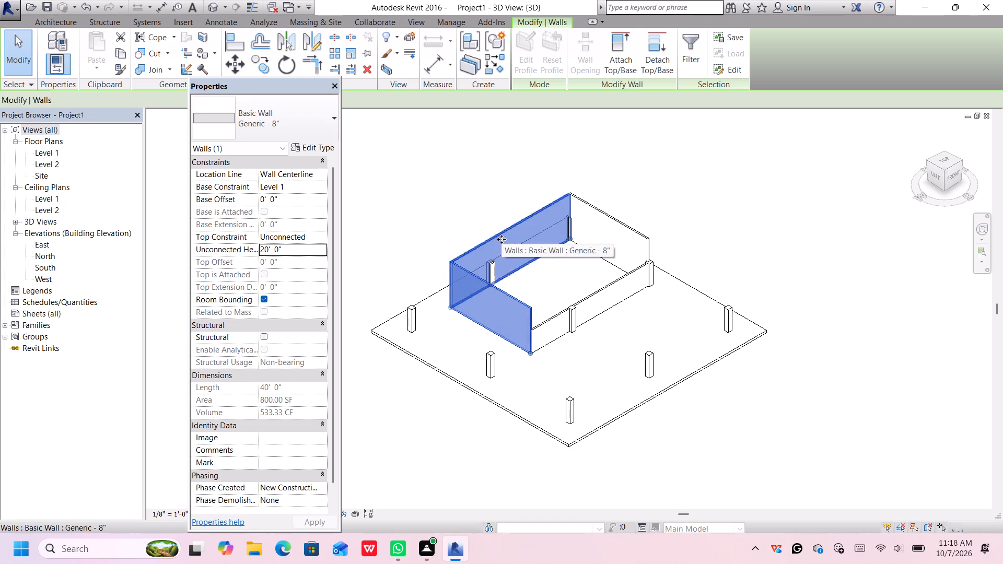
{"action": "left_click", "coordinate": [597, 209], "text": "ctrl"}
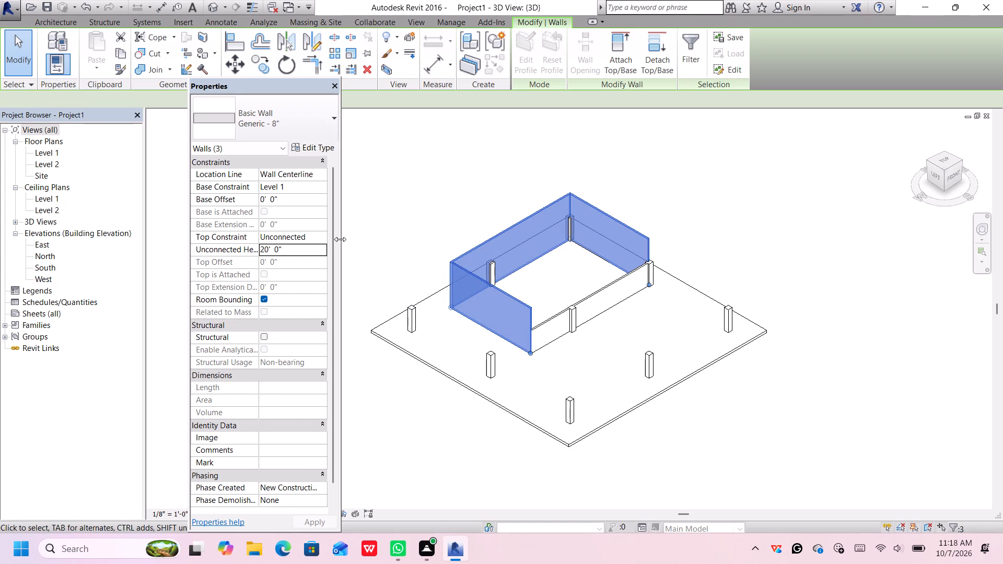
{"action": "left_click", "coordinate": [308, 244]}
{"action": "key", "text": "BackSpace"}
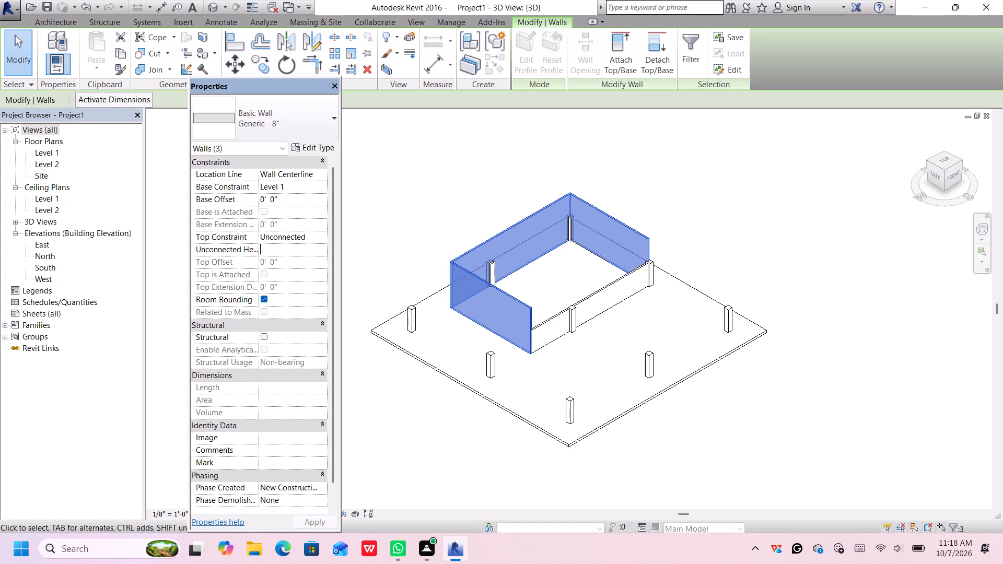
{"action": "type", "text": "10'"}
{"action": "key", "text": "Return"}
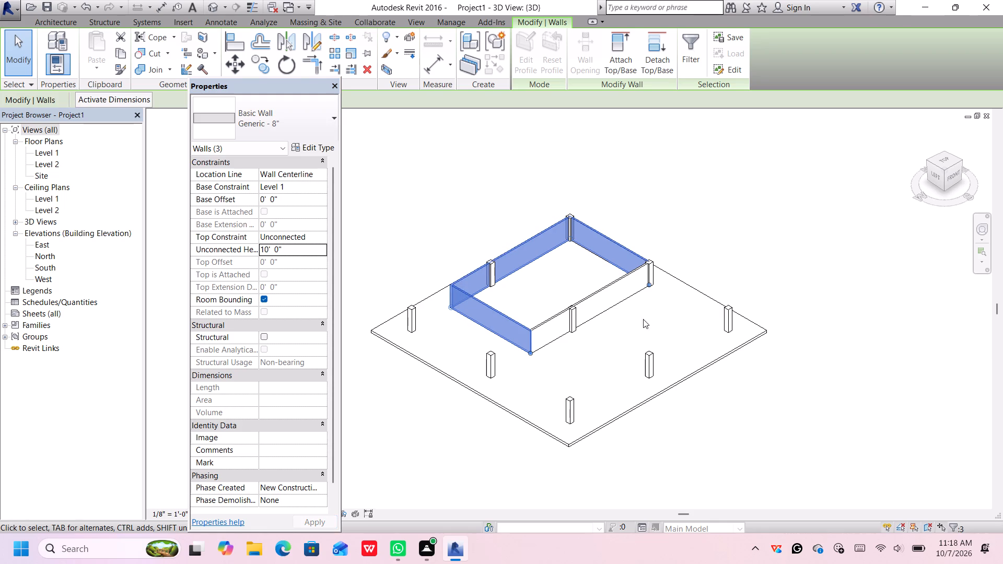
Set the south wall's distance from the north wall to 30'.
{"action": "middle_click_drag", "start_coordinate": [715, 258], "coordinate": [724, 286]}
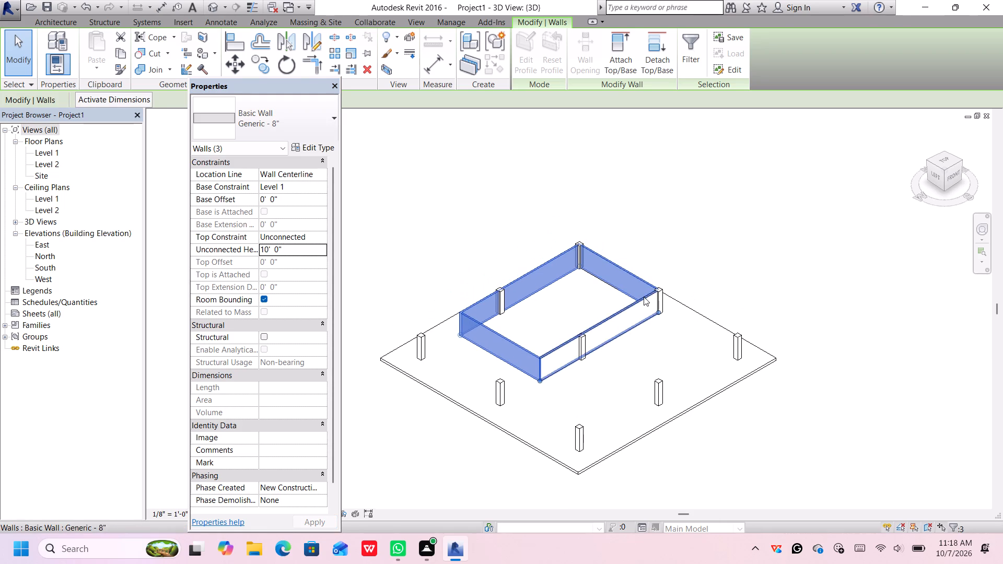
{"action": "scroll", "coordinate": [644, 297], "scroll_direction": "up", "scroll_amount": 2}
{"action": "left_click", "coordinate": [619, 322]}
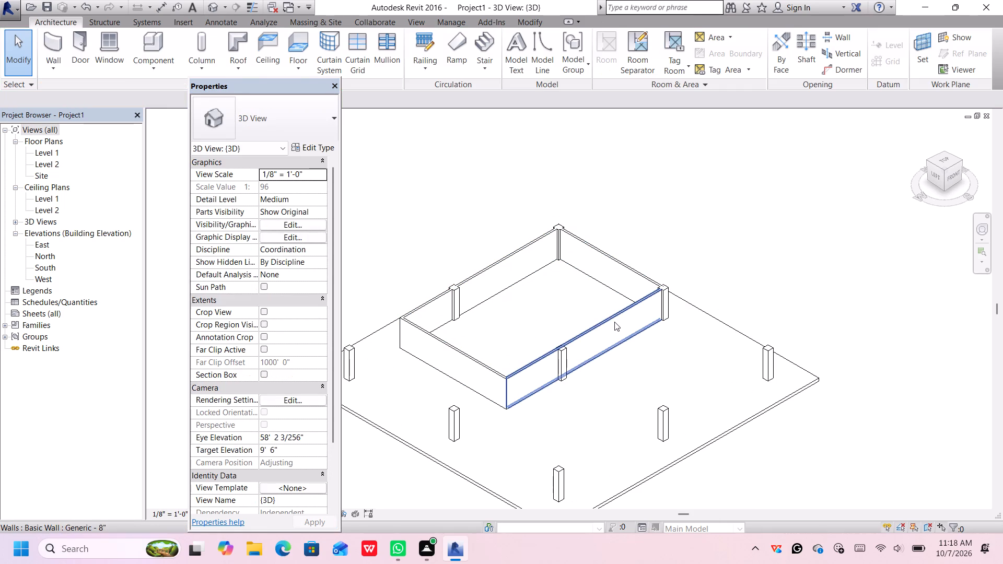
{"action": "left_click", "coordinate": [613, 321]}
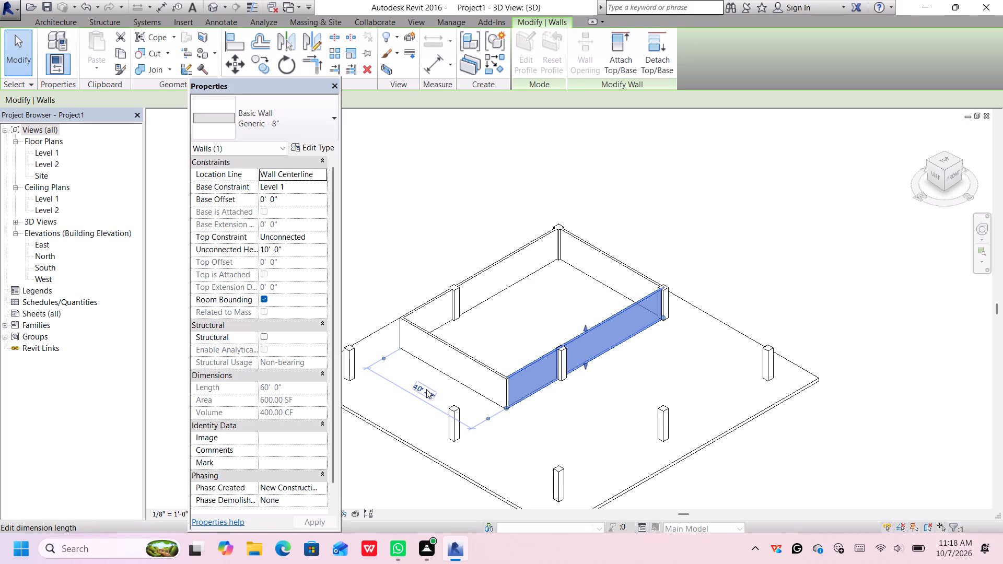
{"action": "left_click", "coordinate": [429, 391]}
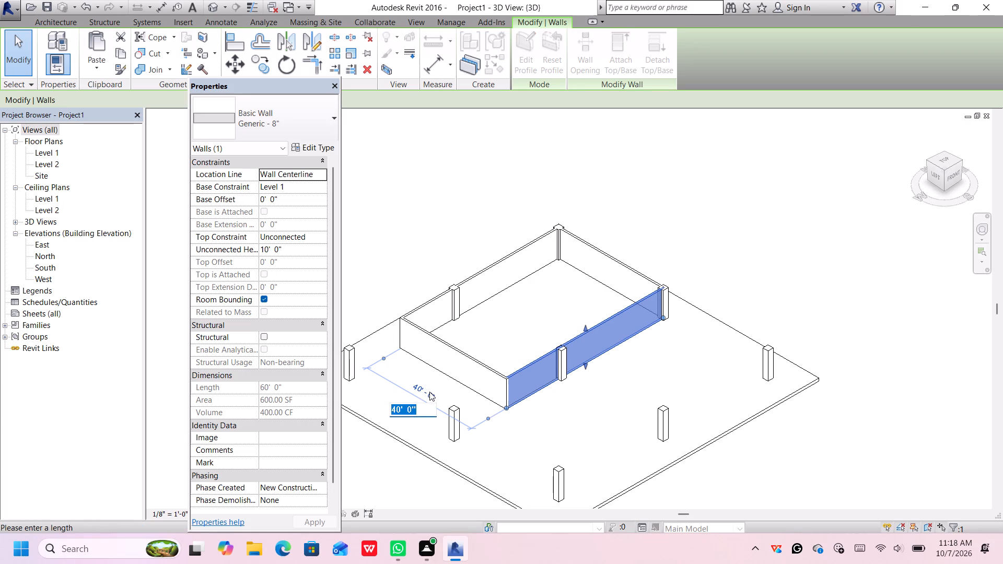
{"action": "scroll", "coordinate": [429, 392], "scroll_direction": "down", "scroll_amount": 1}
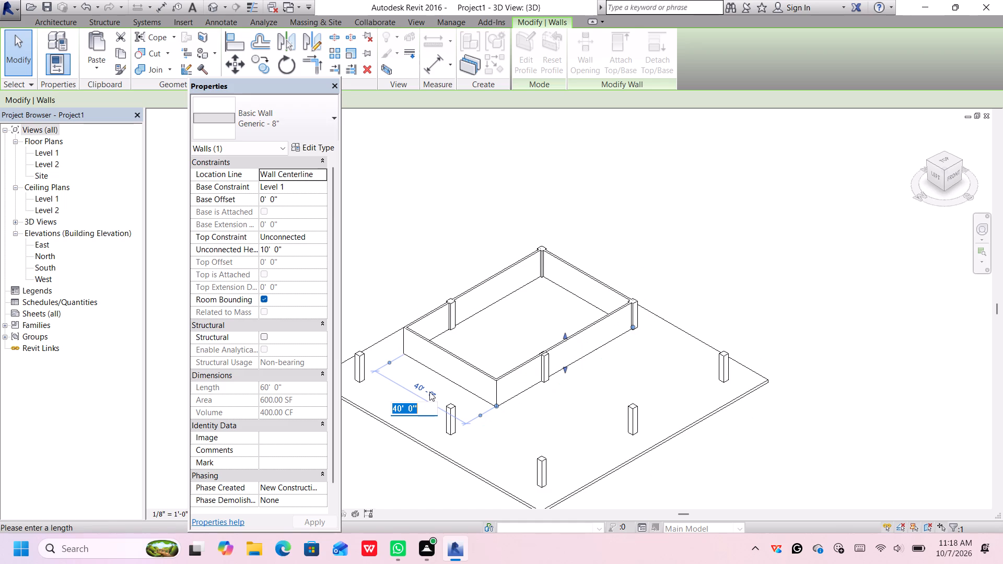
{"action": "middle_click_drag", "start_coordinate": [430, 392], "coordinate": [442, 351]}
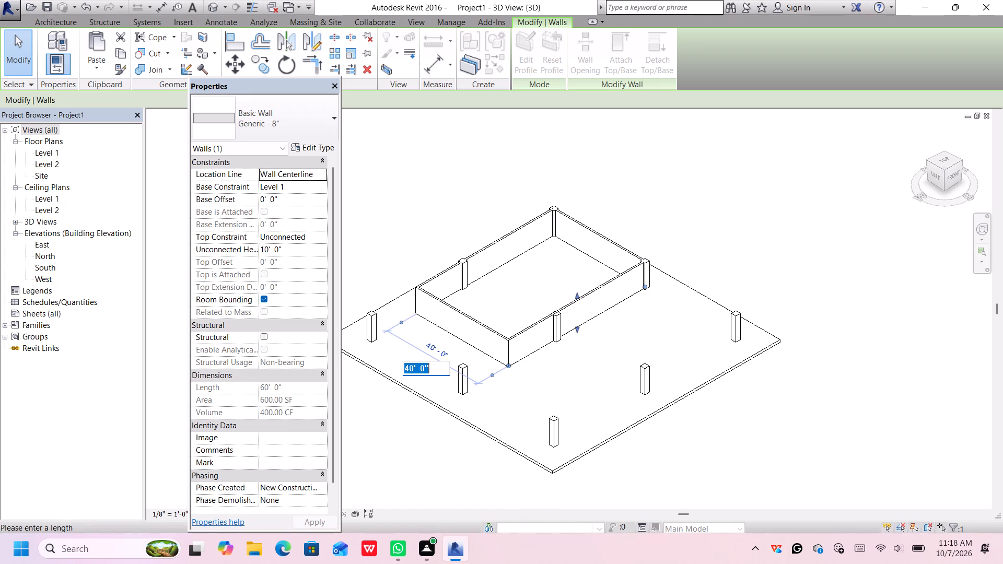
{"action": "key", "text": "BackSpace"}
{"action": "key", "text": "3"}
{"action": "key", "text": "0"}
{"action": "key", "text": "apostrophe"}
{"action": "key", "text": "Return"}
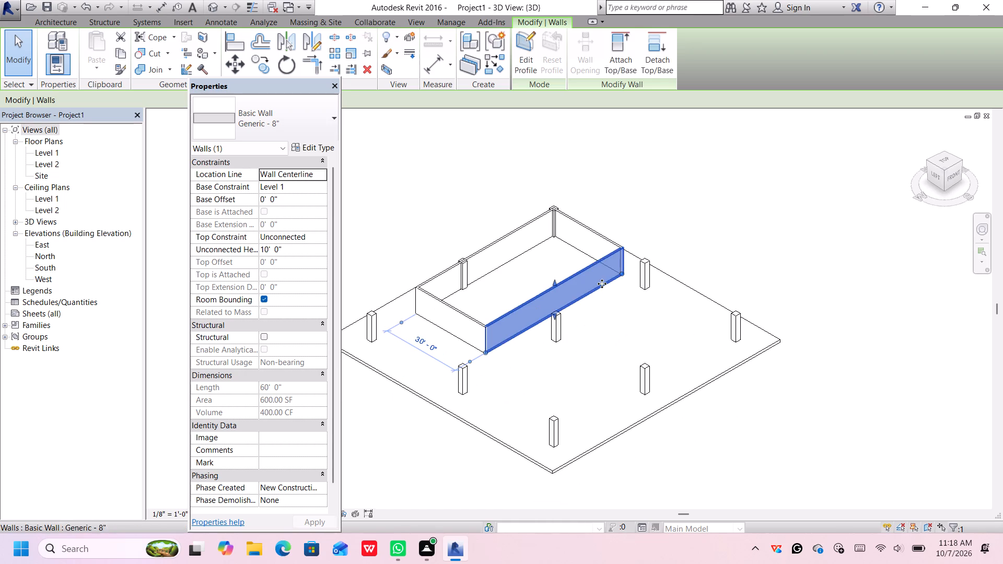
Set the east wall's distance from the west wall to 40'.
{"action": "left_click", "coordinate": [606, 242]}
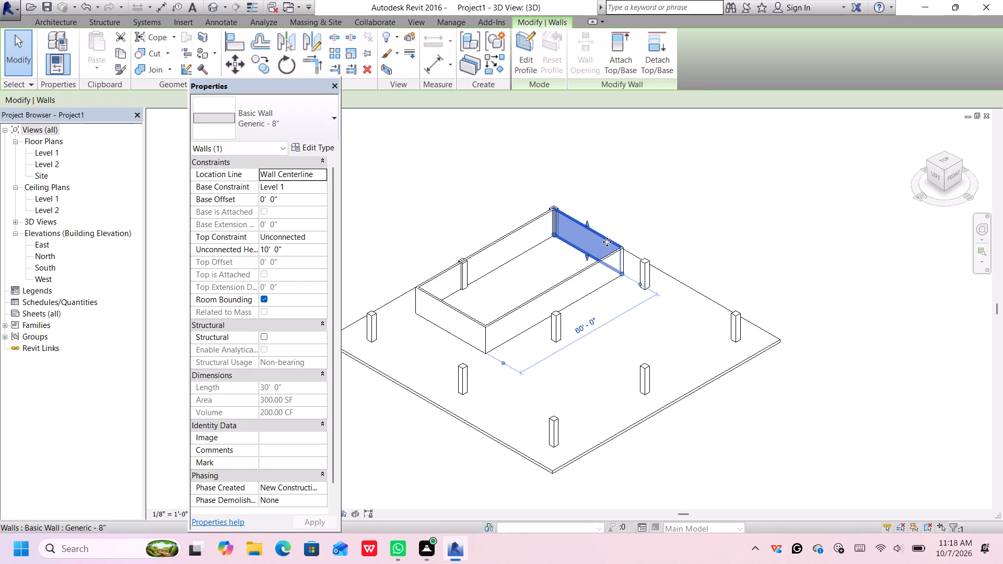
{"action": "type", "text": "40'"}
{"action": "key", "text": "Return"}
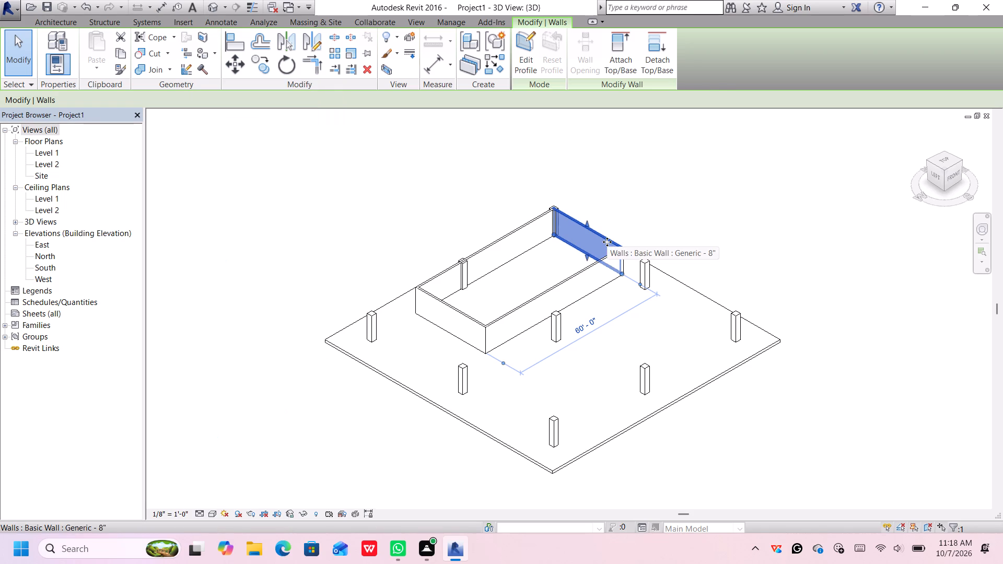
{"action": "left_click", "coordinate": [587, 328]}
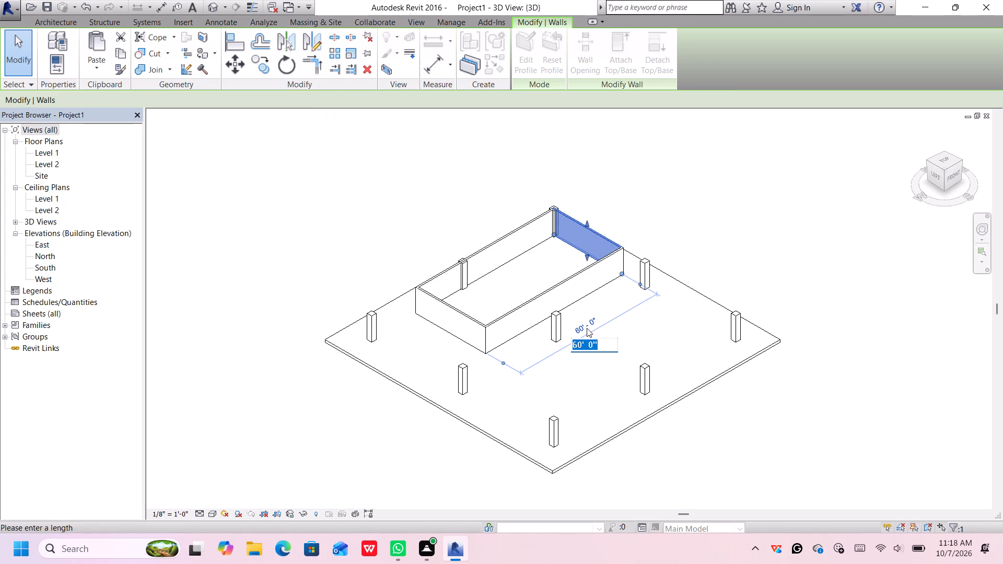
{"action": "type", "text": "40'"}
{"action": "key", "text": "Return"}
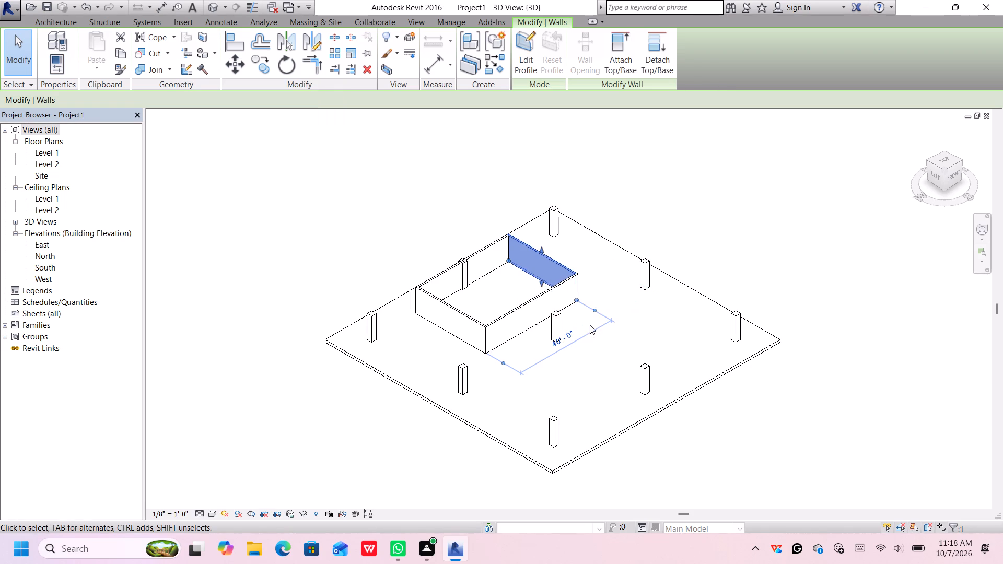
Select all four walls, nudge them east until the east wall lines up with the eastern columns, and deselect them.
{"action": "left_click", "coordinate": [483, 329], "text": "ctrl"}
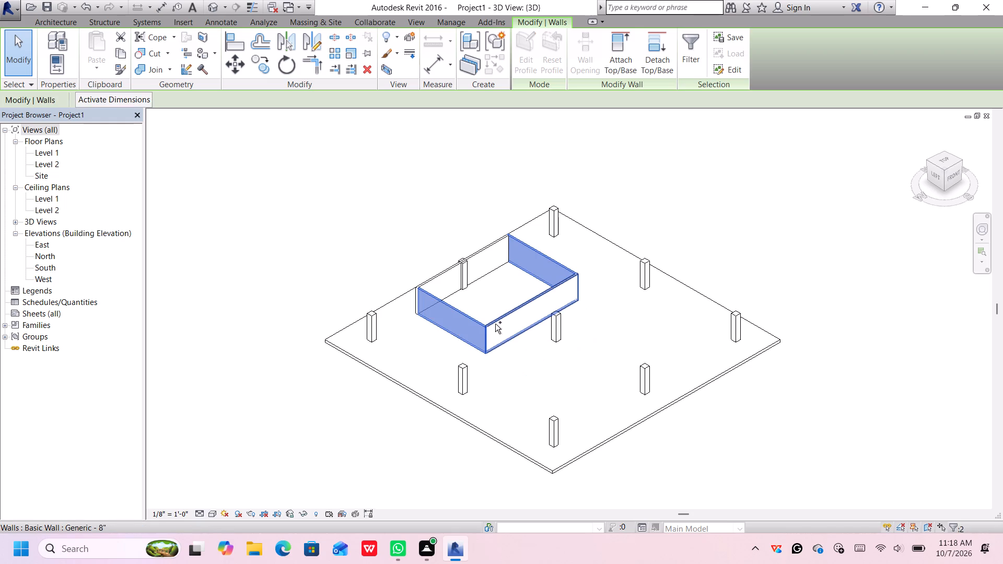
{"action": "left_click", "coordinate": [495, 324], "text": "ctrl"}
{"action": "left_click", "coordinate": [449, 271], "text": "ctrl"}
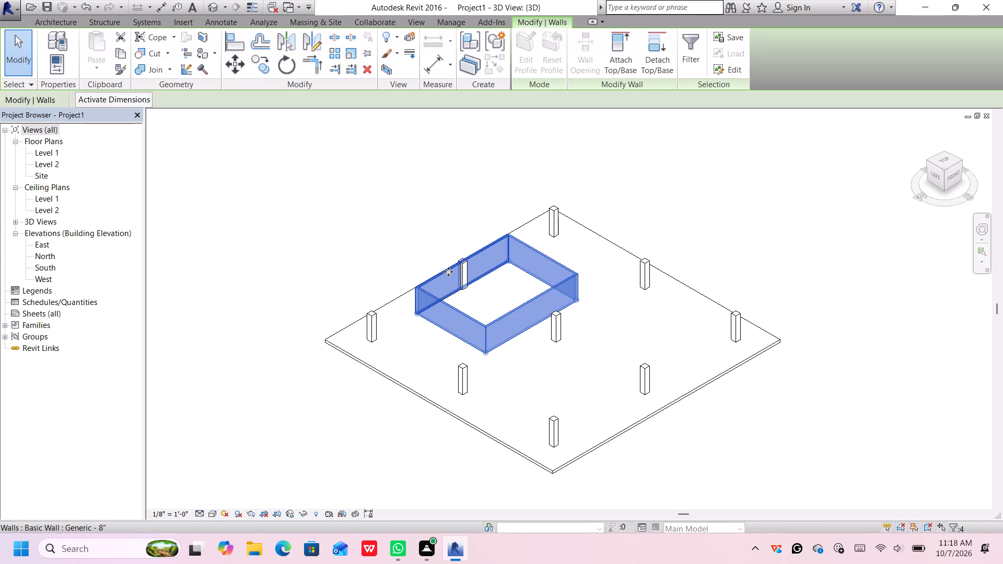
{"action": "key", "text": "Right"}
{"action": "key", "text": "Right"}
{"action": "key", "text": "Right"}
{"action": "key", "text": "Right"}
{"action": "key", "text": "Right"}
{"action": "key", "text": "Right"}
{"action": "key", "text": "Right"}
{"action": "key", "text": "Right"}
{"action": "key", "text": "Right"}
{"action": "key", "text": "Right"}
{"action": "key", "text": "Right"}
{"action": "key", "text": "Right"}
{"action": "key", "text": "Right"}
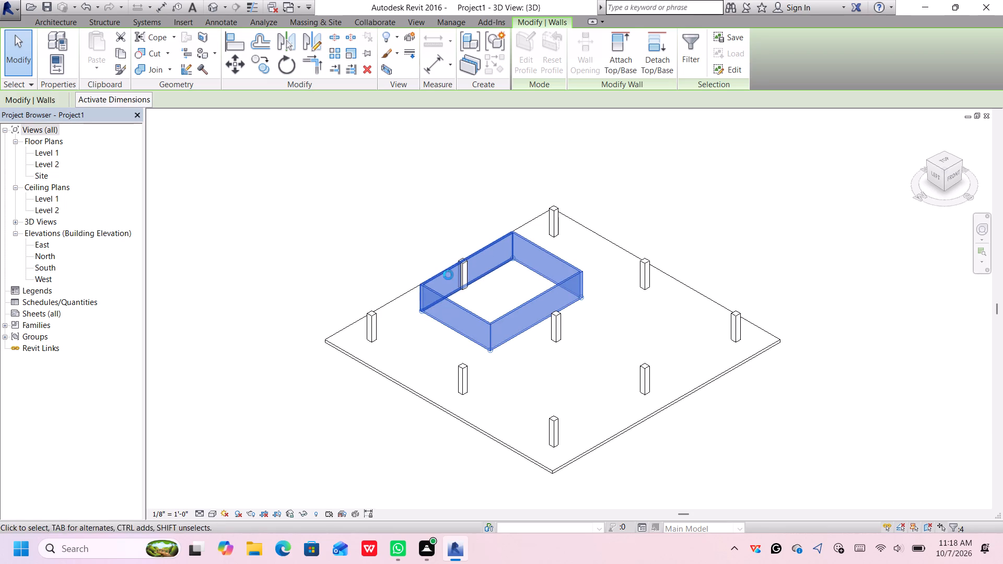
{"action": "key", "text": "Right"}
{"action": "key", "text": "Right"}
{"action": "key", "text": "Right"}
{"action": "key", "text": "Right"}
{"action": "key", "text": "Right"}
{"action": "key", "text": "Right"}
{"action": "key", "text": "Right"}
{"action": "key", "text": "Right"}
{"action": "key", "text": "Right"}
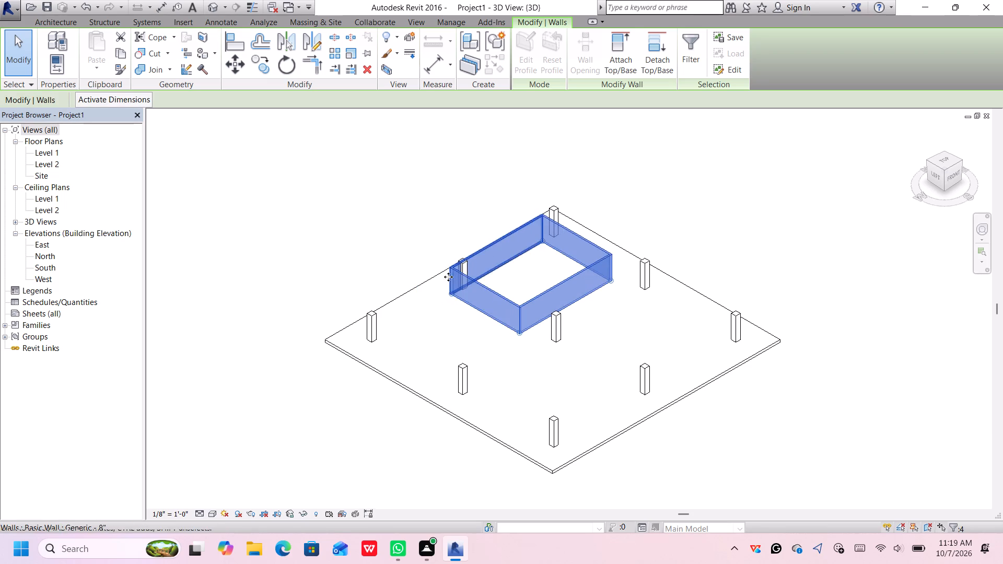
{"action": "key", "text": "Right"}
{"action": "key", "text": "Right"}
{"action": "key", "text": "Right"}
{"action": "key", "text": "Right"}
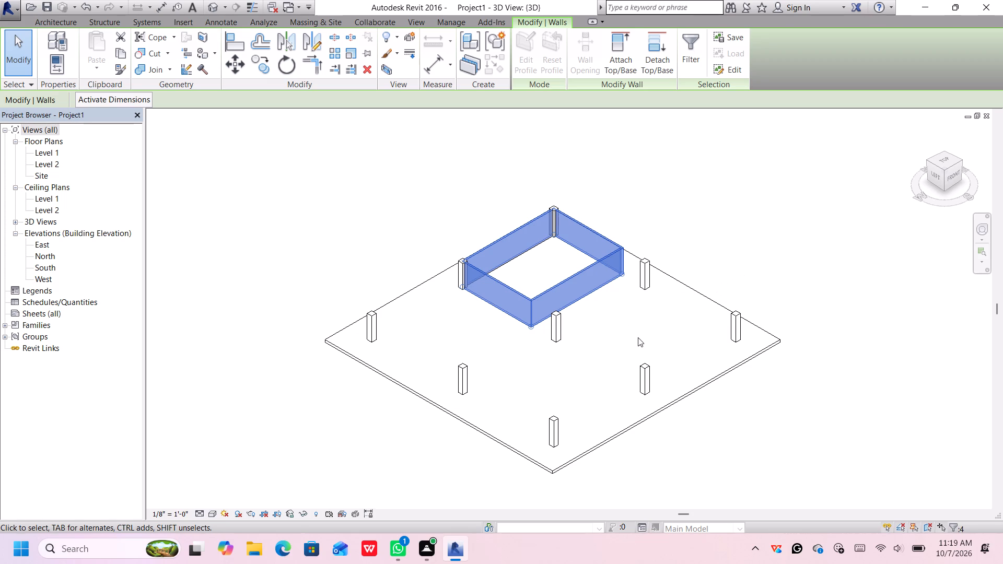
{"action": "left_click", "coordinate": [694, 227]}
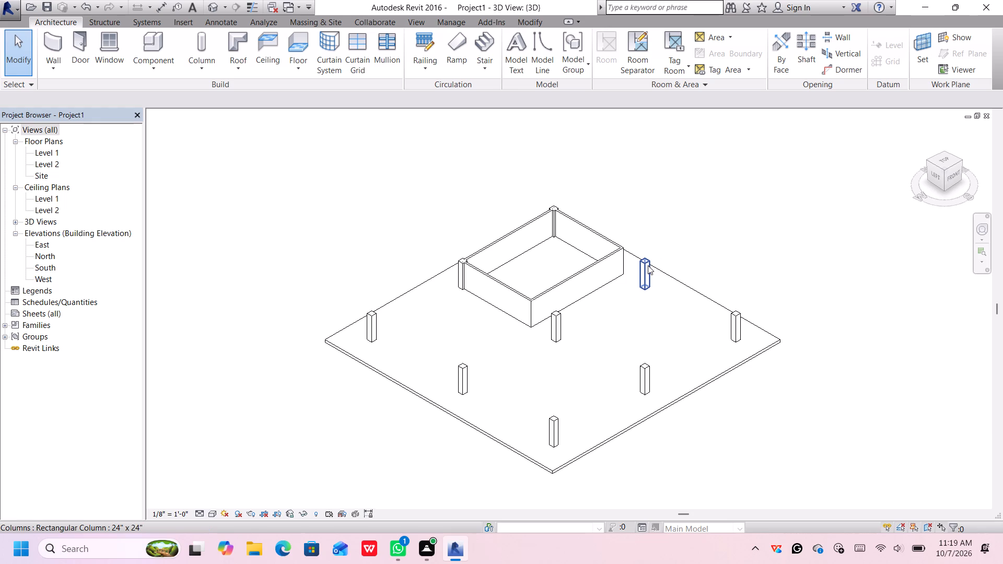
Move the middle column of the east row to the enclosure's southeast corner by setting its distance from the south wall to 0'.
{"action": "left_click", "coordinate": [648, 266]}
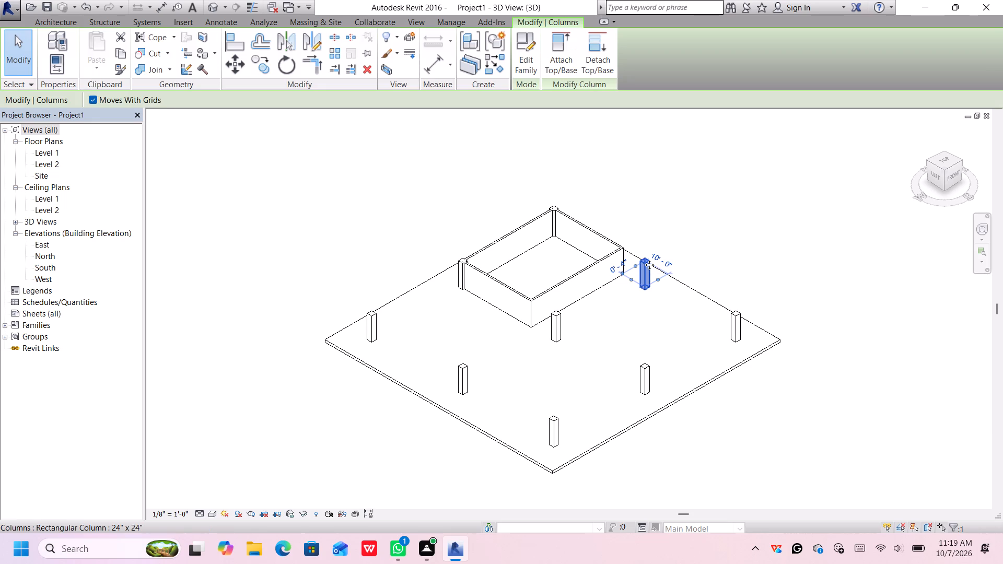
{"action": "scroll", "coordinate": [632, 265], "scroll_direction": "up", "scroll_amount": 1}
{"action": "scroll", "coordinate": [632, 265], "scroll_direction": "down", "scroll_amount": 1}
{"action": "scroll", "coordinate": [632, 265], "scroll_direction": "up", "scroll_amount": 12}
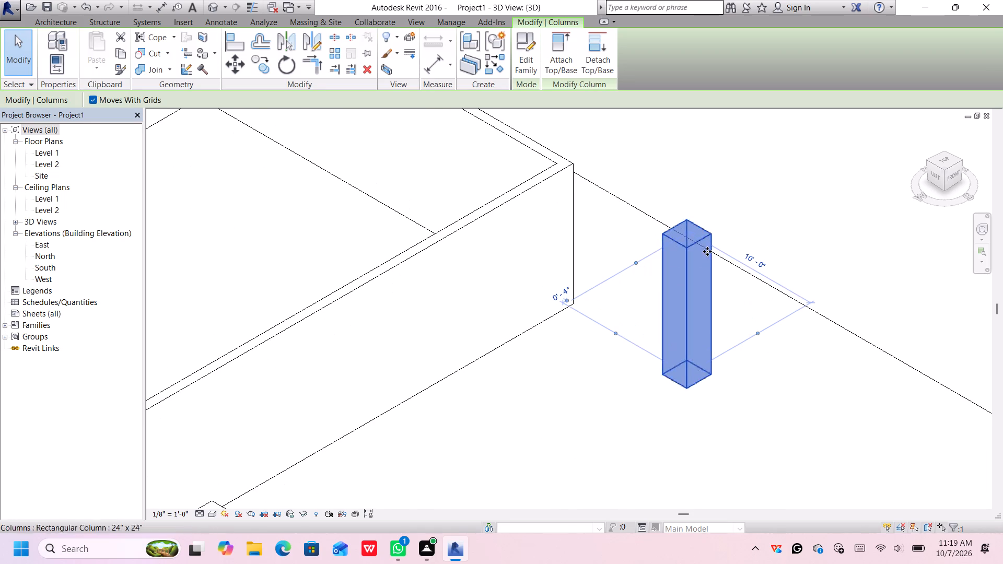
{"action": "left_click", "coordinate": [749, 256]}
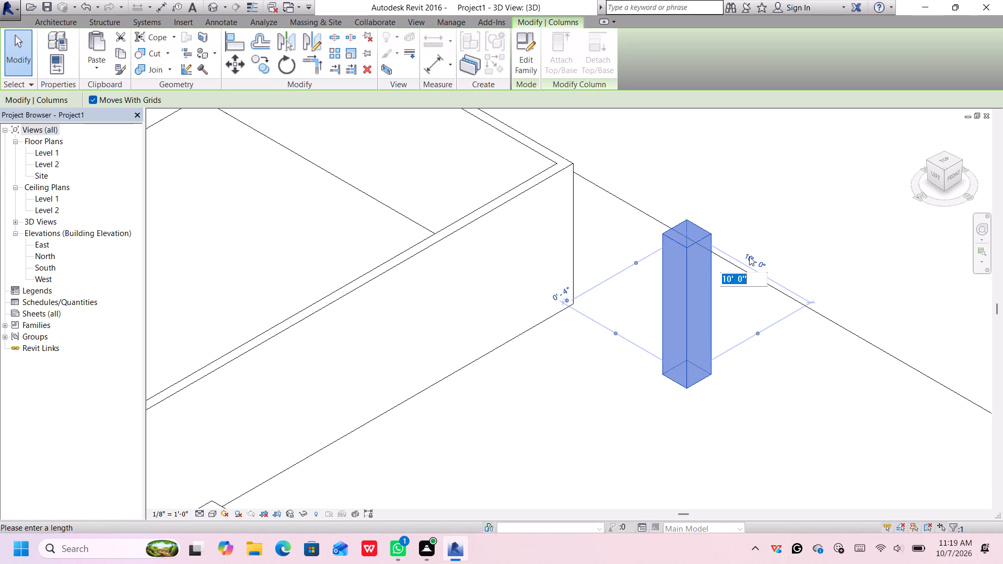
{"action": "key", "text": "BackSpace"}
{"action": "key", "text": "0"}
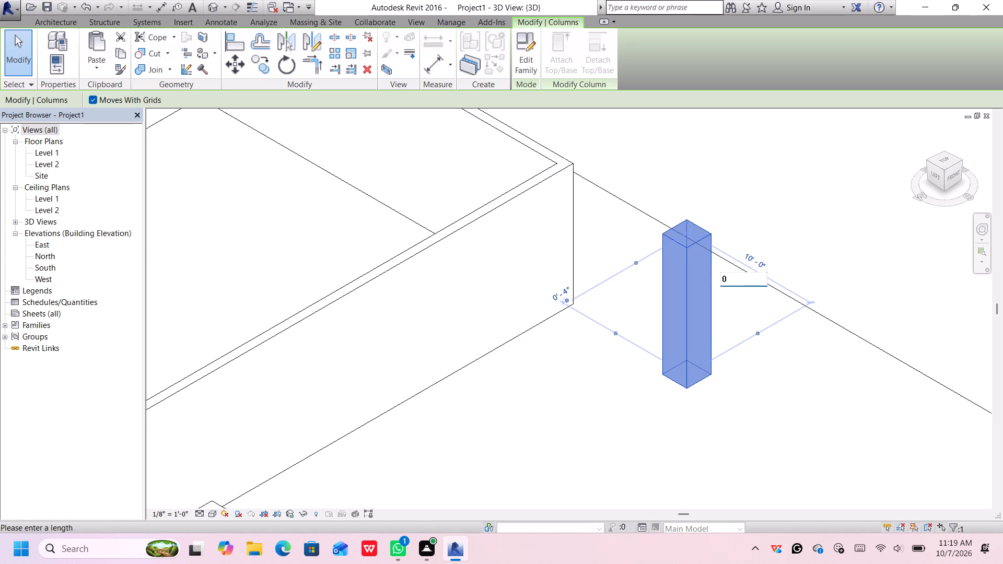
{"action": "key", "text": "apostrophe"}
{"action": "key", "text": "Return"}
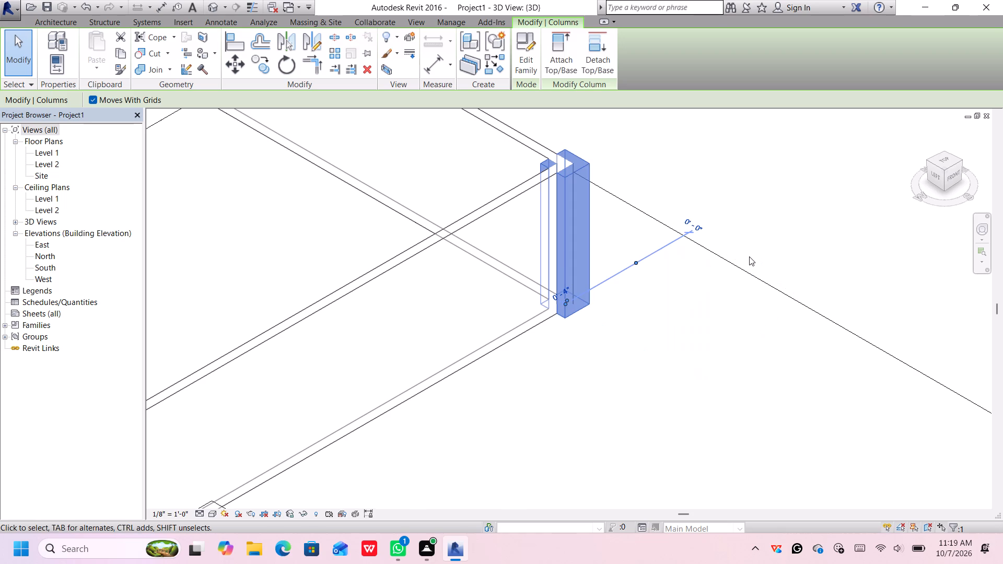
Move the grid's centre column onto the enclosure's south wall line by setting its distance from that wall to 0'.
{"action": "scroll", "coordinate": [749, 256], "scroll_direction": "down", "scroll_amount": 3}
{"action": "scroll", "coordinate": [752, 256], "scroll_direction": "up", "scroll_amount": 2}
{"action": "scroll", "coordinate": [760, 255], "scroll_direction": "down", "scroll_amount": 5}
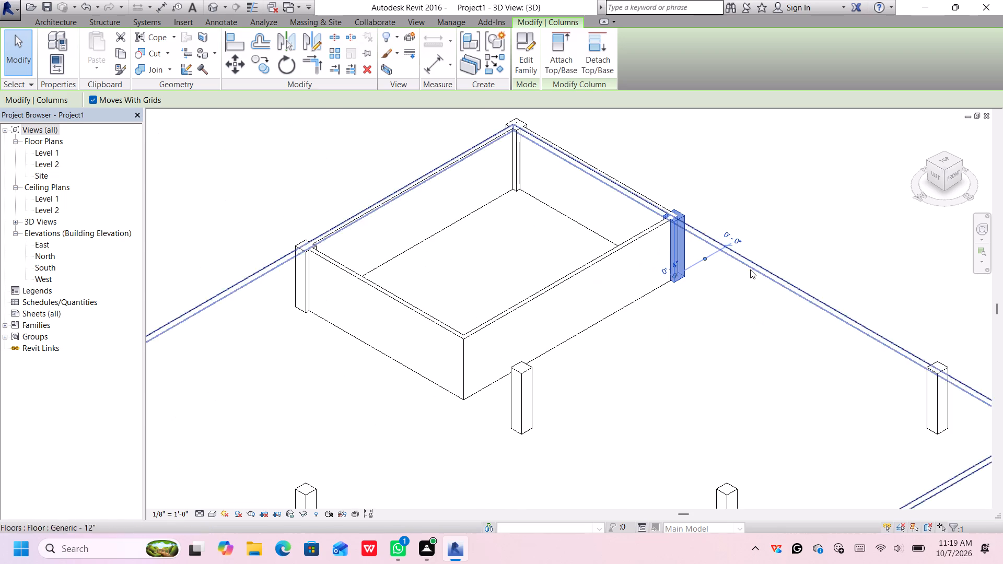
{"action": "middle_click_drag", "start_coordinate": [587, 399], "coordinate": [647, 331]}
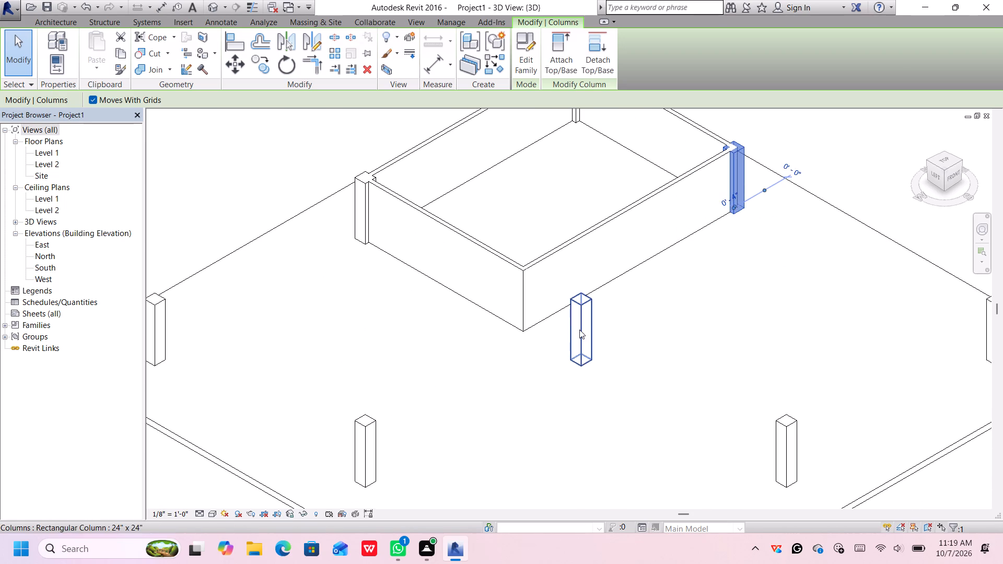
{"action": "left_click", "coordinate": [580, 330]}
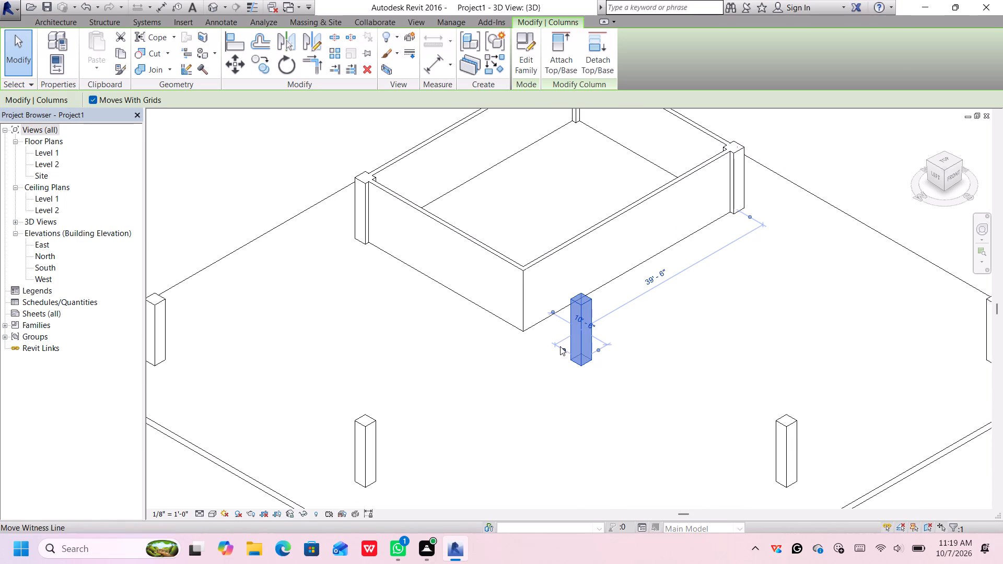
{"action": "scroll", "coordinate": [557, 350], "scroll_direction": "up", "scroll_amount": 6}
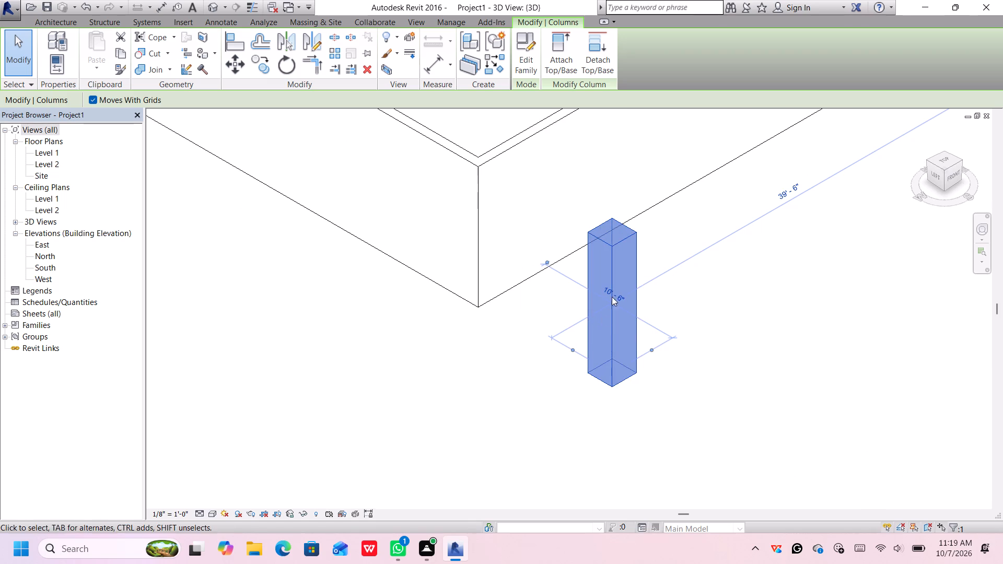
{"action": "left_click", "coordinate": [617, 291]}
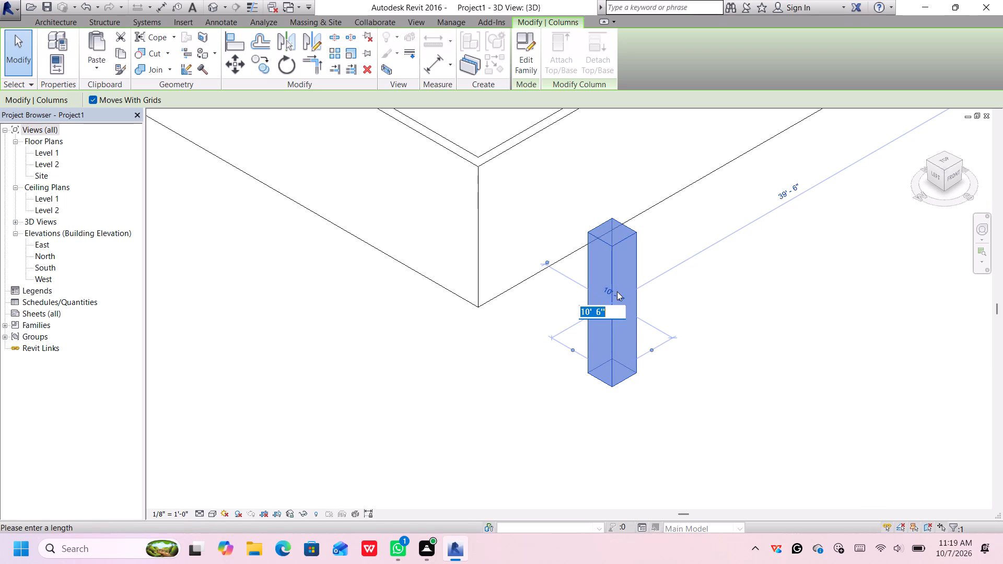
{"action": "key", "text": "BackSpace"}
{"action": "type", "text": "10'"}
{"action": "key", "text": "Return"}
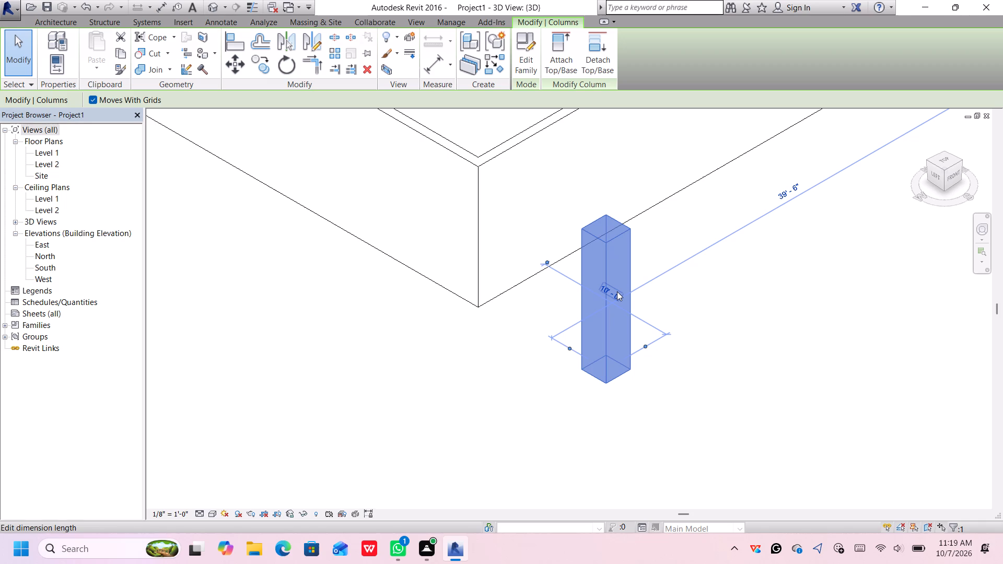
{"action": "key", "text": "0"}
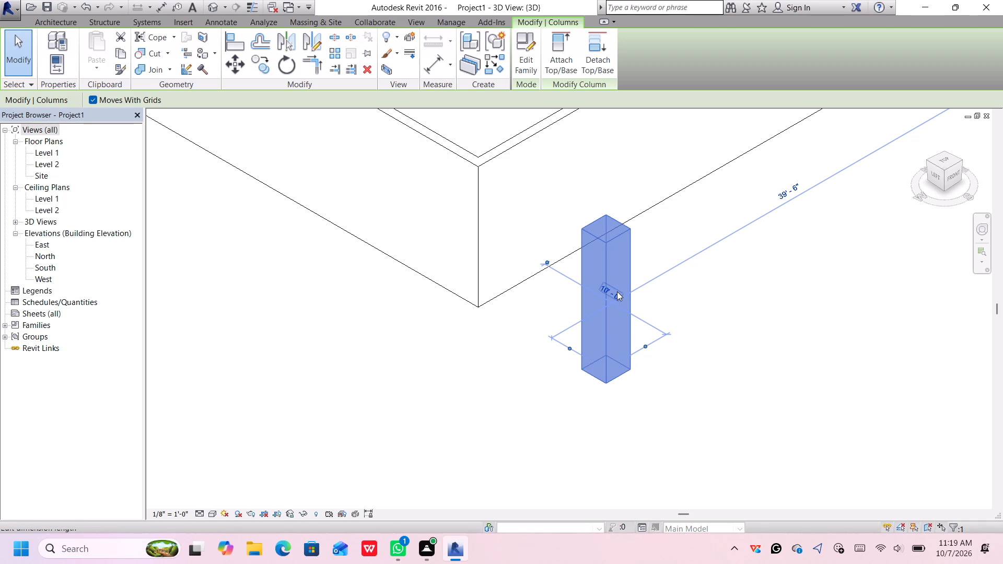
{"action": "left_click", "coordinate": [617, 291]}
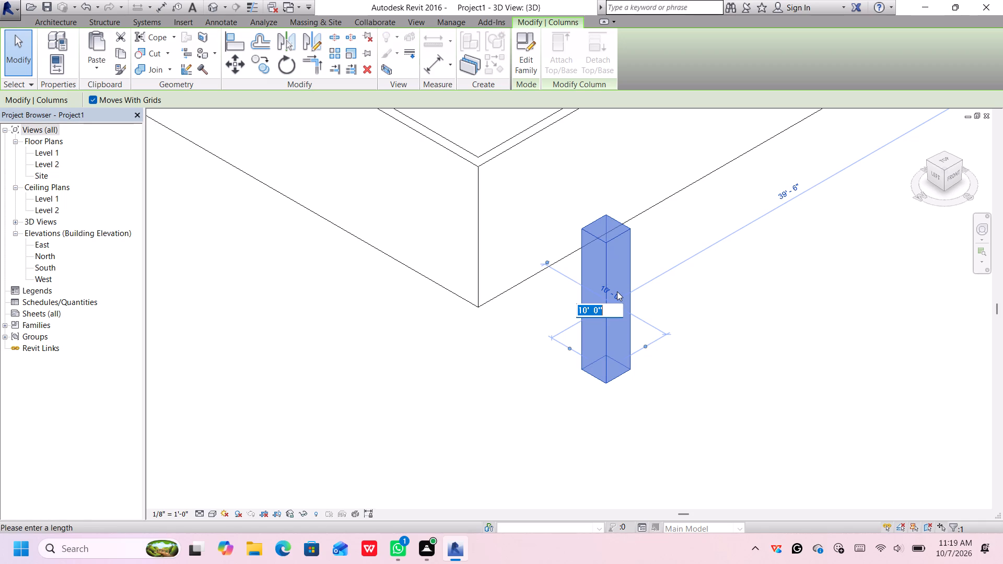
{"action": "key", "text": "BackSpace"}
{"action": "type", "text": "0'"}
{"action": "key", "text": "Return"}
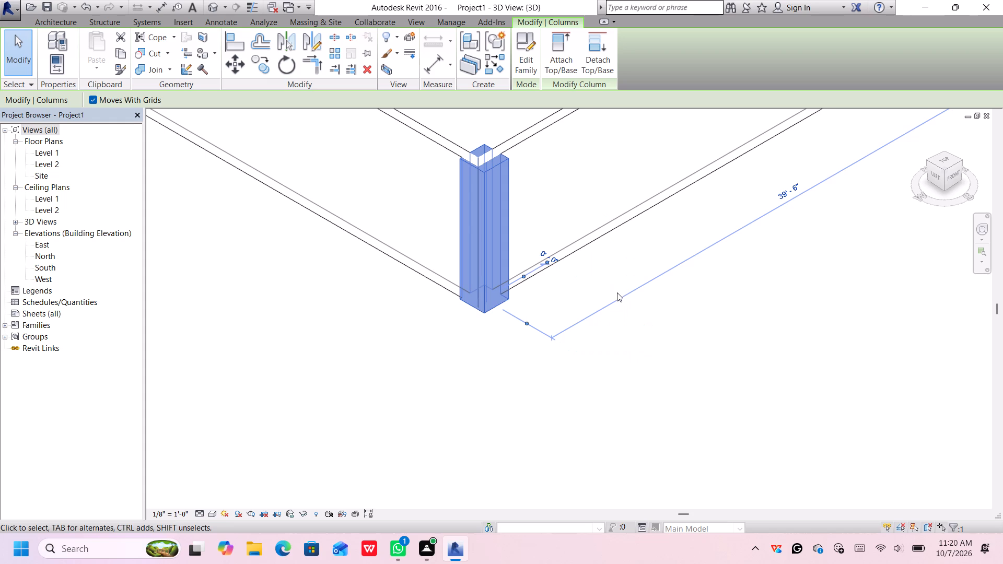
Nudge the enclosure's southwest corner column west until it is 40' from the east side, then deselect it.
{"action": "scroll", "coordinate": [519, 238], "scroll_direction": "up", "scroll_amount": 1}
{"action": "scroll", "coordinate": [519, 238], "scroll_direction": "down", "scroll_amount": 2}
{"action": "scroll", "coordinate": [520, 238], "scroll_direction": "up", "scroll_amount": 1}
{"action": "scroll", "coordinate": [521, 237], "scroll_direction": "down", "scroll_amount": 2}
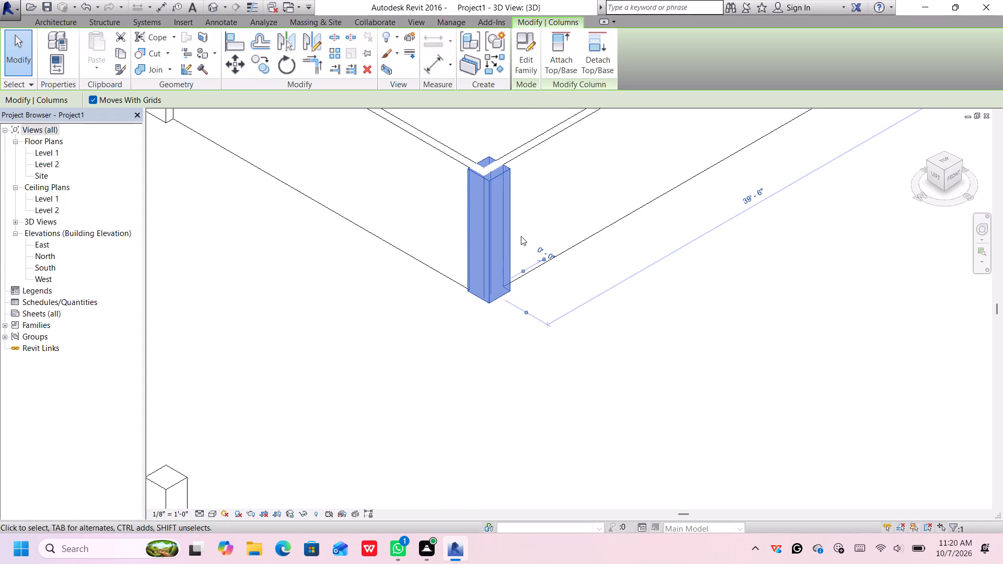
{"action": "scroll", "coordinate": [522, 236], "scroll_direction": "down", "scroll_amount": 7}
{"action": "middle_click_drag", "start_coordinate": [782, 193], "coordinate": [778, 172]}
{"action": "scroll", "coordinate": [495, 195], "scroll_direction": "up", "scroll_amount": 2}
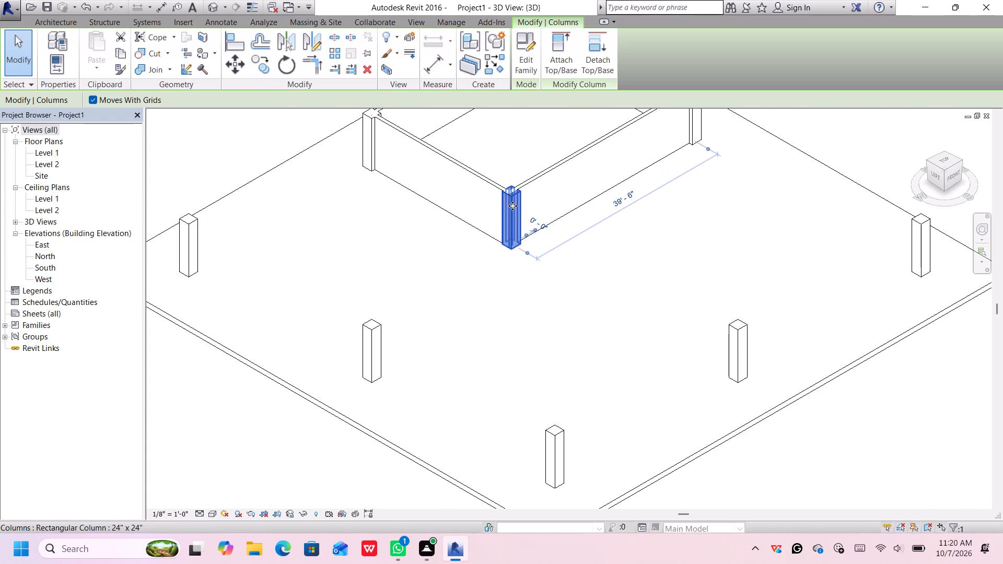
{"action": "key", "text": "Down"}
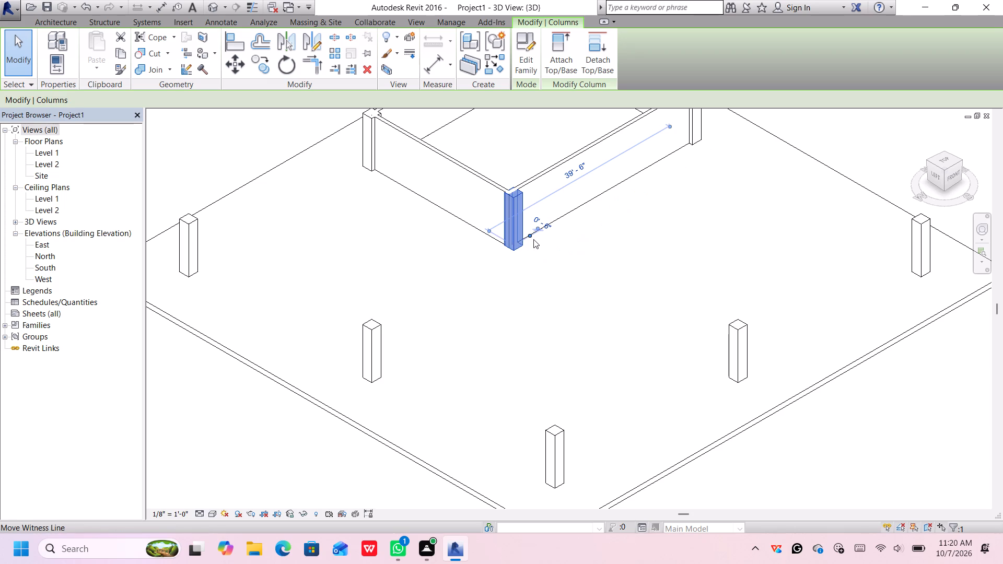
{"action": "key", "text": "Up"}
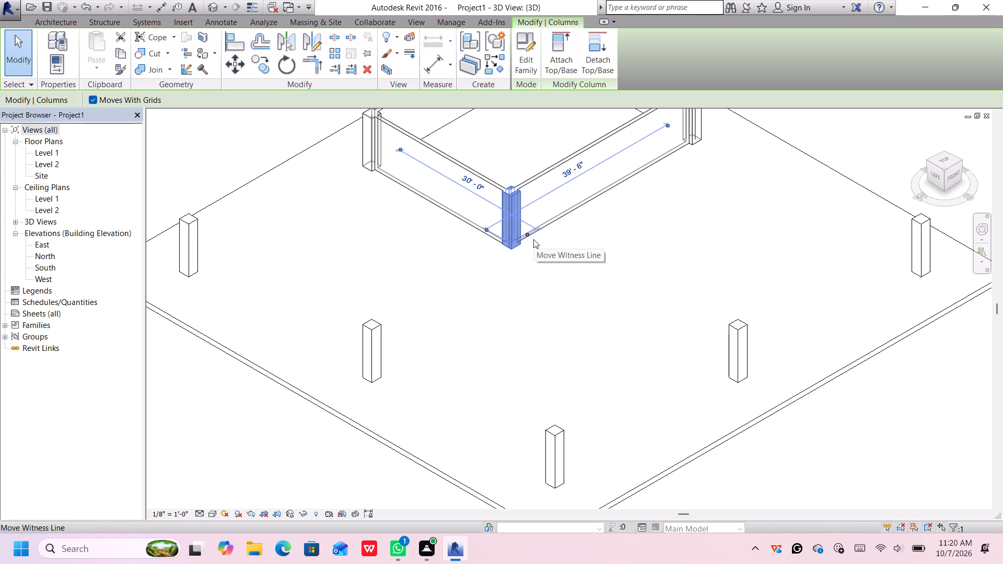
{"action": "key", "text": "Right"}
{"action": "key", "text": "Left"}
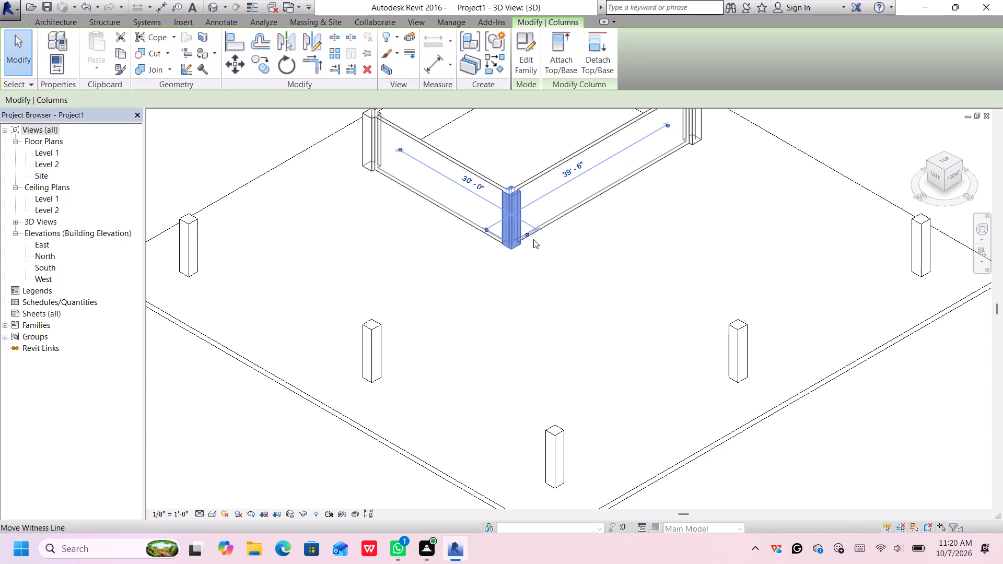
{"action": "key", "text": "Left"}
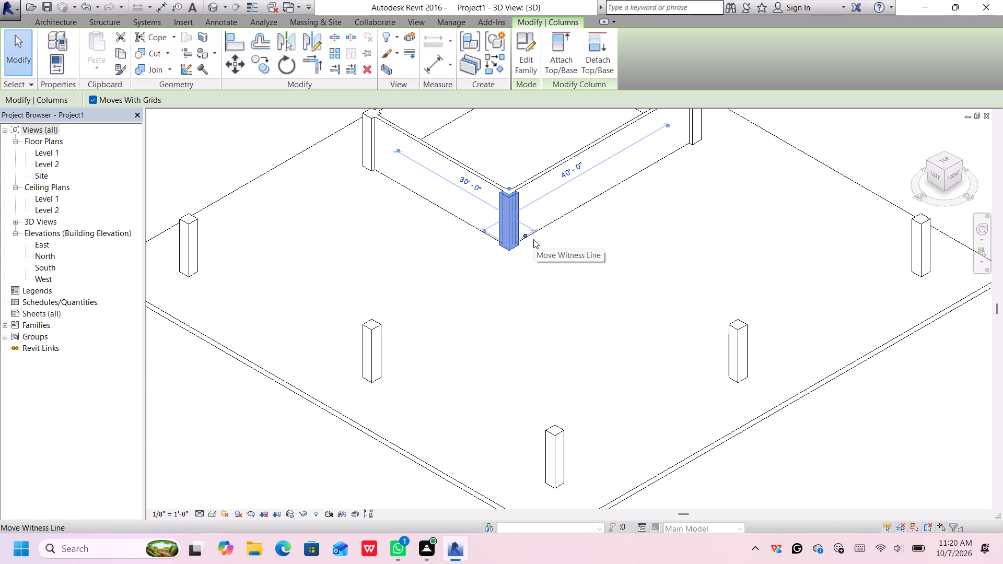
{"action": "scroll", "coordinate": [560, 187], "scroll_direction": "down", "scroll_amount": 5}
{"action": "scroll", "coordinate": [652, 194], "scroll_direction": "up", "scroll_amount": 1}
{"action": "left_click", "coordinate": [717, 148]}
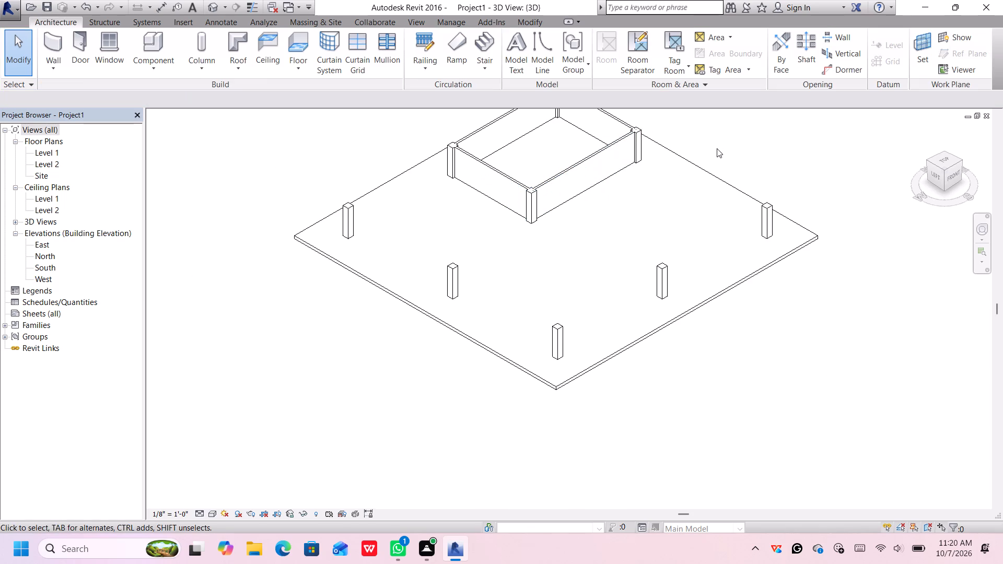
Examine how the four corner columns meet the enclosure's walls.
{"action": "middle_click_drag", "start_coordinate": [559, 154], "coordinate": [572, 234]}
{"action": "scroll", "coordinate": [575, 219], "scroll_direction": "down", "scroll_amount": 1}
{"action": "middle_click_drag", "start_coordinate": [575, 219], "coordinate": [574, 221]}
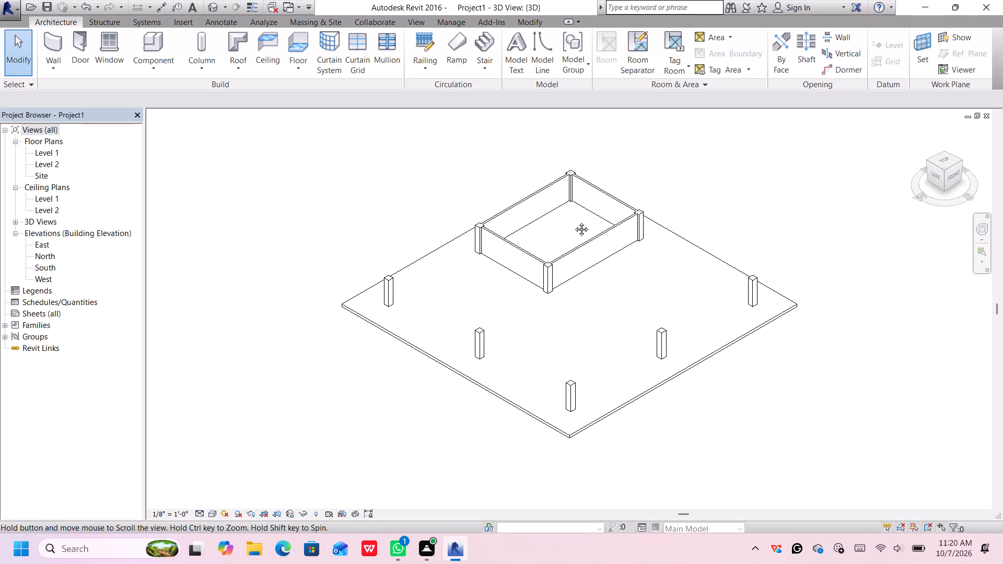
{"action": "middle_click_drag", "start_coordinate": [574, 221], "coordinate": [552, 280]}
{"action": "scroll", "coordinate": [445, 274], "scroll_direction": "down", "scroll_amount": 1}
{"action": "scroll", "coordinate": [451, 289], "scroll_direction": "up", "scroll_amount": 9}
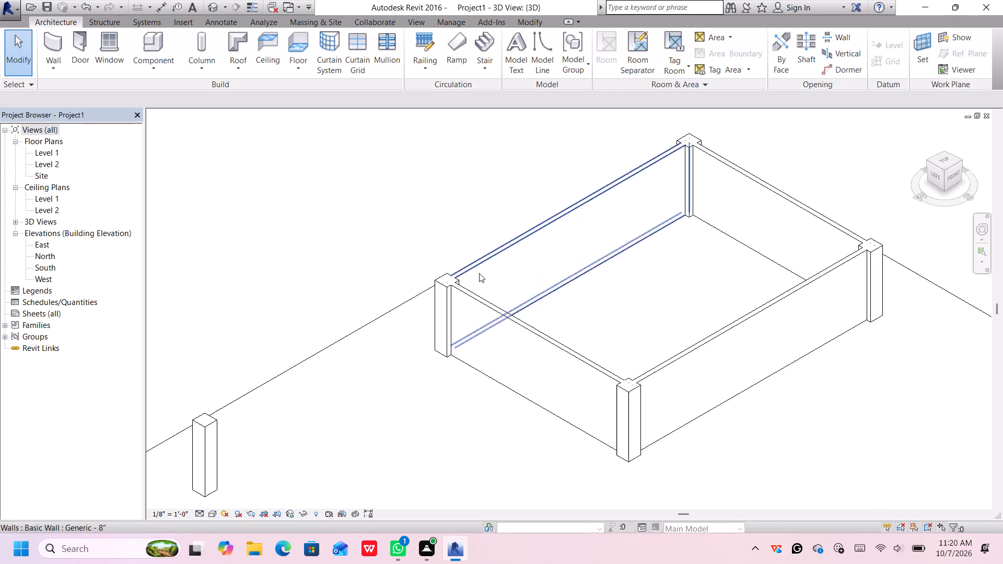
{"action": "scroll", "coordinate": [479, 273], "scroll_direction": "up", "scroll_amount": 1}
{"action": "scroll", "coordinate": [531, 268], "scroll_direction": "down", "scroll_amount": 1}
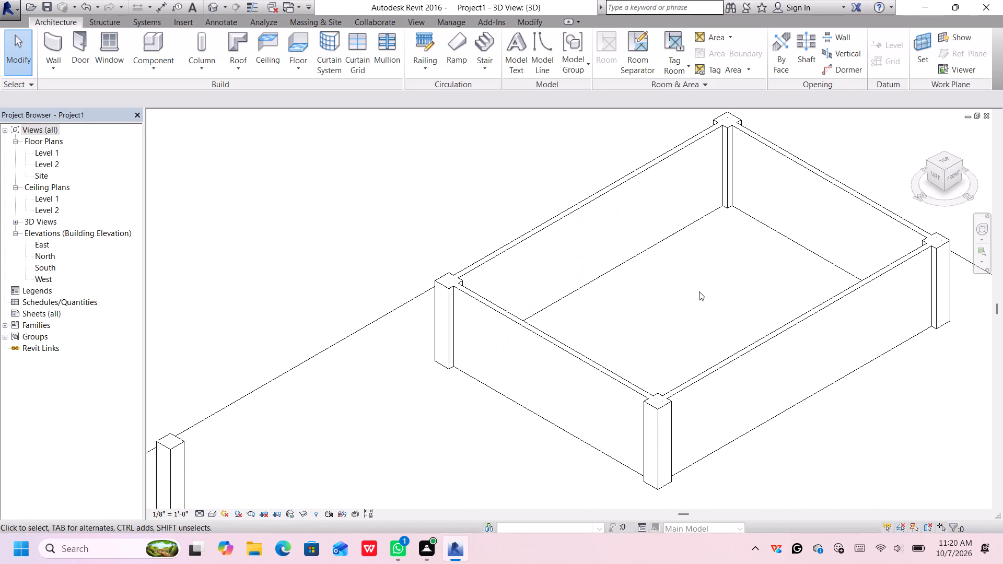
{"action": "middle_click_drag", "start_coordinate": [708, 282], "coordinate": [672, 310]}
{"action": "scroll", "coordinate": [672, 309], "scroll_direction": "down", "scroll_amount": 5}
Set the slab's northwest column's distance from the enclosure's northwest corner to 30'.
{"action": "middle_click_drag", "start_coordinate": [708, 428], "coordinate": [655, 228]}
{"action": "middle_click_drag", "start_coordinate": [655, 237], "coordinate": [648, 284]}
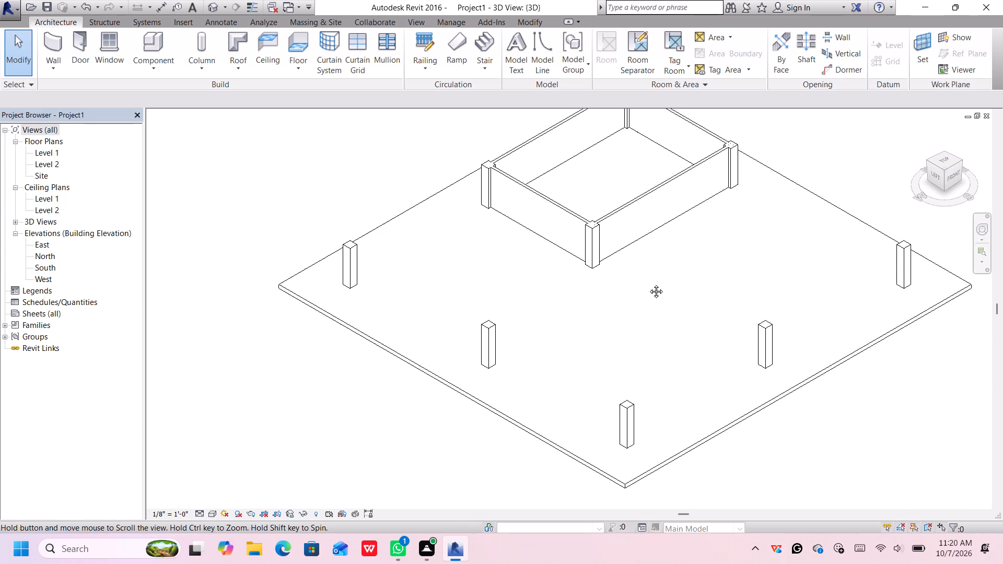
{"action": "middle_click_drag", "start_coordinate": [648, 284], "coordinate": [648, 289]}
{"action": "scroll", "coordinate": [648, 289], "scroll_direction": "up", "scroll_amount": 2}
{"action": "scroll", "coordinate": [649, 281], "scroll_direction": "down", "scroll_amount": 2}
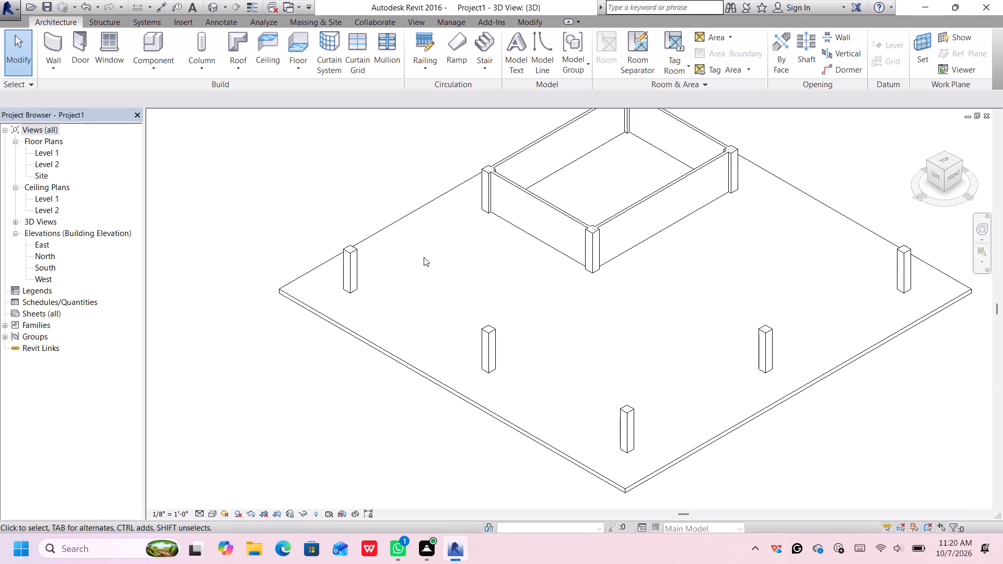
{"action": "left_click", "coordinate": [355, 268]}
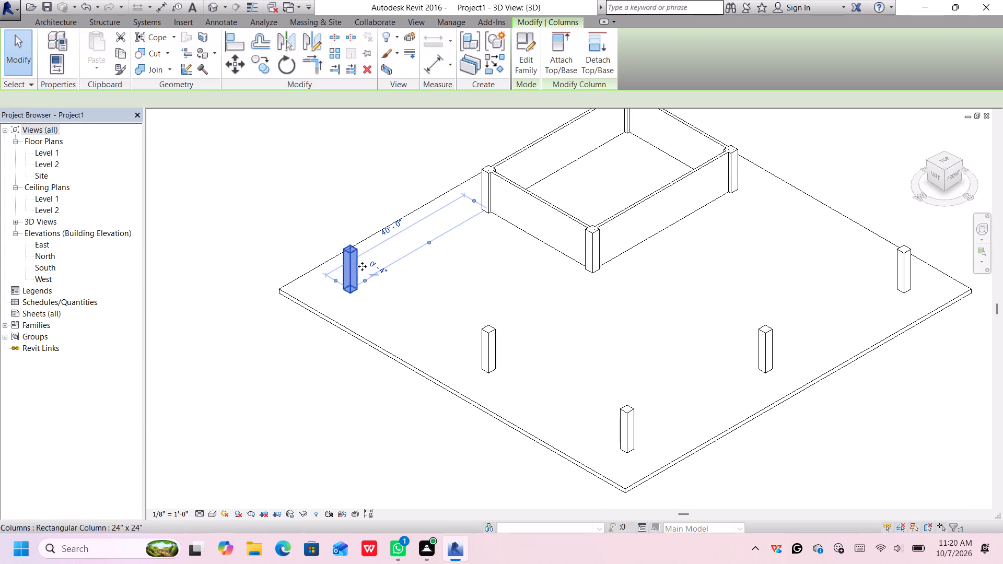
{"action": "left_click", "coordinate": [394, 230]}
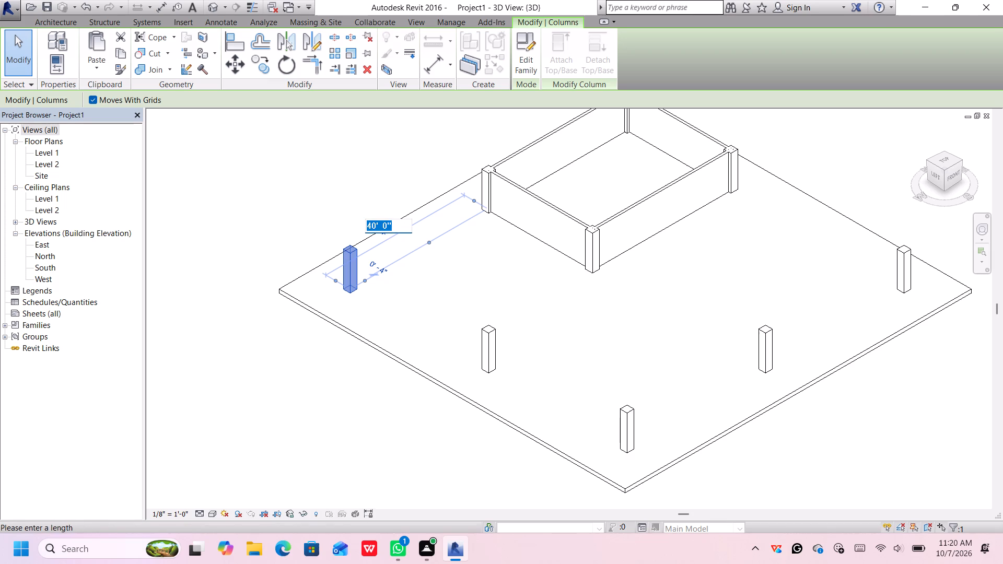
{"action": "key", "text": "BackSpace"}
{"action": "type", "text": "30'"}
{"action": "key", "text": "Return"}
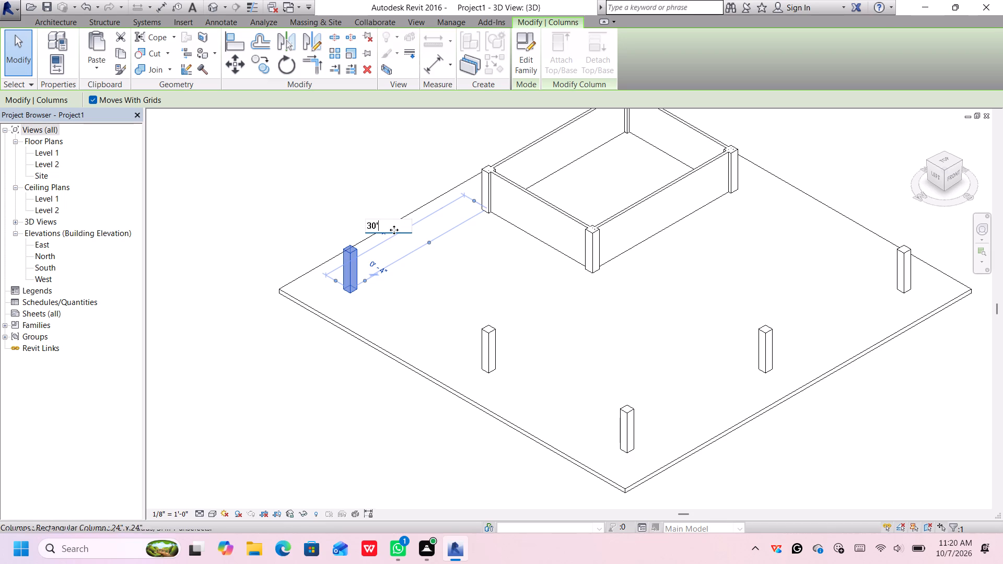
Set the middle column of the slab's west row to 30' from the enclosure's west side, re-referencing its dimension there.
{"action": "middle_click_drag", "start_coordinate": [586, 207], "coordinate": [533, 245]}
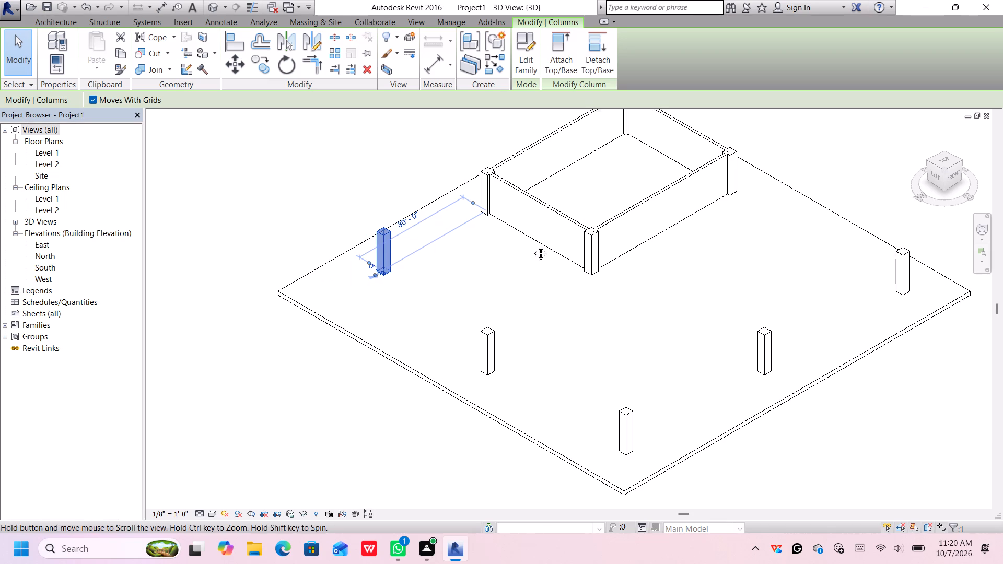
{"action": "middle_click_drag", "start_coordinate": [533, 245], "coordinate": [483, 271]}
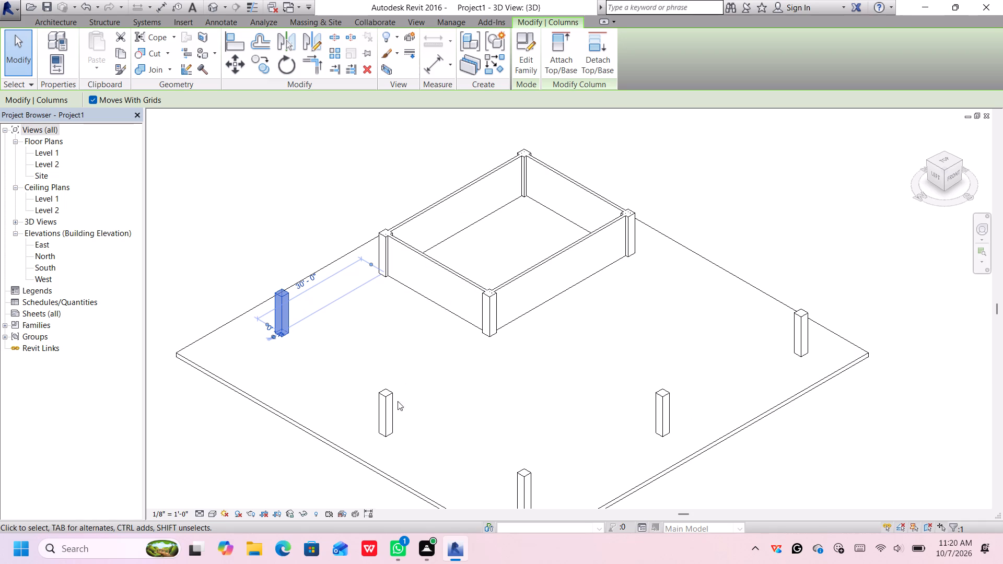
{"action": "left_click", "coordinate": [392, 419]}
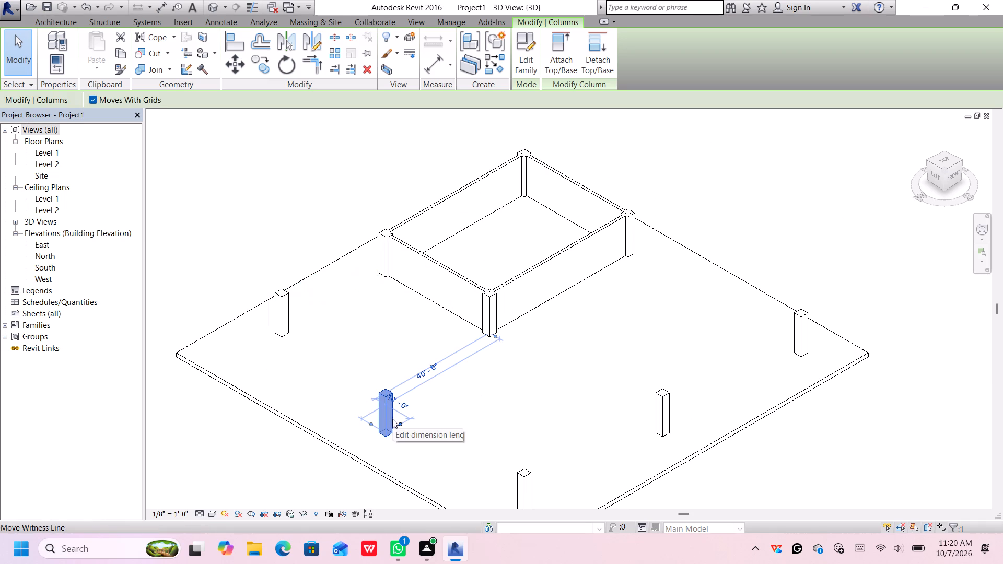
{"action": "left_click", "coordinate": [495, 335]}
{"action": "left_click", "coordinate": [496, 336]}
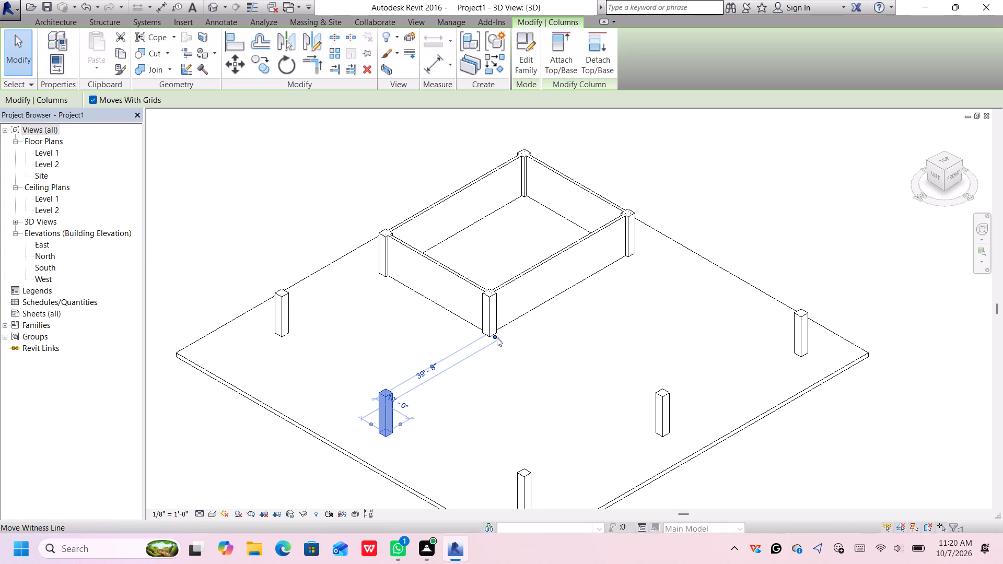
{"action": "left_click", "coordinate": [501, 344]}
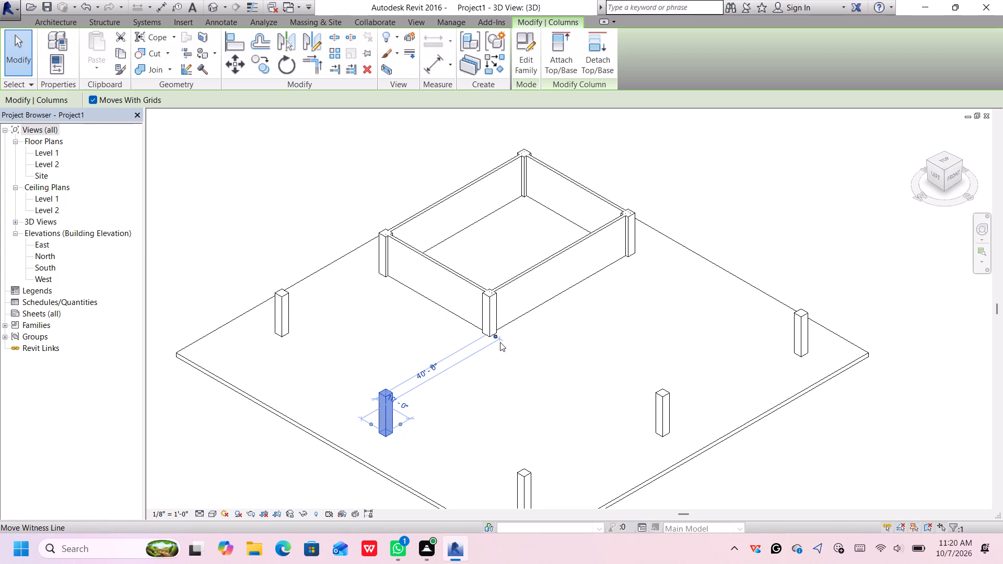
{"action": "left_click", "coordinate": [497, 338]}
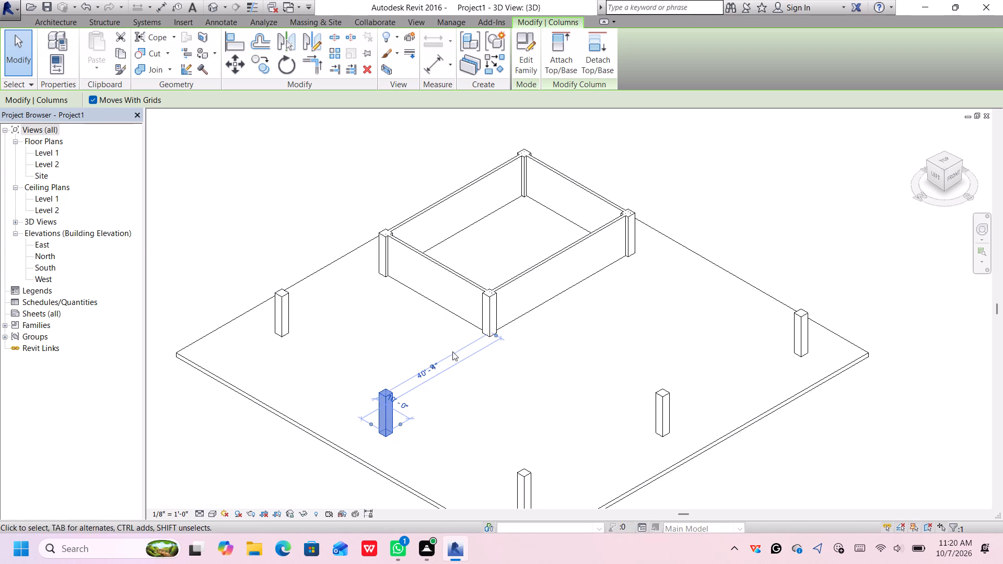
{"action": "left_click", "coordinate": [439, 363]}
{"action": "key", "text": "BackSpace"}
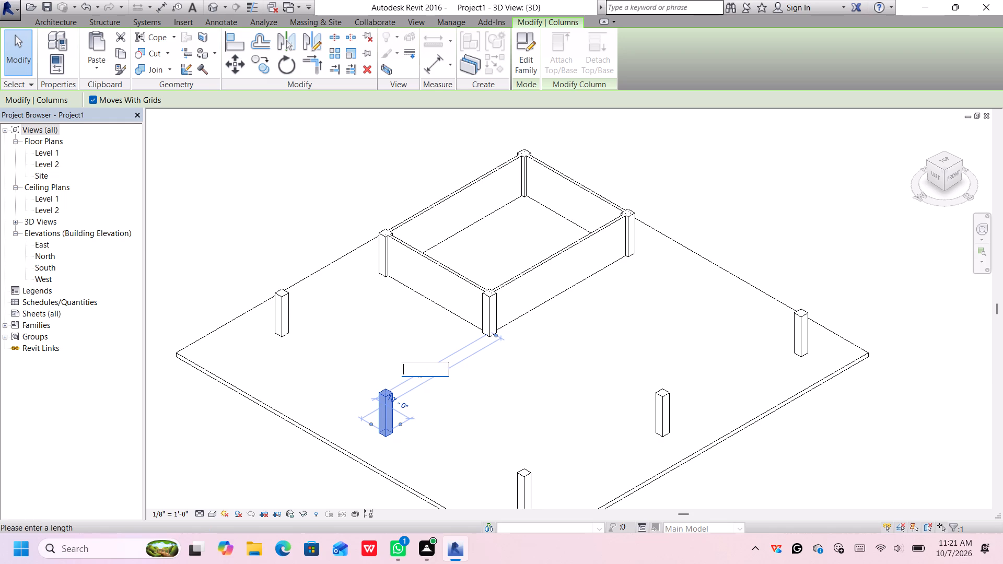
{"action": "type", "text": "30'"}
{"action": "key", "text": "Return"}
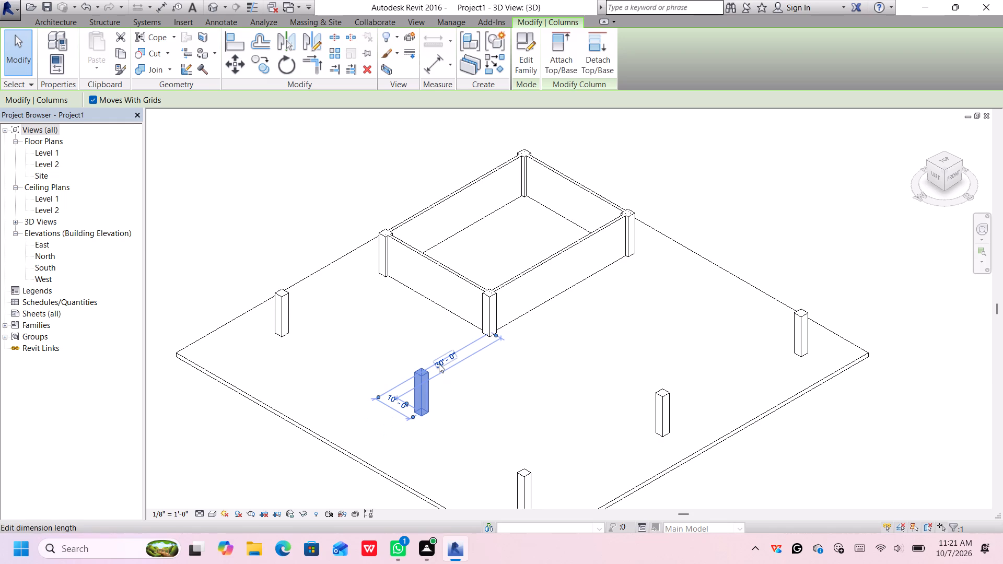
Set the slab's southwest column 30' from the line of the enclosure's west side.
{"action": "middle_click_drag", "start_coordinate": [505, 431], "coordinate": [437, 332]}
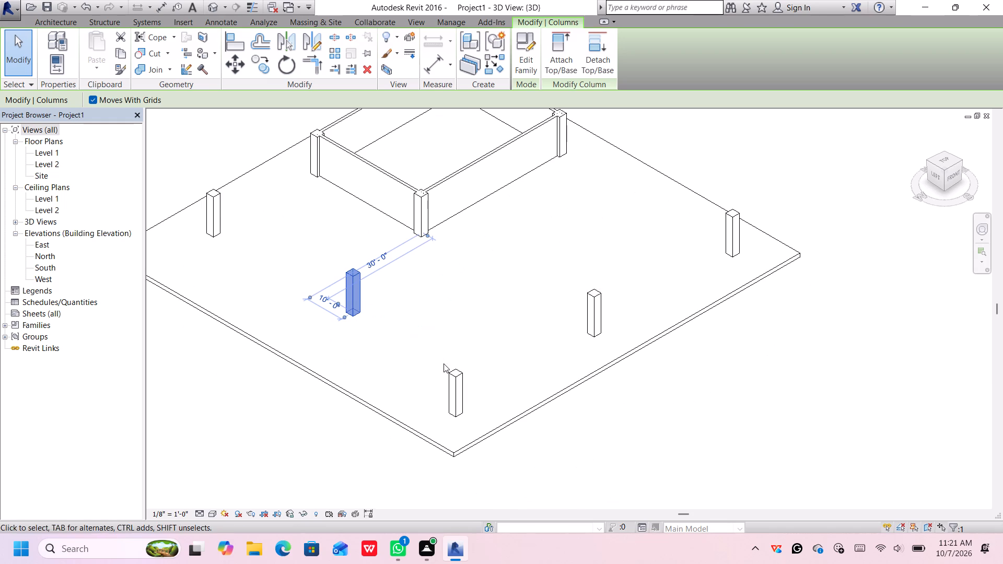
{"action": "left_click", "coordinate": [457, 390]}
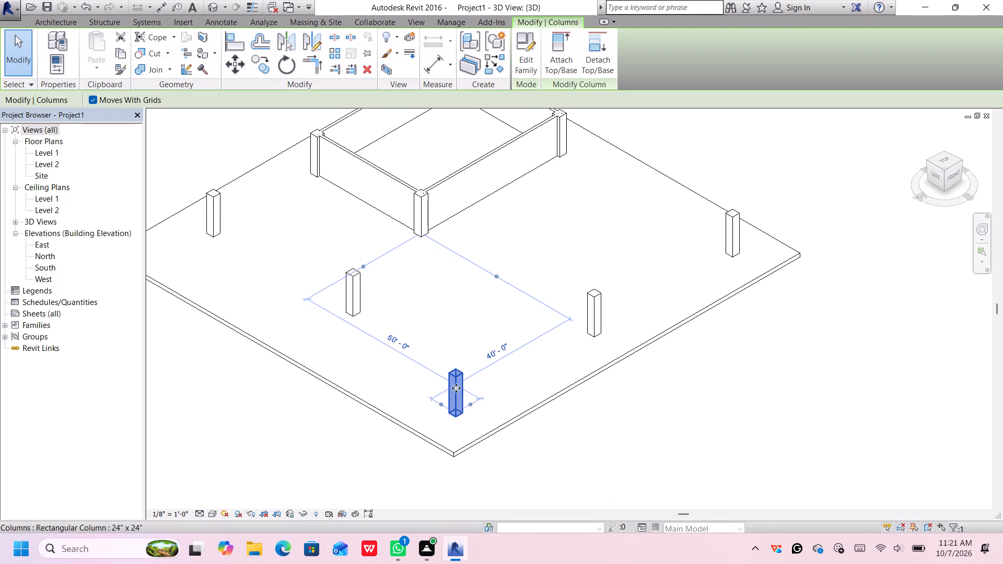
{"action": "left_click", "coordinate": [493, 358]}
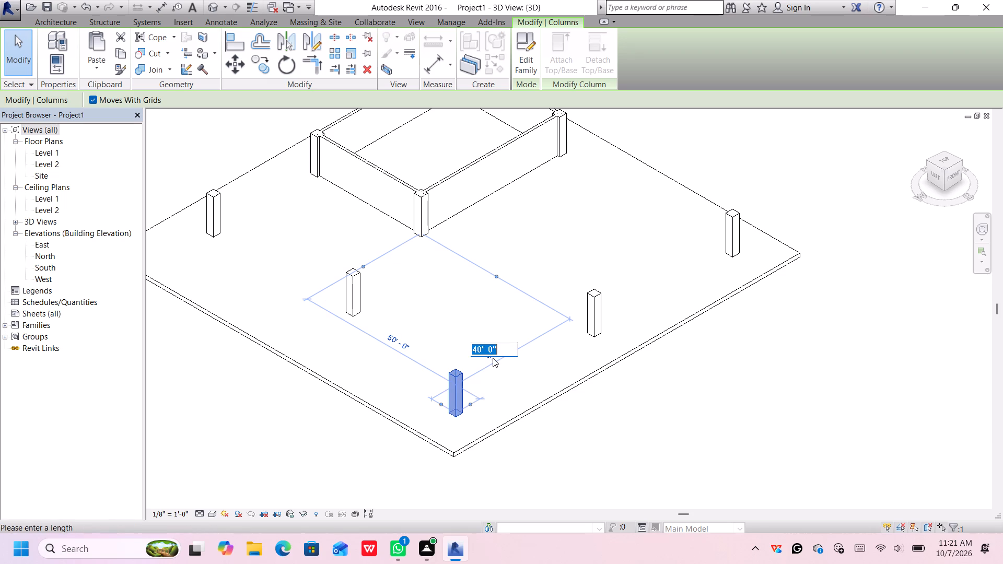
{"action": "key", "text": "BackSpace"}
{"action": "type", "text": "30'"}
{"action": "key", "text": "Return"}
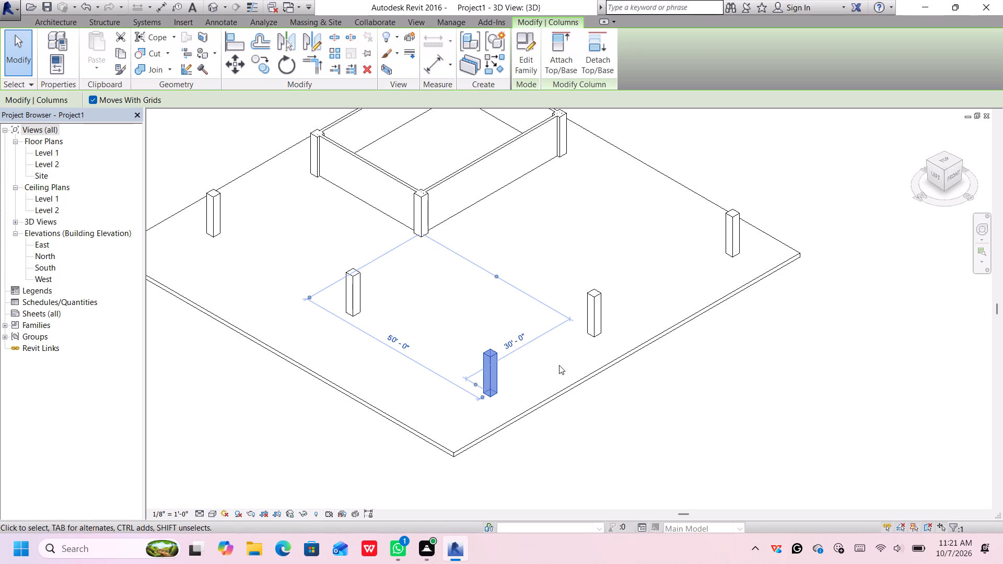
Set the middle column of the south row 30' from the line of the enclosure's east side.
{"action": "left_click", "coordinate": [590, 307]}
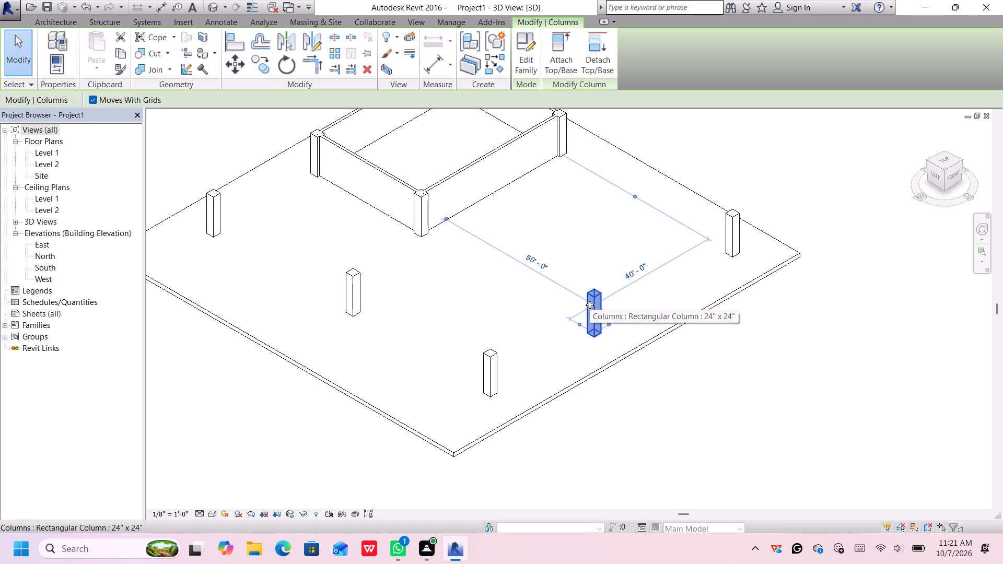
{"action": "type", "text": "30"}
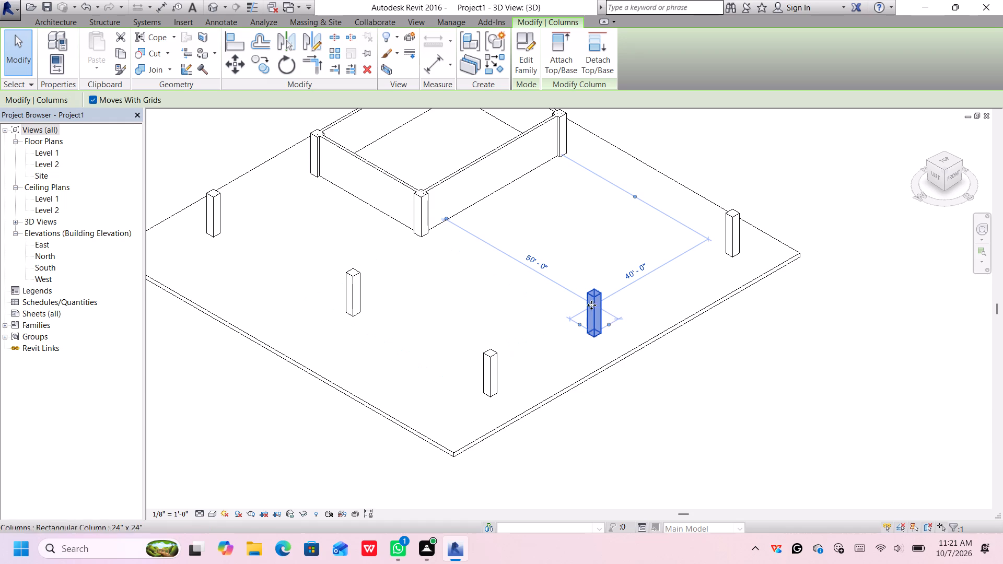
{"action": "left_click", "coordinate": [631, 269]}
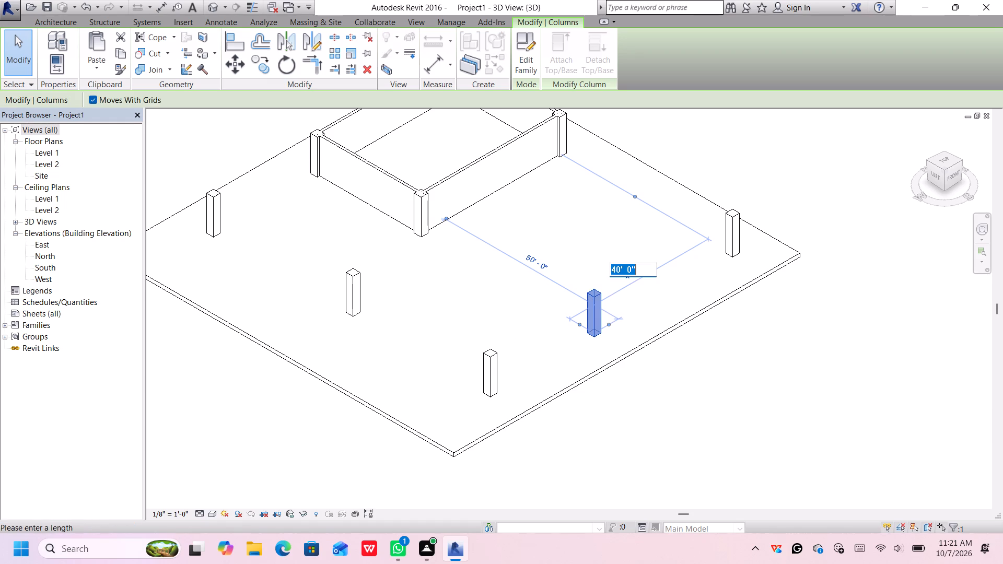
{"action": "type", "text": "30'"}
{"action": "key", "text": "Return"}
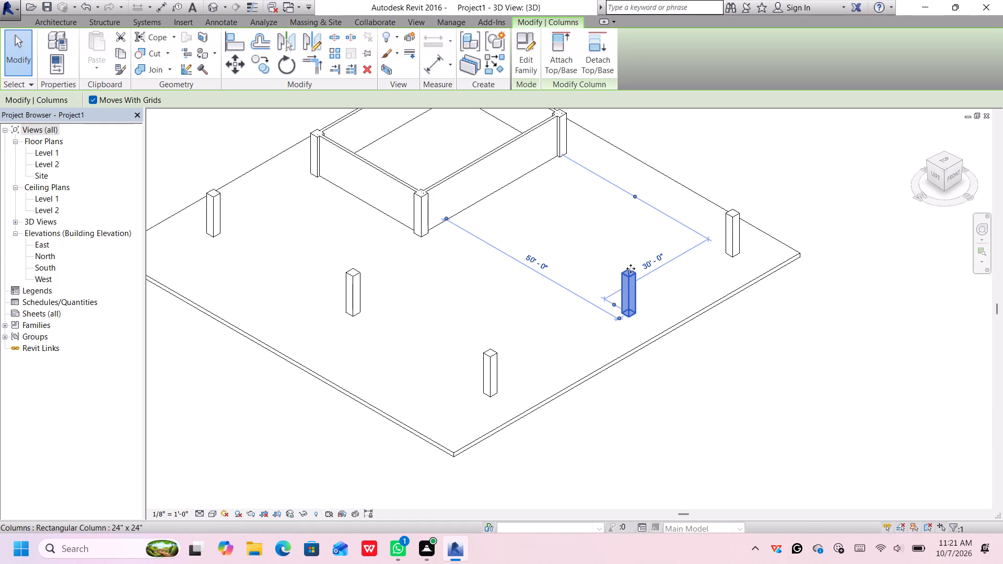
In the top view, set the middle column of the south row 40' from the enclosure's south wall.
{"action": "scroll", "coordinate": [752, 237], "scroll_direction": "down", "scroll_amount": 3}
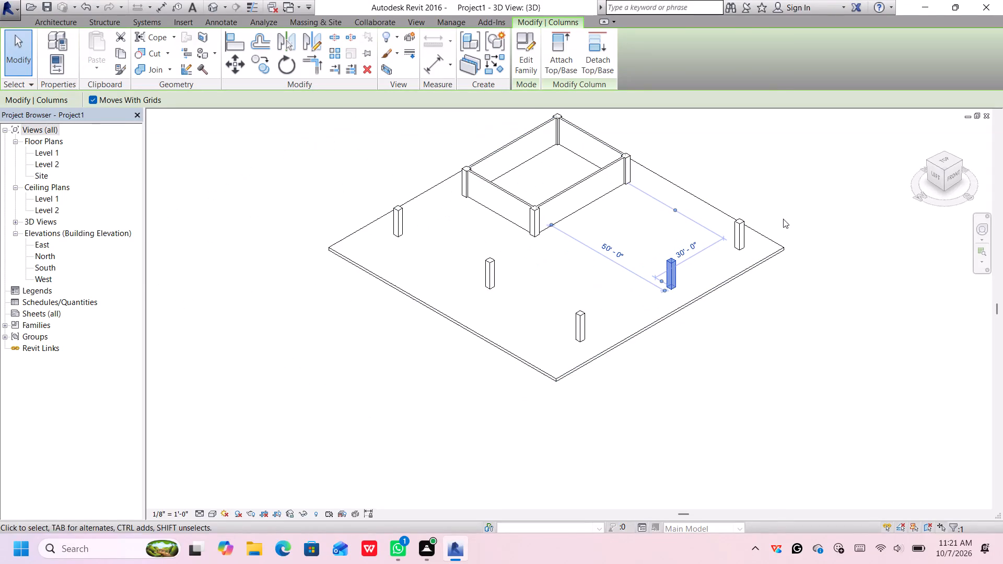
{"action": "middle_click_drag", "start_coordinate": [783, 219], "coordinate": [650, 285]}
{"action": "left_click", "coordinate": [944, 162]}
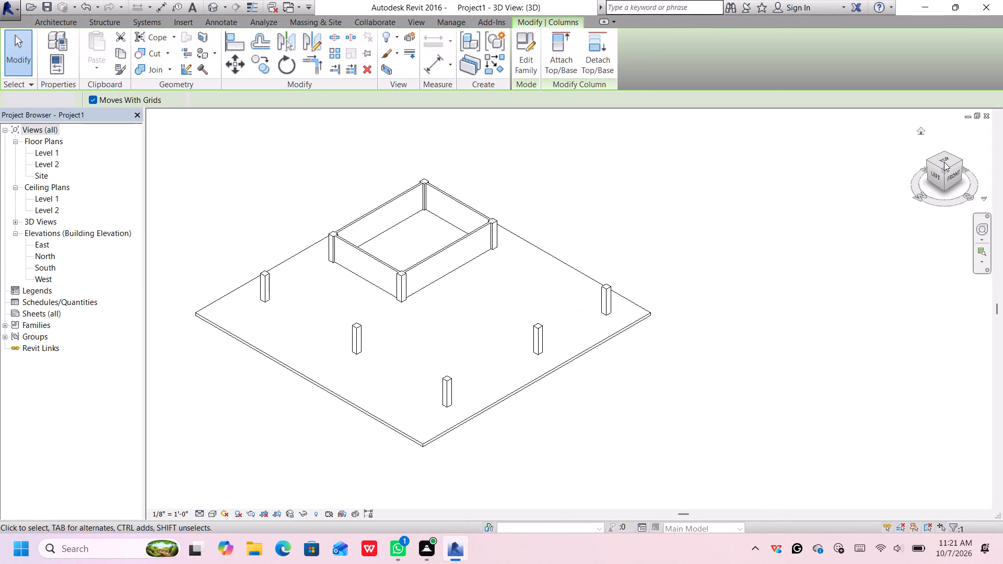
{"action": "left_click", "coordinate": [945, 162]}
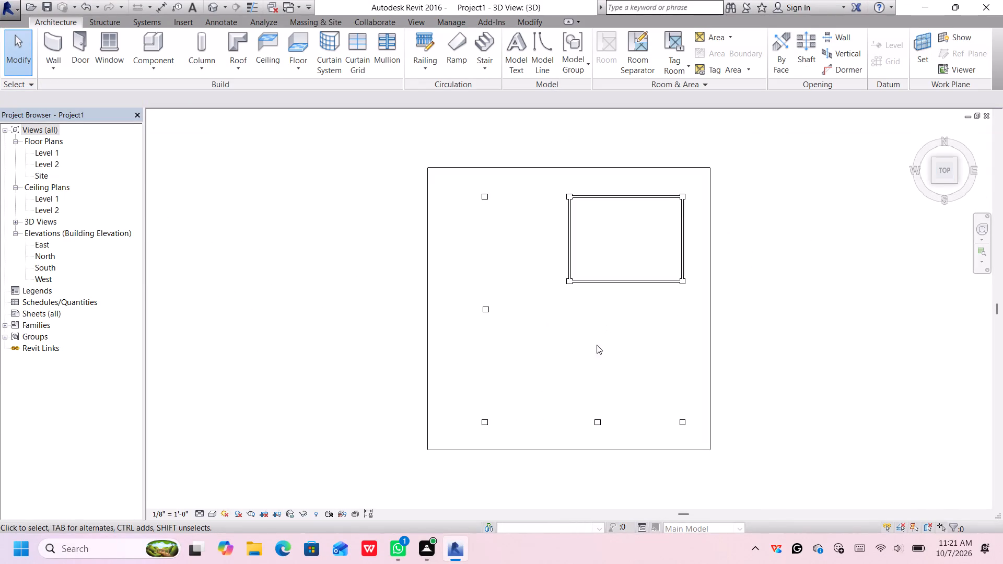
{"action": "scroll", "coordinate": [495, 321], "scroll_direction": "up", "scroll_amount": 1}
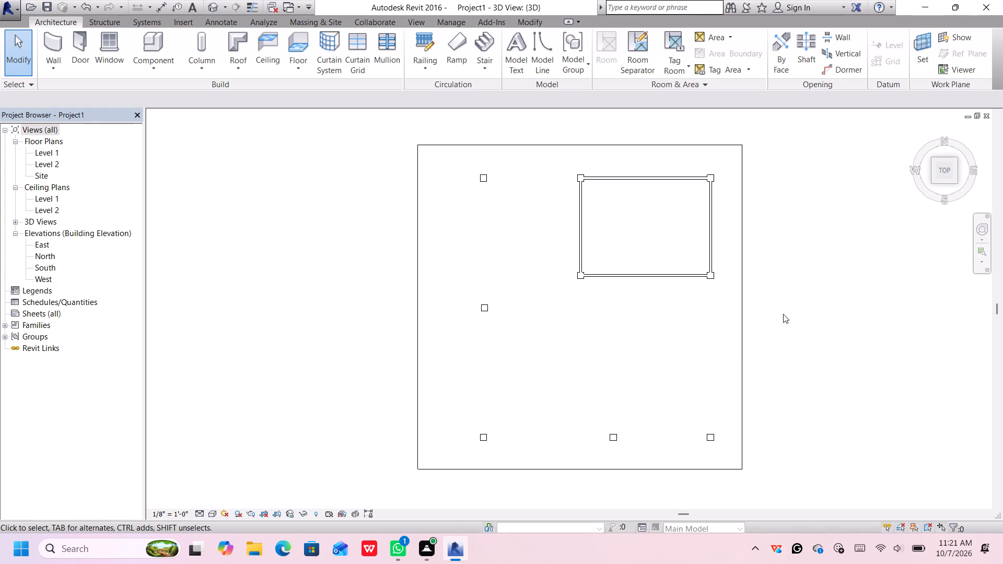
{"action": "left_click", "coordinate": [612, 437]}
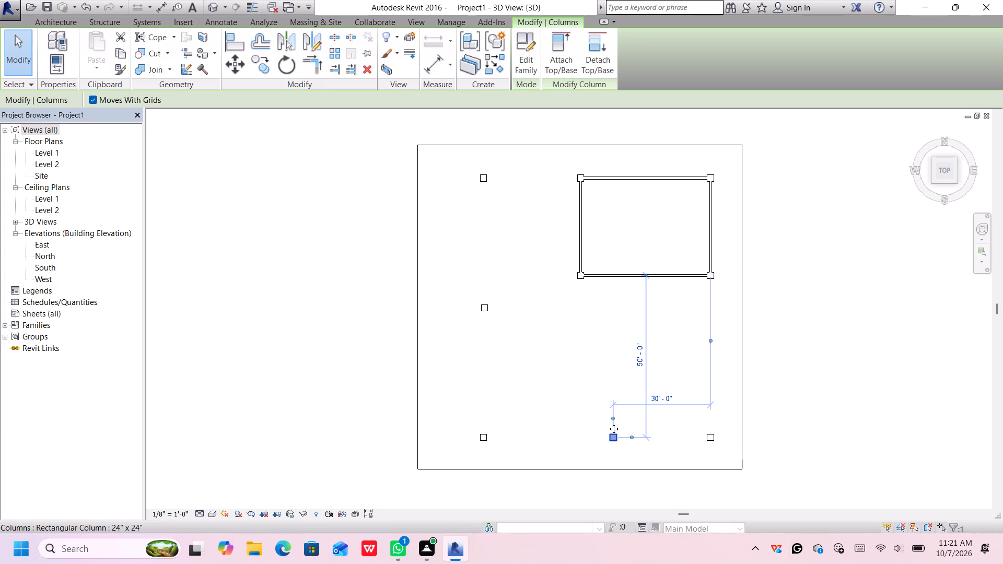
{"action": "left_click", "coordinate": [642, 355]}
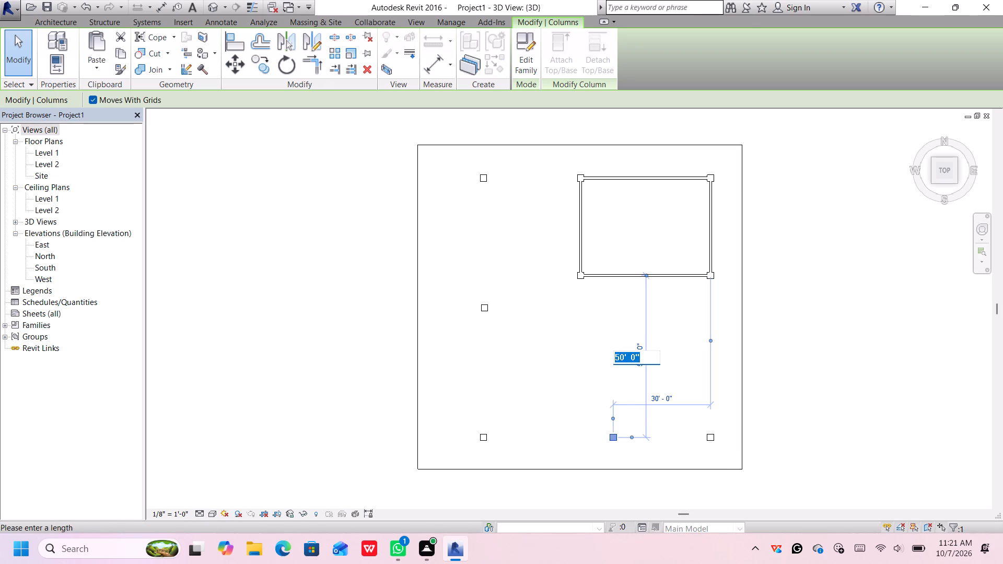
{"action": "key", "text": "BackSpace"}
{"action": "type", "text": "40'"}
{"action": "key", "text": "Return"}
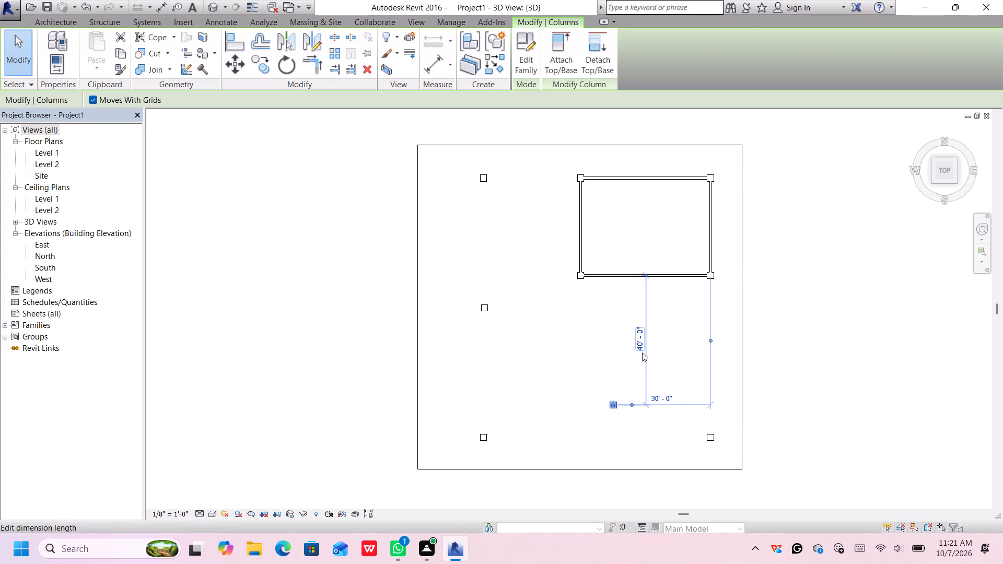
Set the slab's southeast column 40' from the enclosure's south side.
{"action": "left_click", "coordinate": [709, 437]}
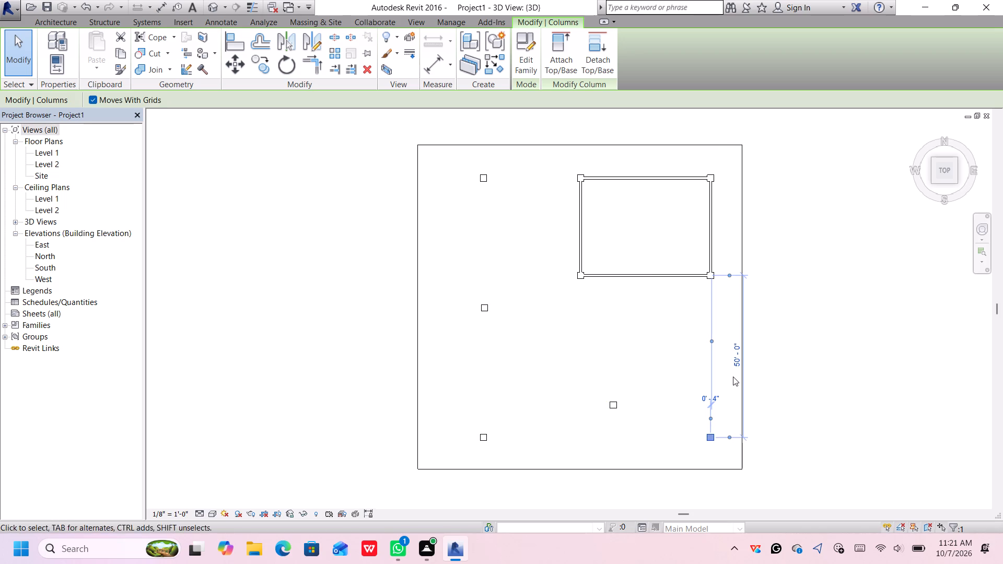
{"action": "left_click", "coordinate": [742, 362]}
{"action": "key", "text": "BackSpace"}
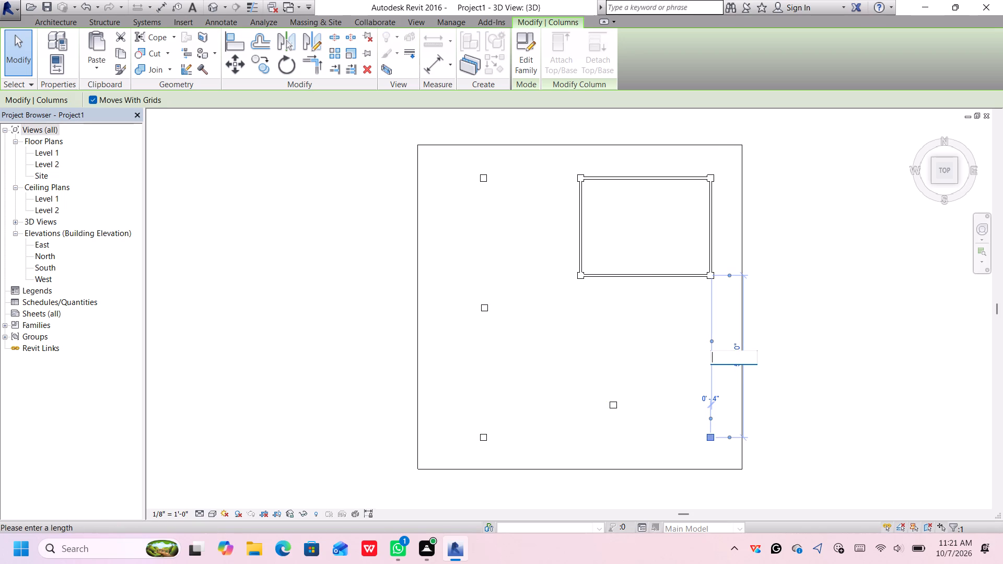
{"action": "type", "text": "40"}
{"action": "key", "text": "apostrophe"}
{"action": "key", "text": "Return"}
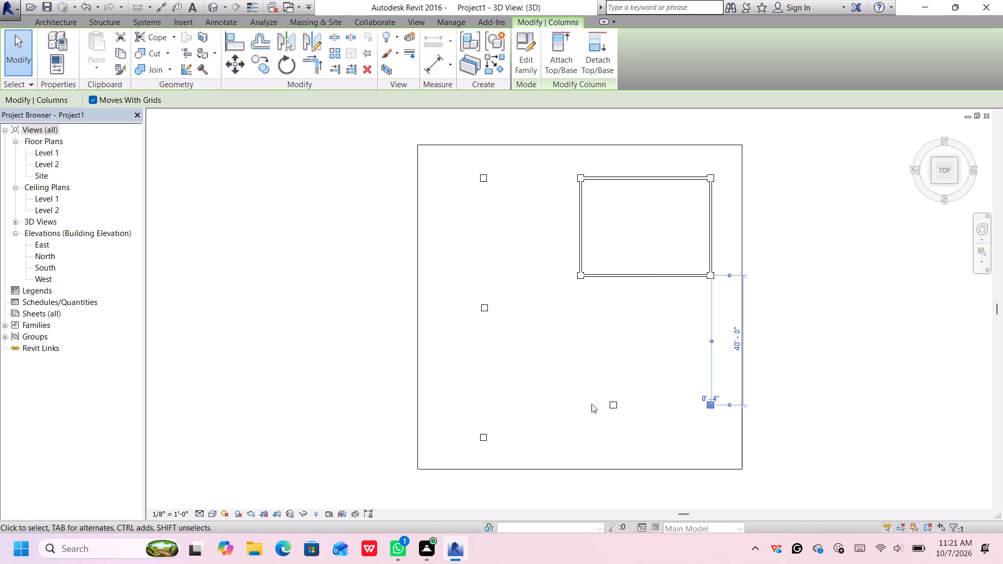
Set the slab's southwest column 40' from the enclosure's south side, then deselect it.
{"action": "left_click", "coordinate": [482, 442]}
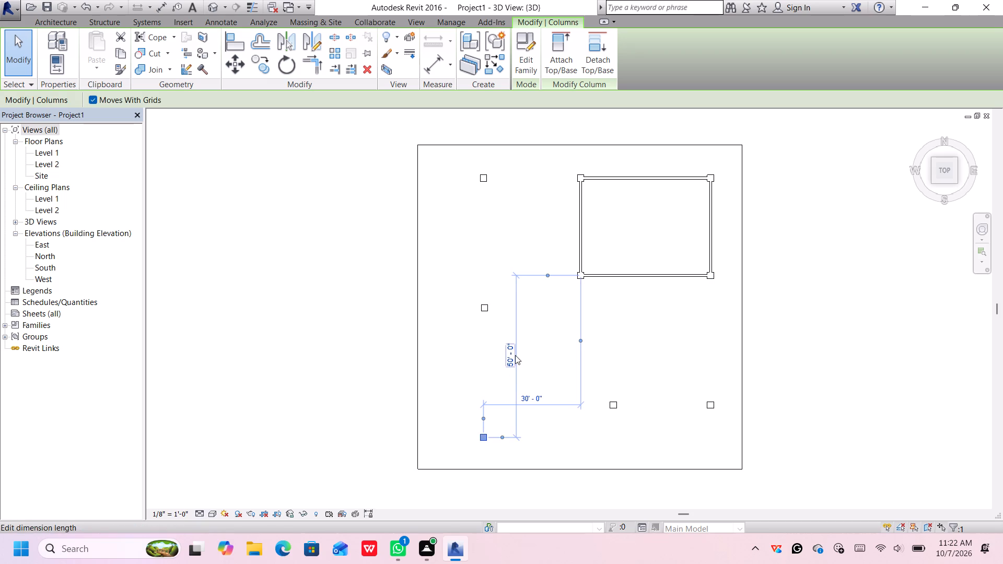
{"action": "left_click", "coordinate": [512, 358]}
{"action": "key", "text": "4"}
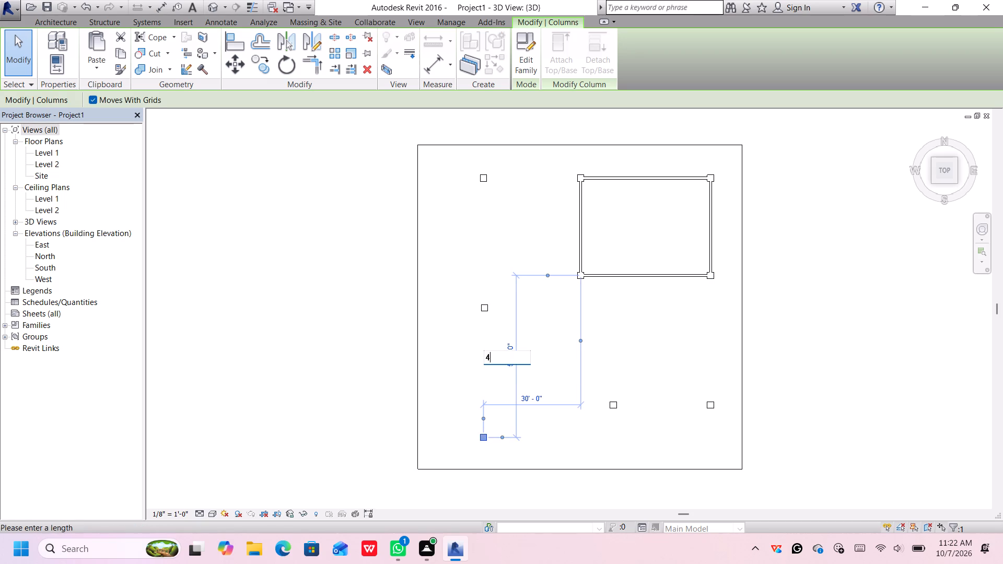
{"action": "type", "text": "0'"}
{"action": "key", "text": "Return"}
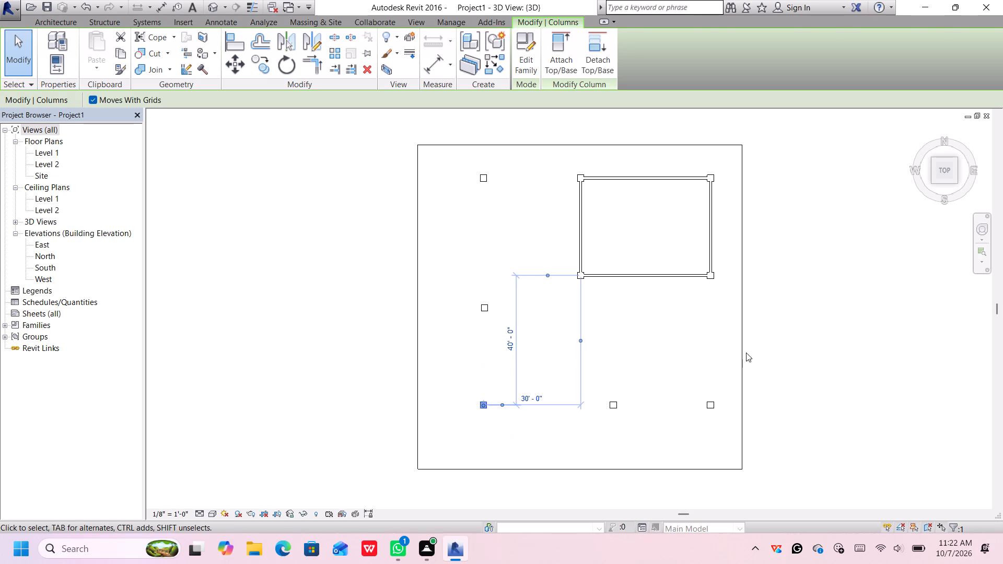
{"action": "left_click", "coordinate": [792, 333]}
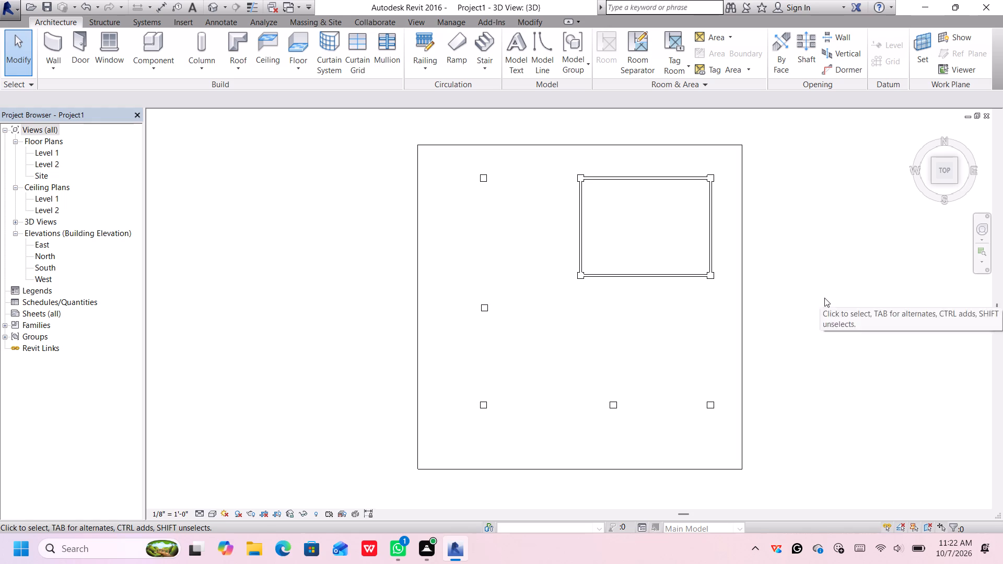
Examine the repositioned column layout in plan and return to the southwest isometric view.
{"action": "middle_click_drag", "start_coordinate": [825, 298], "coordinate": [784, 310]}
{"action": "middle_click", "coordinate": [783, 308]}
{"action": "middle_click_drag", "start_coordinate": [779, 298], "coordinate": [778, 298]}
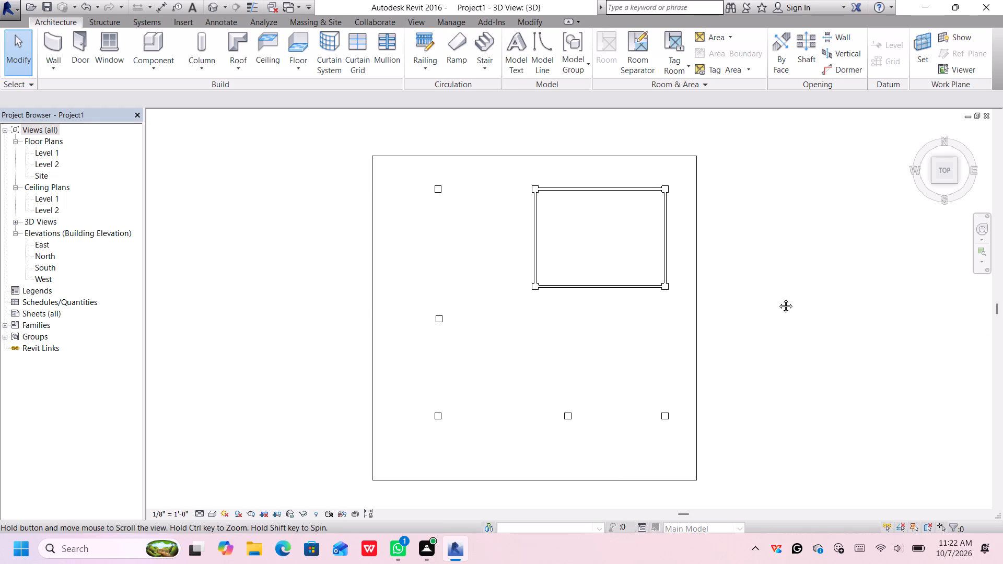
{"action": "middle_click_drag", "start_coordinate": [778, 298], "coordinate": [710, 298]}
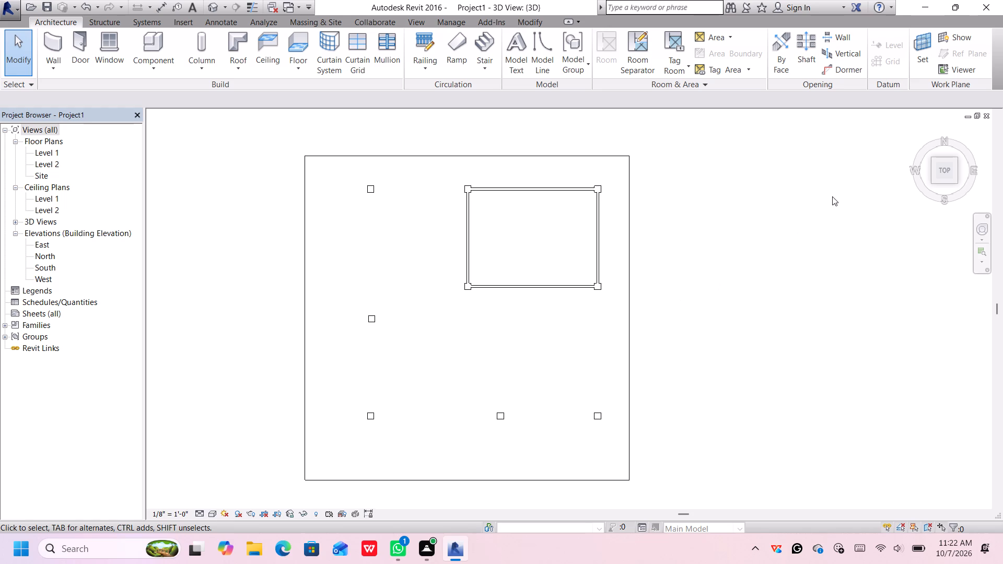
{"action": "left_click", "coordinate": [936, 181]}
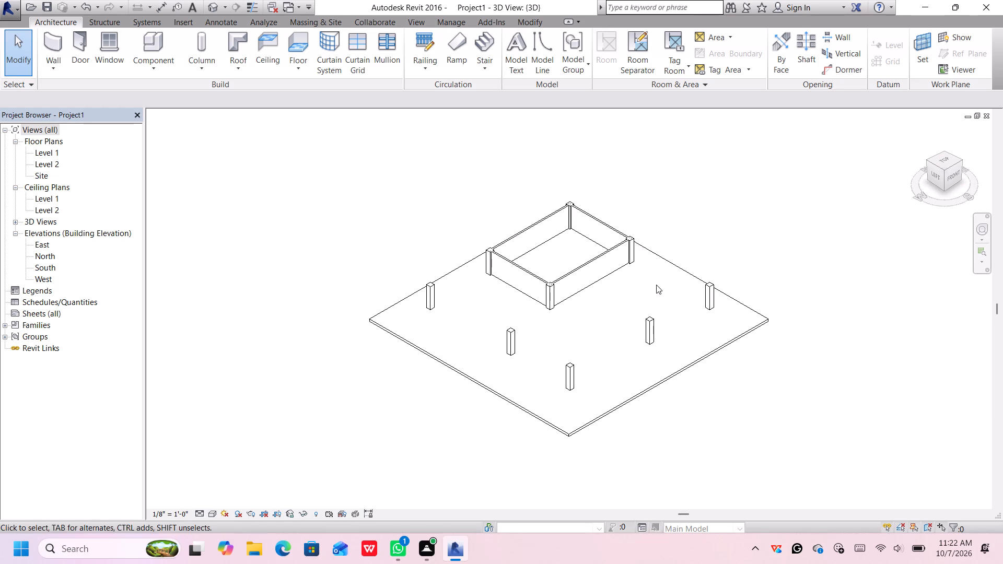
{"action": "middle_click_drag", "start_coordinate": [775, 276], "coordinate": [777, 298]}
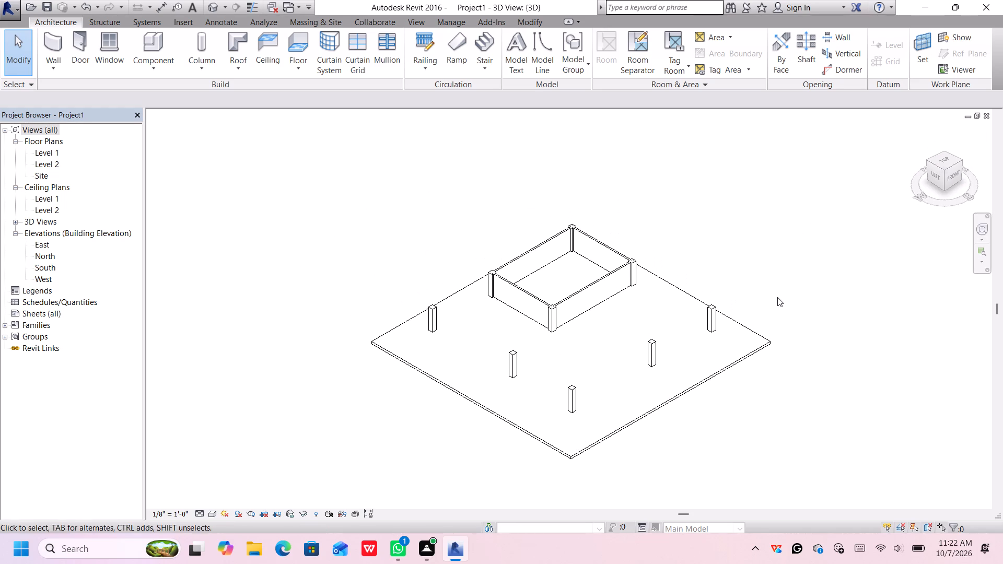
Examine the column layout around the enclosure from low and raised angles, ending on a raised view from the south.
{"action": "scroll", "coordinate": [652, 366], "scroll_direction": "down", "scroll_amount": 2}
{"action": "scroll", "coordinate": [649, 363], "scroll_direction": "up", "scroll_amount": 3}
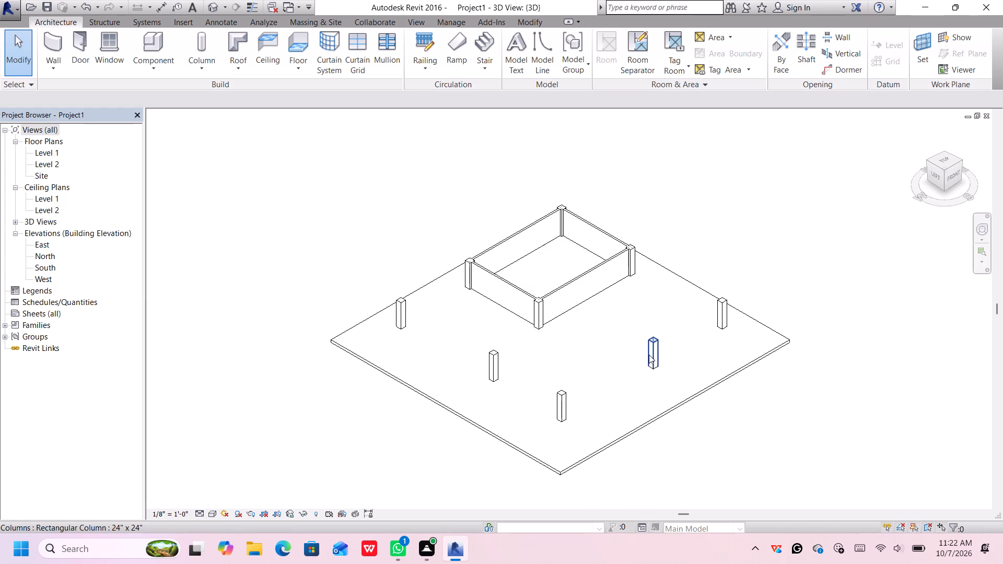
{"action": "scroll", "coordinate": [649, 351], "scroll_direction": "up", "scroll_amount": 1}
{"action": "scroll", "coordinate": [649, 350], "scroll_direction": "down", "scroll_amount": 1}
{"action": "scroll", "coordinate": [649, 350], "scroll_direction": "up", "scroll_amount": 1}
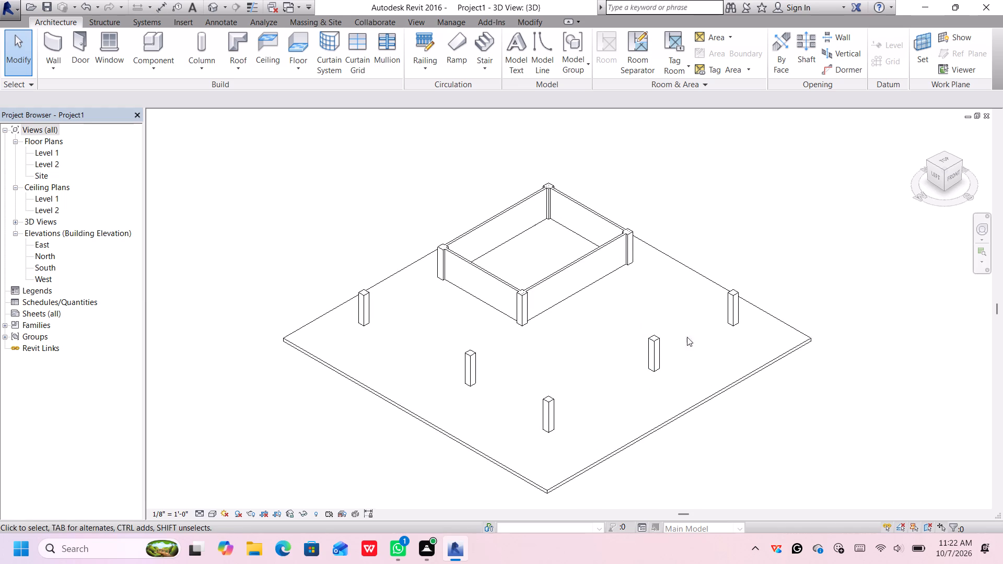
{"action": "middle_click_drag", "start_coordinate": [682, 369], "coordinate": [664, 351]}
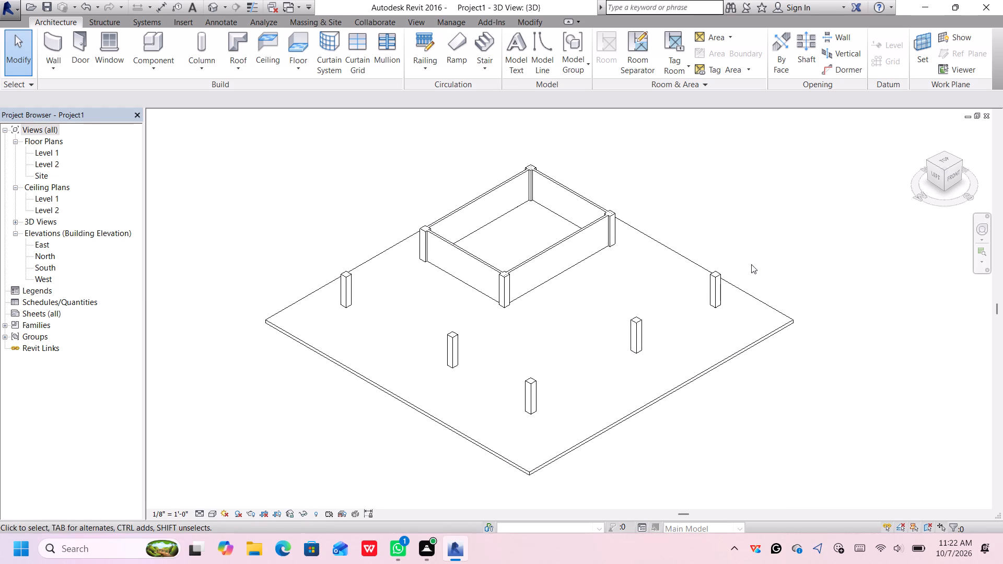
{"action": "middle_click_drag", "start_coordinate": [751, 264], "coordinate": [752, 289]}
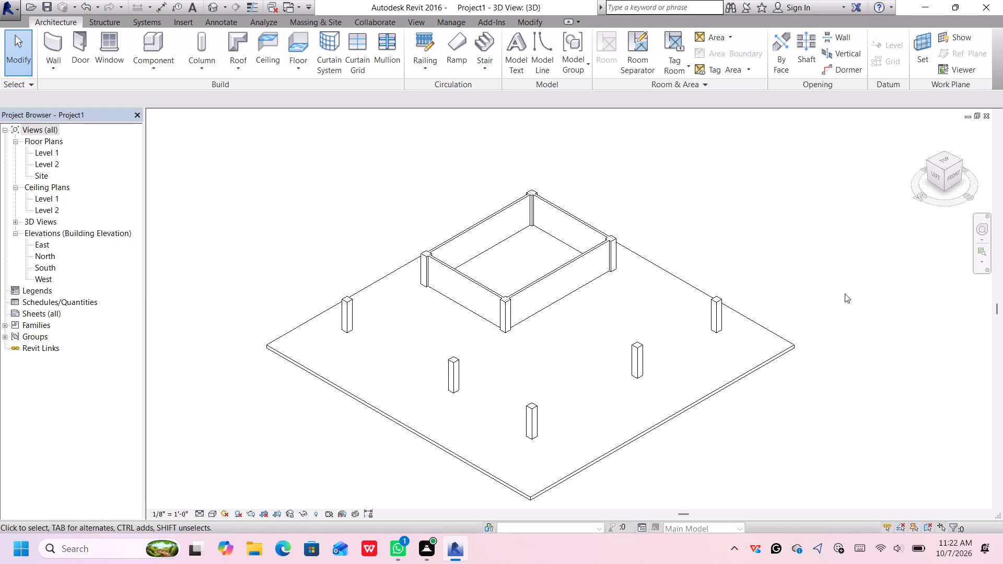
{"action": "middle_click_drag", "start_coordinate": [845, 293], "coordinate": [772, 255]}
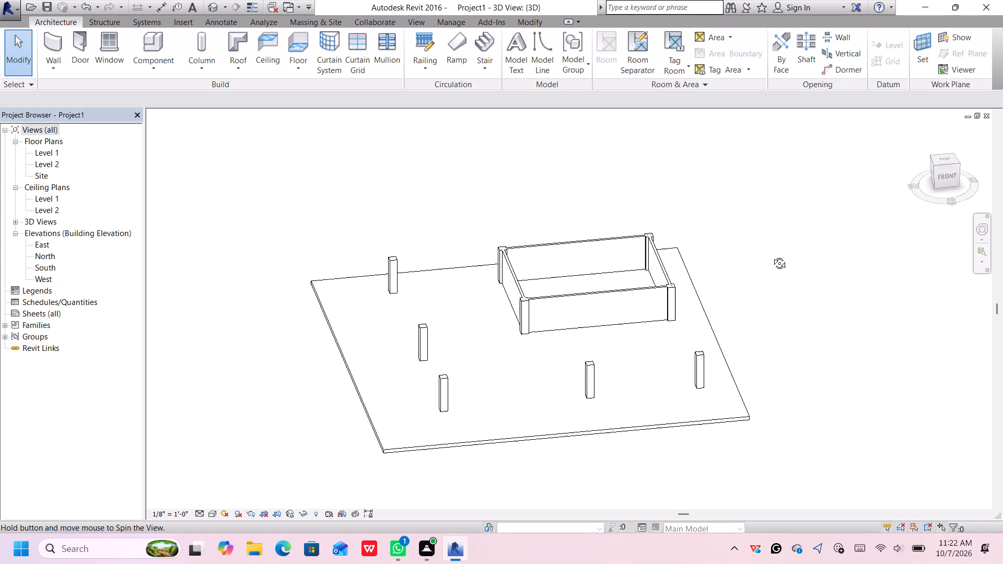
{"action": "middle_click_drag", "start_coordinate": [772, 255], "coordinate": [810, 159]}
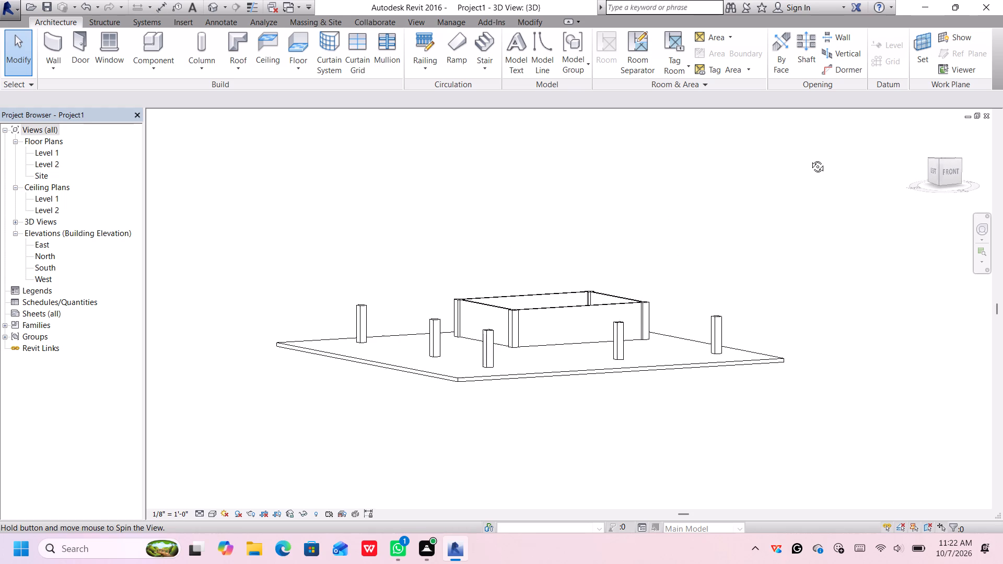
{"action": "middle_click_drag", "start_coordinate": [810, 159], "coordinate": [810, 162]}
{"action": "middle_click_drag", "start_coordinate": [743, 452], "coordinate": [739, 443]}
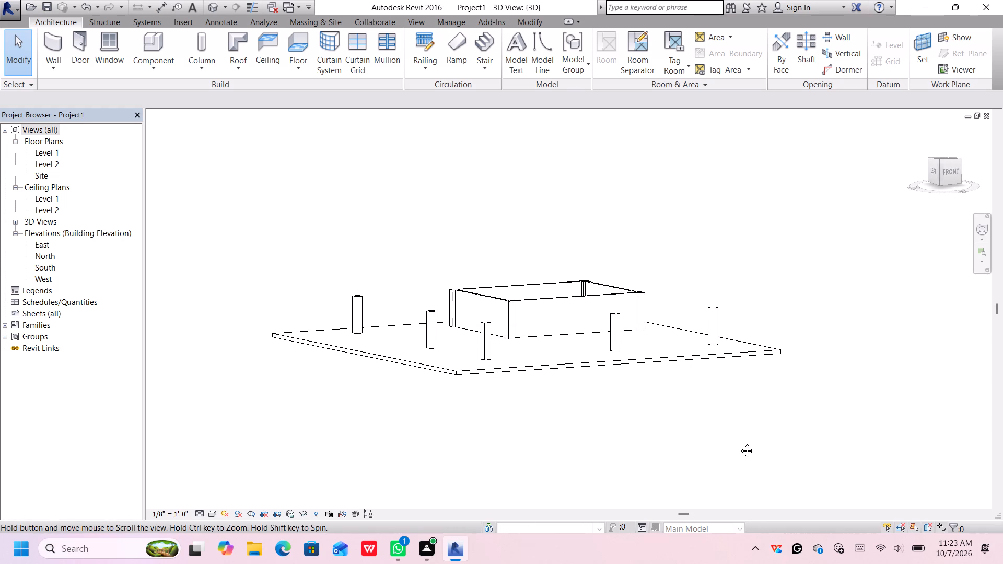
{"action": "middle_click_drag", "start_coordinate": [739, 443], "coordinate": [740, 383]}
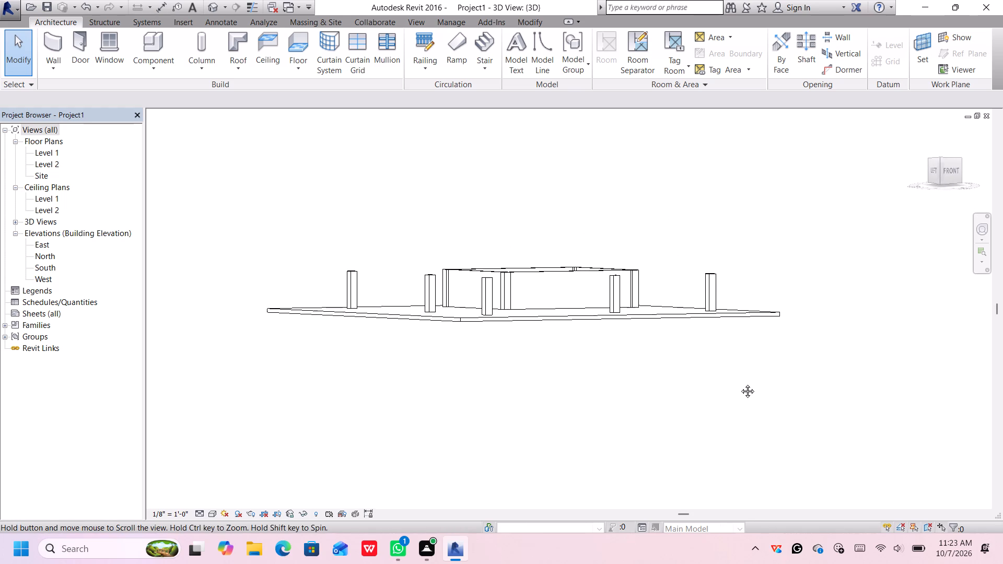
{"action": "middle_click_drag", "start_coordinate": [740, 383], "coordinate": [739, 405]}
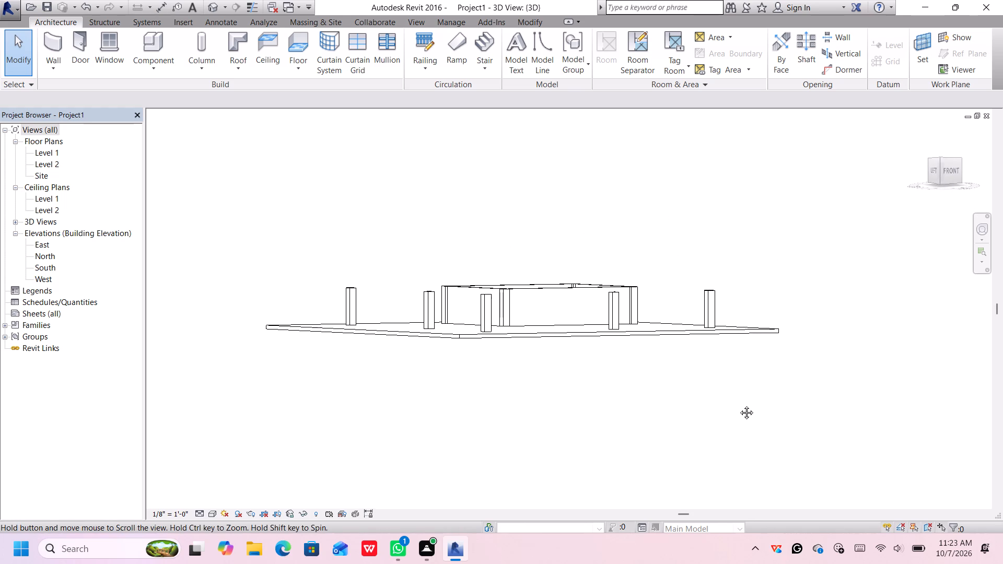
{"action": "middle_click_drag", "start_coordinate": [739, 405], "coordinate": [739, 408]}
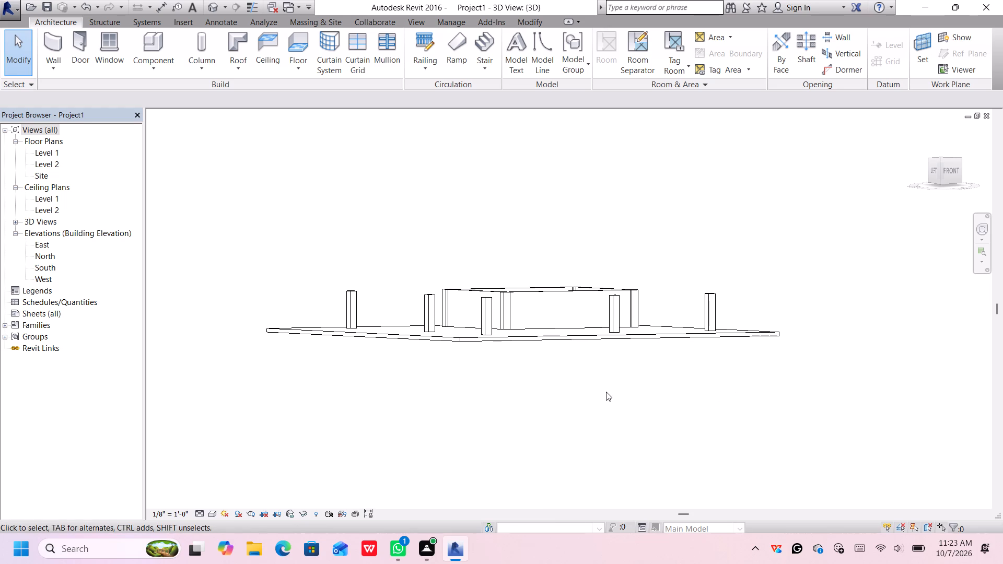
{"action": "middle_click_drag", "start_coordinate": [612, 377], "coordinate": [620, 412]}
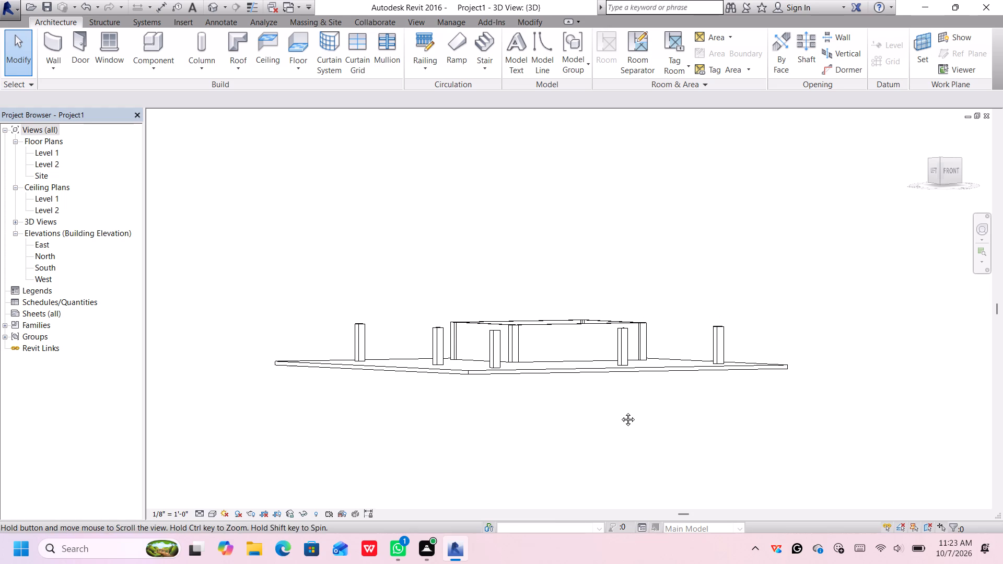
{"action": "middle_click_drag", "start_coordinate": [620, 412], "coordinate": [621, 414]}
{"action": "middle_click_drag", "start_coordinate": [621, 413], "coordinate": [590, 558]}
{"action": "middle_click_drag", "start_coordinate": [705, 394], "coordinate": [690, 474], "text": "shift"}
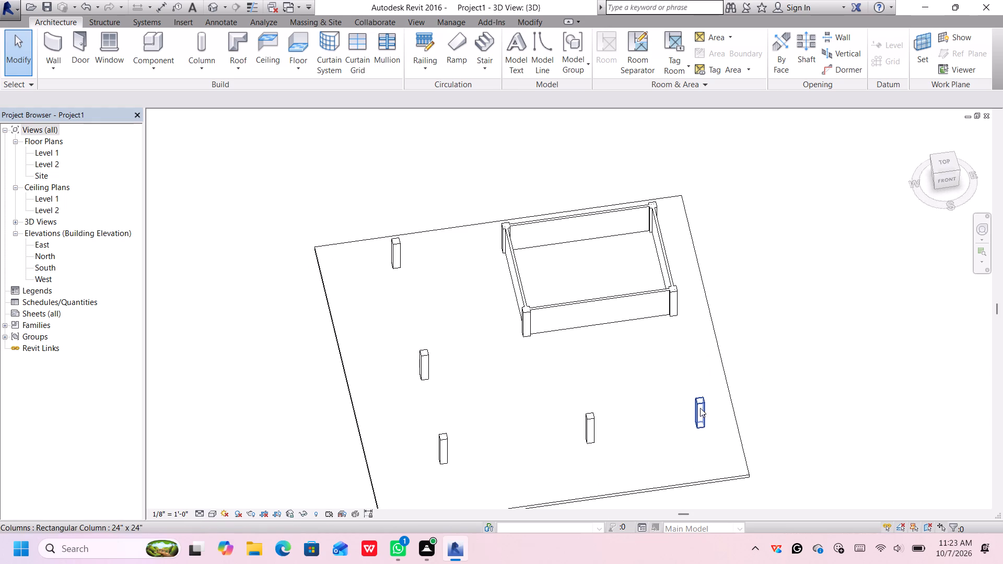
Set the slab's southeast column 30' from the enclosure's south side.
{"action": "left_click", "coordinate": [698, 410]}
{"action": "left_click", "coordinate": [730, 360]}
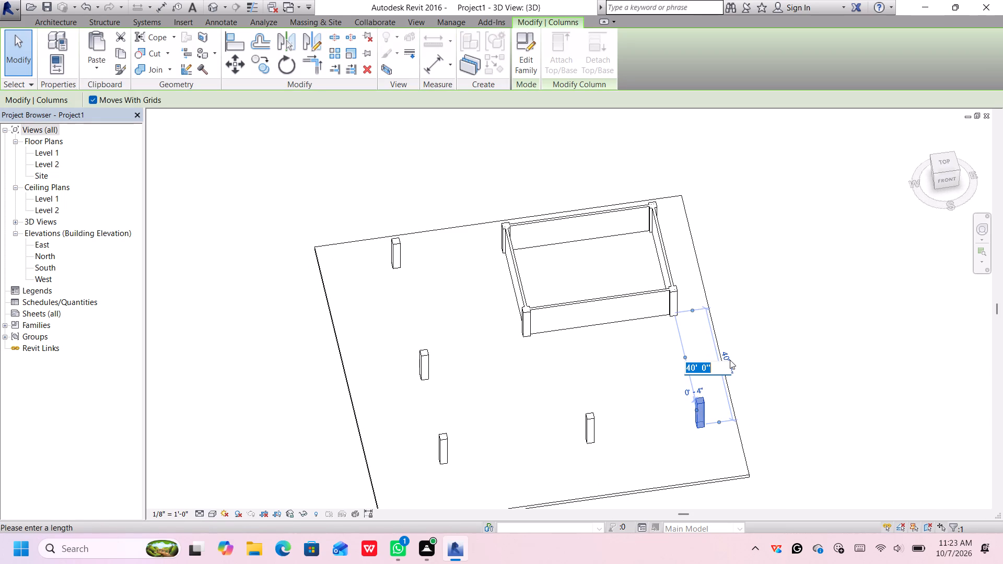
{"action": "key", "text": "BackSpace"}
{"action": "type", "text": "30'"}
{"action": "key", "text": "Return"}
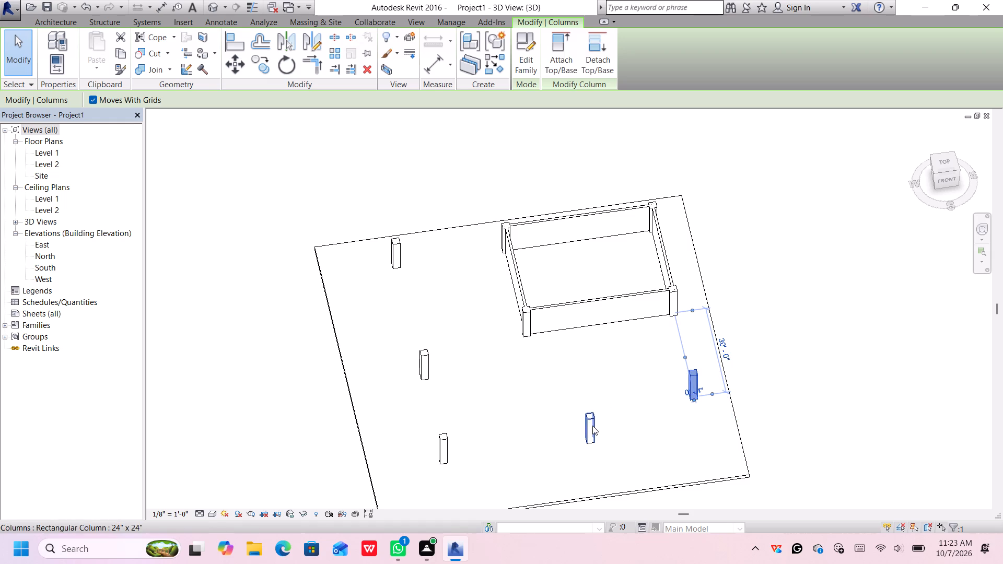
Set the middle column of the south row 30' from the enclosure's south wall.
{"action": "left_click", "coordinate": [592, 426]}
{"action": "left_click", "coordinate": [619, 381]}
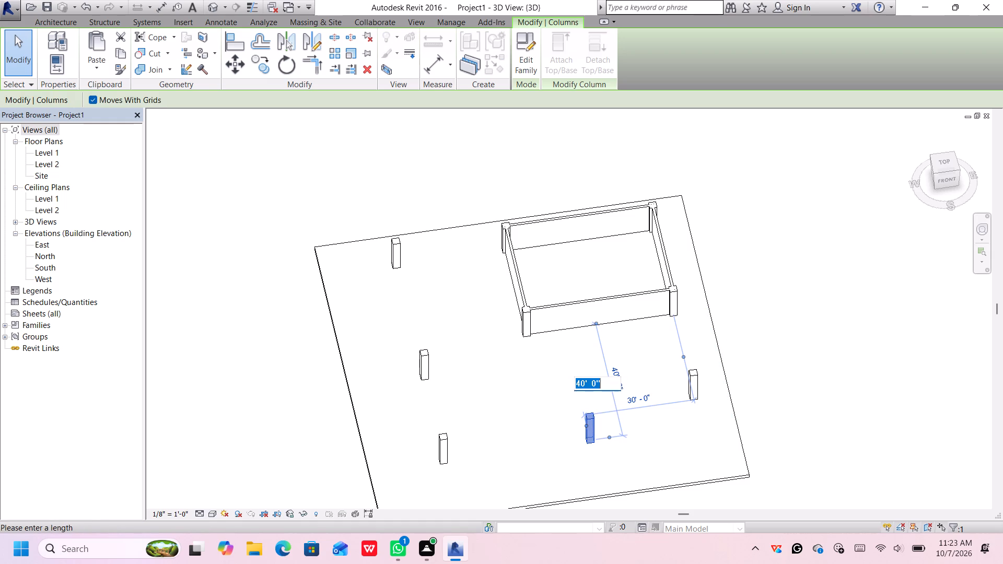
{"action": "type", "text": "30'"}
{"action": "key", "text": "Return"}
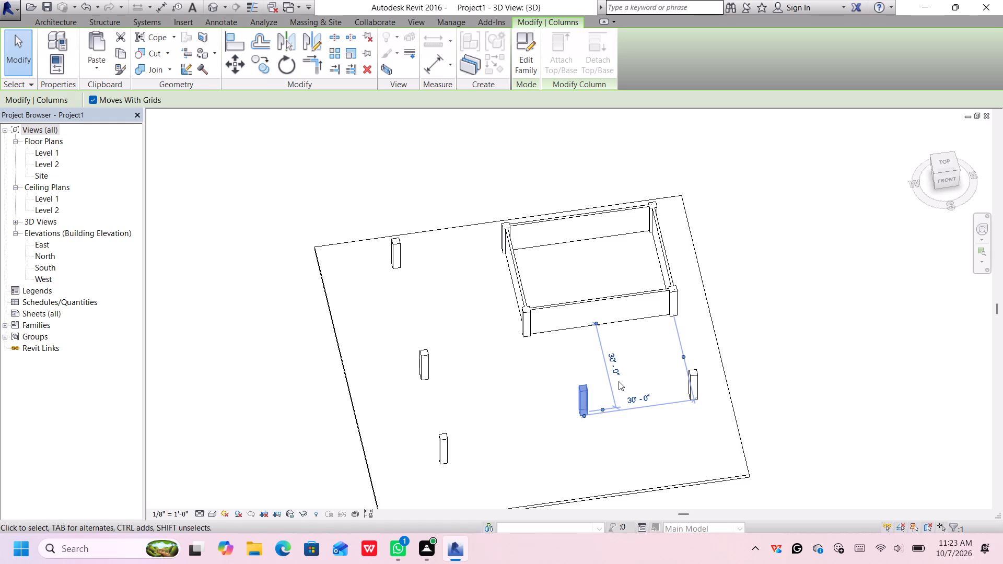
Set the slab's southwest column 30' from the enclosure's south side and 20' from its west side.
{"action": "left_click", "coordinate": [441, 449]}
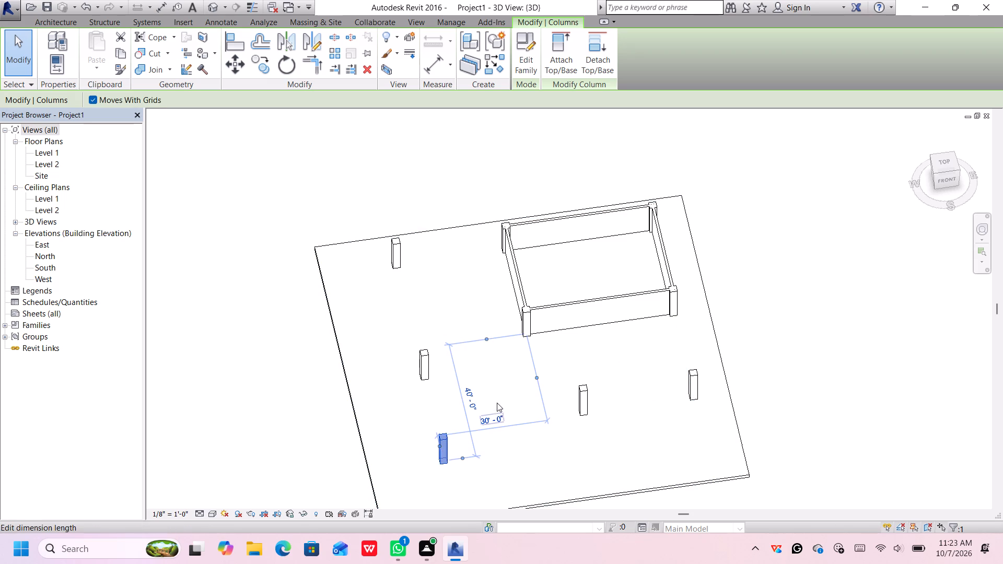
{"action": "left_click", "coordinate": [466, 397]}
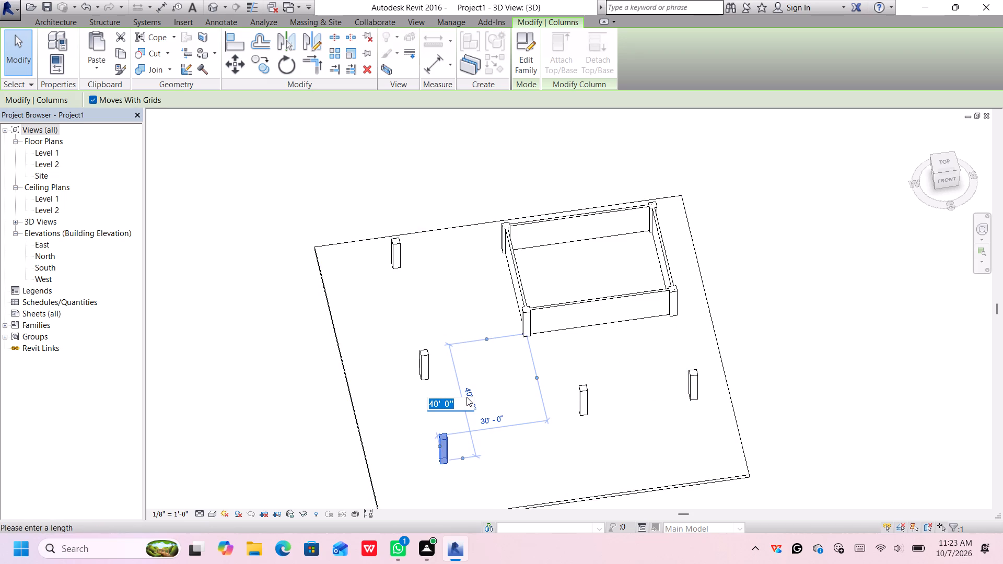
{"action": "type", "text": "30'"}
{"action": "key", "text": "Return"}
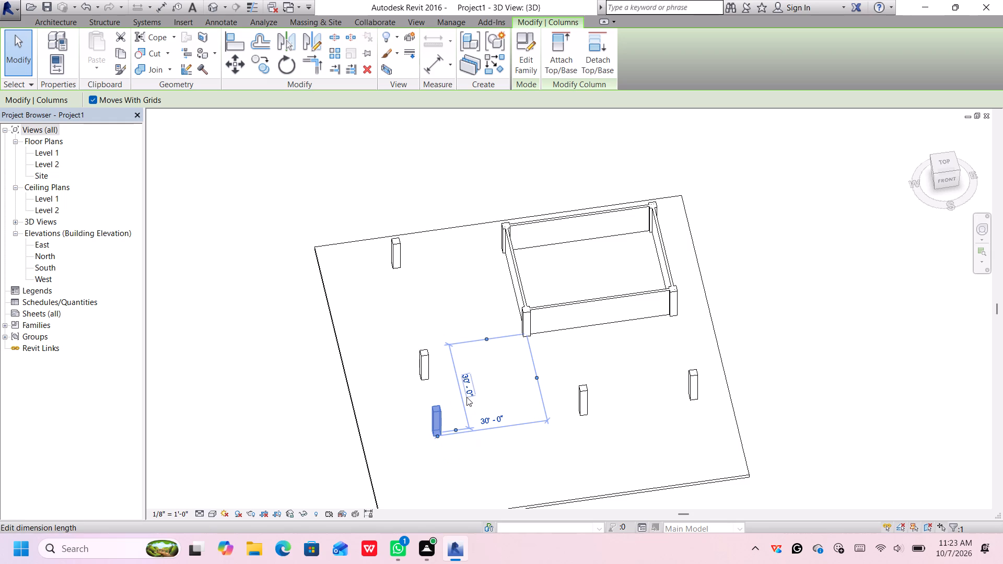
{"action": "left_click", "coordinate": [489, 421]}
{"action": "type", "text": "20'"}
{"action": "key", "text": "Return"}
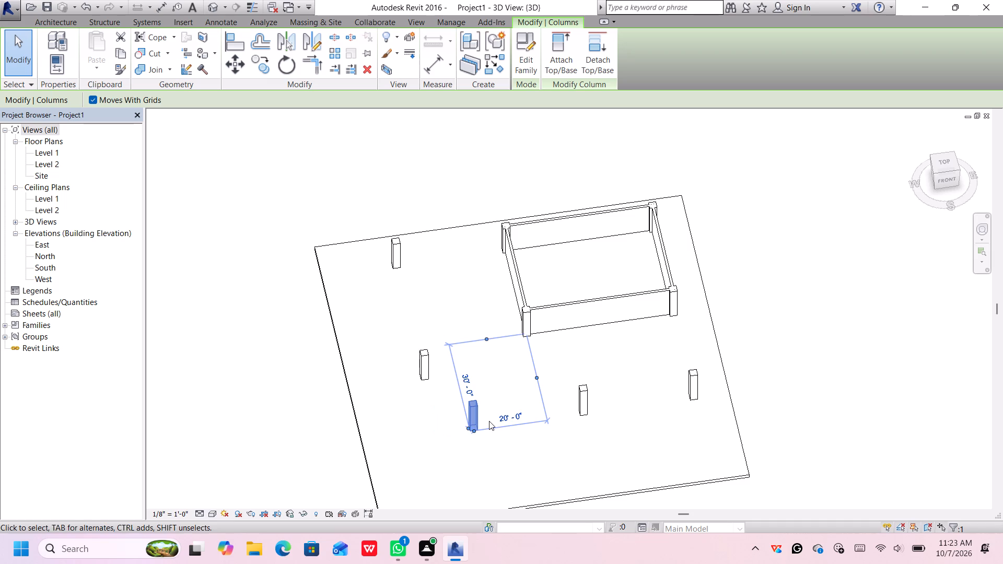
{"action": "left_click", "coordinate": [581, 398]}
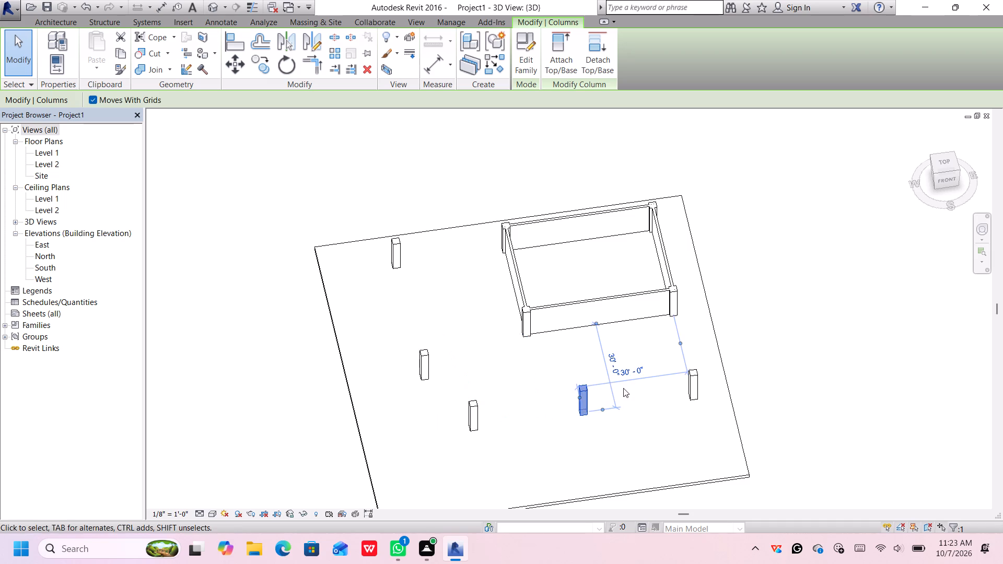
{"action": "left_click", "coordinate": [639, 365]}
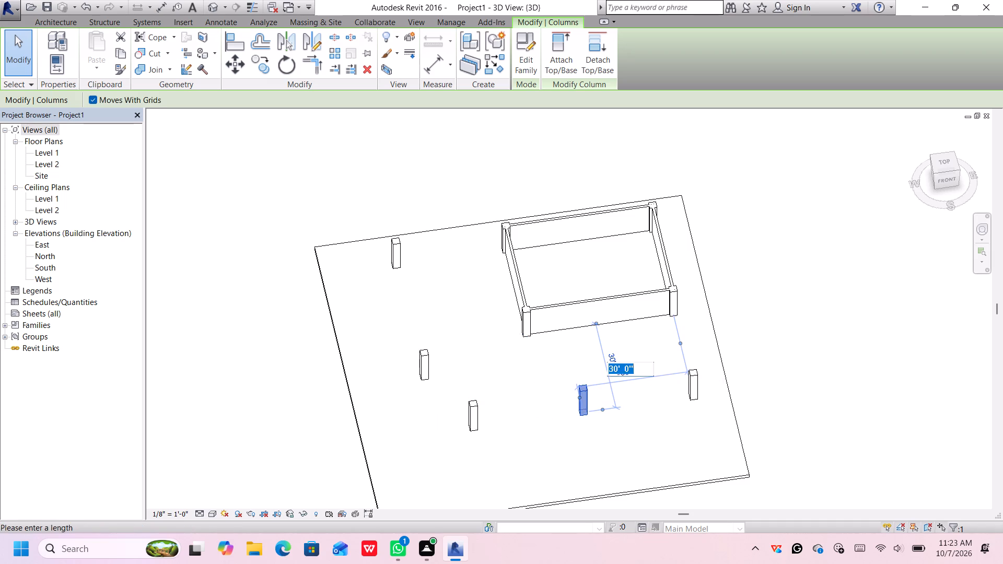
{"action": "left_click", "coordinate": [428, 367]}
Set the middle column of the west row 20' from the enclosure's west side.
{"action": "left_click", "coordinate": [427, 371]}
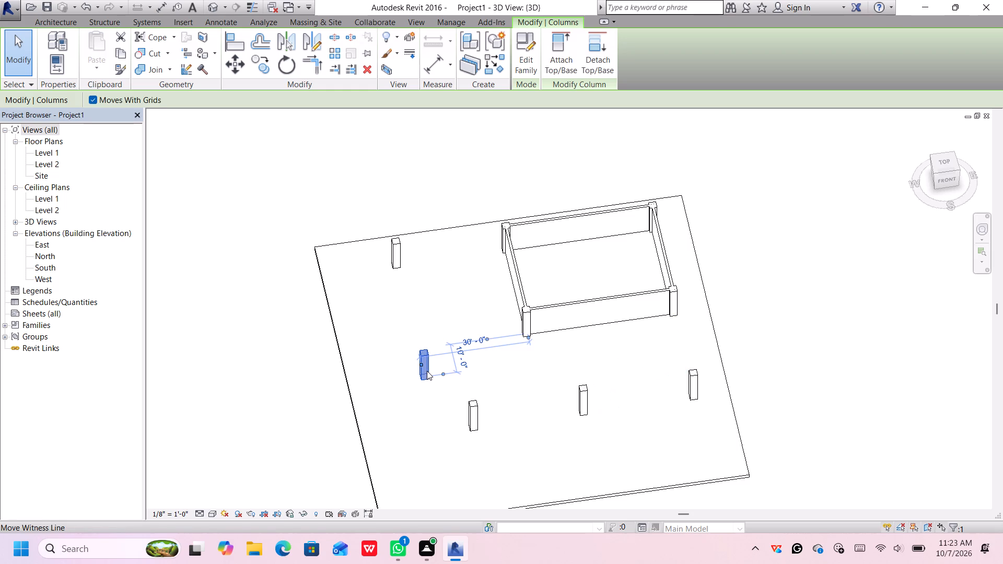
{"action": "left_click", "coordinate": [477, 338]}
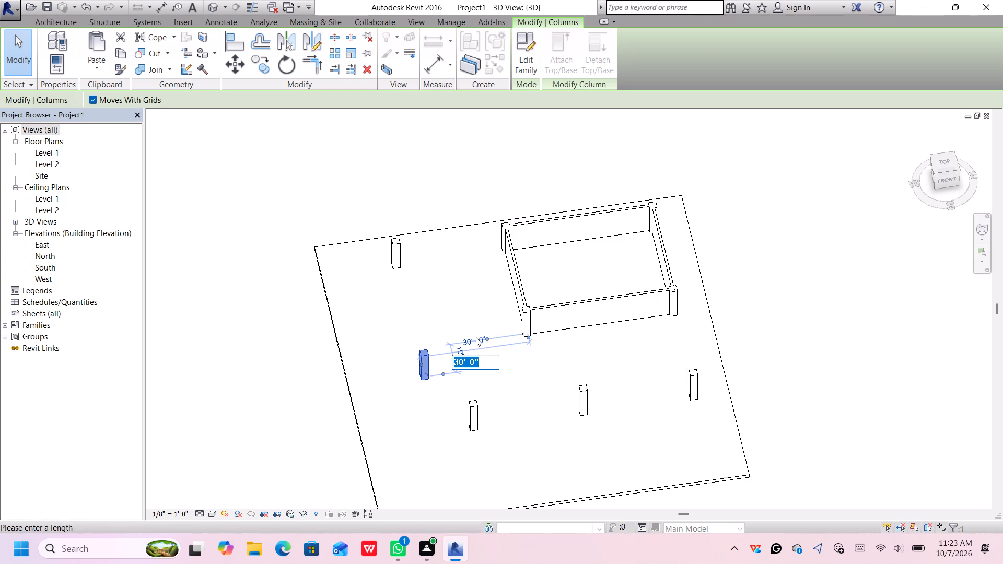
{"action": "type", "text": "20'"}
{"action": "key", "text": "Return"}
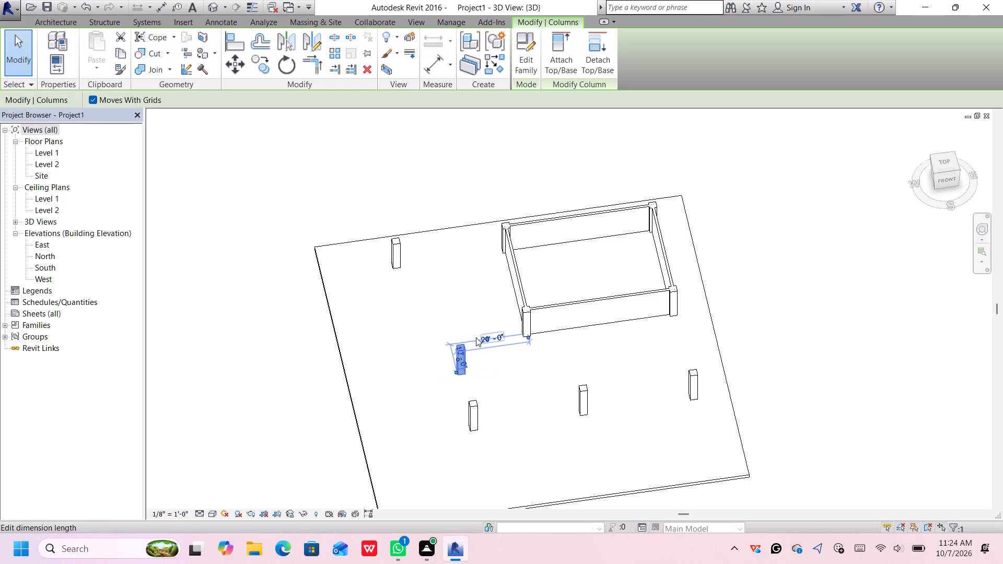
Set the slab's northwest column 20' from the enclosure's west side, then deselect it.
{"action": "left_click", "coordinate": [400, 255]}
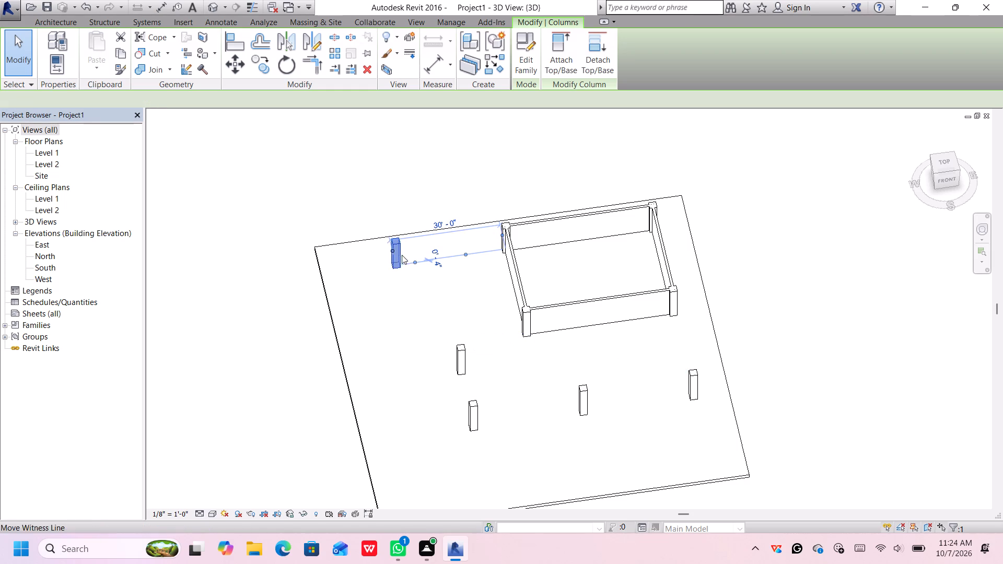
{"action": "key", "text": "3"}
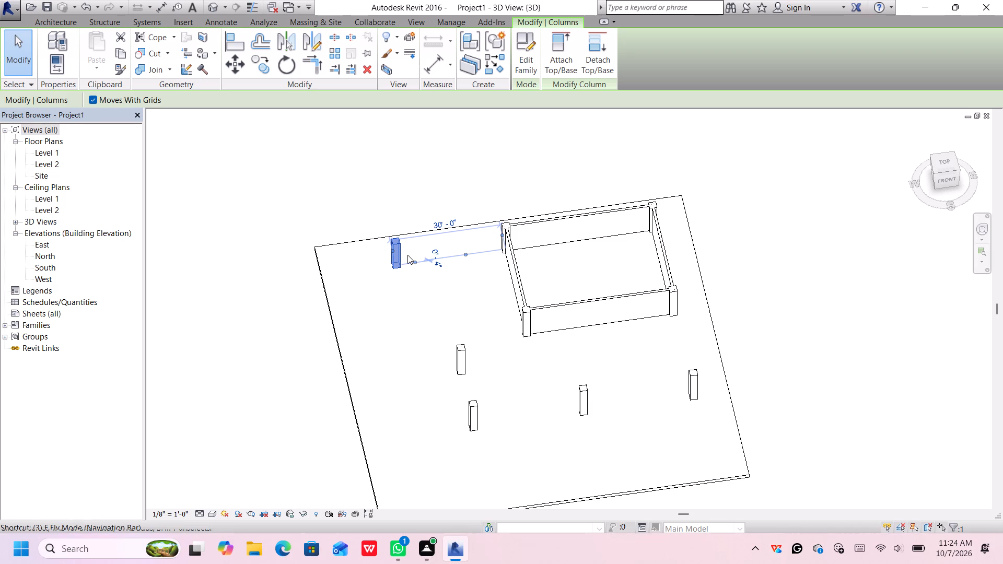
{"action": "type", "text": "20"}
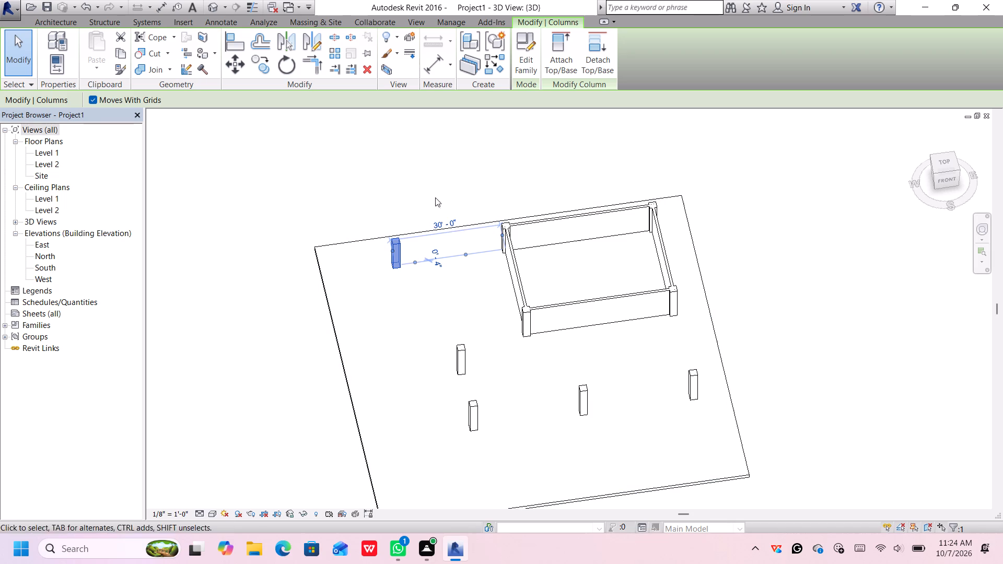
{"action": "left_click", "coordinate": [452, 222]}
{"action": "type", "text": "20'"}
{"action": "key", "text": "Return"}
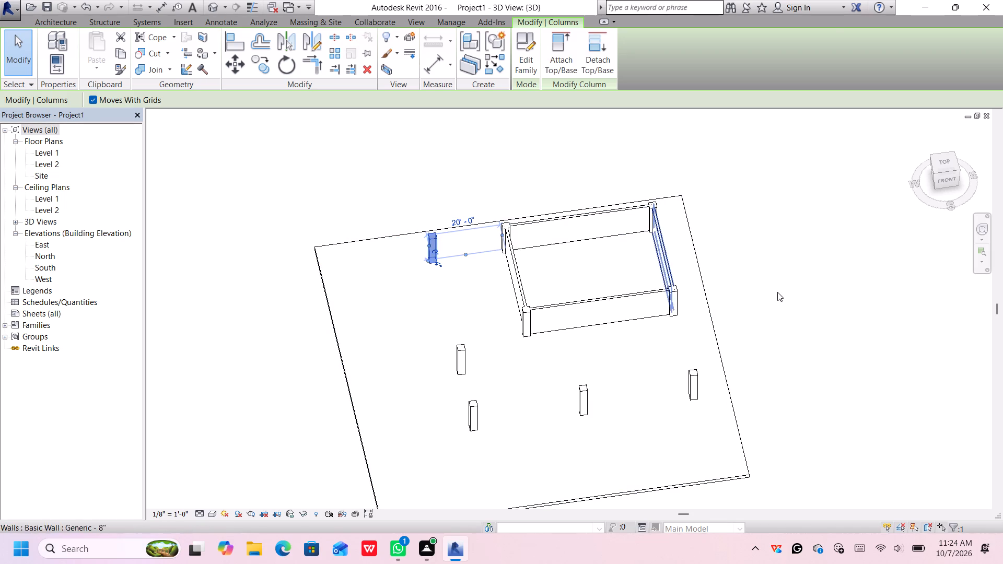
{"action": "left_click", "coordinate": [784, 315]}
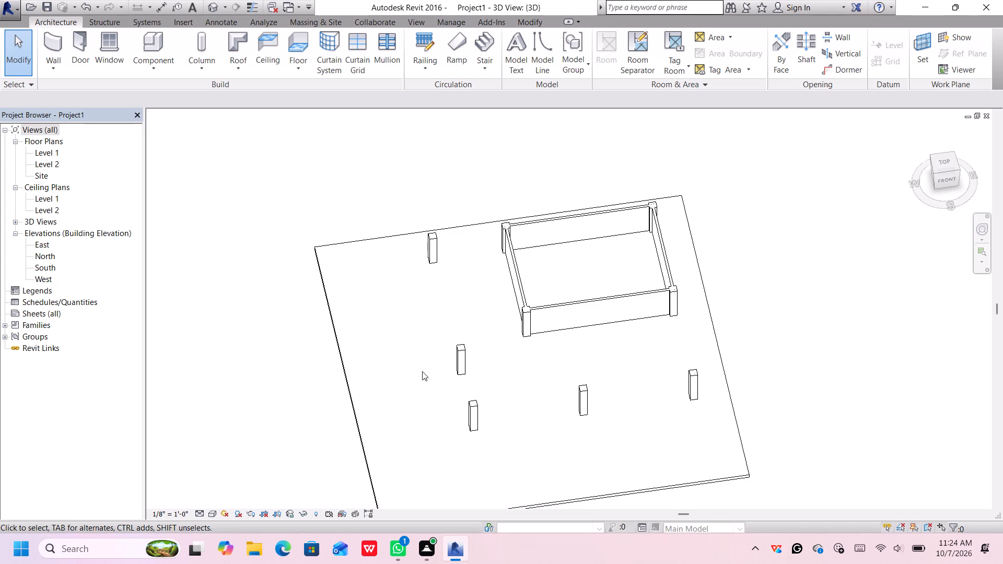
Set the west row's middle column offset from the enclosure's south side to 0, then deselect it.
{"action": "left_click", "coordinate": [461, 365]}
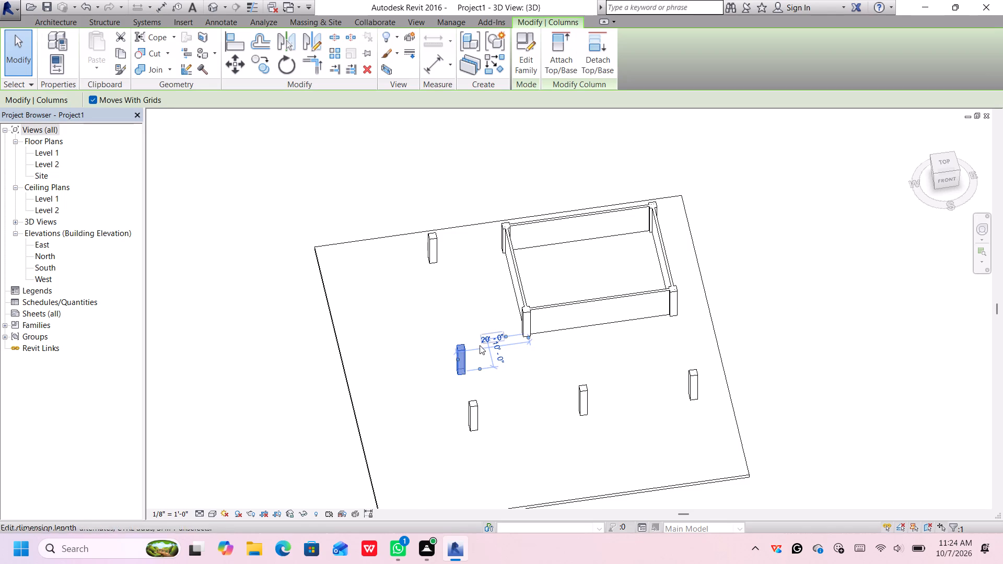
{"action": "scroll", "coordinate": [479, 349], "scroll_direction": "up", "scroll_amount": 3}
{"action": "left_click", "coordinate": [509, 353]}
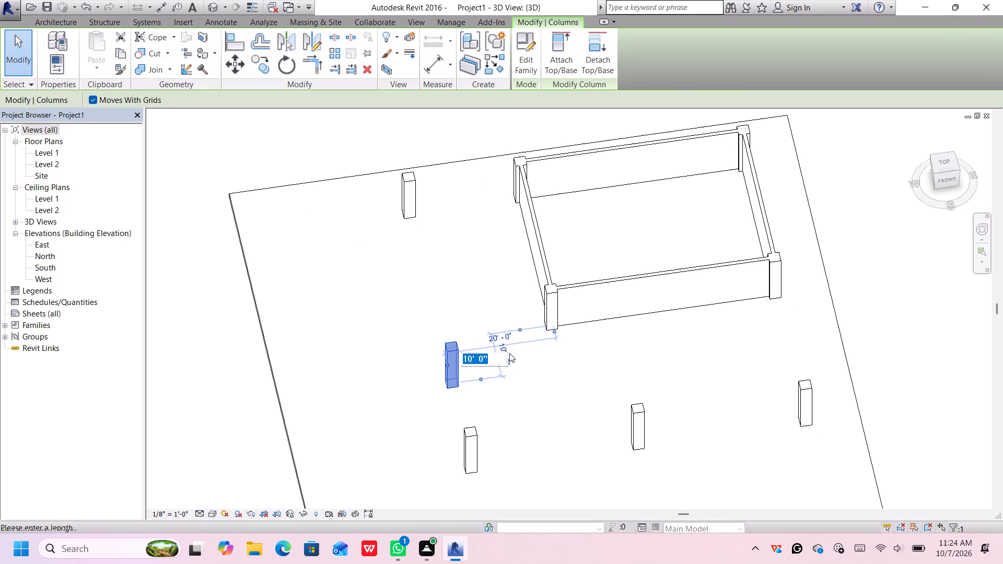
{"action": "key", "text": "0"}
{"action": "key", "text": "Return"}
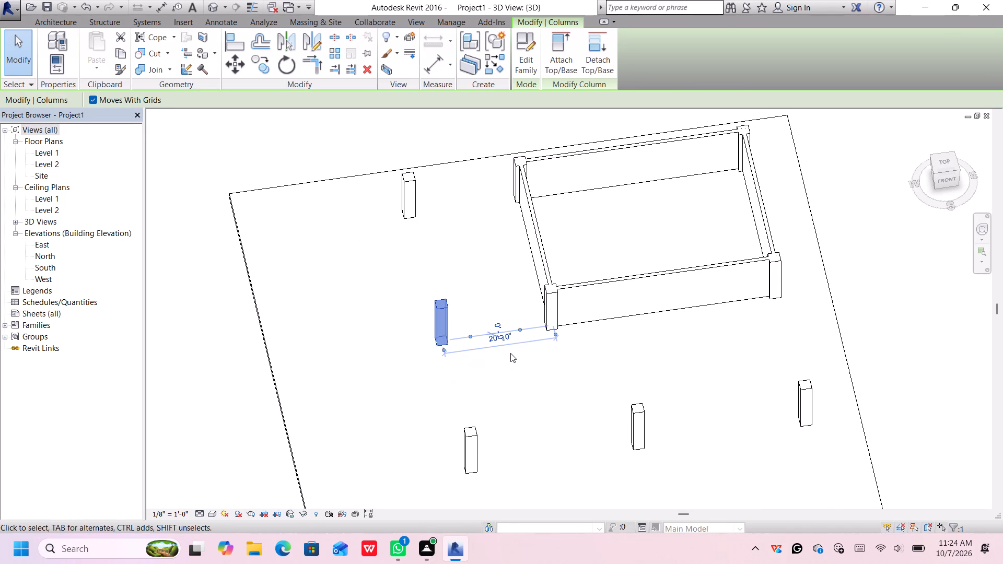
{"action": "left_click", "coordinate": [867, 340]}
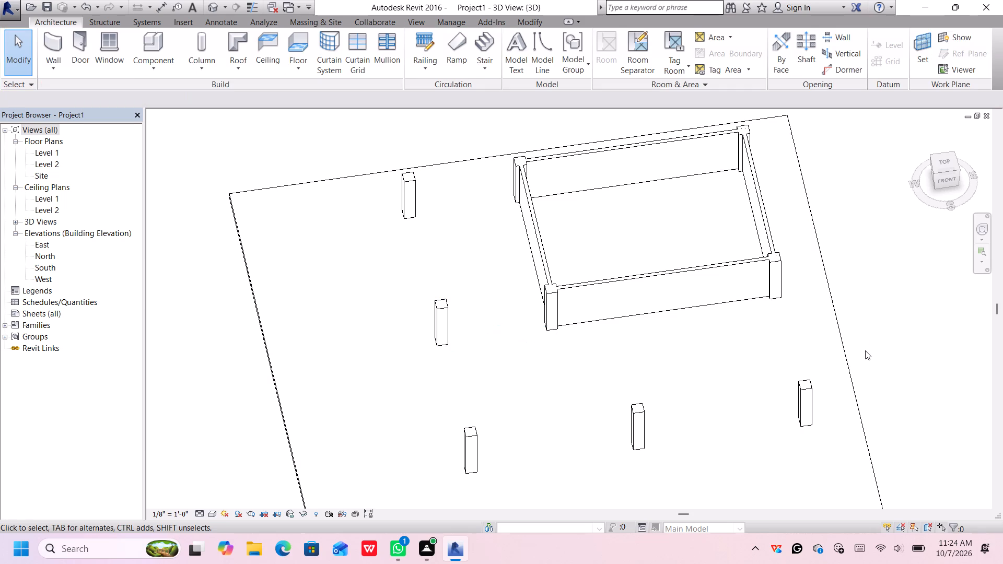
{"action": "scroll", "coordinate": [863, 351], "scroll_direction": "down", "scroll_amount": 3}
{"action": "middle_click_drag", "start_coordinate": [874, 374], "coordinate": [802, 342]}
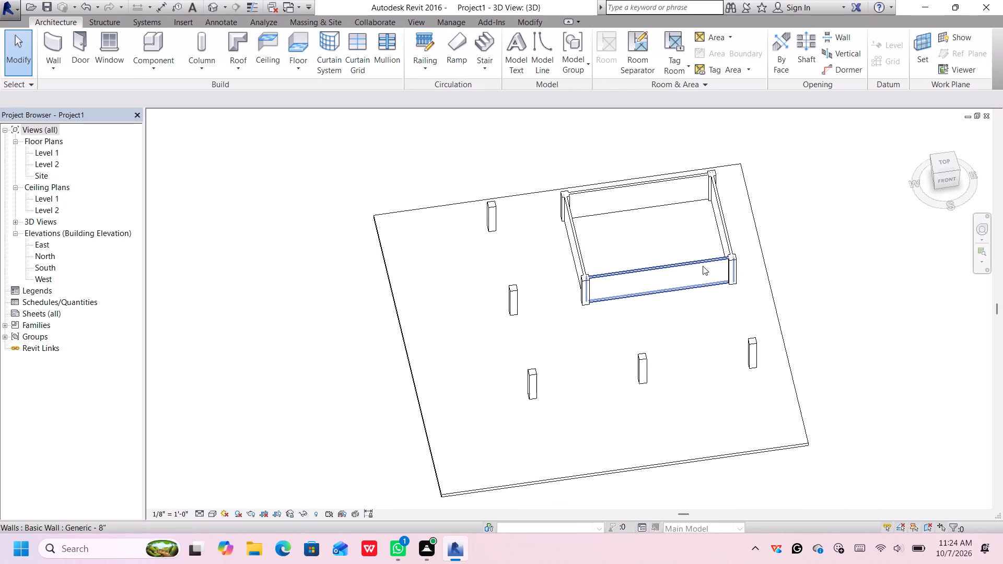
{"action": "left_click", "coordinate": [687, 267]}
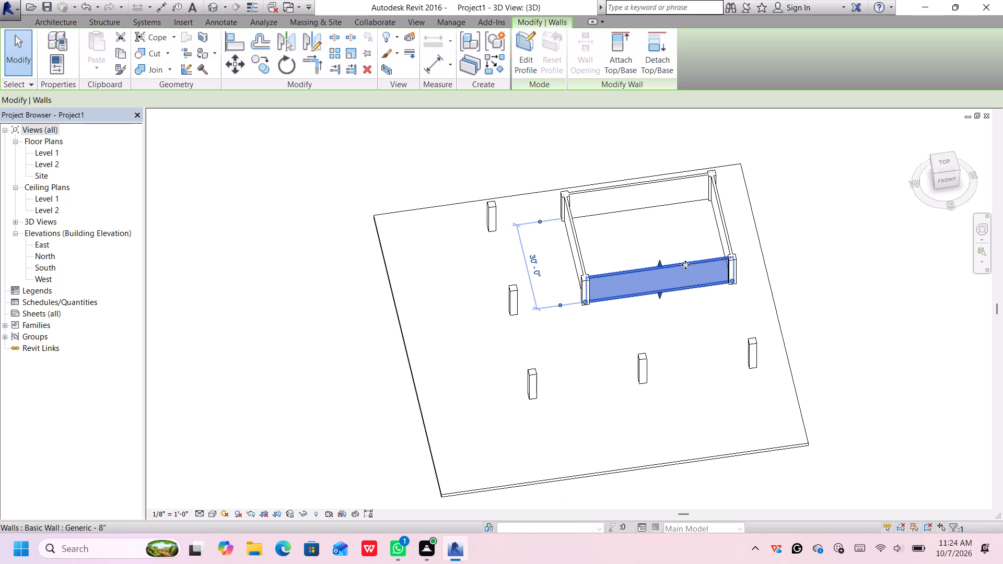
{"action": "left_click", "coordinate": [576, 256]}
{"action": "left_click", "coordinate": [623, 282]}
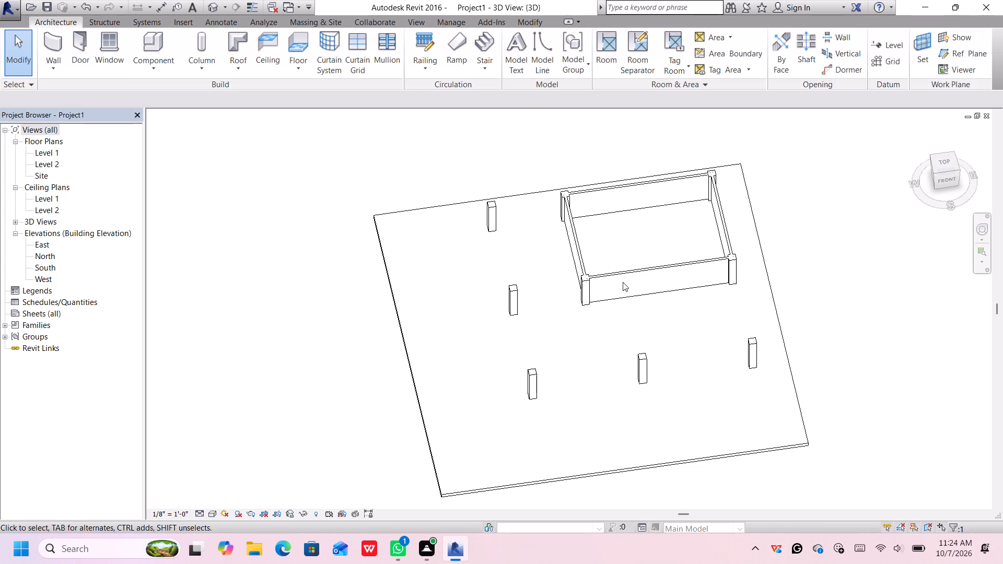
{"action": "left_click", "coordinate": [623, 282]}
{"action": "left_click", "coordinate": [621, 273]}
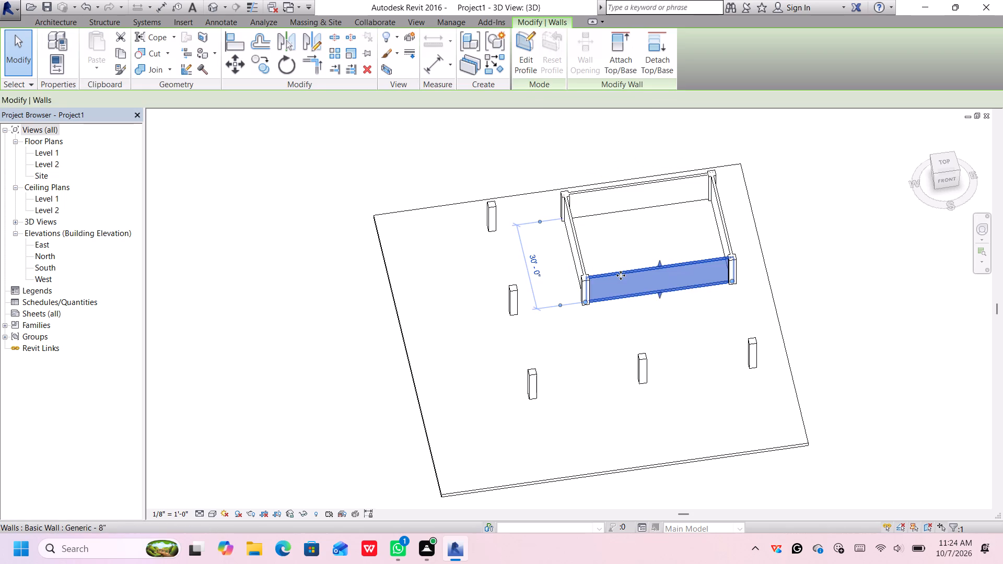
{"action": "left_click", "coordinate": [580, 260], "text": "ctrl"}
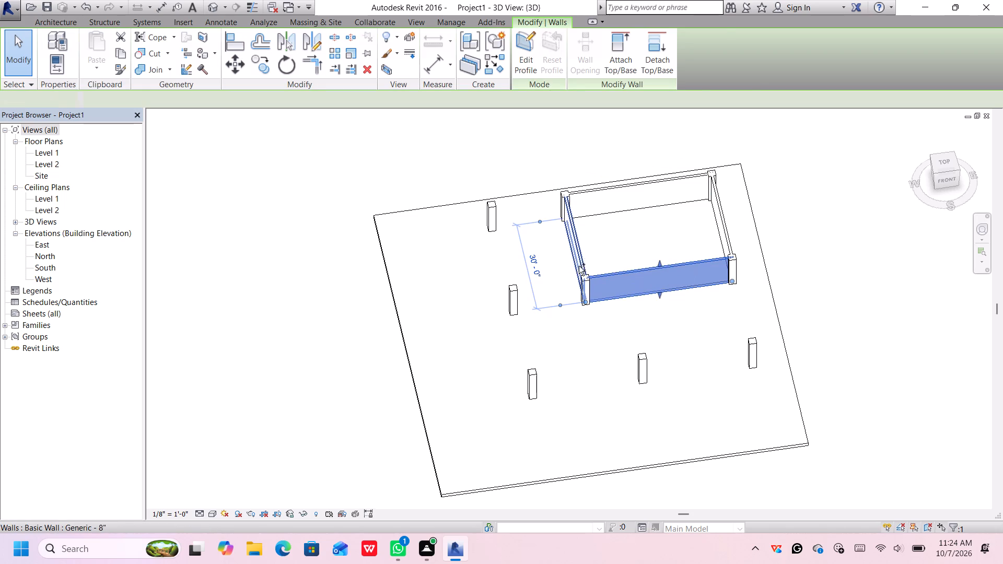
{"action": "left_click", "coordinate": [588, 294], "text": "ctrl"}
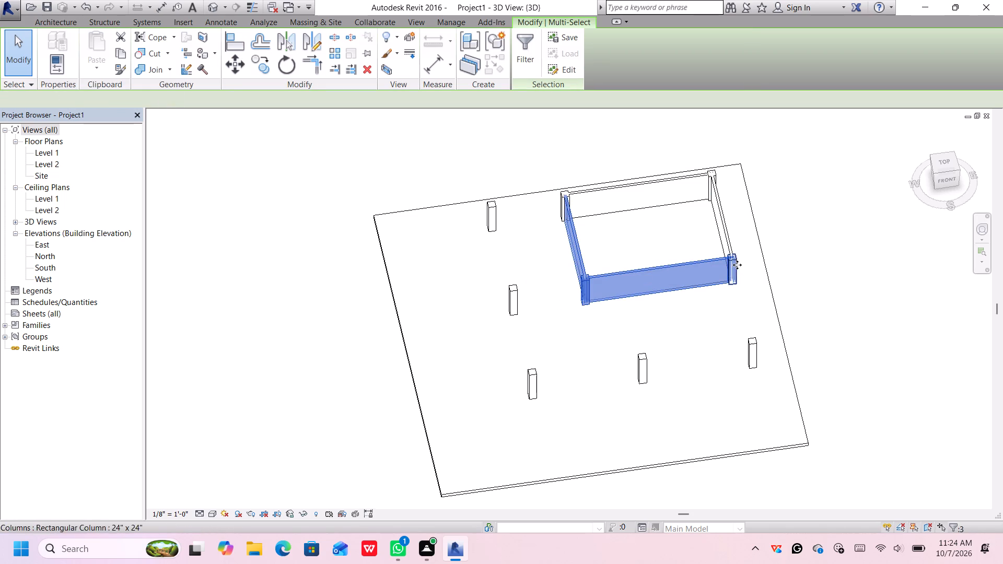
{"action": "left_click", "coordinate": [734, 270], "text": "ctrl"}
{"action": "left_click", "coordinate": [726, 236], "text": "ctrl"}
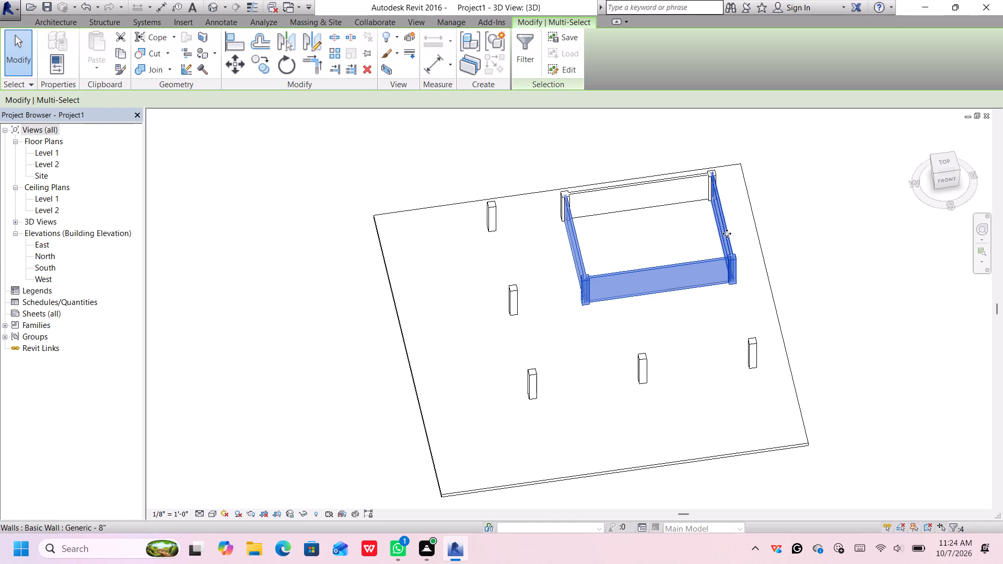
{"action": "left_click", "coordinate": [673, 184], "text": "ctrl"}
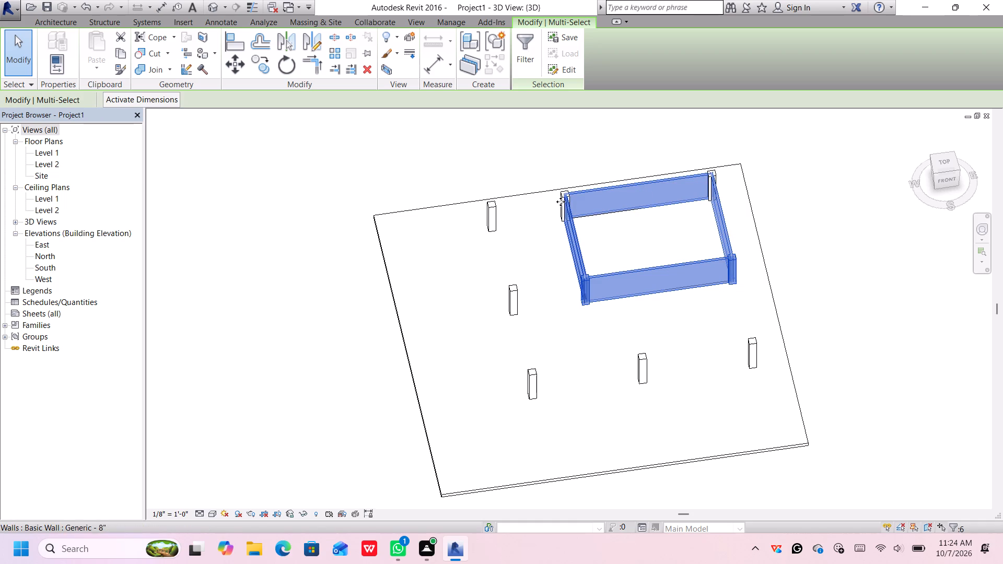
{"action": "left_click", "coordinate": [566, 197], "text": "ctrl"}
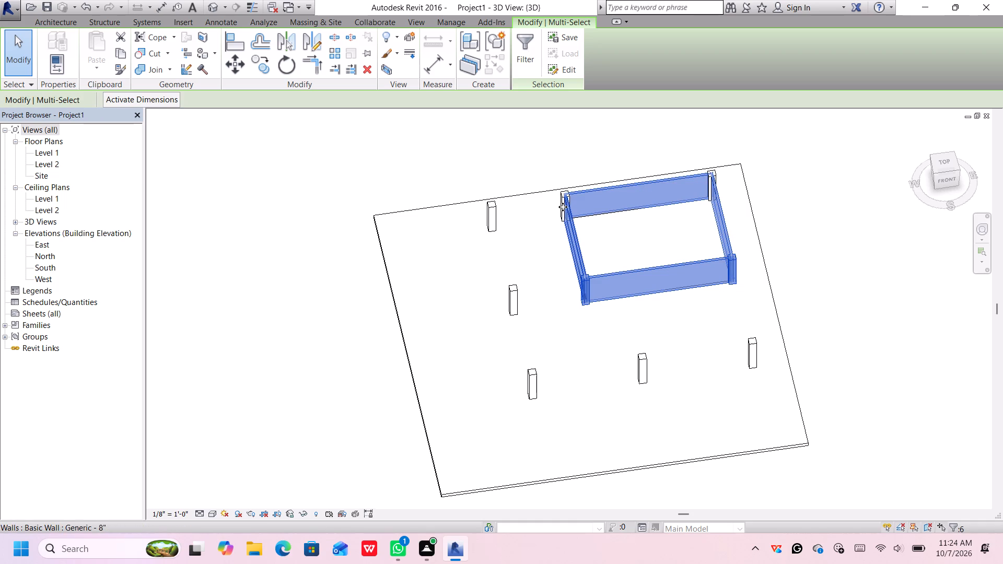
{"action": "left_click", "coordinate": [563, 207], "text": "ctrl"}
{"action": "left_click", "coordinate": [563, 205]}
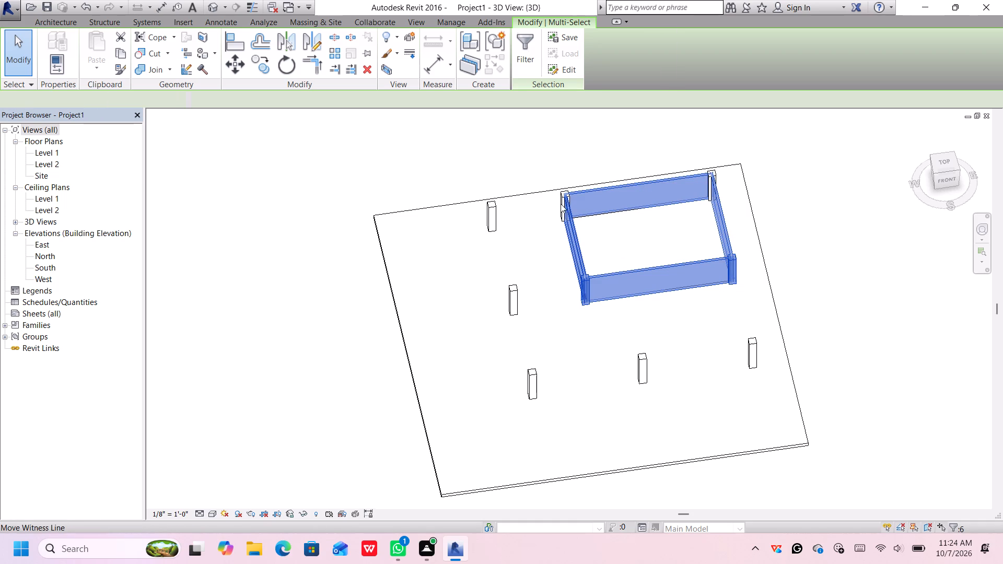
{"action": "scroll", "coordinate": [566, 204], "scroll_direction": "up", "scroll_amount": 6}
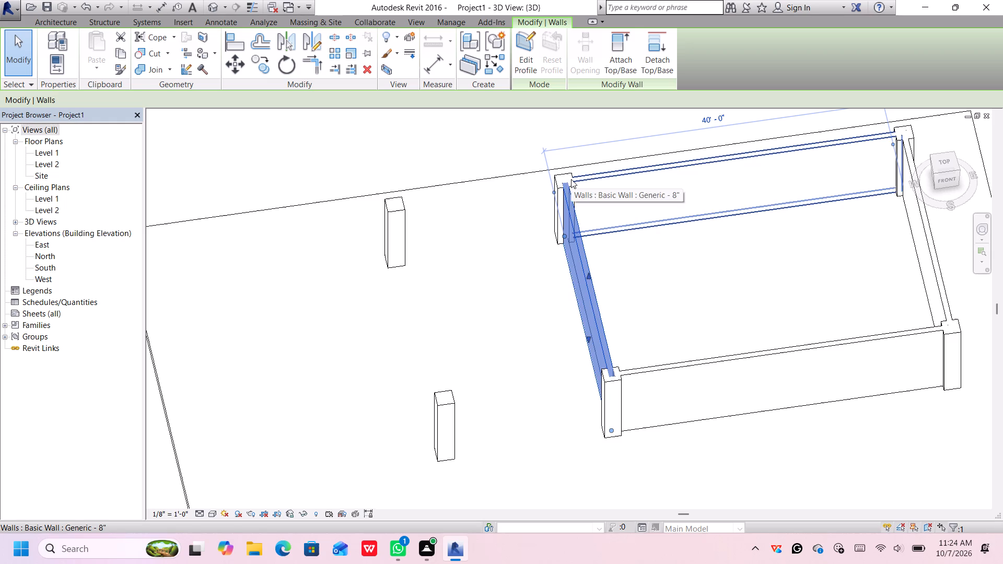
Select the enclosure's four walls together with its four corner columns.
{"action": "left_click", "coordinate": [571, 179]}
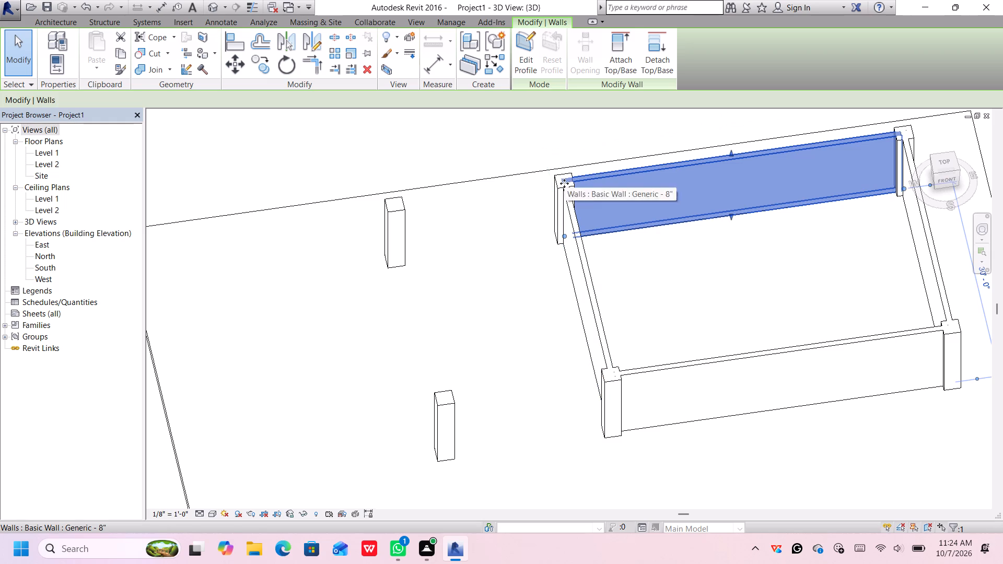
{"action": "left_click", "coordinate": [564, 183], "text": "ctrl"}
{"action": "left_click", "coordinate": [561, 187], "text": "ctrl"}
{"action": "left_click", "coordinate": [558, 194], "text": "ctrl"}
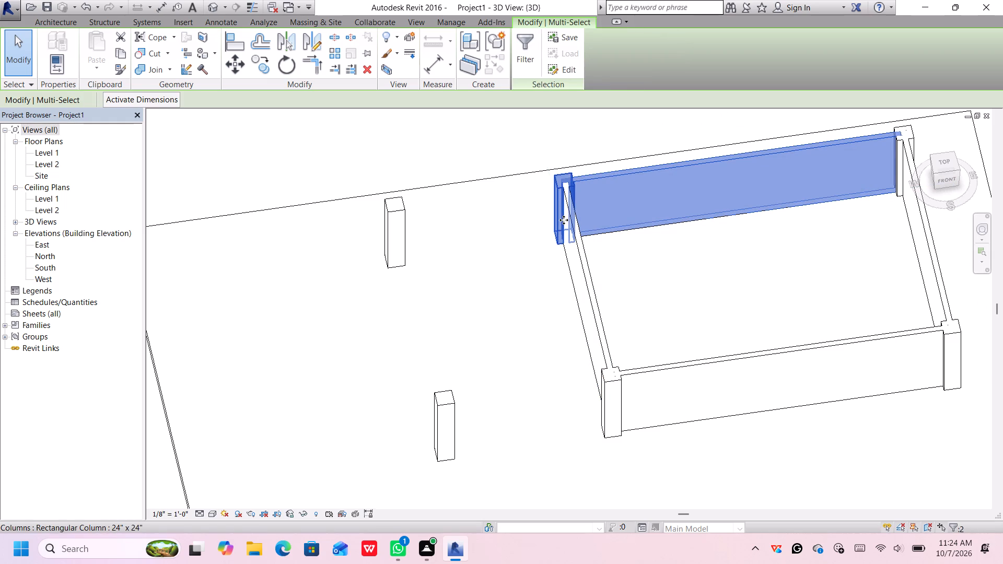
{"action": "left_click", "coordinate": [572, 231], "text": "ctrl"}
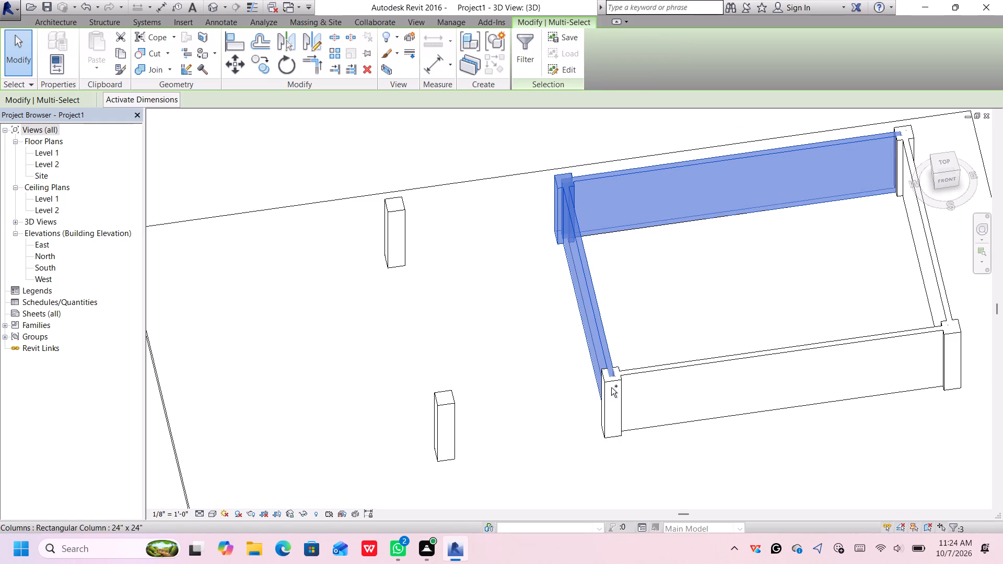
{"action": "left_click", "coordinate": [611, 387], "text": "ctrl"}
{"action": "left_click", "coordinate": [616, 390], "text": "ctrl"}
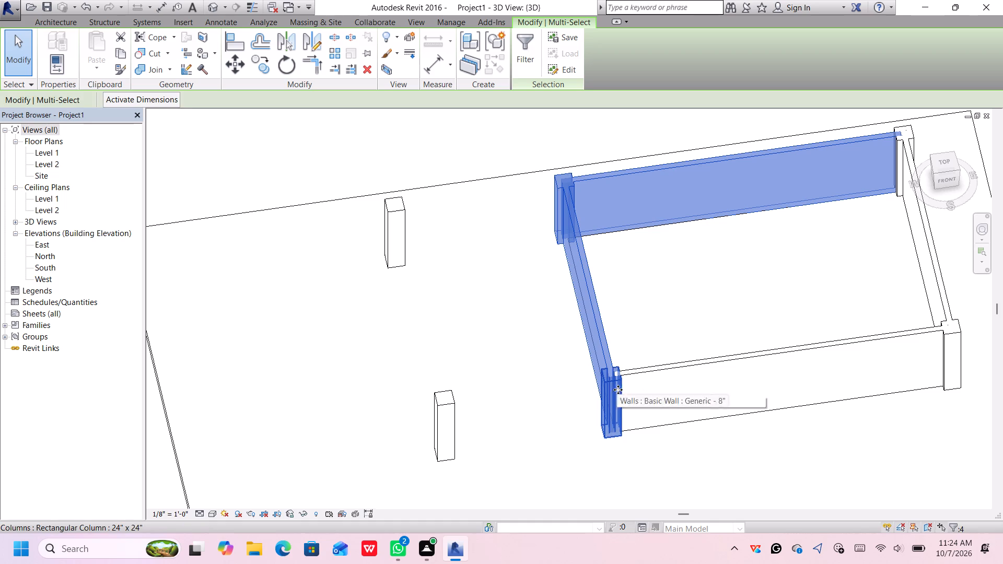
{"action": "left_click", "coordinate": [657, 385], "text": "ctrl"}
{"action": "left_click", "coordinate": [668, 366], "text": "ctrl"}
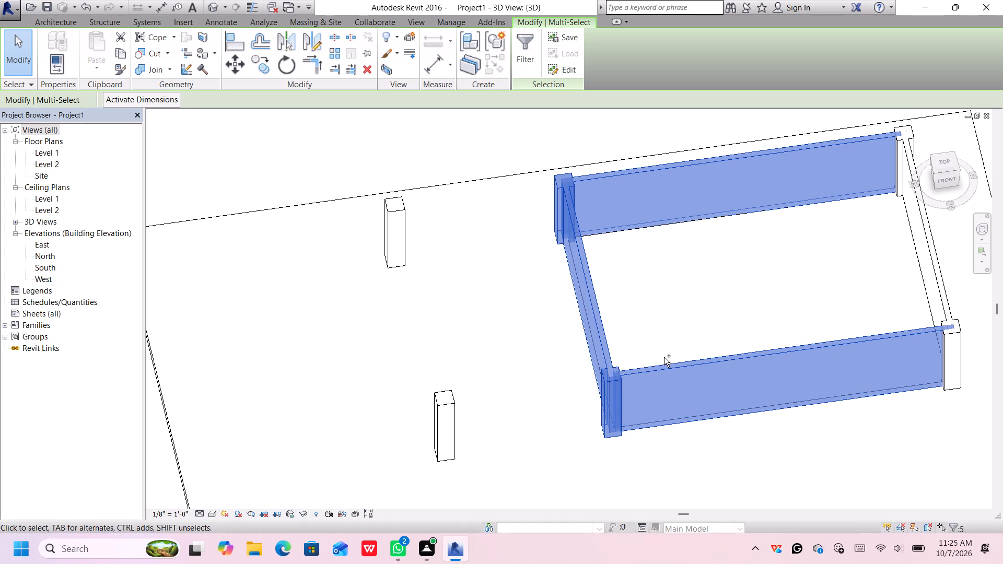
{"action": "middle_click_drag", "start_coordinate": [800, 373], "coordinate": [784, 373], "text": "ctrl"}
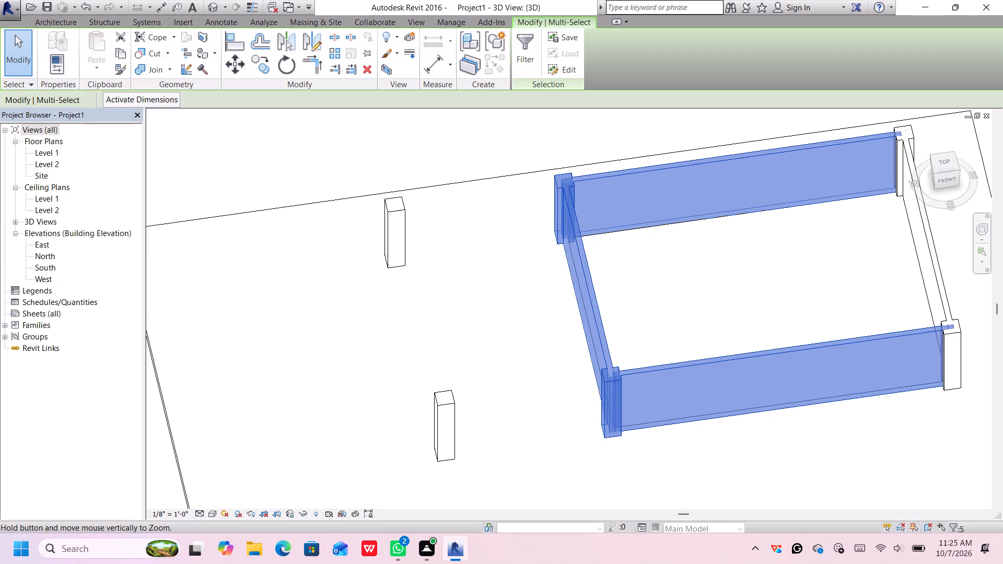
{"action": "middle_click_drag", "start_coordinate": [784, 373], "coordinate": [619, 390], "text": "ctrl"}
{"action": "scroll", "coordinate": [684, 378], "scroll_direction": "down", "scroll_amount": 5, "text": "ctrl"}
{"action": "scroll", "coordinate": [779, 369], "scroll_direction": "down", "scroll_amount": 2, "text": "ctrl"}
{"action": "scroll", "coordinate": [899, 341], "scroll_direction": "down", "scroll_amount": 2, "text": "ctrl"}
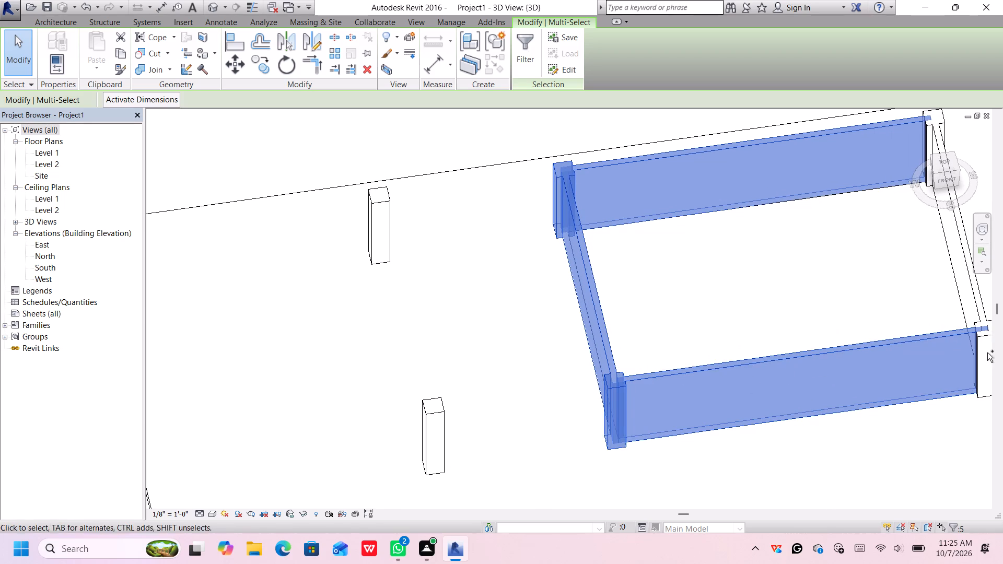
{"action": "left_click", "coordinate": [984, 353], "text": "ctrl"}
{"action": "left_click", "coordinate": [983, 352], "text": "ctrl"}
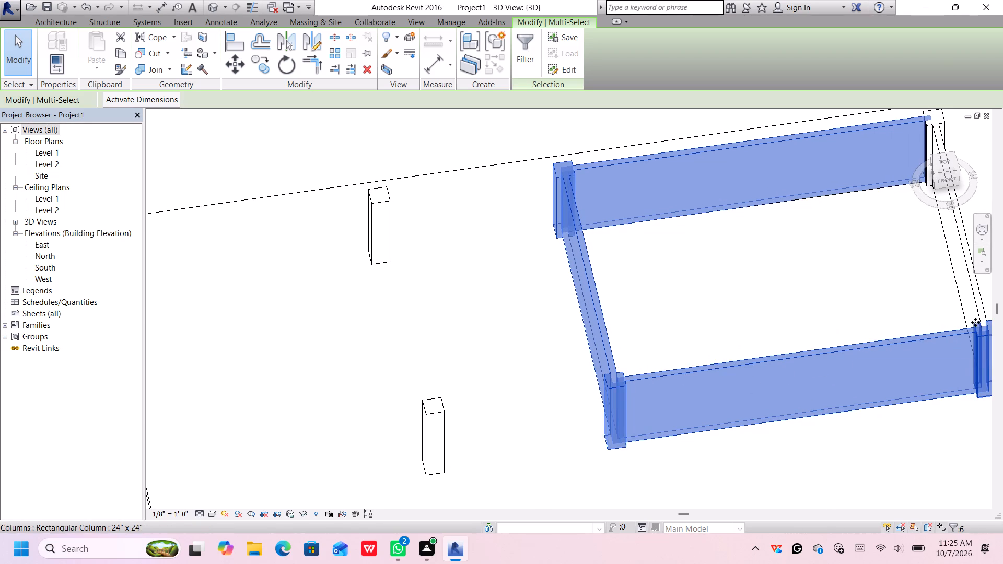
{"action": "left_click", "coordinate": [973, 295], "text": "ctrl"}
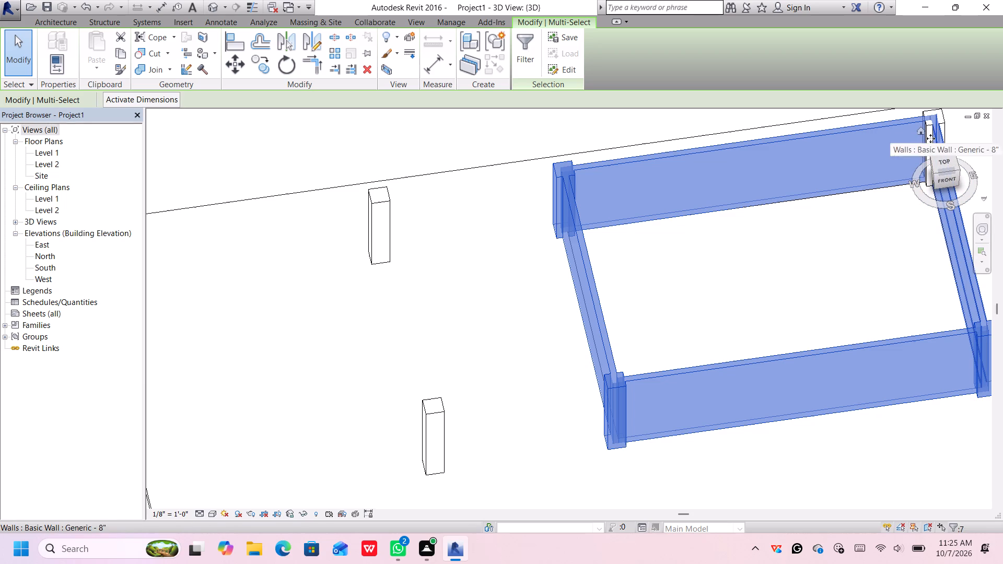
{"action": "scroll", "coordinate": [940, 123], "scroll_direction": "down", "scroll_amount": 5, "text": "ctrl"}
{"action": "scroll", "coordinate": [940, 123], "scroll_direction": "up", "scroll_amount": 1, "text": "ctrl"}
{"action": "scroll", "coordinate": [938, 123], "scroll_direction": "down", "scroll_amount": 1, "text": "ctrl"}
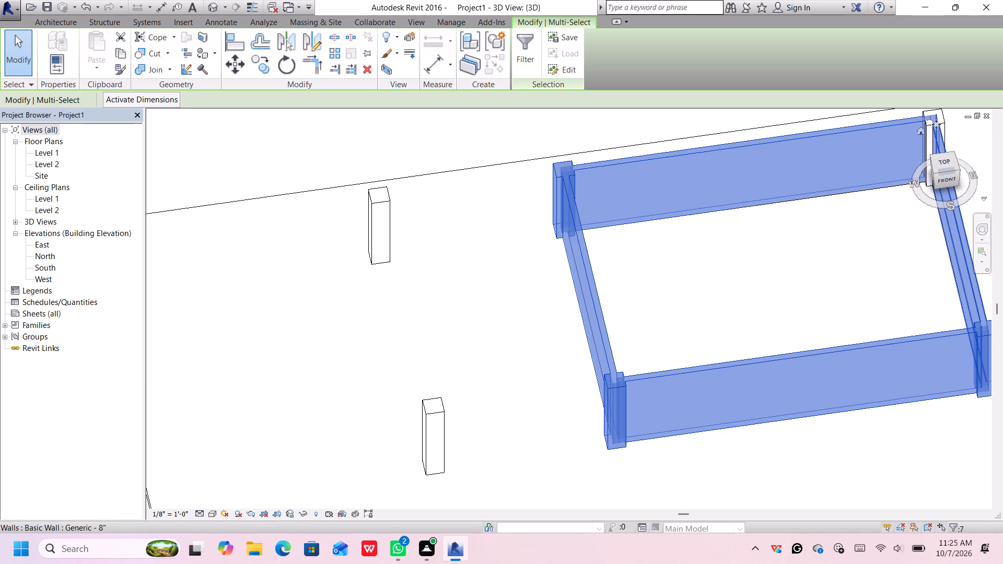
{"action": "scroll", "coordinate": [936, 124], "scroll_direction": "down", "scroll_amount": 1, "text": "ctrl"}
{"action": "middle_click_drag", "start_coordinate": [871, 194], "coordinate": [727, 243], "text": "ctrl"}
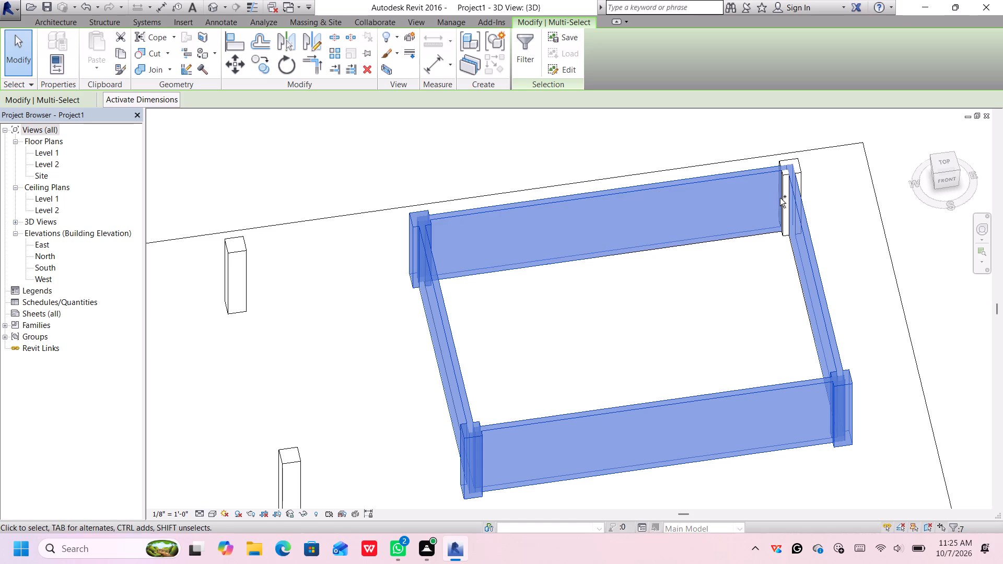
{"action": "left_click", "coordinate": [780, 201], "text": "ctrl"}
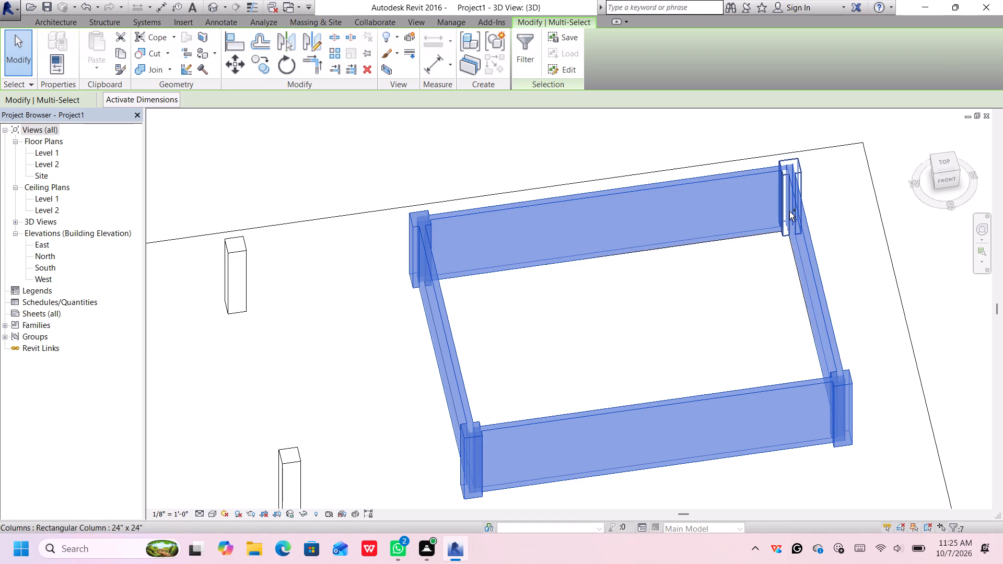
{"action": "left_click", "coordinate": [789, 211], "text": "ctrl"}
Add the five freestanding columns to the selection and nudge the whole layout south, away from the slab's north edge.
{"action": "scroll", "coordinate": [746, 291], "scroll_direction": "down", "scroll_amount": 5, "text": "ctrl"}
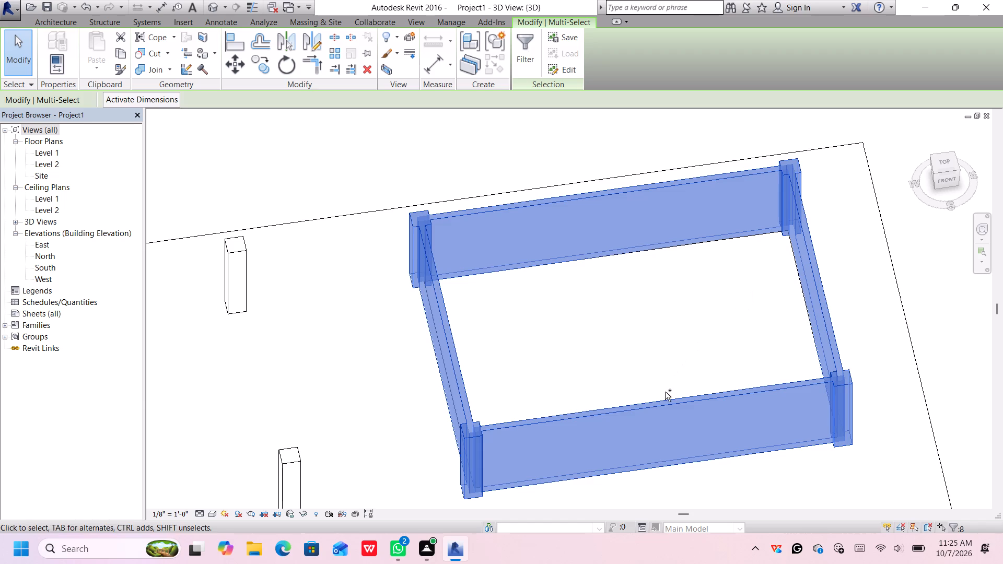
{"action": "middle_click_drag", "start_coordinate": [666, 392], "coordinate": [718, 250], "text": "ctrl"}
{"action": "scroll", "coordinate": [660, 377], "scroll_direction": "down", "scroll_amount": 2, "text": "ctrl"}
{"action": "middle_click_drag", "start_coordinate": [634, 404], "coordinate": [649, 374], "text": "ctrl"}
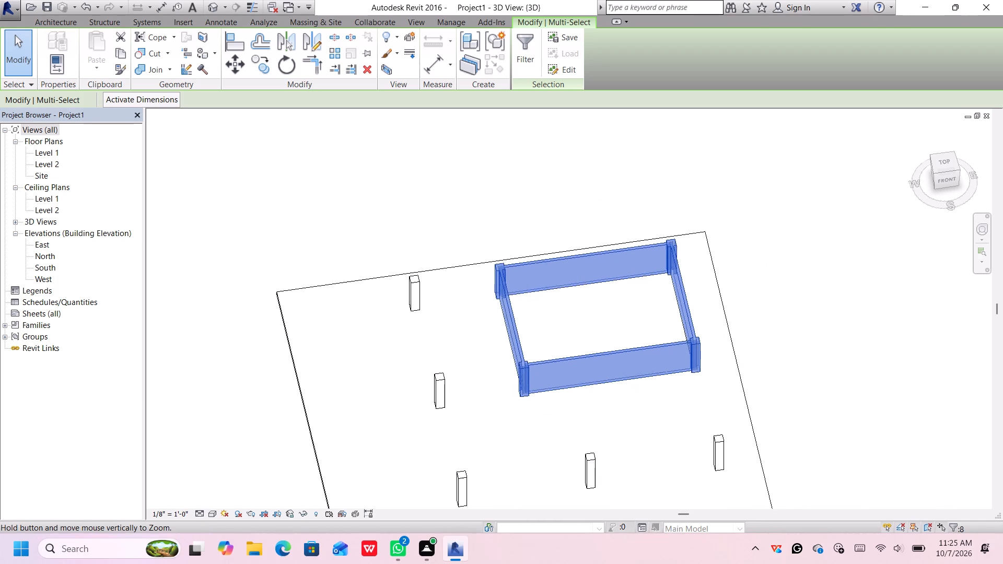
{"action": "middle_click_drag", "start_coordinate": [649, 374], "coordinate": [688, 321], "text": "ctrl"}
{"action": "scroll", "coordinate": [673, 352], "scroll_direction": "up", "scroll_amount": 1, "text": "ctrl"}
{"action": "scroll", "coordinate": [573, 421], "scroll_direction": "up", "scroll_amount": 7, "text": "ctrl"}
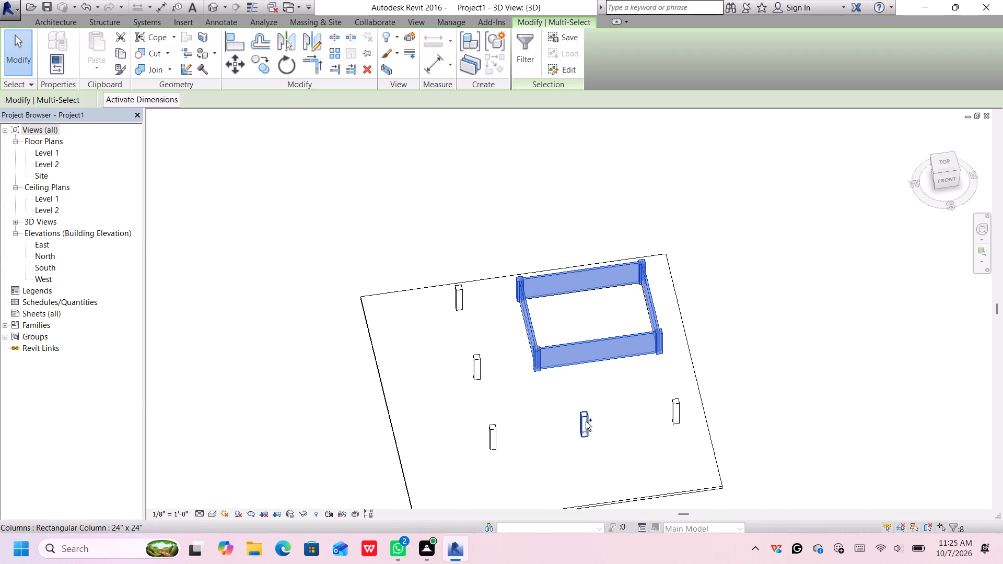
{"action": "left_click", "coordinate": [584, 425], "text": "ctrl"}
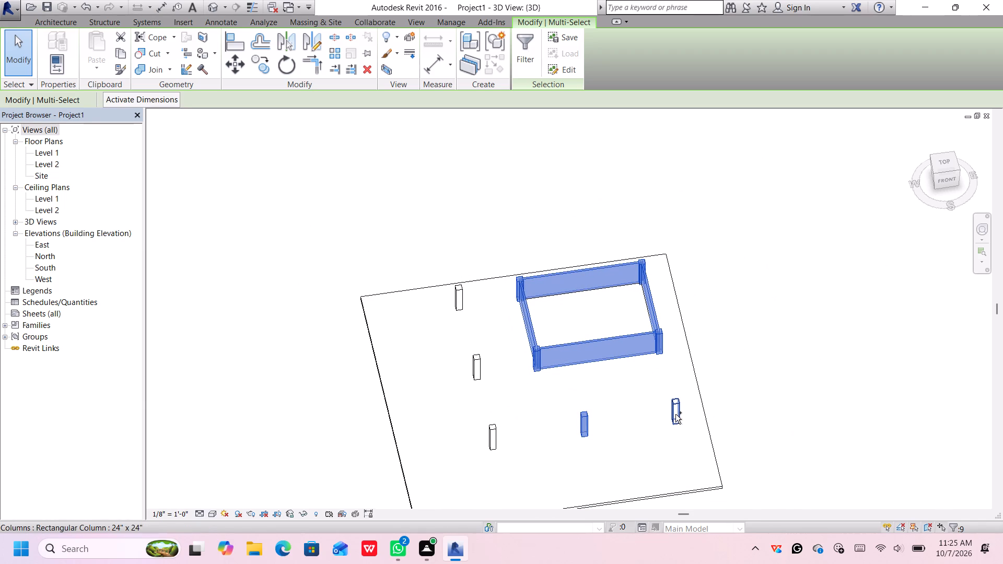
{"action": "left_click", "coordinate": [675, 414], "text": "ctrl"}
{"action": "left_click", "coordinate": [494, 441], "text": "ctrl"}
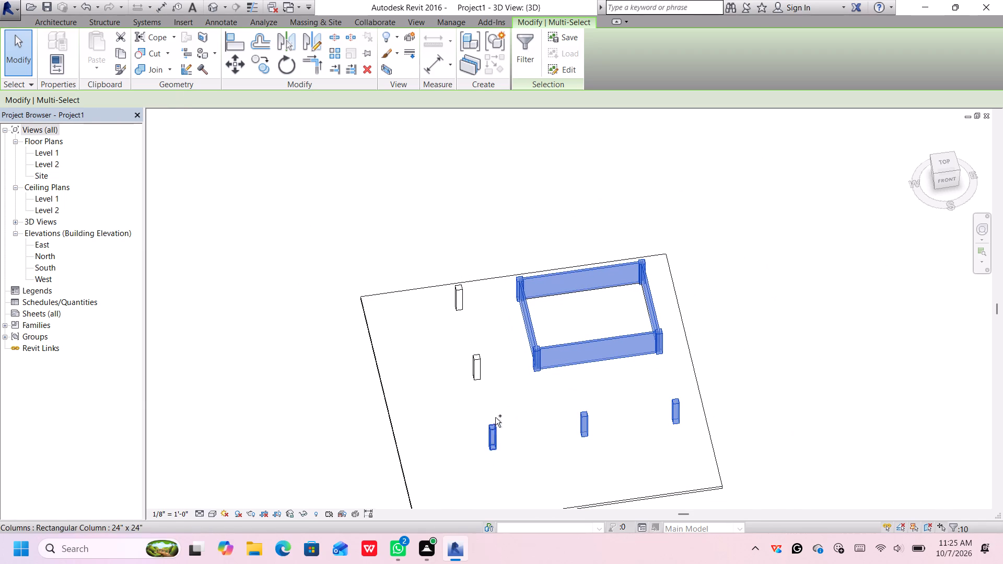
{"action": "left_click", "coordinate": [475, 365], "text": "ctrl"}
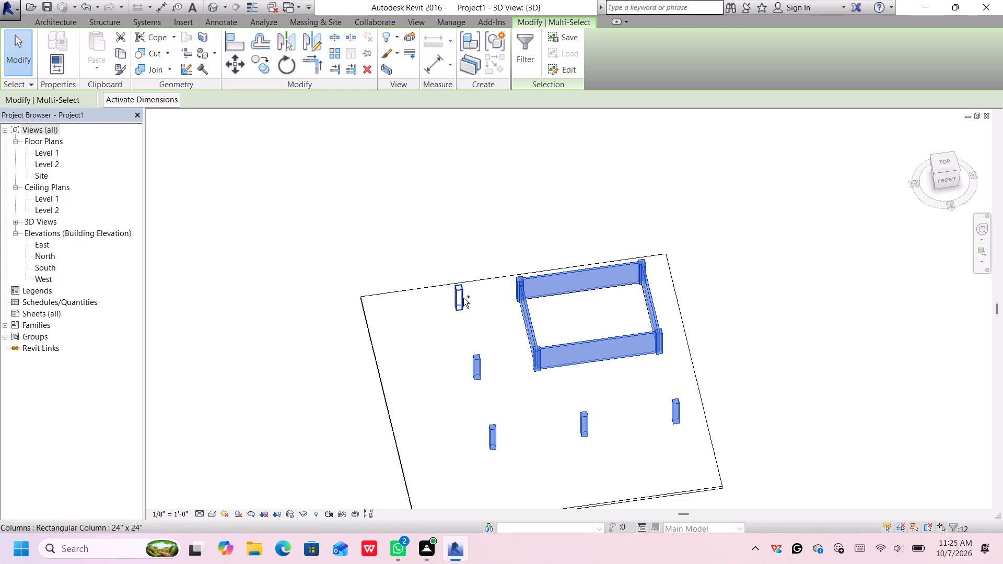
{"action": "left_click", "coordinate": [460, 296], "text": "ctrl"}
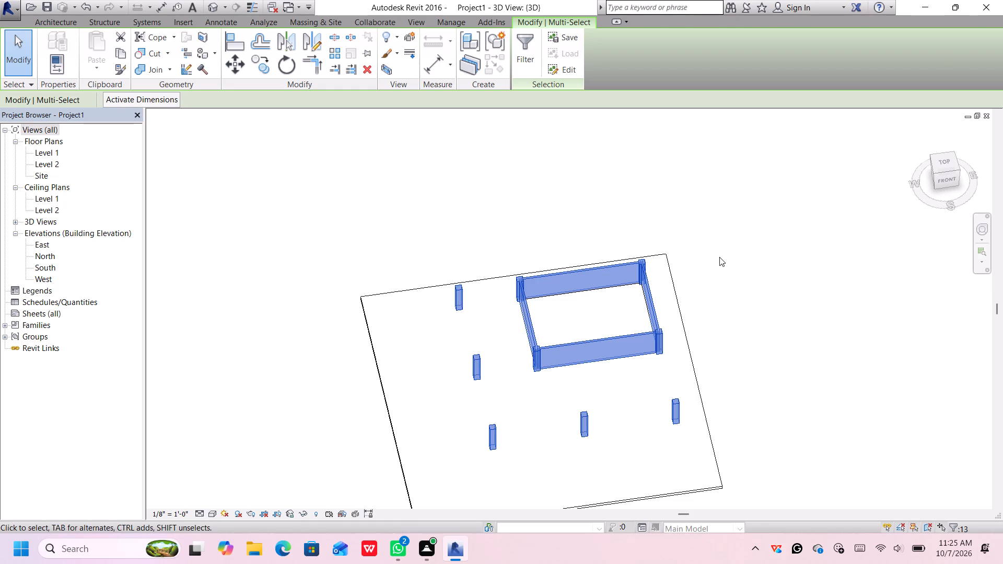
{"action": "key", "text": "Down"}
{"action": "key", "text": "Down"}
{"action": "key", "text": "Down"}
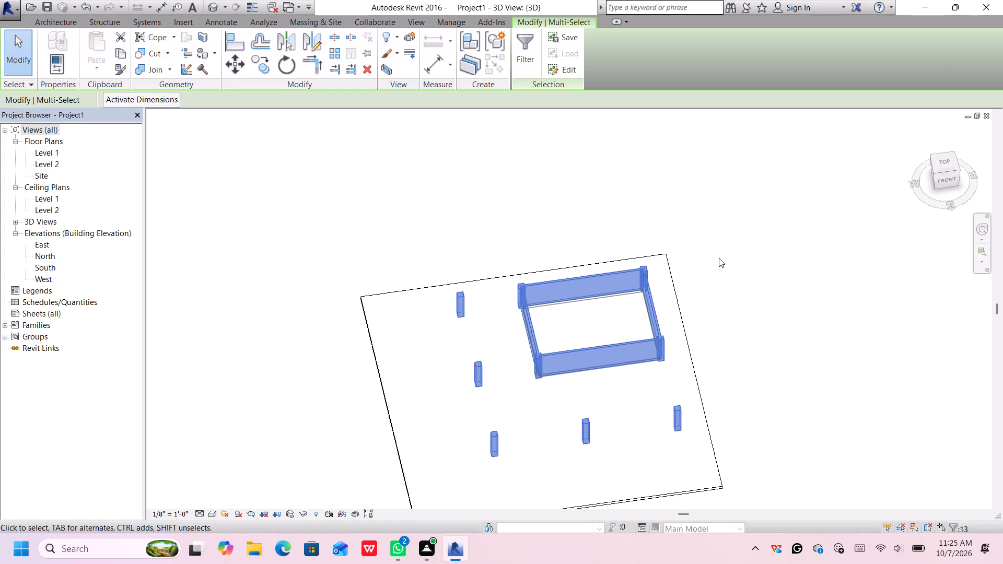
{"action": "key", "text": "Down"}
{"action": "key", "text": "Down"}
{"action": "key", "text": "Down"}
{"action": "key", "text": "Down"}
{"action": "key", "text": "Down"}
{"action": "key", "text": "Down"}
{"action": "key", "text": "Down"}
{"action": "key", "text": "Down"}
{"action": "key", "text": "Down"}
{"action": "key", "text": "Down"}
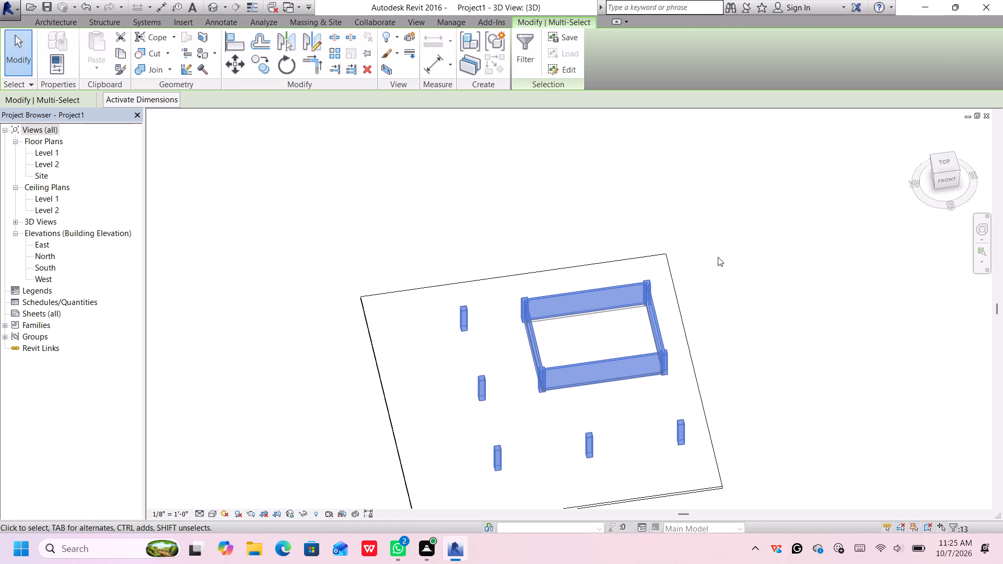
{"action": "key", "text": "Down"}
{"action": "key", "text": "Down"}
{"action": "key", "text": "Down"}
{"action": "key", "text": "Down"}
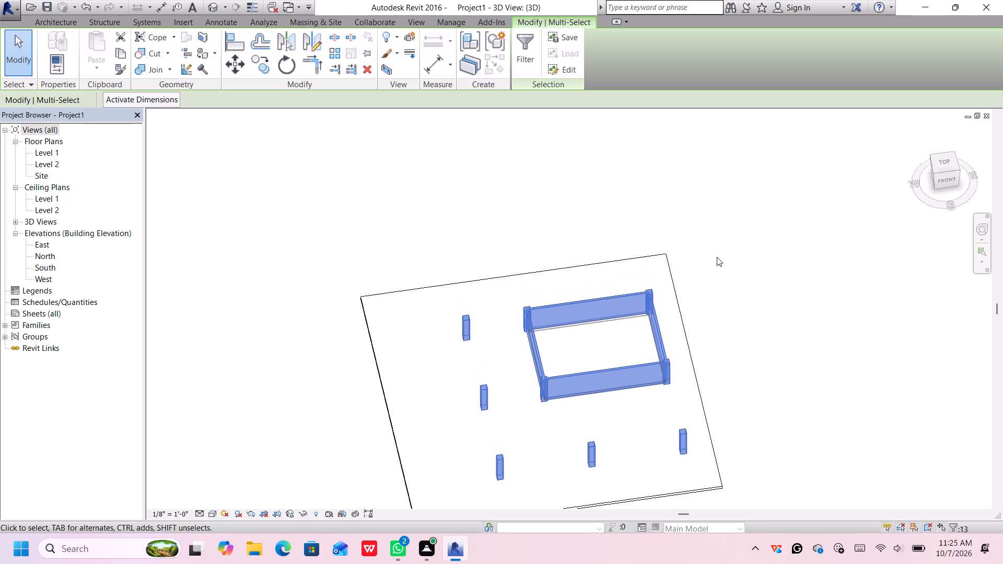
{"action": "key", "text": "Up"}
Nudge the selected walls and columns west until roughly centred between the slab's east and west edges, checking from the top, then deselect.
{"action": "key", "text": "Left"}
{"action": "key", "text": "Left"}
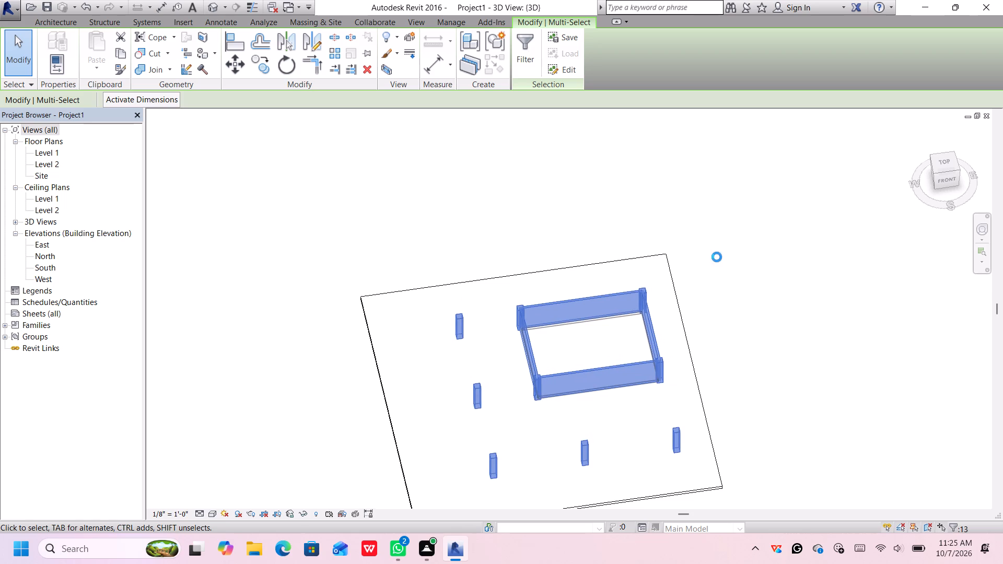
{"action": "key", "text": "Left"}
{"action": "key", "text": "Left"}
{"action": "key", "text": "Left"}
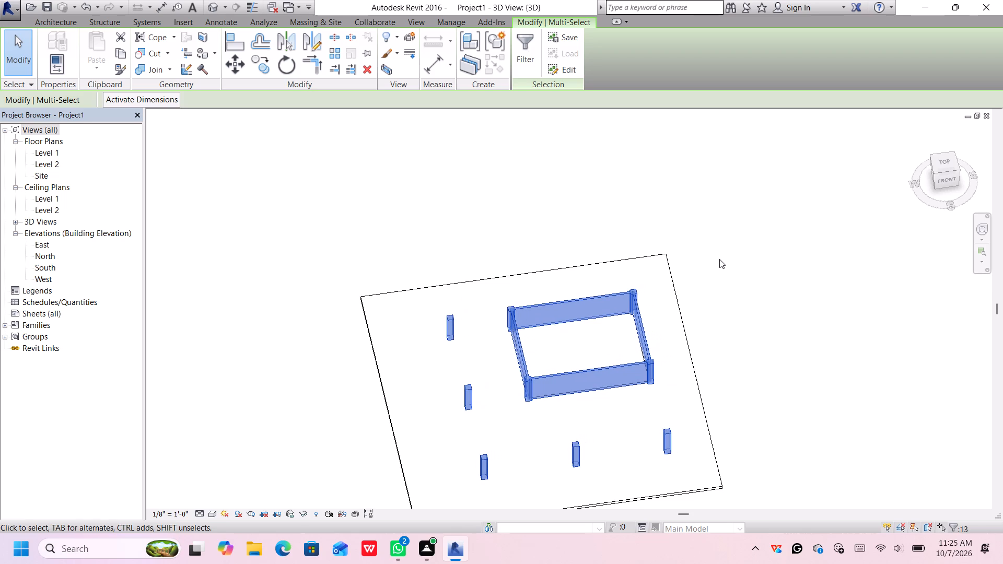
{"action": "key", "text": "Left"}
{"action": "key", "text": "Left"}
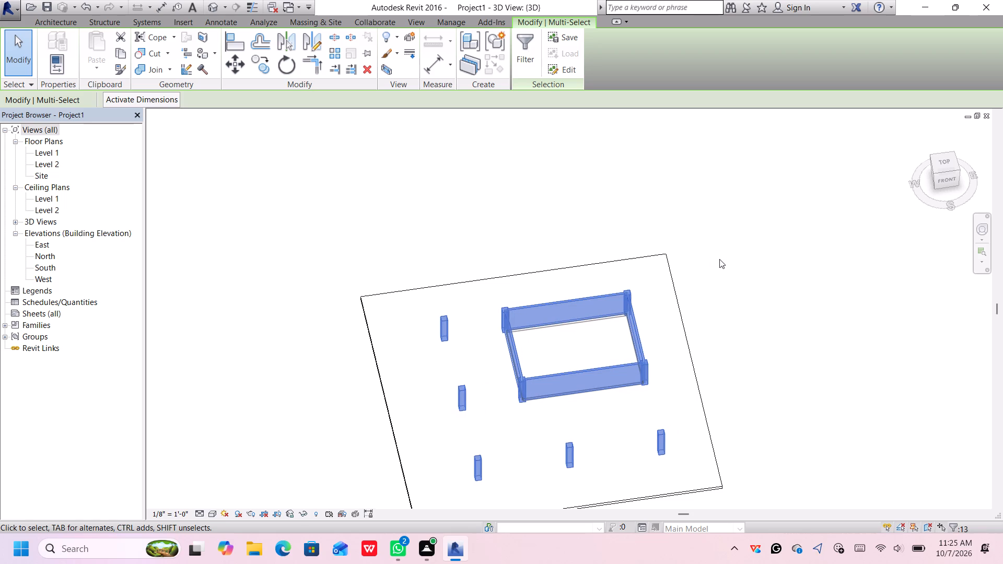
{"action": "key", "text": "Left"}
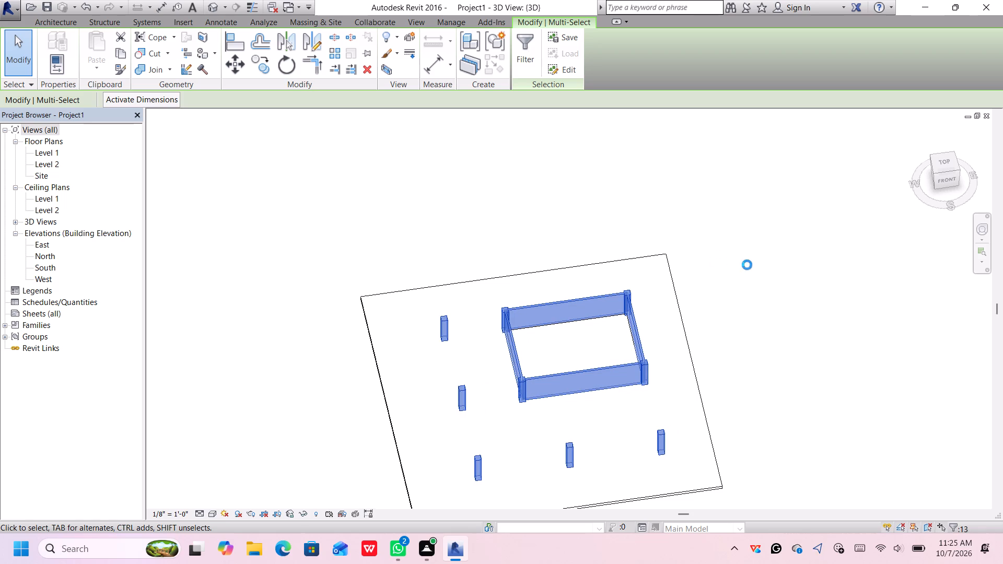
{"action": "left_click", "coordinate": [941, 160]}
{"action": "scroll", "coordinate": [784, 303], "scroll_direction": "down", "scroll_amount": 3}
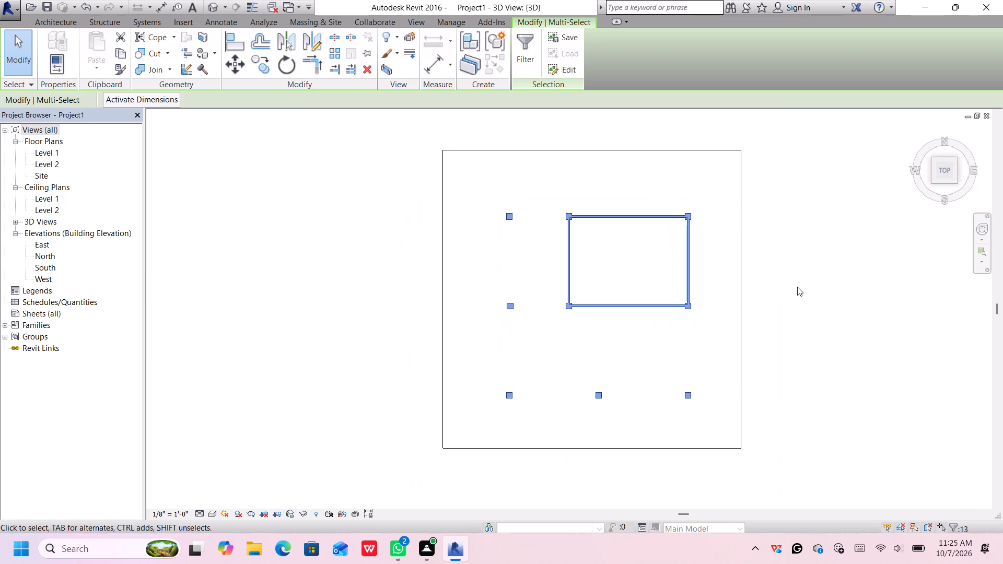
{"action": "key", "text": "Left"}
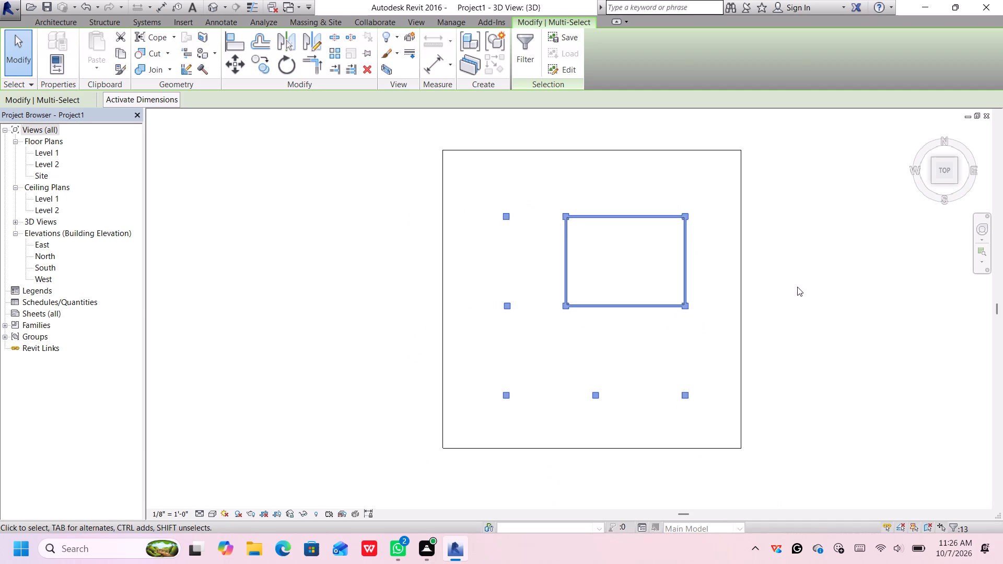
{"action": "key", "text": "Left"}
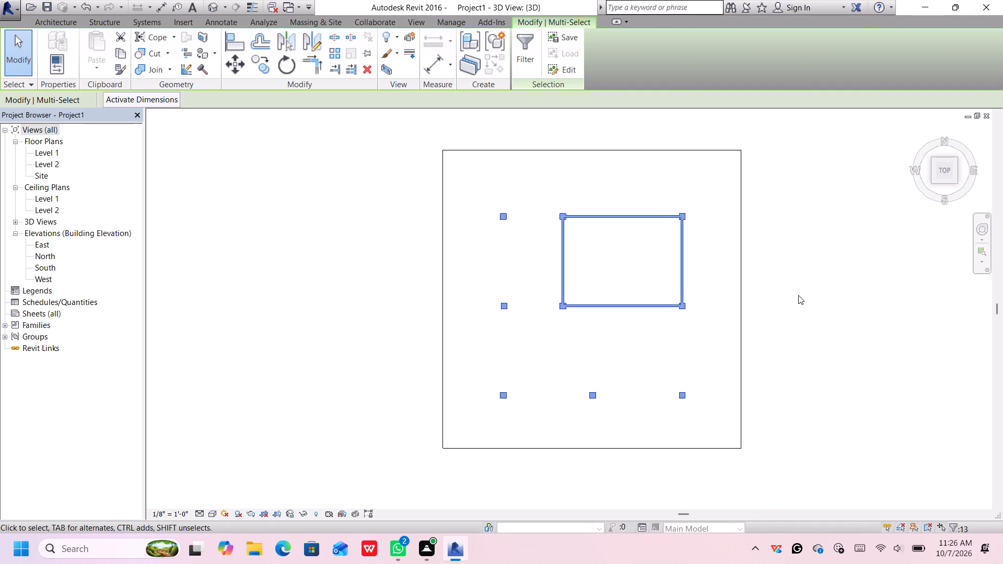
{"action": "left_click", "coordinate": [798, 295]}
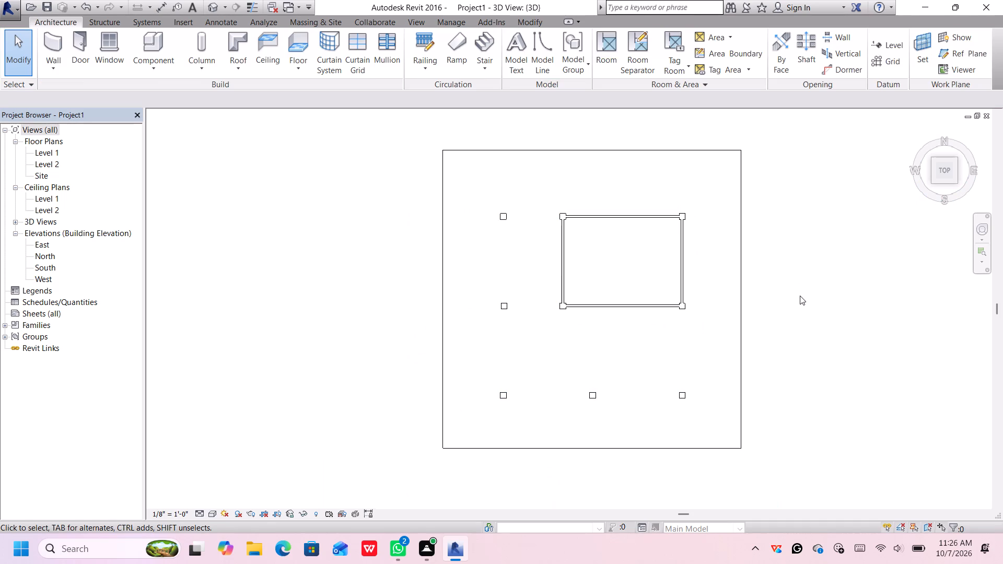
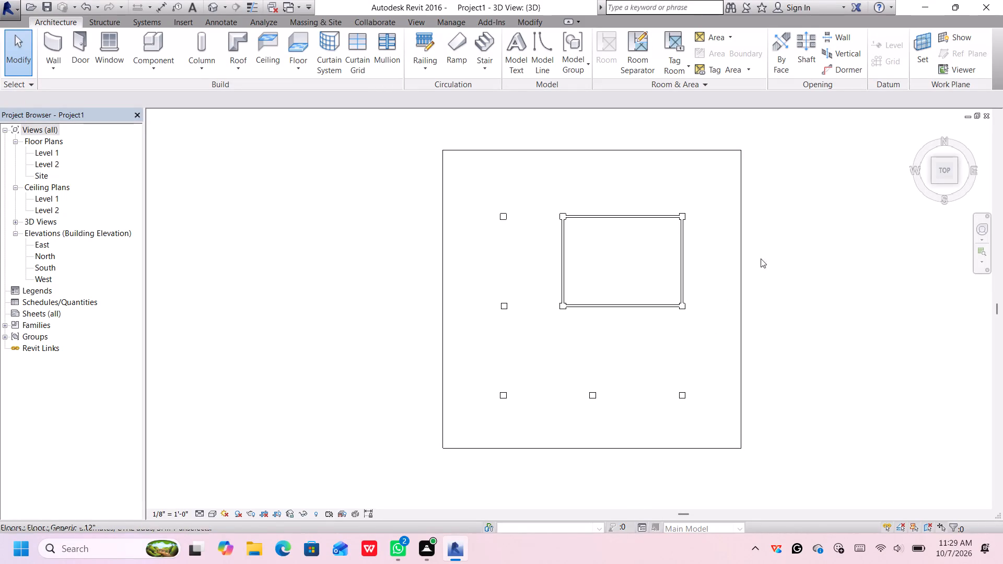
Assign the Parking Stripe paint material to the structure layer of the slab's Generic - 12" floor type.
{"action": "left_click", "coordinate": [933, 181]}
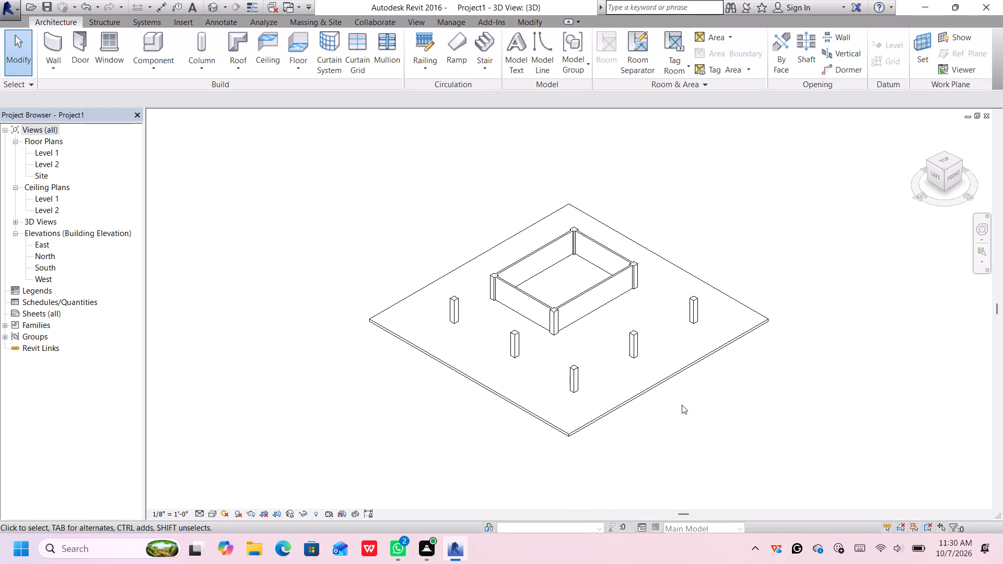
{"action": "middle_click_drag", "start_coordinate": [707, 304], "coordinate": [700, 349]}
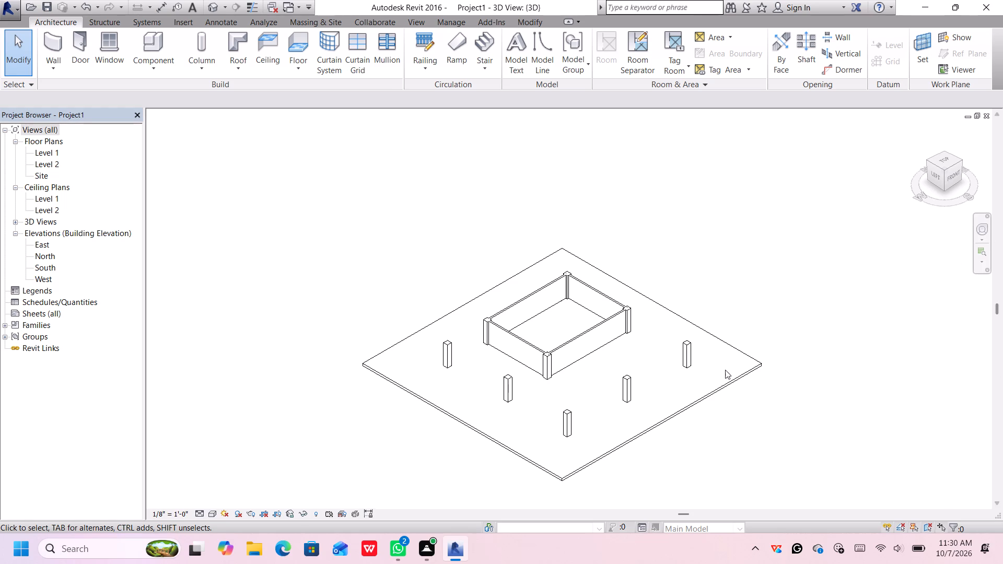
{"action": "scroll", "coordinate": [620, 406], "scroll_direction": "up", "scroll_amount": 1}
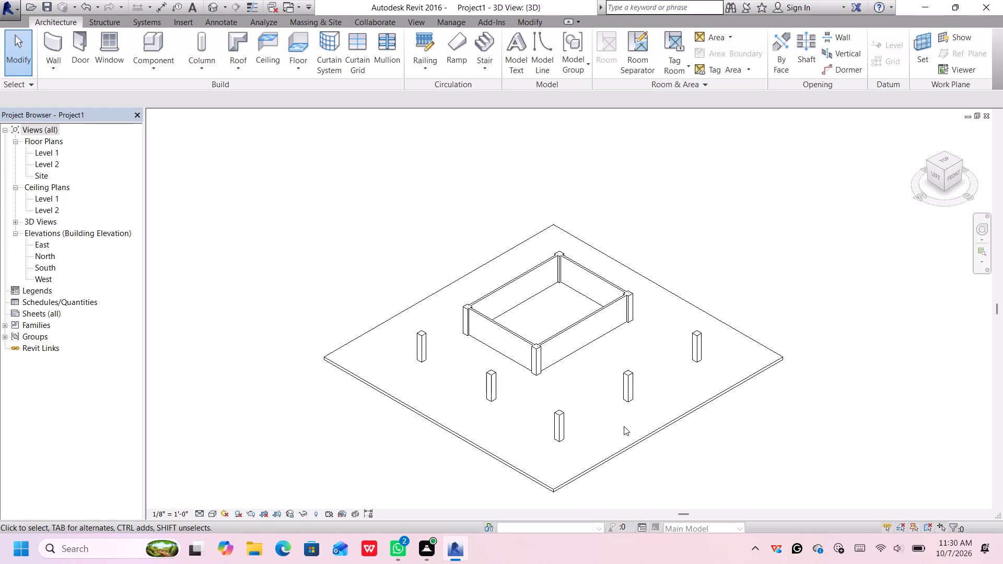
{"action": "left_click", "coordinate": [621, 449]}
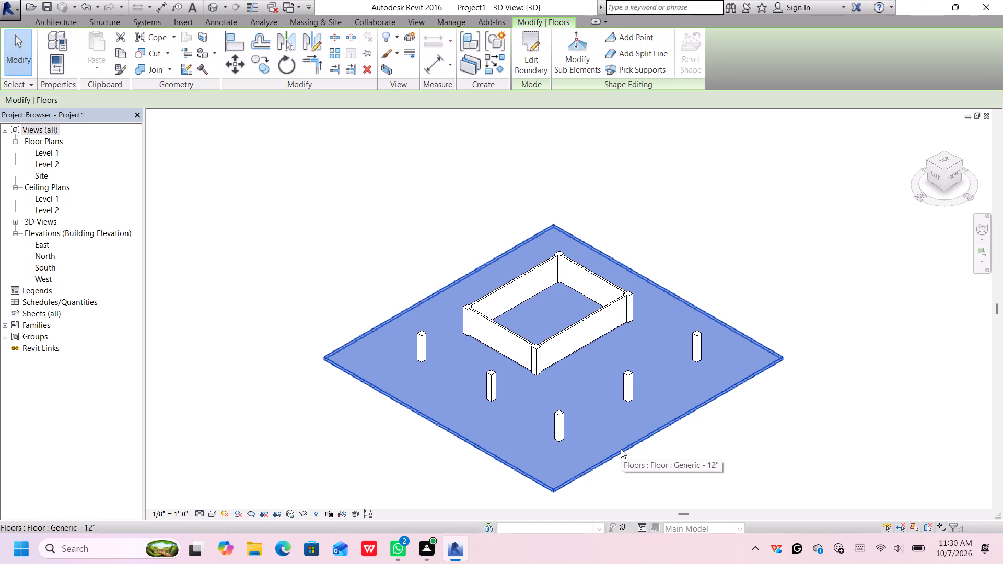
{"action": "right_click", "coordinate": [623, 431]}
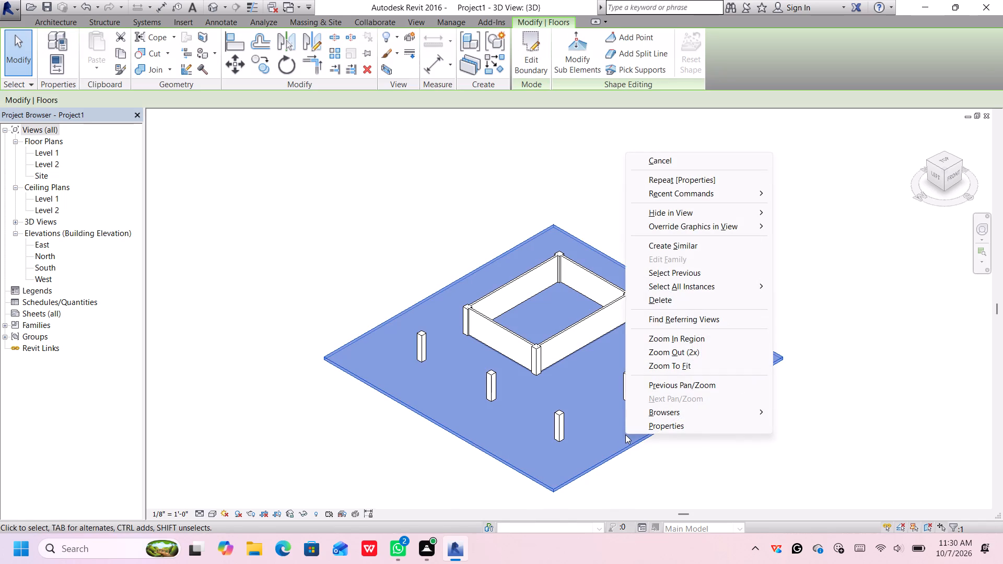
{"action": "left_click", "coordinate": [636, 429]}
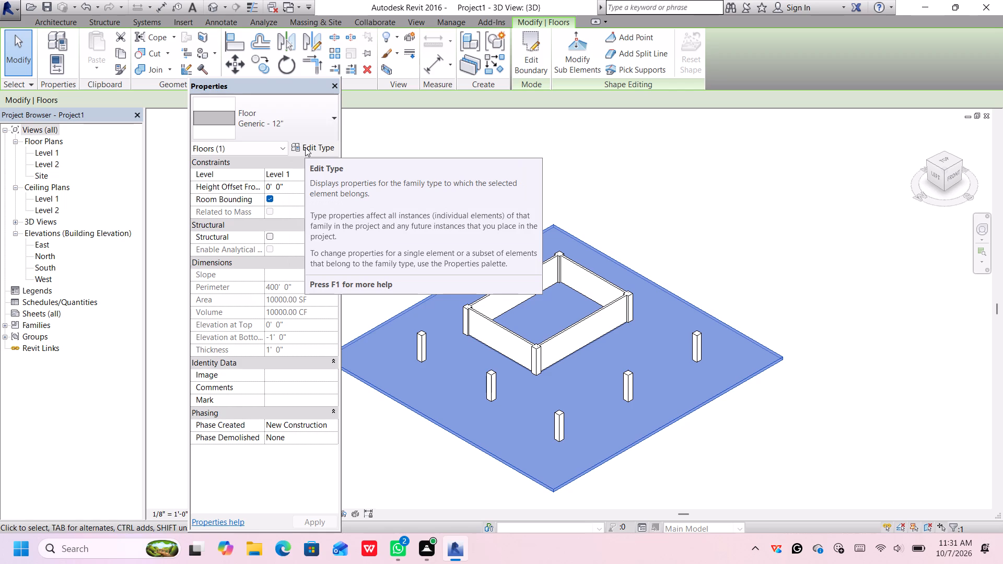
{"action": "left_click", "coordinate": [305, 147]}
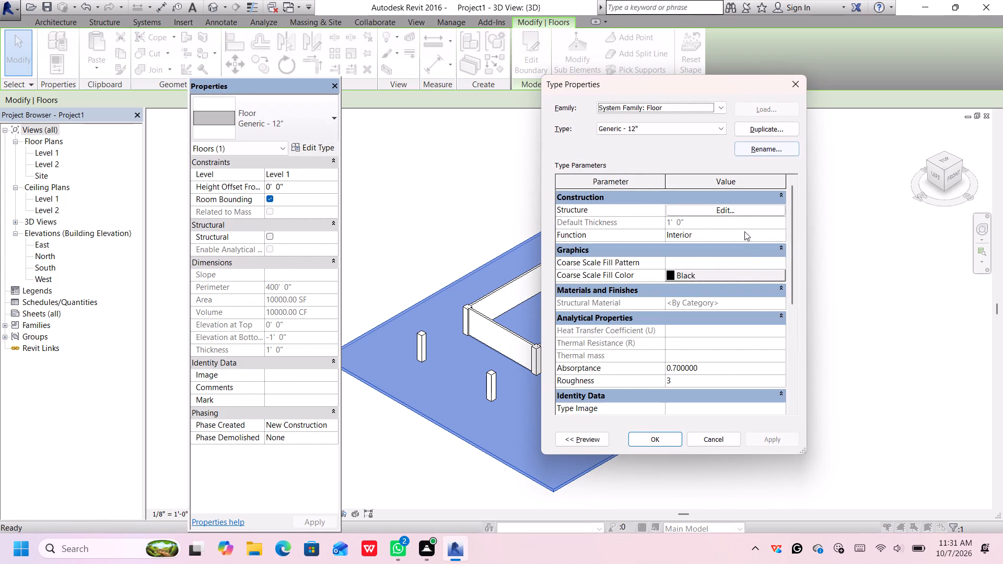
{"action": "left_click", "coordinate": [744, 209]}
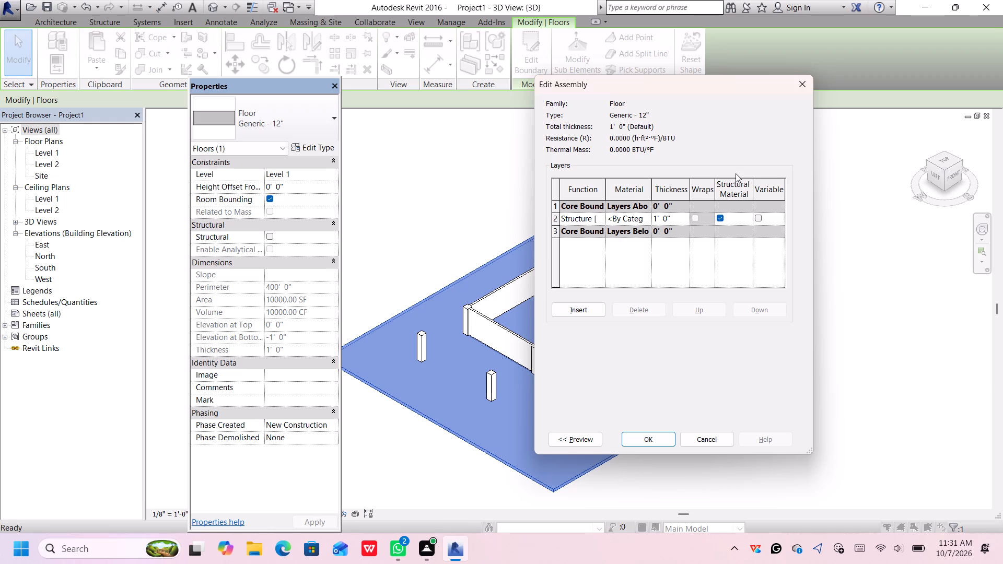
{"action": "left_click", "coordinate": [648, 220]}
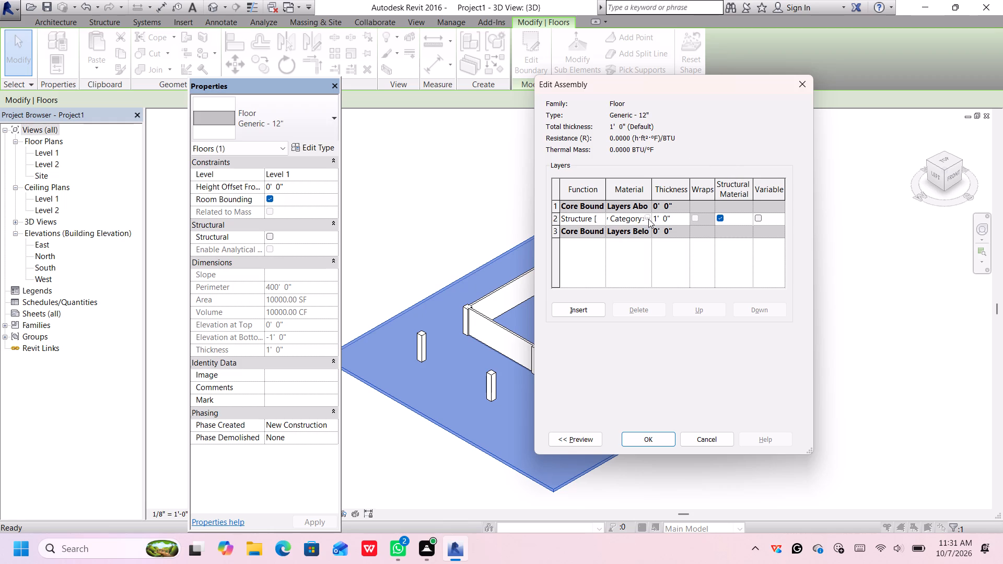
{"action": "left_click", "coordinate": [648, 218]}
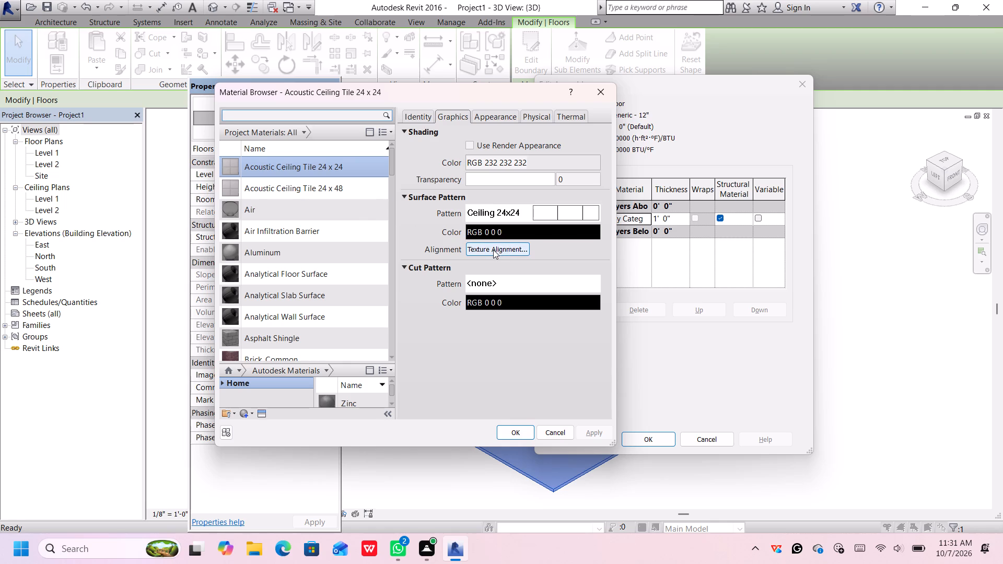
{"action": "left_click", "coordinate": [305, 133]}
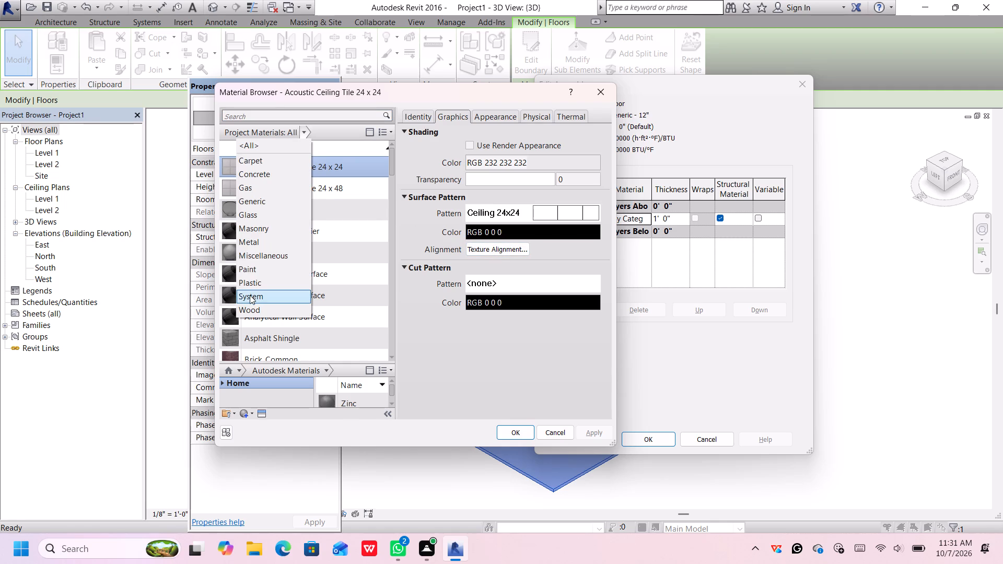
{"action": "left_click", "coordinate": [258, 270]}
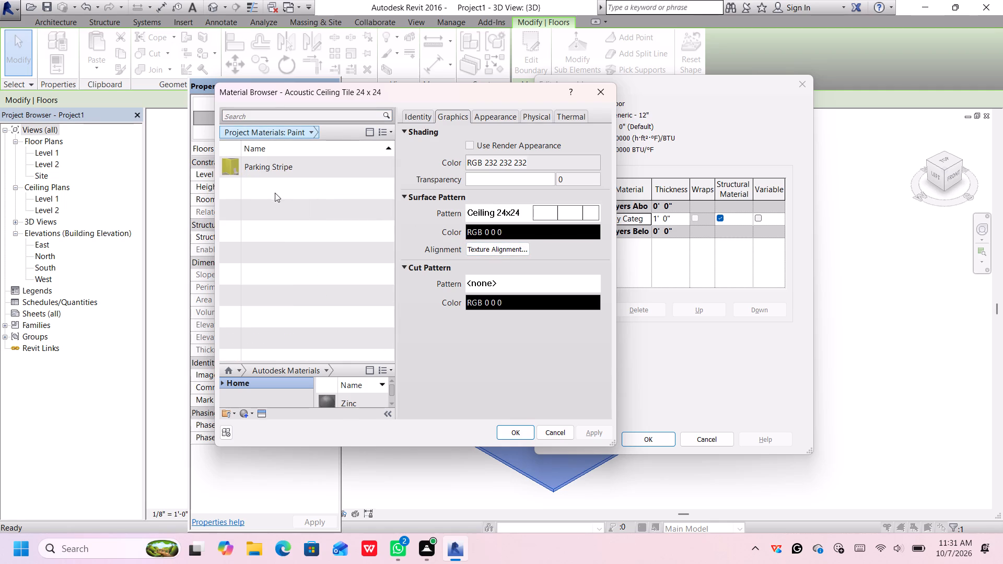
{"action": "left_click", "coordinate": [294, 165]}
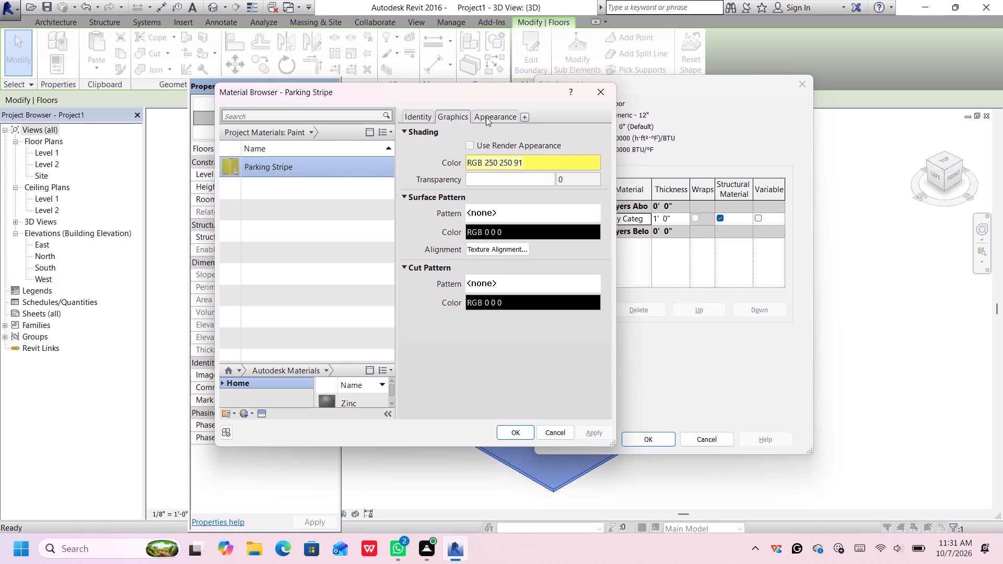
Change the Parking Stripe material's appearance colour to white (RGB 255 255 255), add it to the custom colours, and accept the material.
{"action": "left_click", "coordinate": [486, 117]}
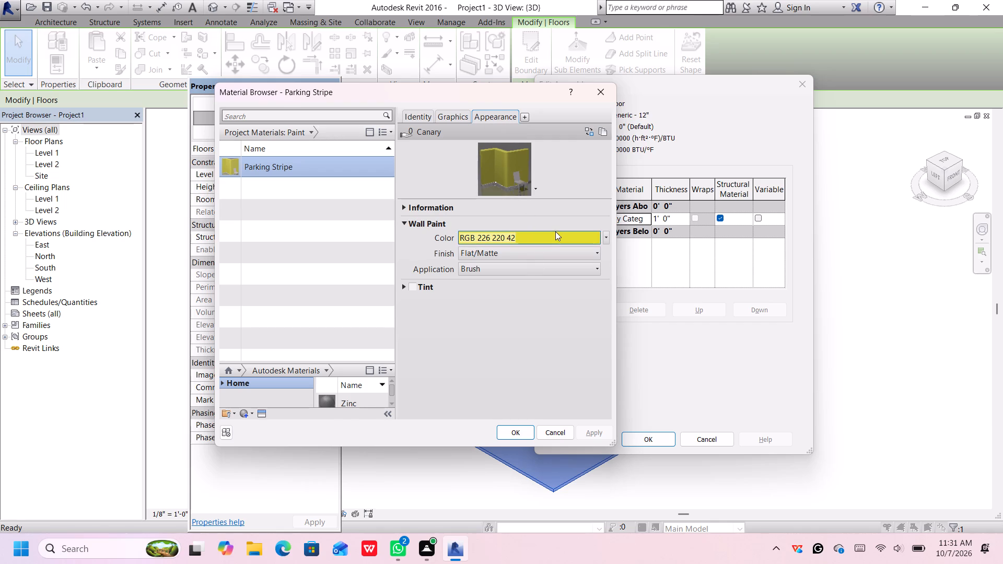
{"action": "left_click", "coordinate": [608, 241]}
{"action": "left_click", "coordinate": [593, 251]}
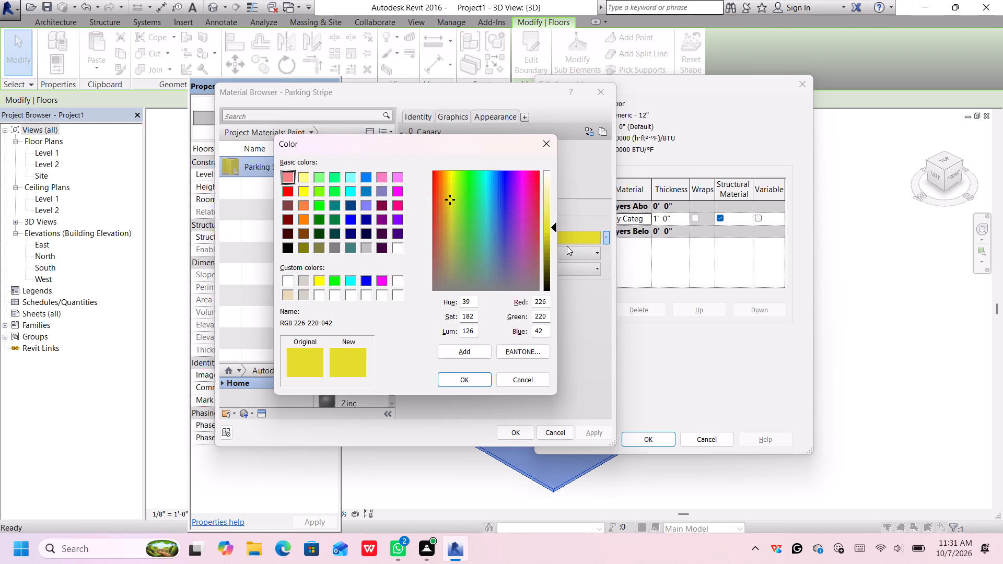
{"action": "left_click", "coordinate": [395, 245]}
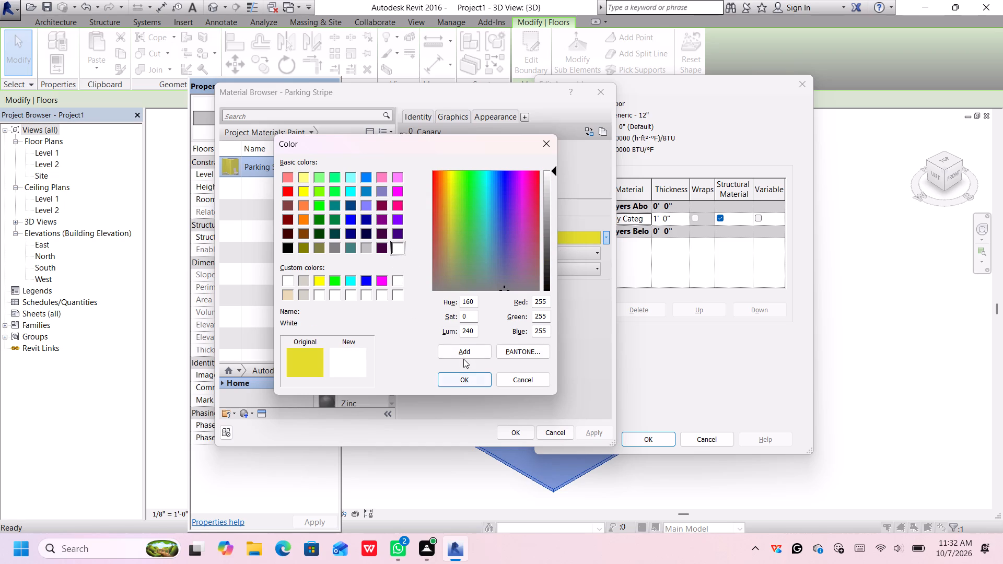
{"action": "left_click", "coordinate": [466, 355]}
{"action": "left_click", "coordinate": [469, 386]}
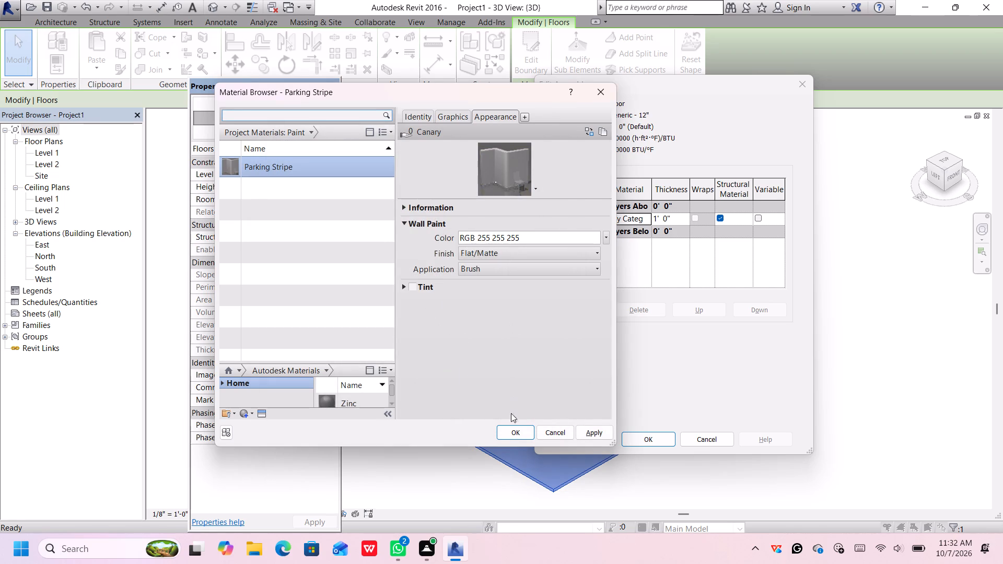
{"action": "left_click", "coordinate": [587, 429]}
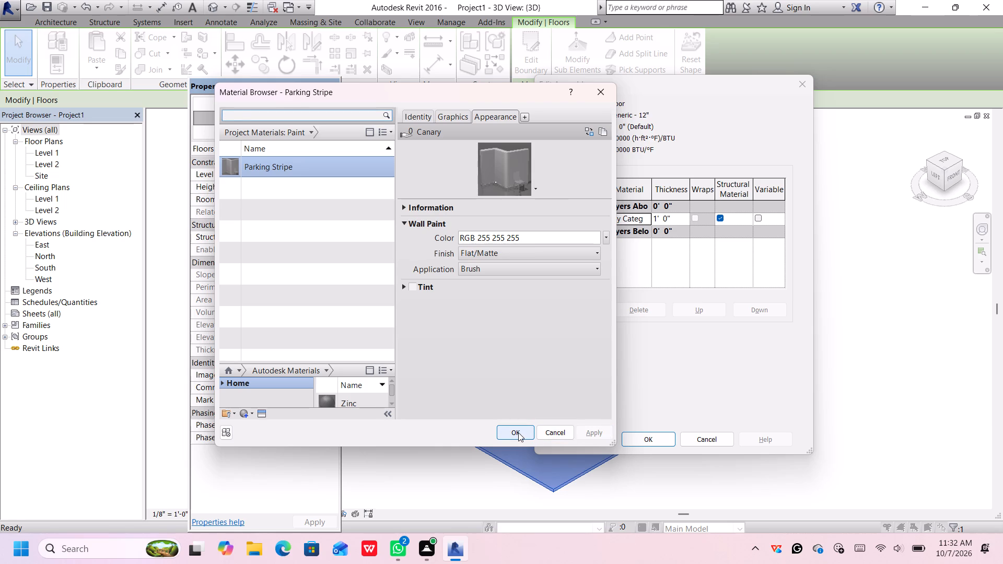
{"action": "left_click", "coordinate": [518, 432]}
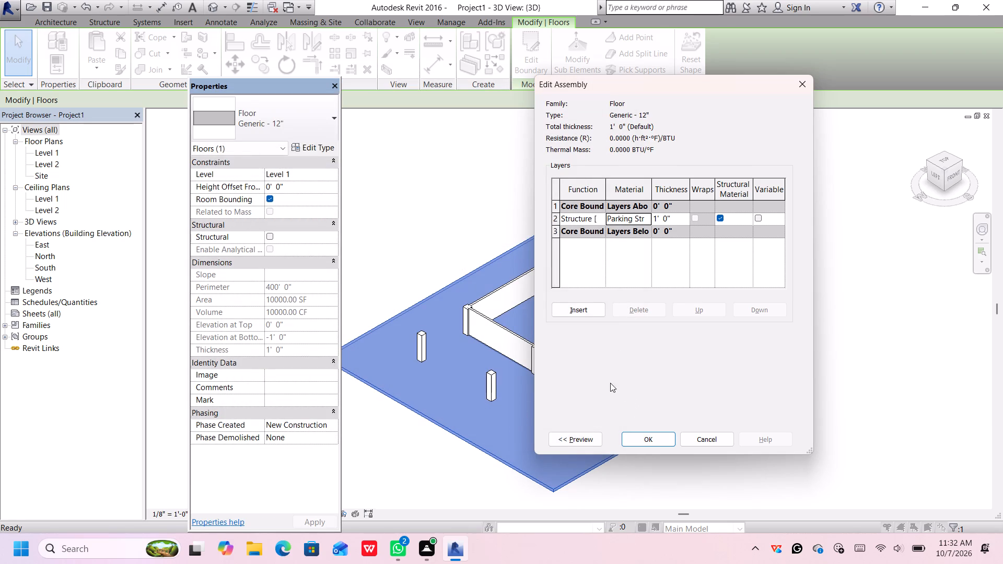
Insert an extra layer in the slab's assembly, delete it again, and apply the floor type changes.
{"action": "left_click", "coordinate": [593, 313]}
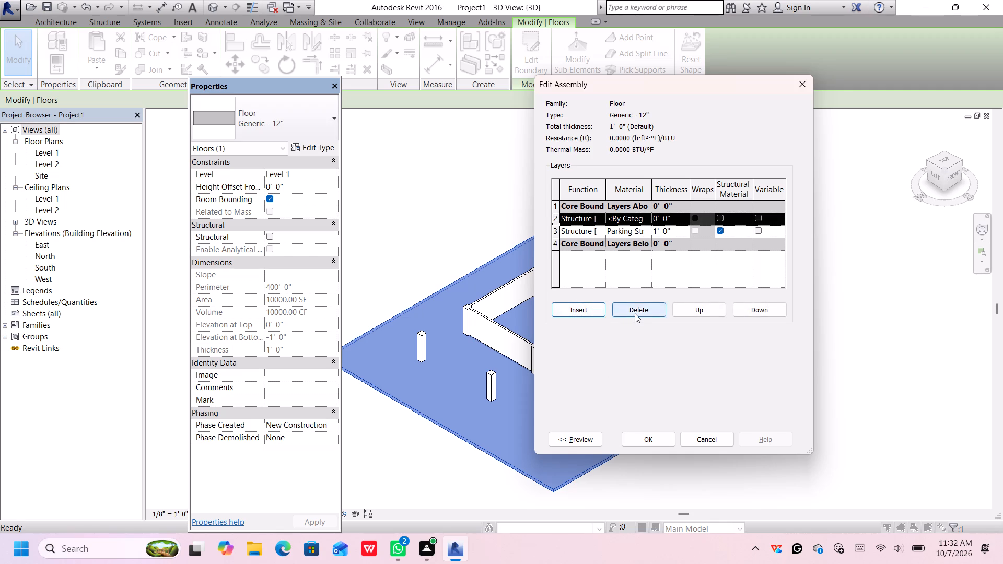
{"action": "left_click", "coordinate": [635, 313]}
{"action": "left_click", "coordinate": [642, 435]}
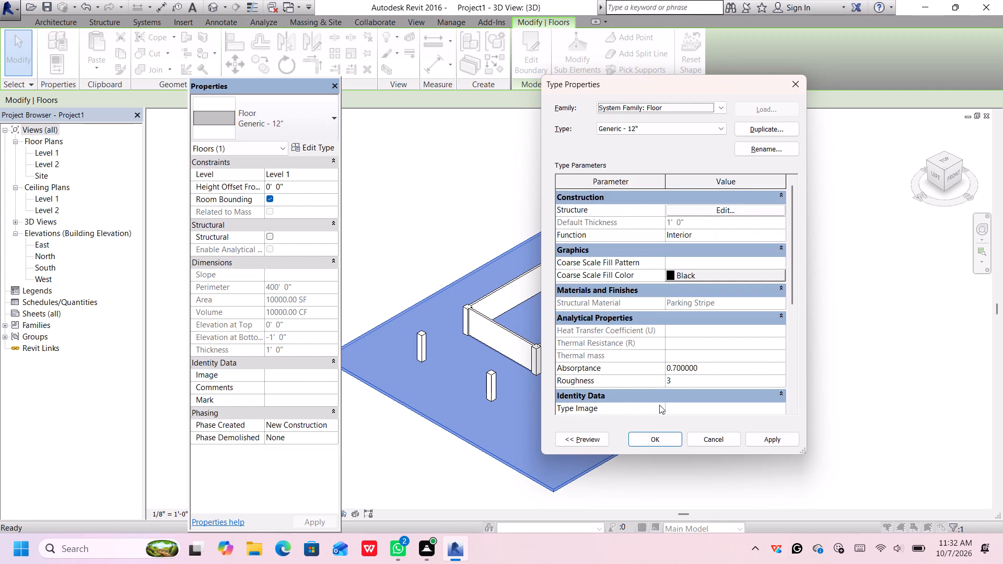
{"action": "left_click", "coordinate": [758, 441]}
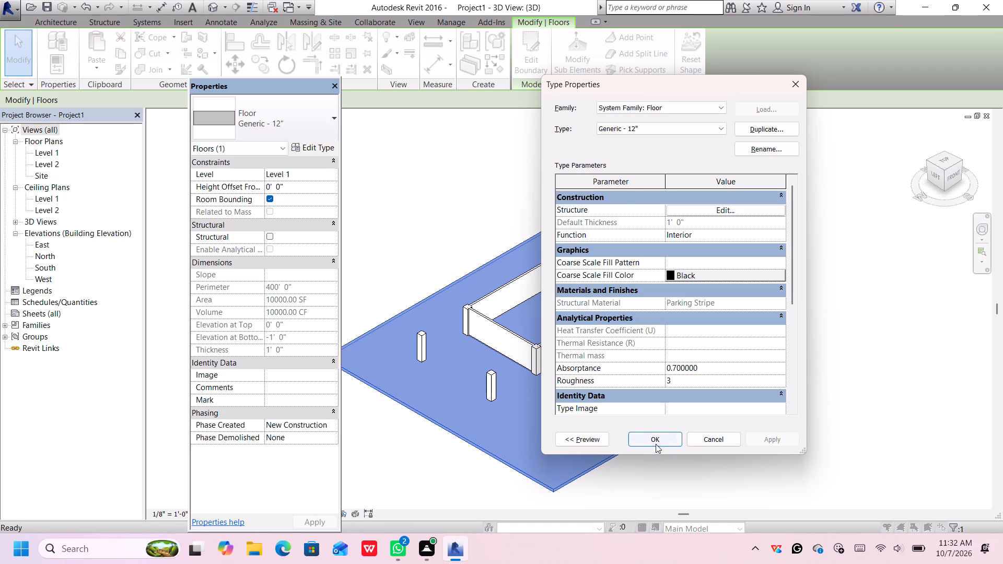
{"action": "left_click", "coordinate": [656, 444]}
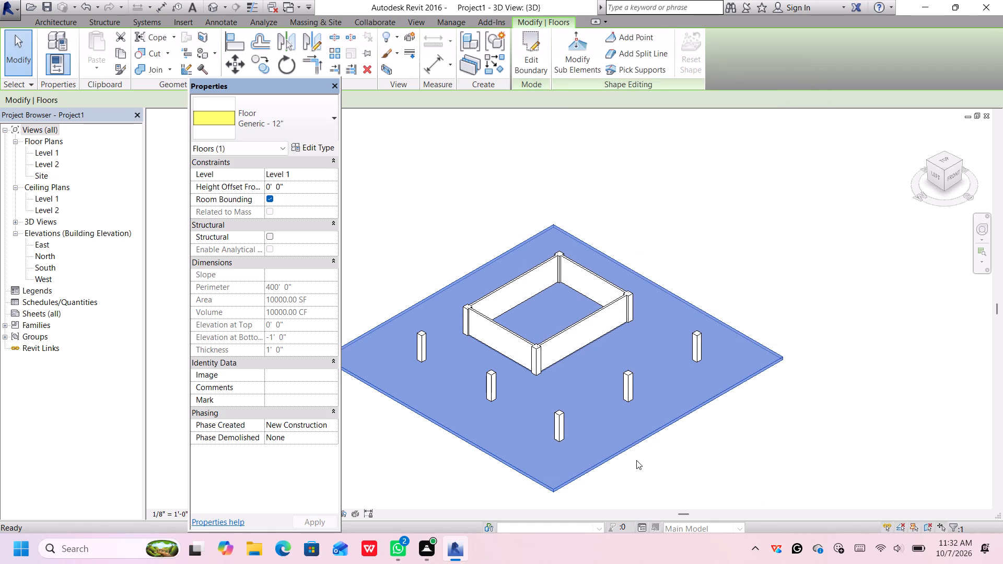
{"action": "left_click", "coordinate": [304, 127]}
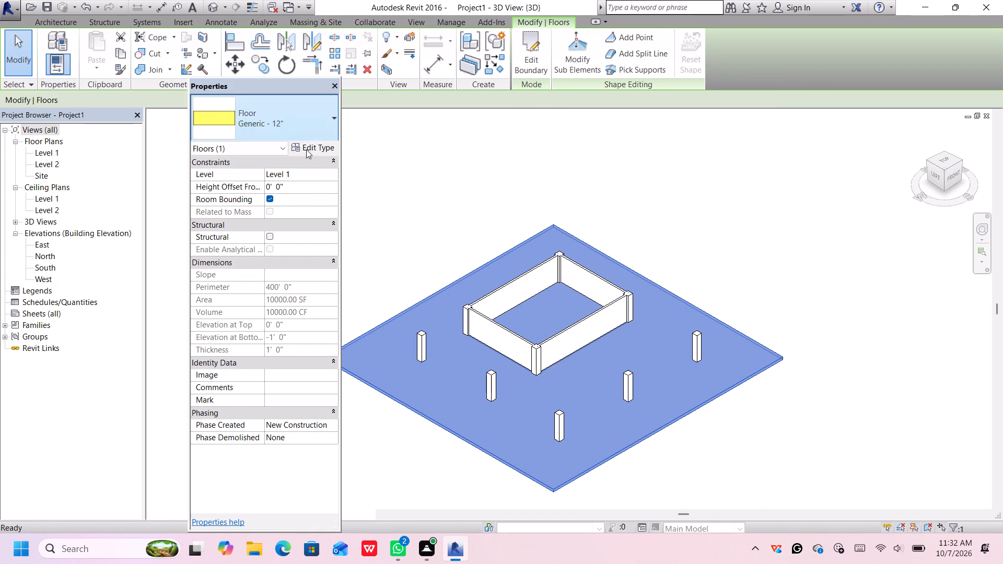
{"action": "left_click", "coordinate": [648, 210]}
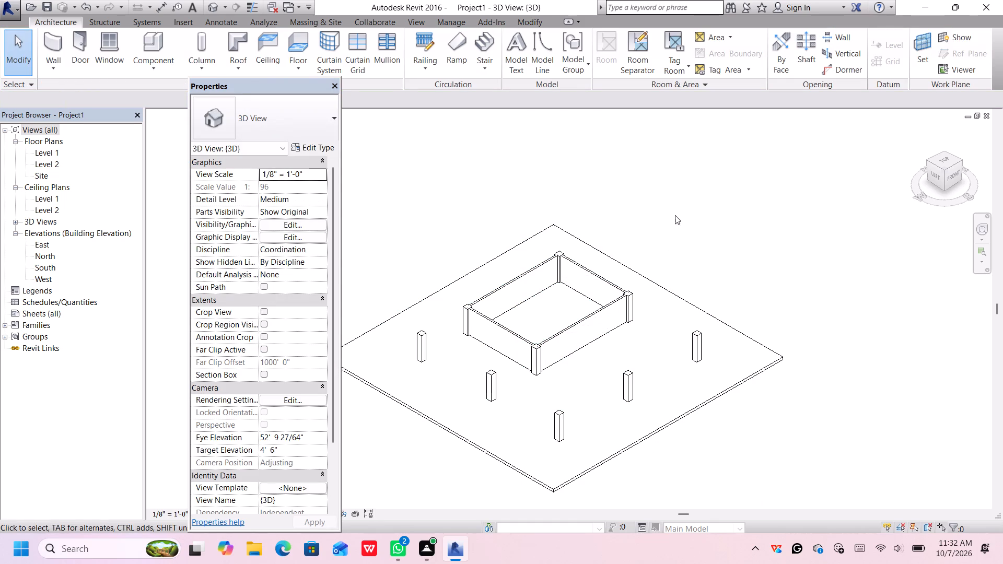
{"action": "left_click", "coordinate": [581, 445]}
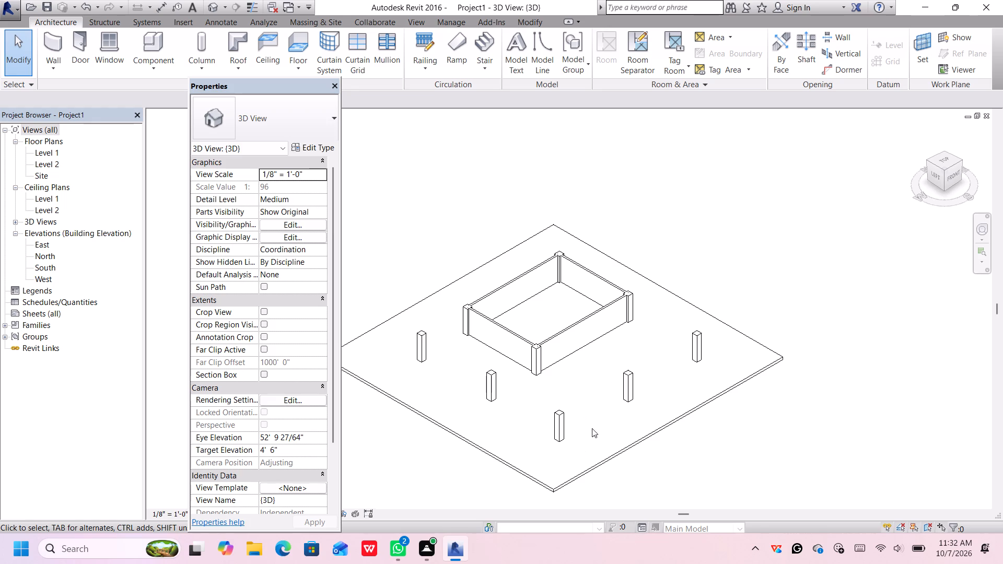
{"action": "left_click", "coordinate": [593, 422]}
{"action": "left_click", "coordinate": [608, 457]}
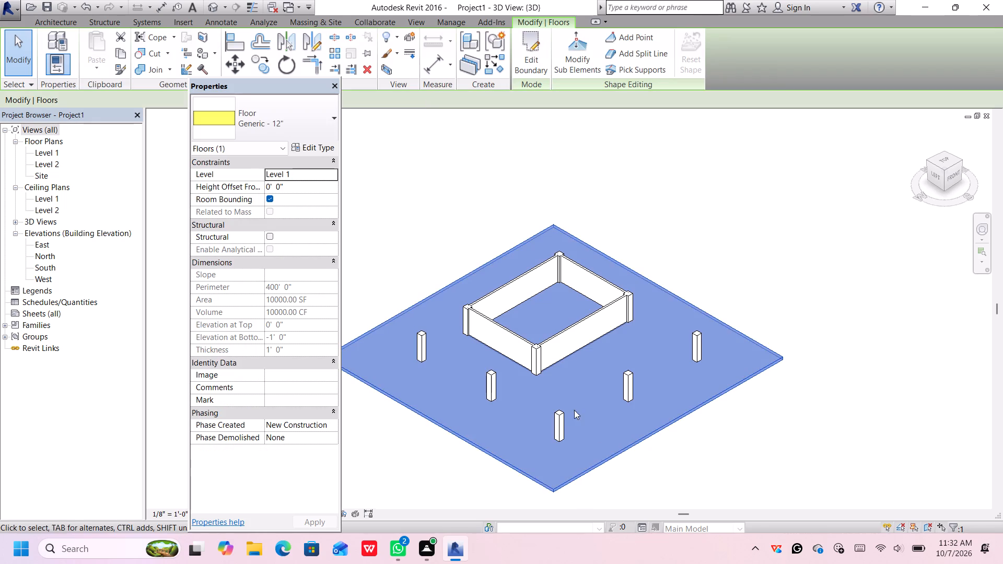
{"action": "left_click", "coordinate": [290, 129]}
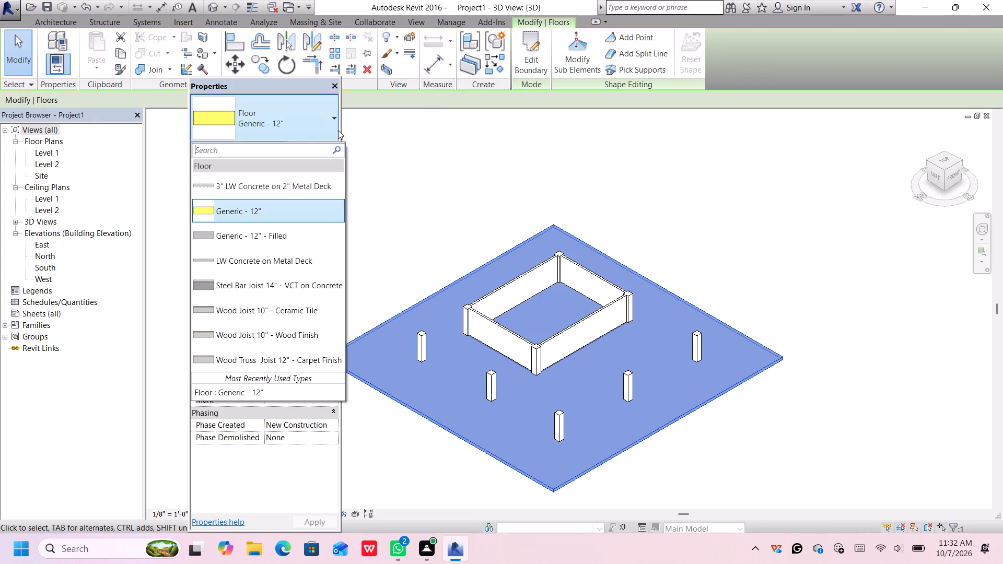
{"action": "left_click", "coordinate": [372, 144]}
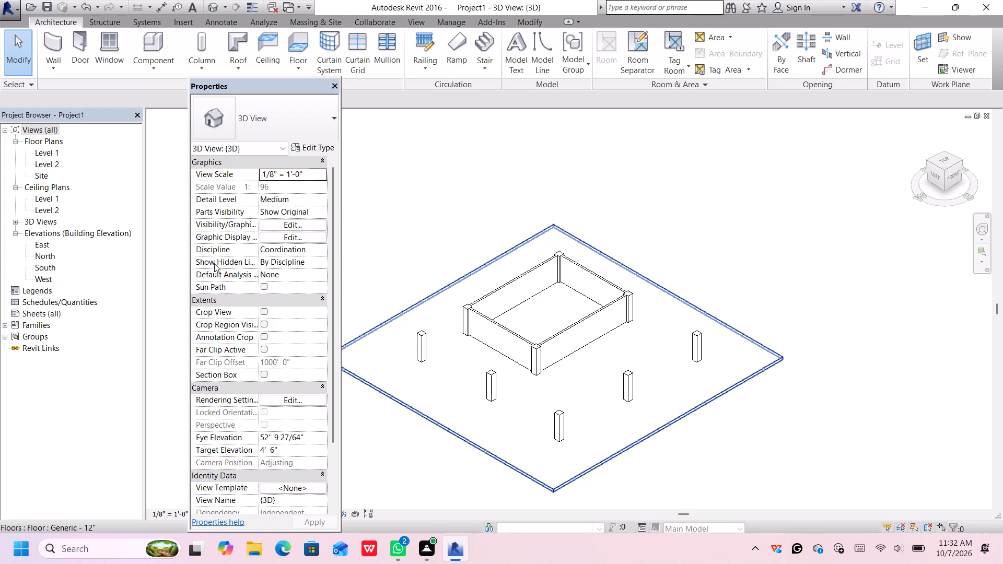
Move the properties palette away from the slab's west corner and switch the 3D view to the Realistic visual style.
{"action": "left_click_drag", "start_coordinate": [296, 82], "coordinate": [693, 86]}
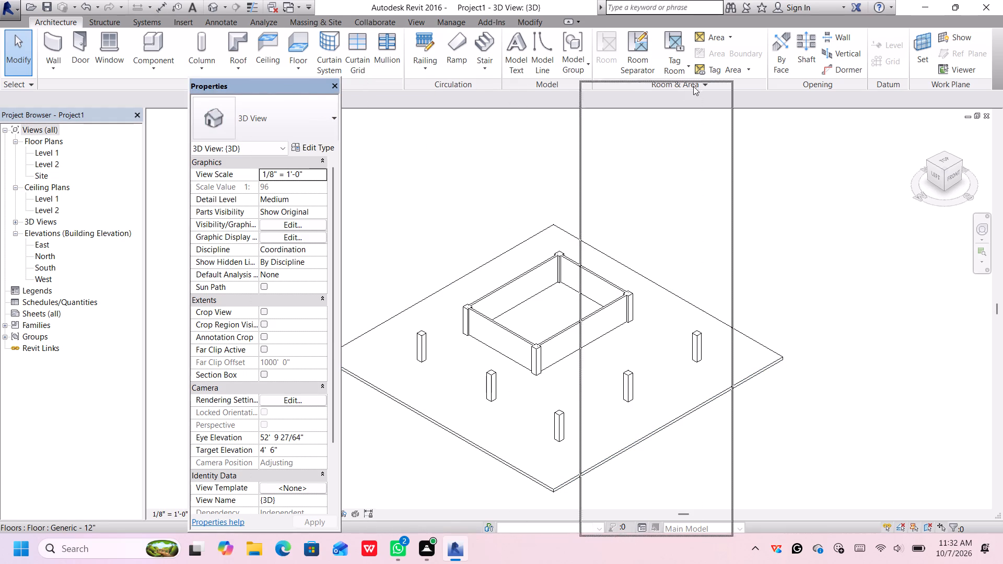
{"action": "left_click_drag", "start_coordinate": [693, 86], "coordinate": [810, 86]}
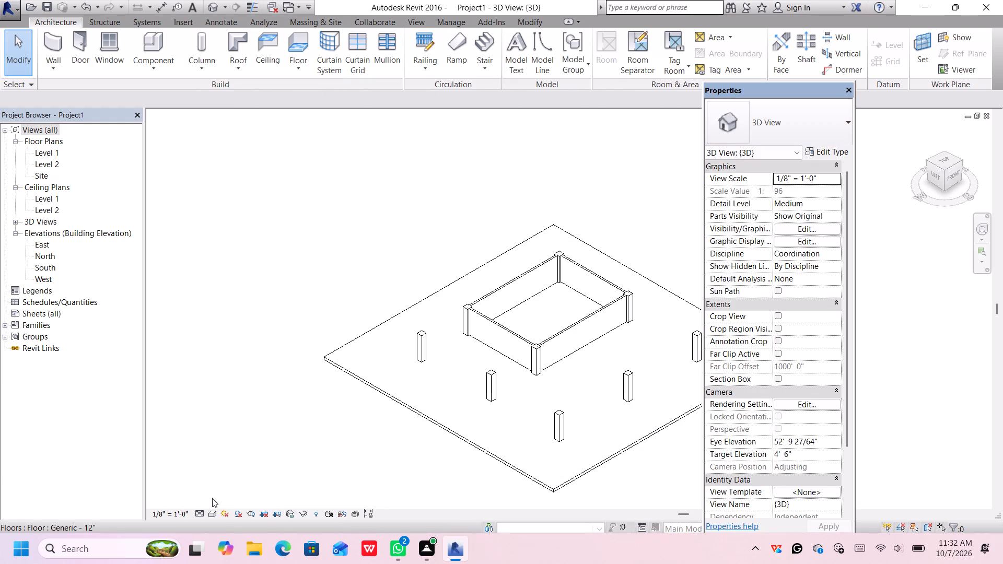
{"action": "left_click", "coordinate": [206, 514]}
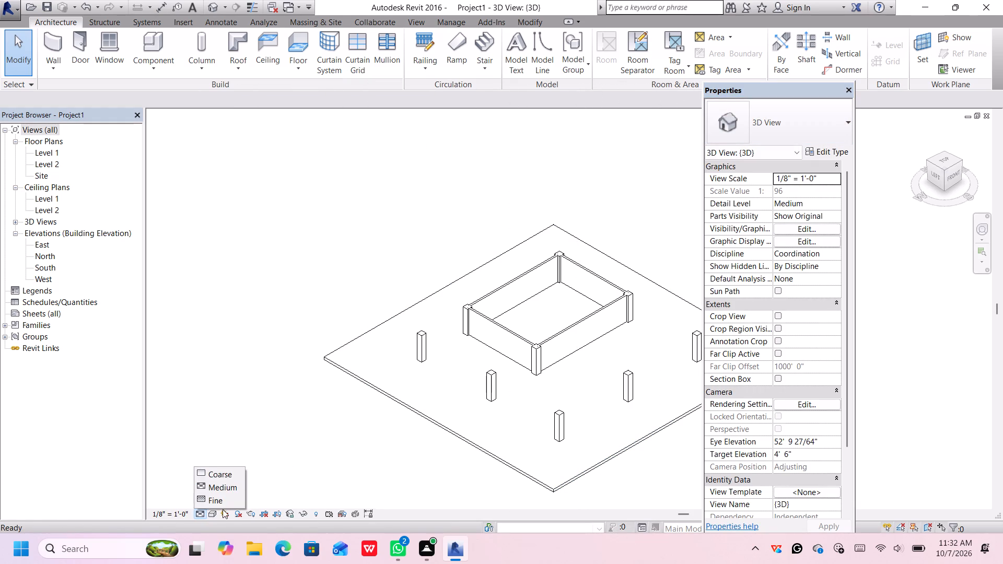
{"action": "left_click", "coordinate": [215, 512]}
{"action": "left_click", "coordinate": [234, 487]}
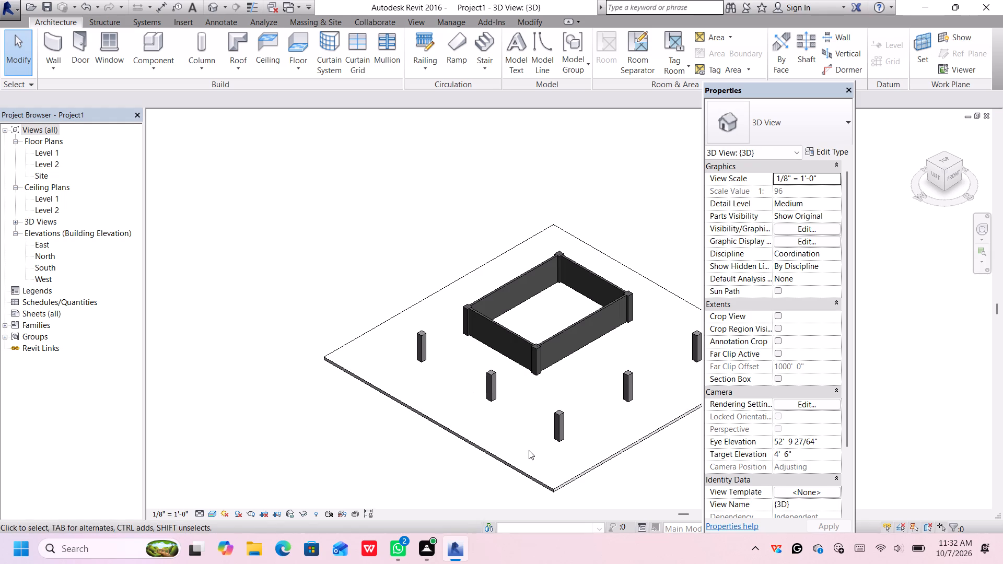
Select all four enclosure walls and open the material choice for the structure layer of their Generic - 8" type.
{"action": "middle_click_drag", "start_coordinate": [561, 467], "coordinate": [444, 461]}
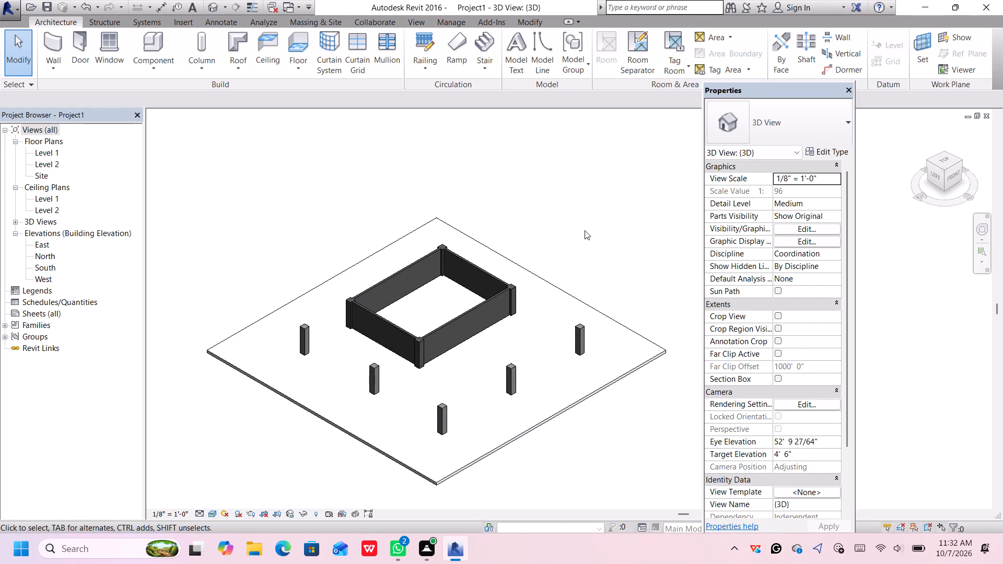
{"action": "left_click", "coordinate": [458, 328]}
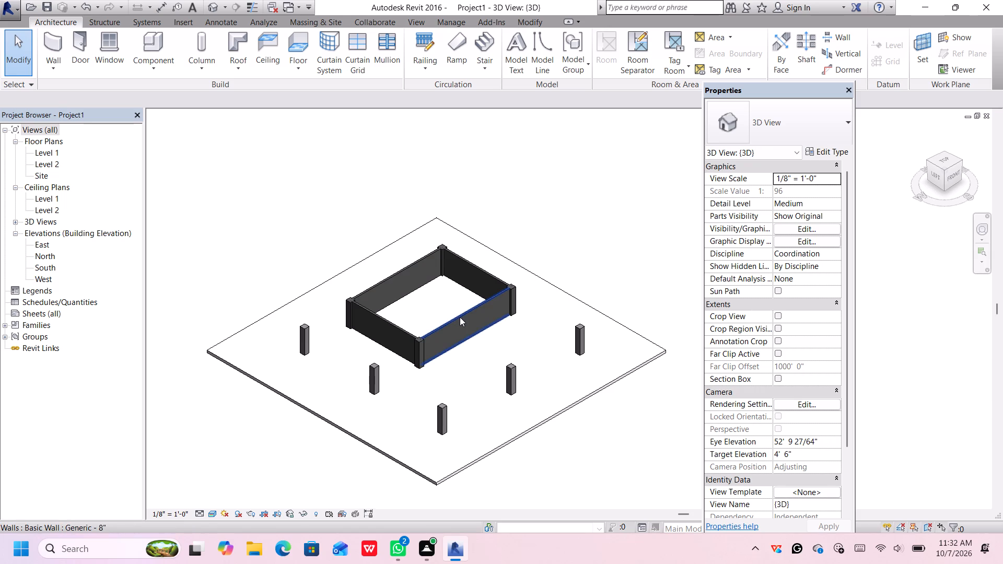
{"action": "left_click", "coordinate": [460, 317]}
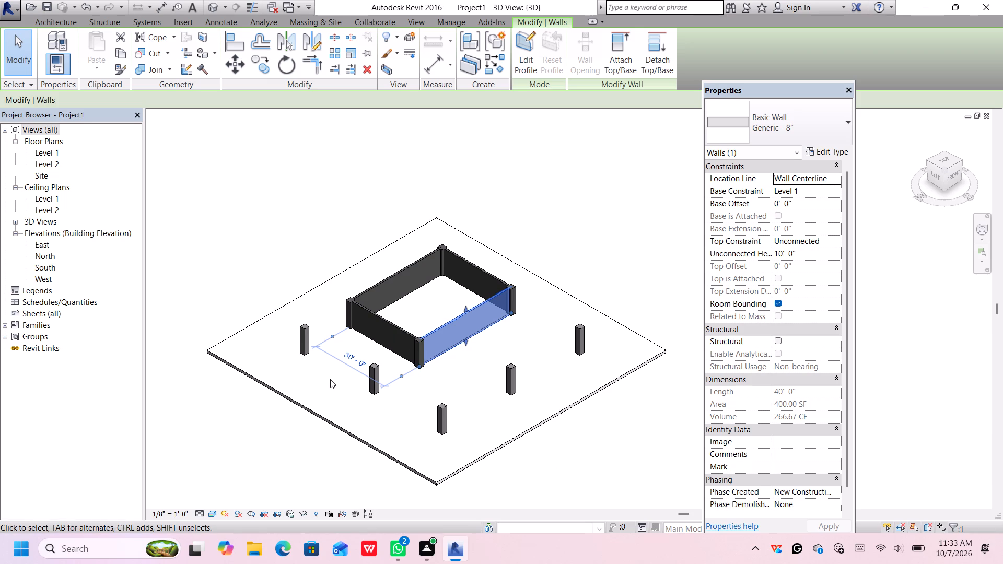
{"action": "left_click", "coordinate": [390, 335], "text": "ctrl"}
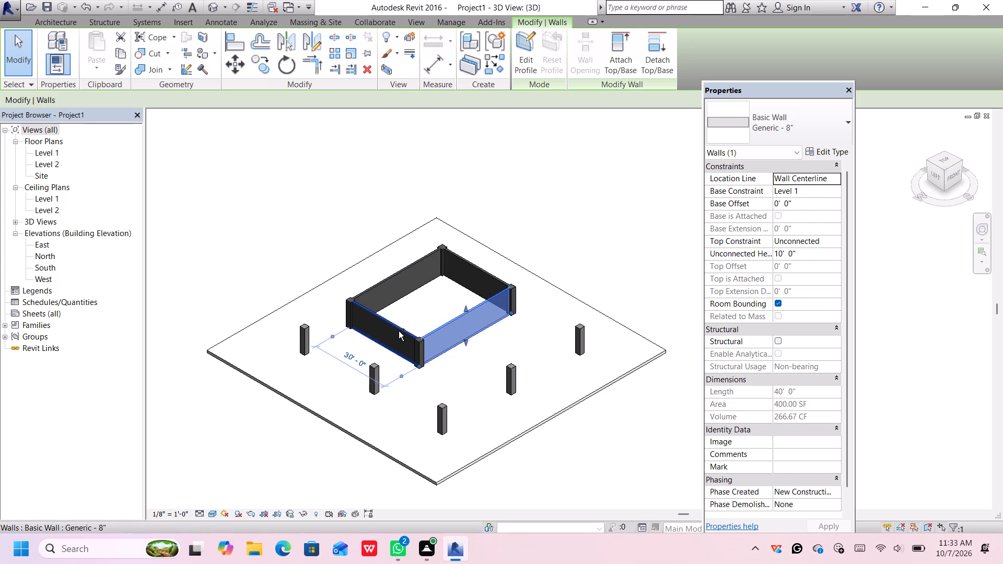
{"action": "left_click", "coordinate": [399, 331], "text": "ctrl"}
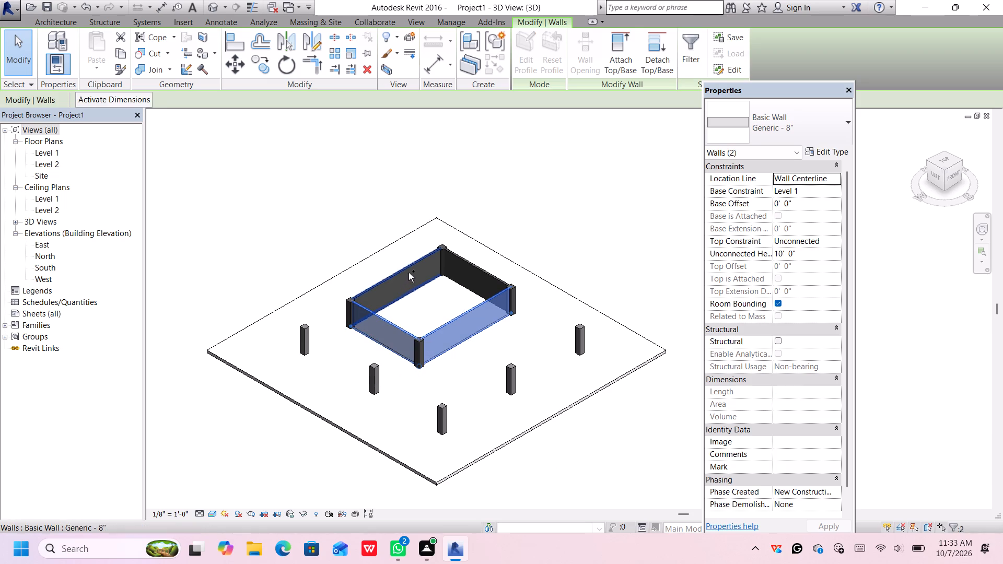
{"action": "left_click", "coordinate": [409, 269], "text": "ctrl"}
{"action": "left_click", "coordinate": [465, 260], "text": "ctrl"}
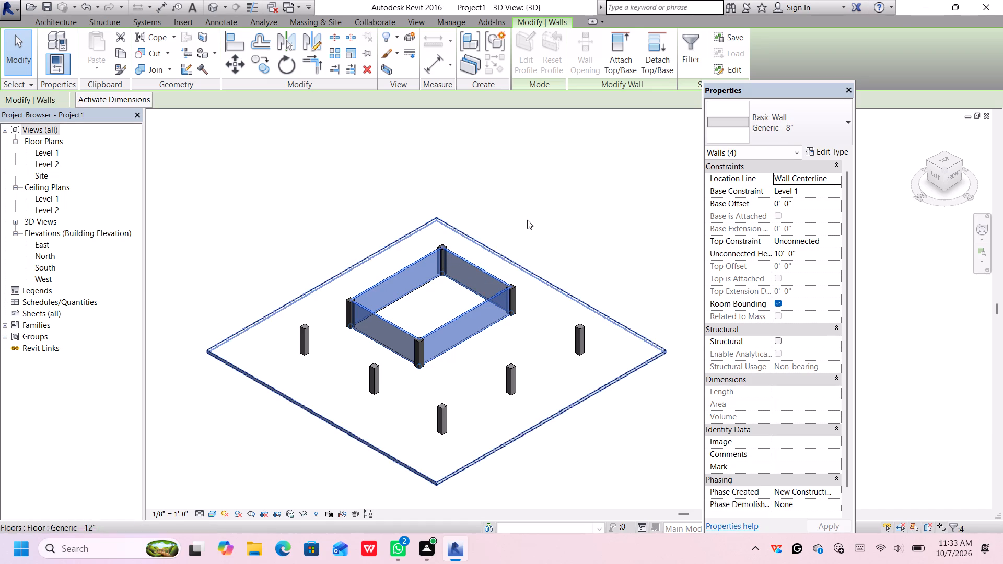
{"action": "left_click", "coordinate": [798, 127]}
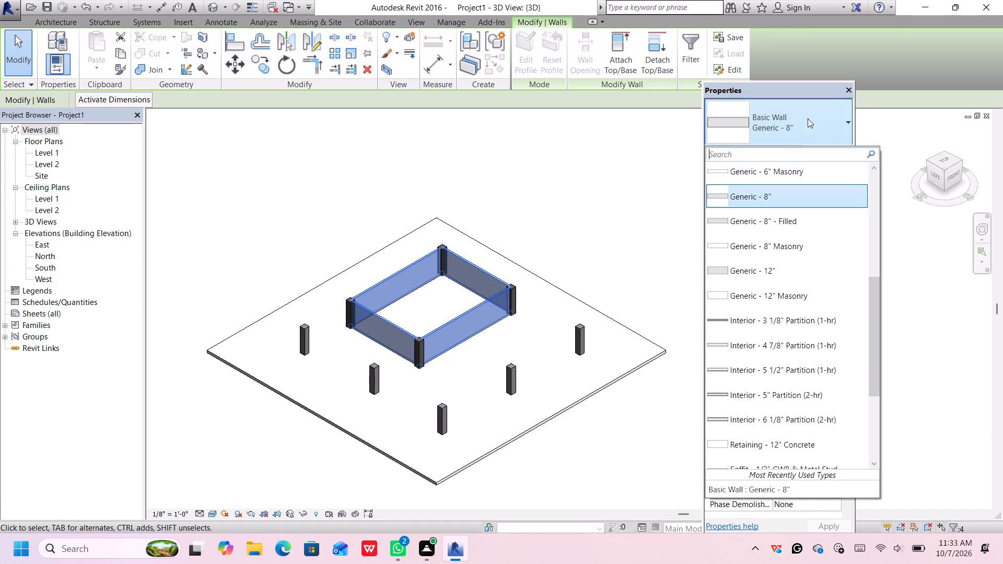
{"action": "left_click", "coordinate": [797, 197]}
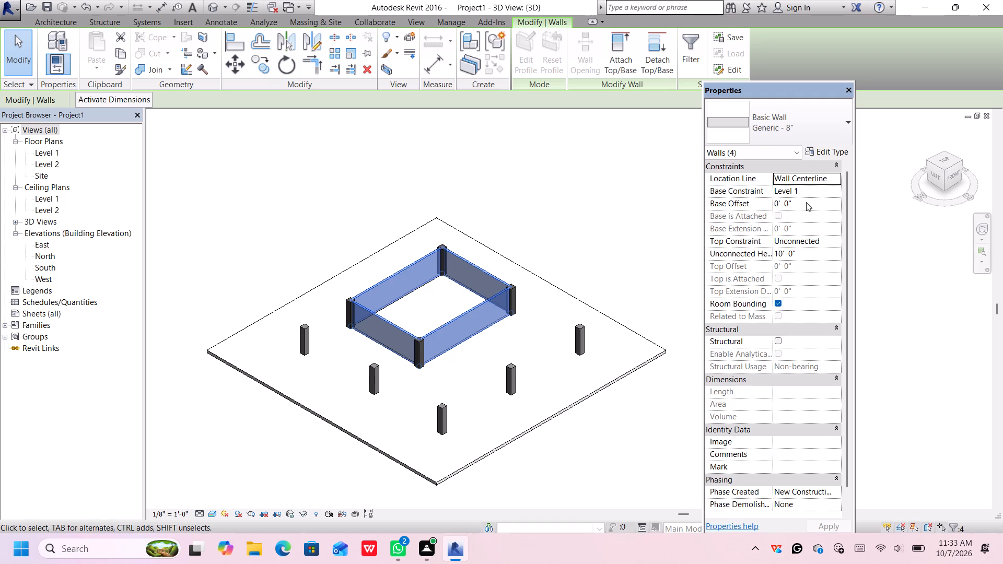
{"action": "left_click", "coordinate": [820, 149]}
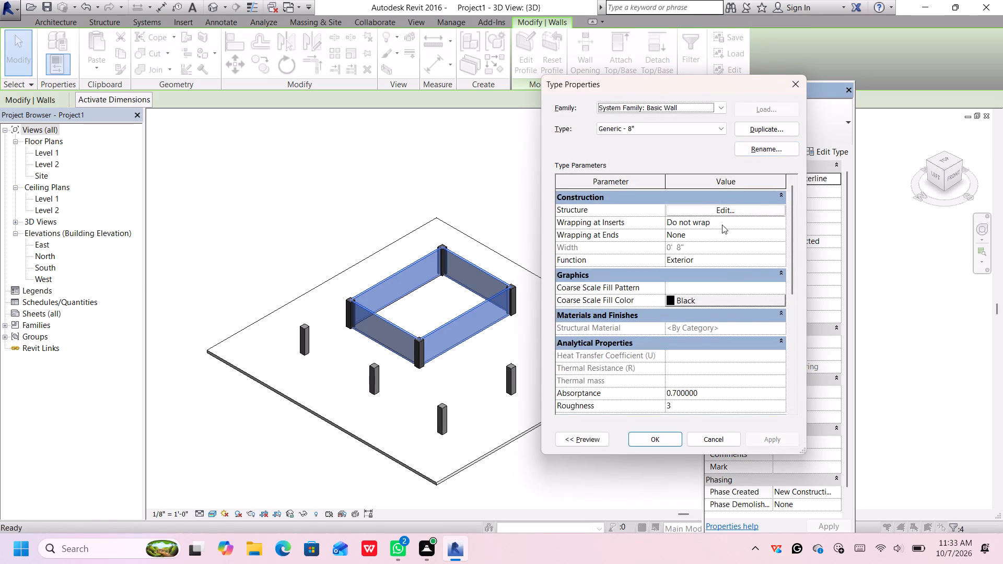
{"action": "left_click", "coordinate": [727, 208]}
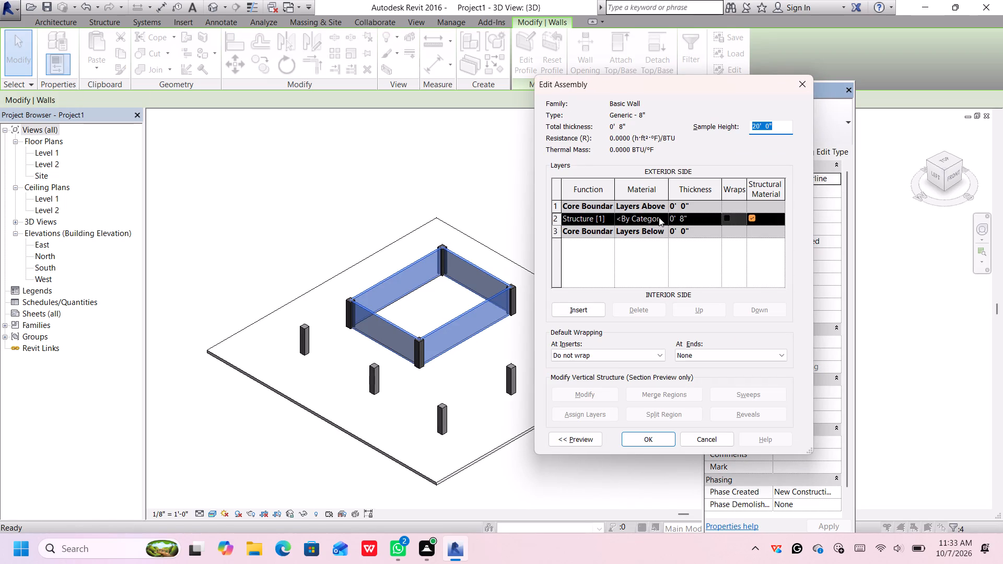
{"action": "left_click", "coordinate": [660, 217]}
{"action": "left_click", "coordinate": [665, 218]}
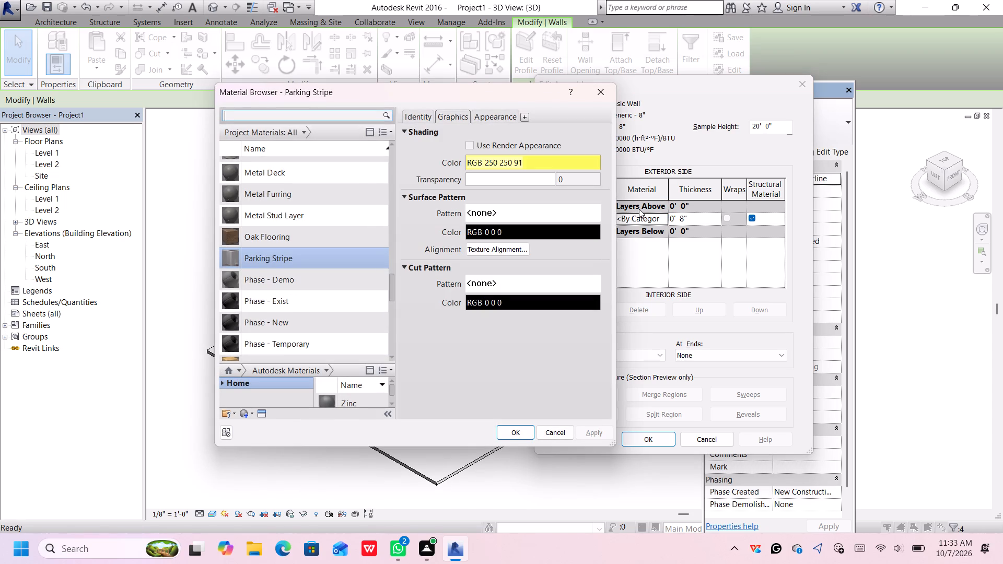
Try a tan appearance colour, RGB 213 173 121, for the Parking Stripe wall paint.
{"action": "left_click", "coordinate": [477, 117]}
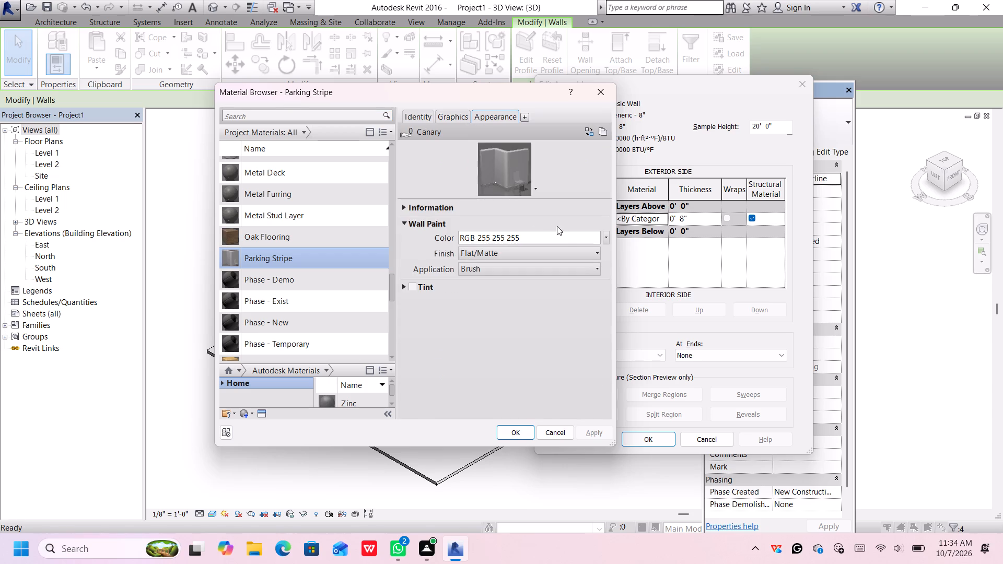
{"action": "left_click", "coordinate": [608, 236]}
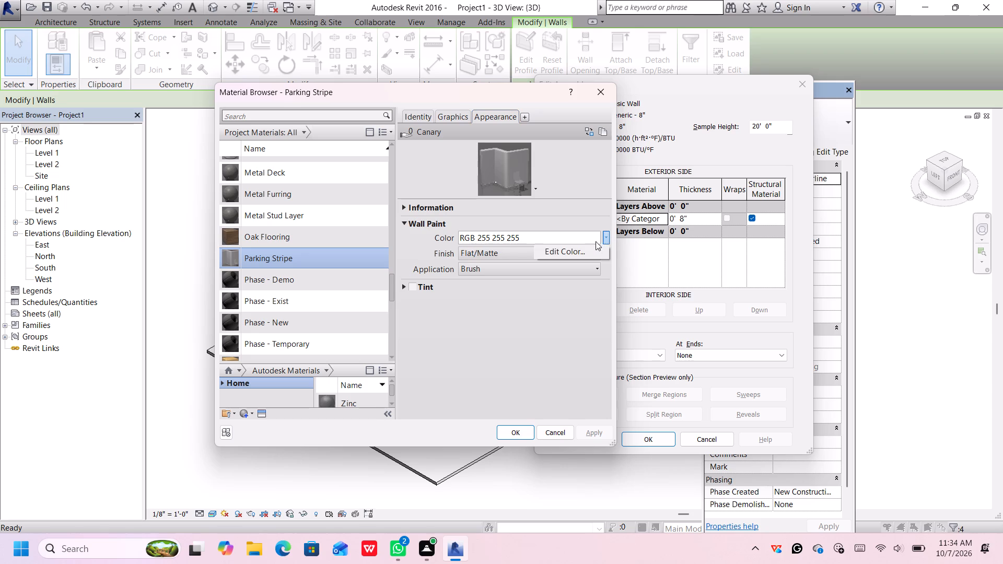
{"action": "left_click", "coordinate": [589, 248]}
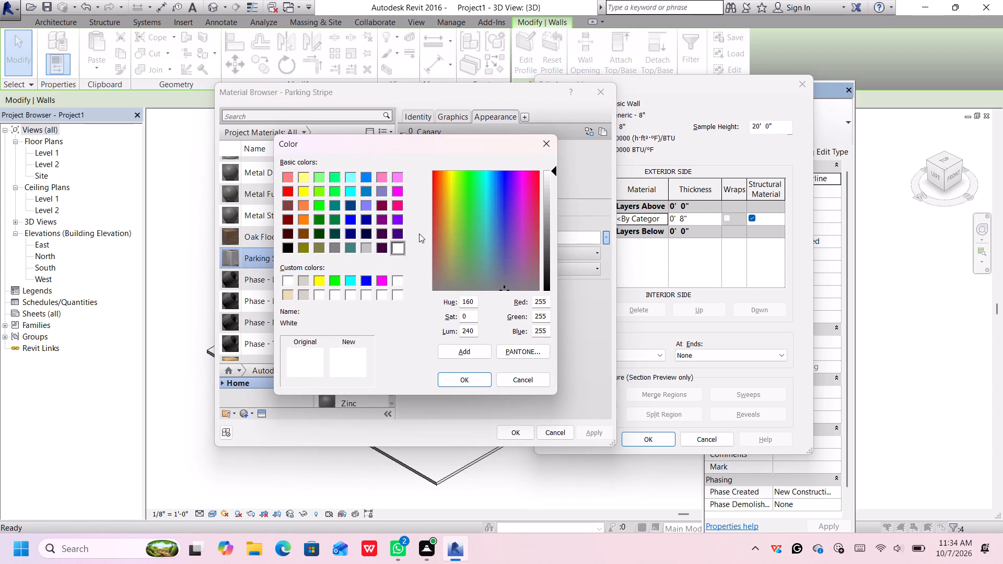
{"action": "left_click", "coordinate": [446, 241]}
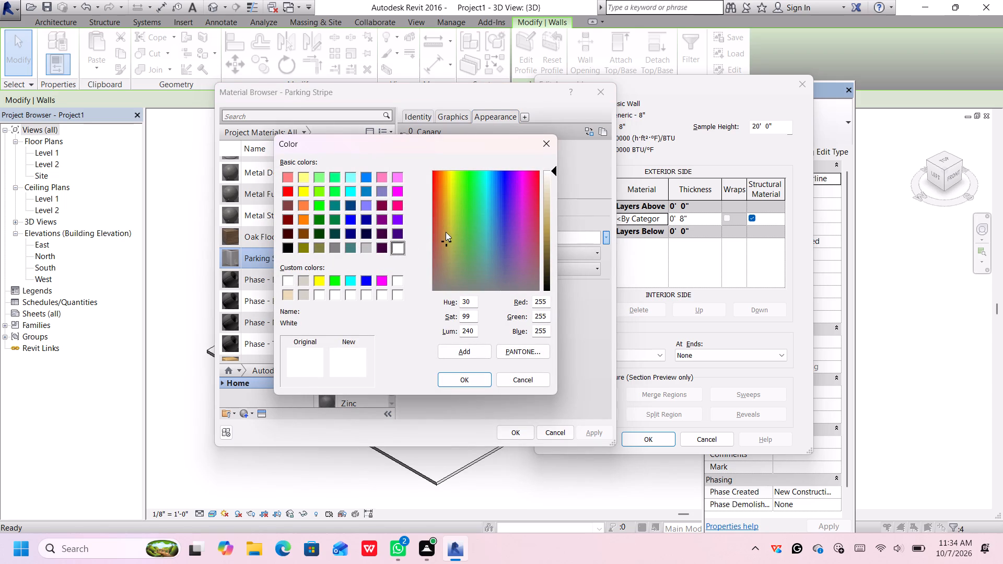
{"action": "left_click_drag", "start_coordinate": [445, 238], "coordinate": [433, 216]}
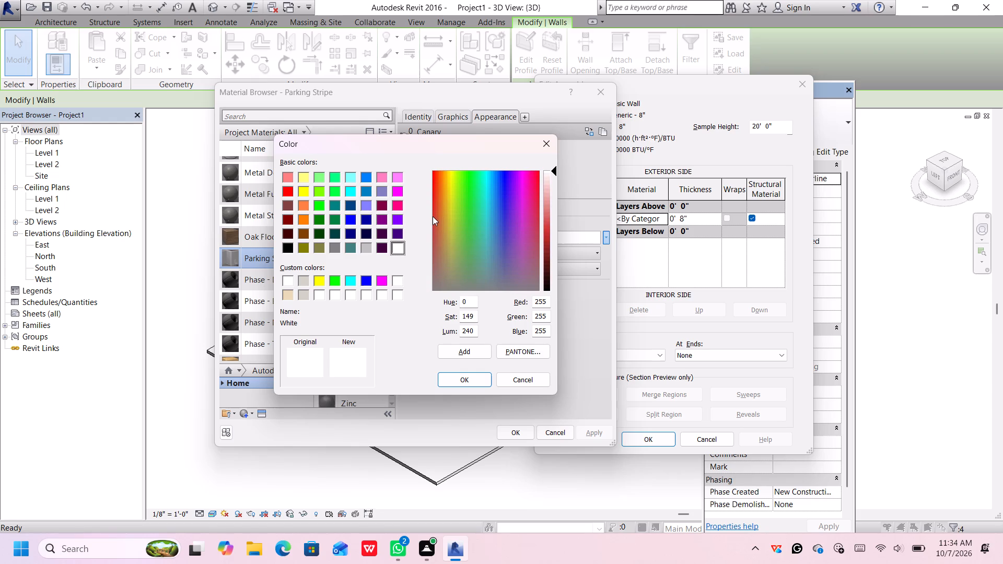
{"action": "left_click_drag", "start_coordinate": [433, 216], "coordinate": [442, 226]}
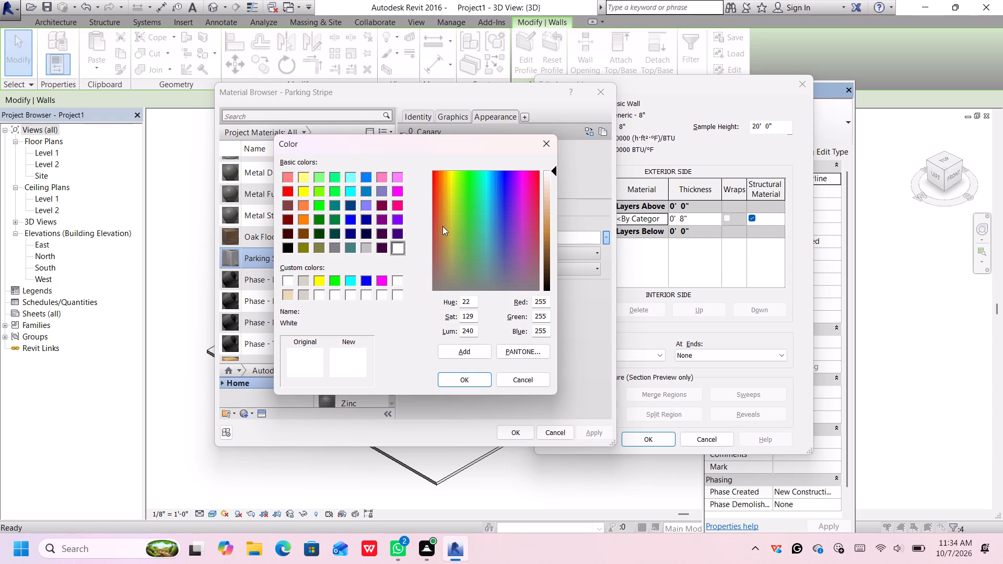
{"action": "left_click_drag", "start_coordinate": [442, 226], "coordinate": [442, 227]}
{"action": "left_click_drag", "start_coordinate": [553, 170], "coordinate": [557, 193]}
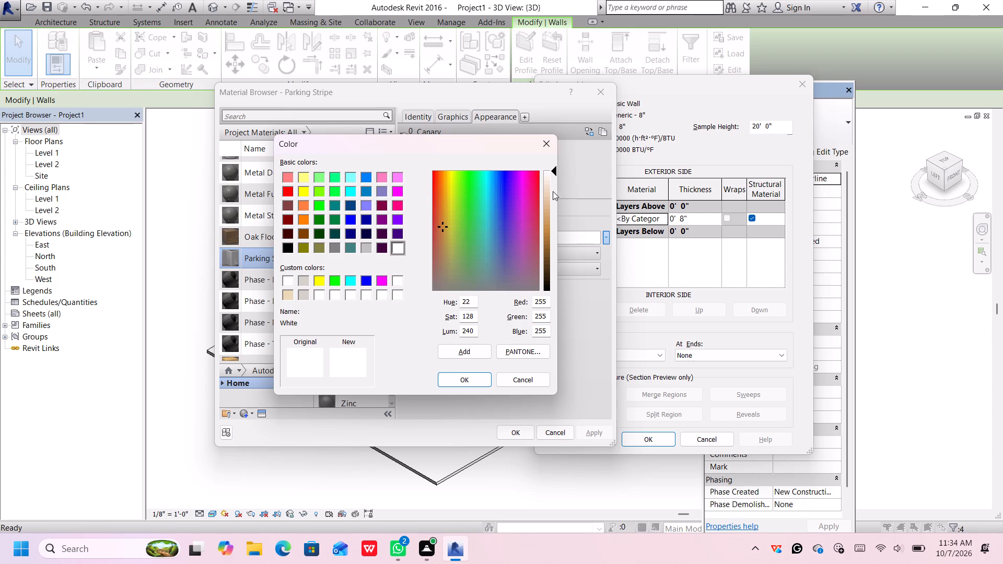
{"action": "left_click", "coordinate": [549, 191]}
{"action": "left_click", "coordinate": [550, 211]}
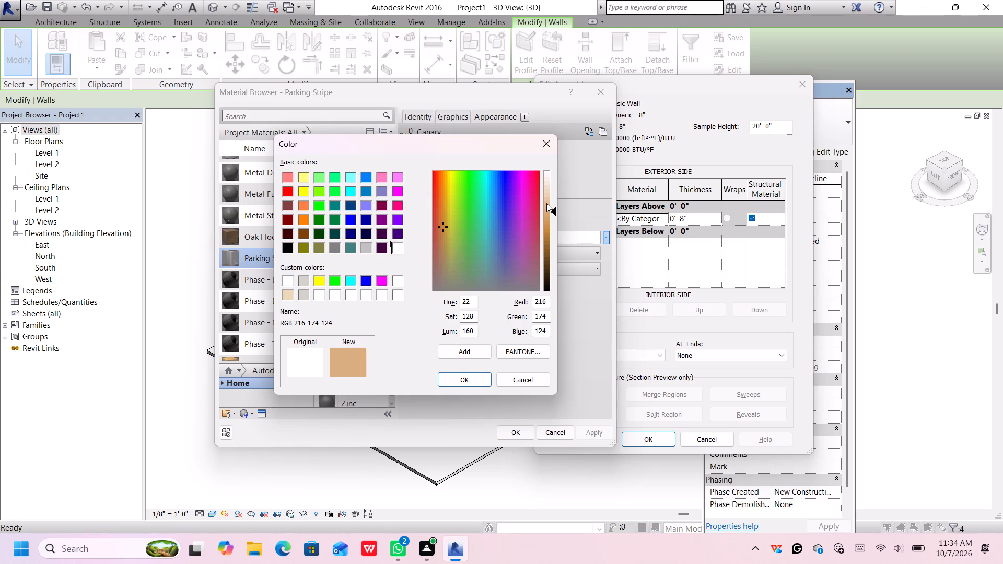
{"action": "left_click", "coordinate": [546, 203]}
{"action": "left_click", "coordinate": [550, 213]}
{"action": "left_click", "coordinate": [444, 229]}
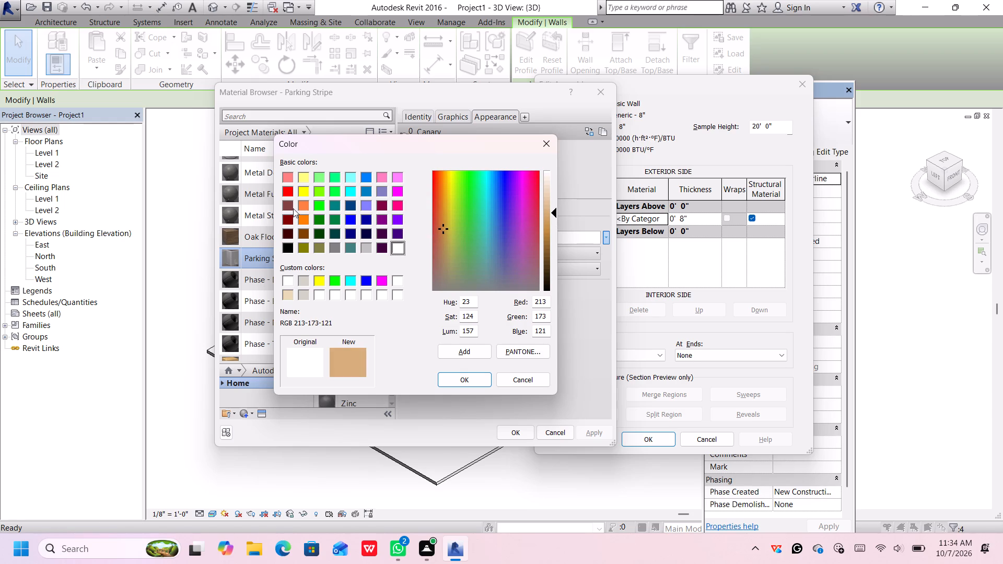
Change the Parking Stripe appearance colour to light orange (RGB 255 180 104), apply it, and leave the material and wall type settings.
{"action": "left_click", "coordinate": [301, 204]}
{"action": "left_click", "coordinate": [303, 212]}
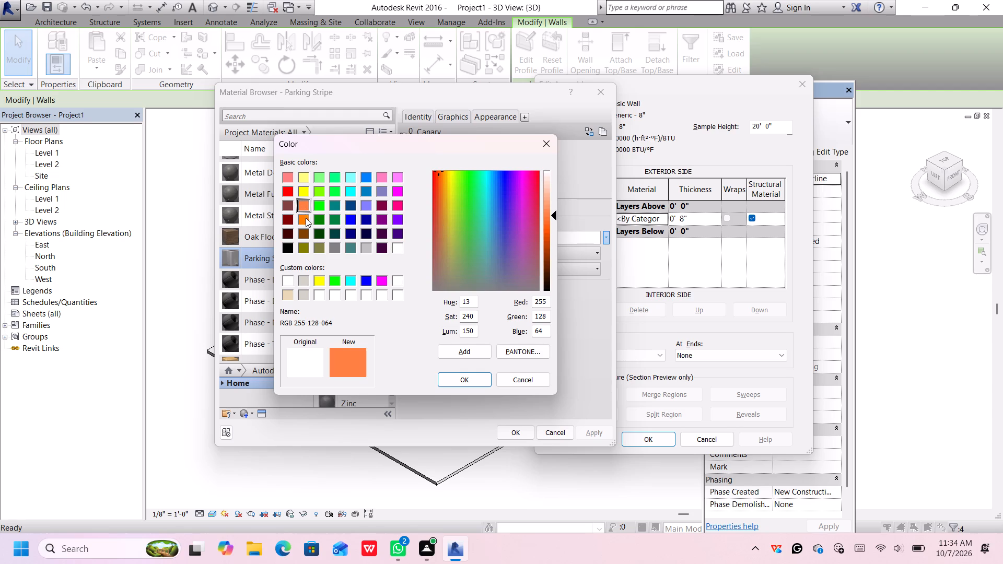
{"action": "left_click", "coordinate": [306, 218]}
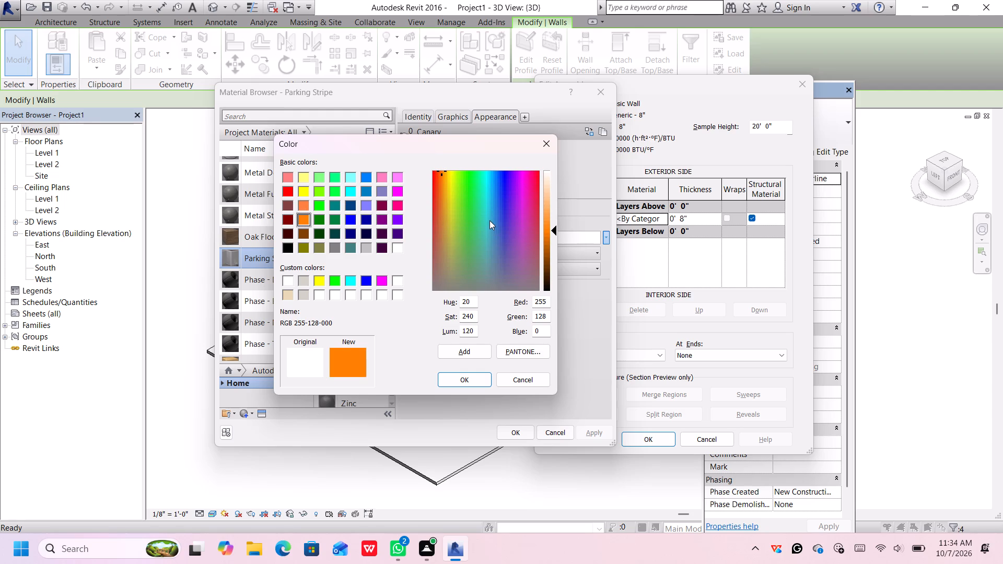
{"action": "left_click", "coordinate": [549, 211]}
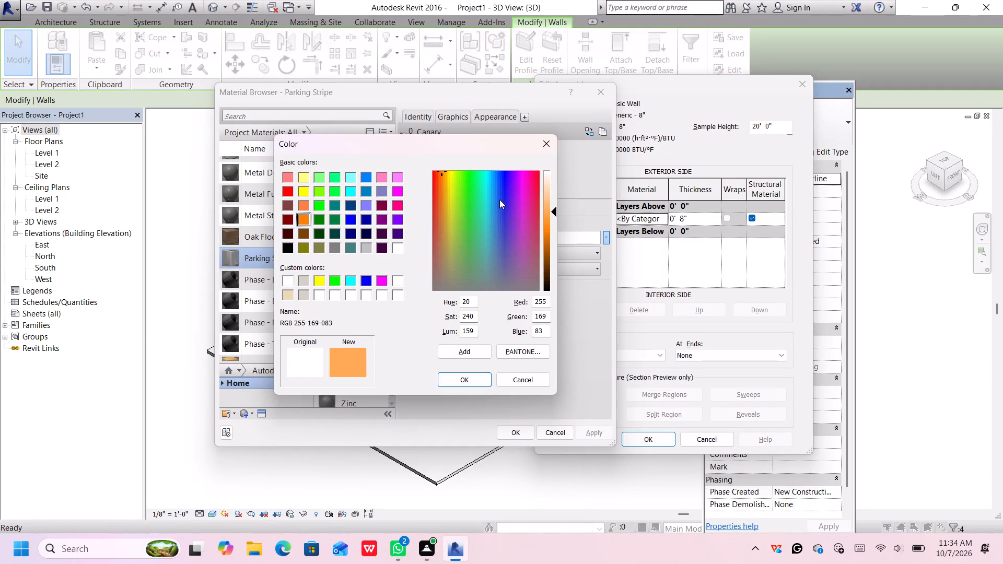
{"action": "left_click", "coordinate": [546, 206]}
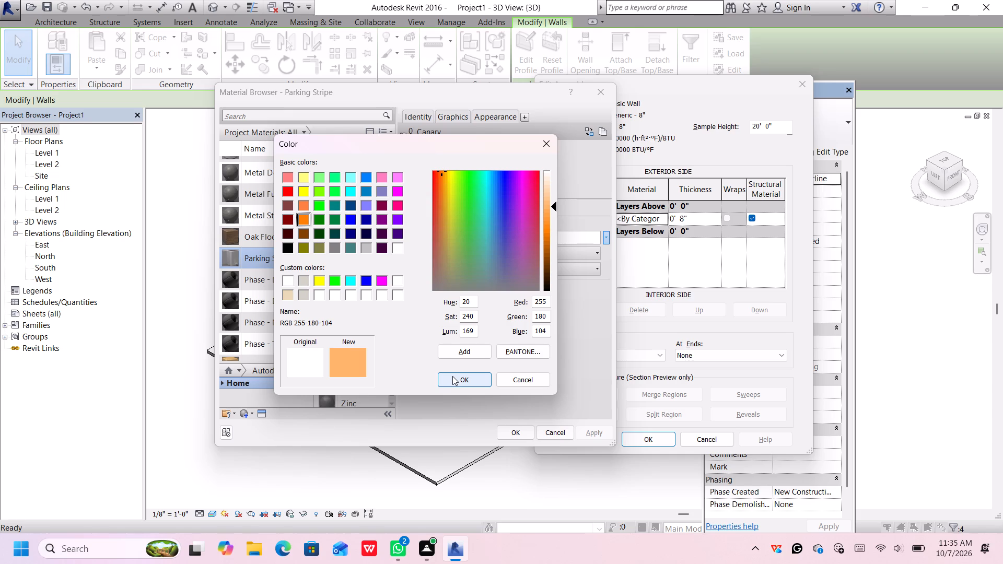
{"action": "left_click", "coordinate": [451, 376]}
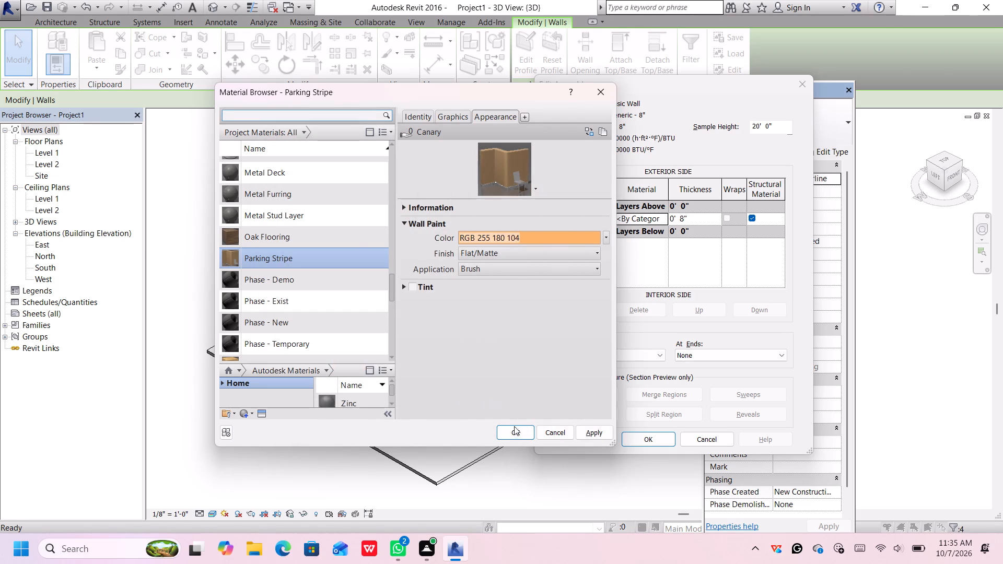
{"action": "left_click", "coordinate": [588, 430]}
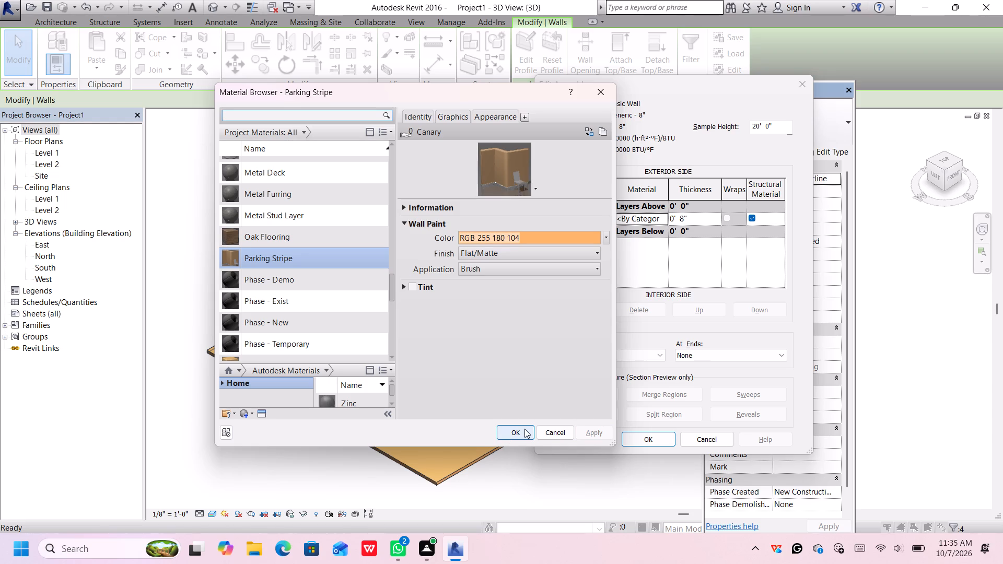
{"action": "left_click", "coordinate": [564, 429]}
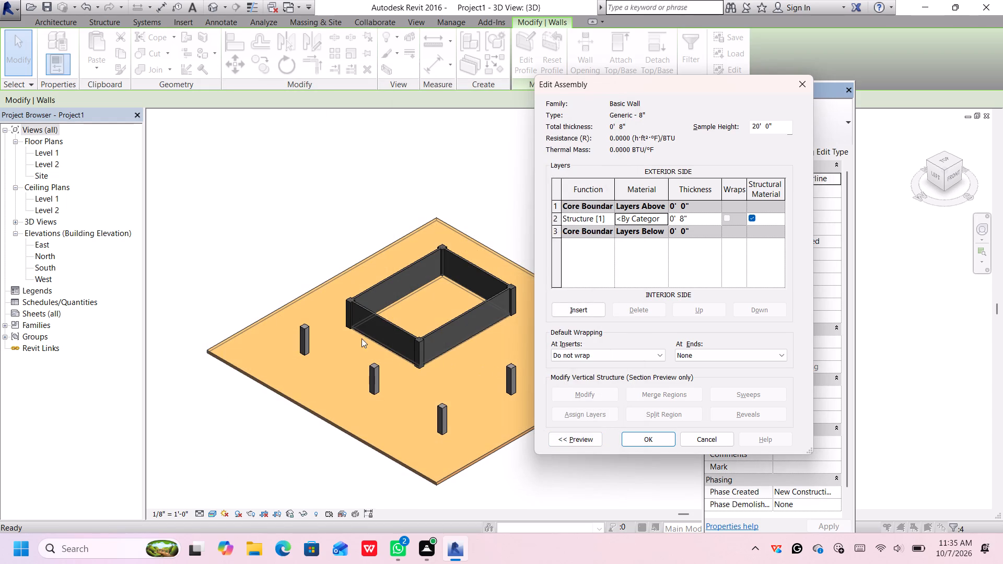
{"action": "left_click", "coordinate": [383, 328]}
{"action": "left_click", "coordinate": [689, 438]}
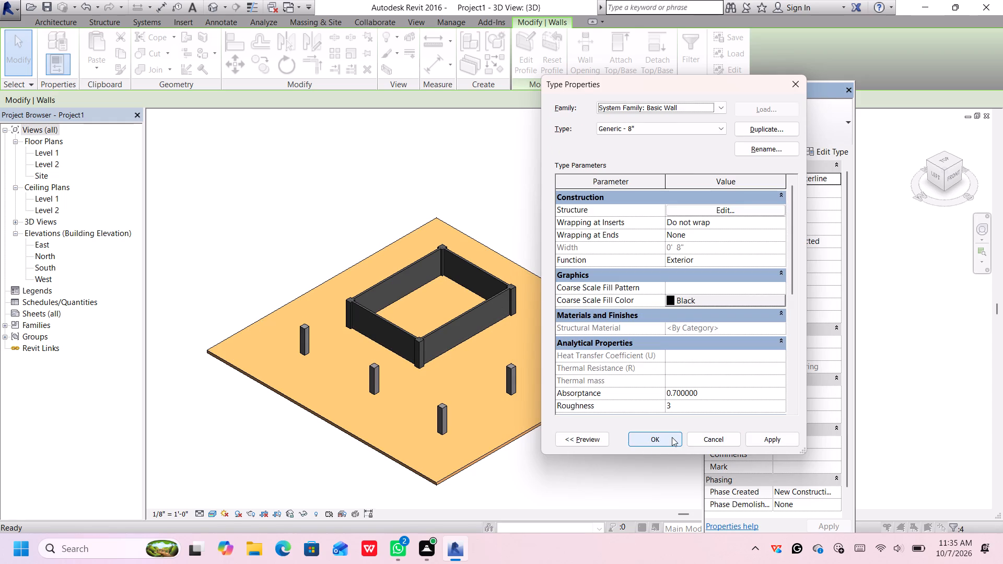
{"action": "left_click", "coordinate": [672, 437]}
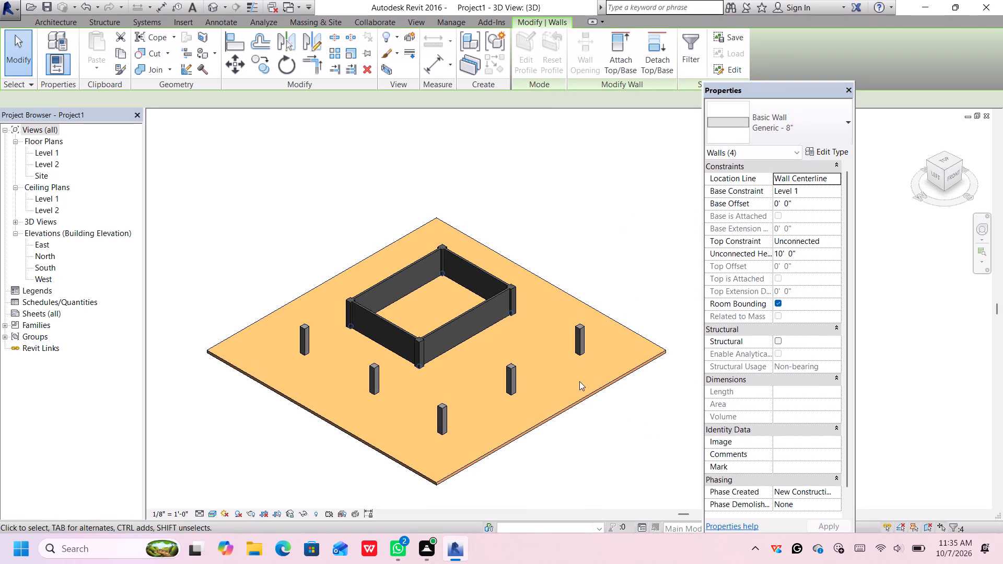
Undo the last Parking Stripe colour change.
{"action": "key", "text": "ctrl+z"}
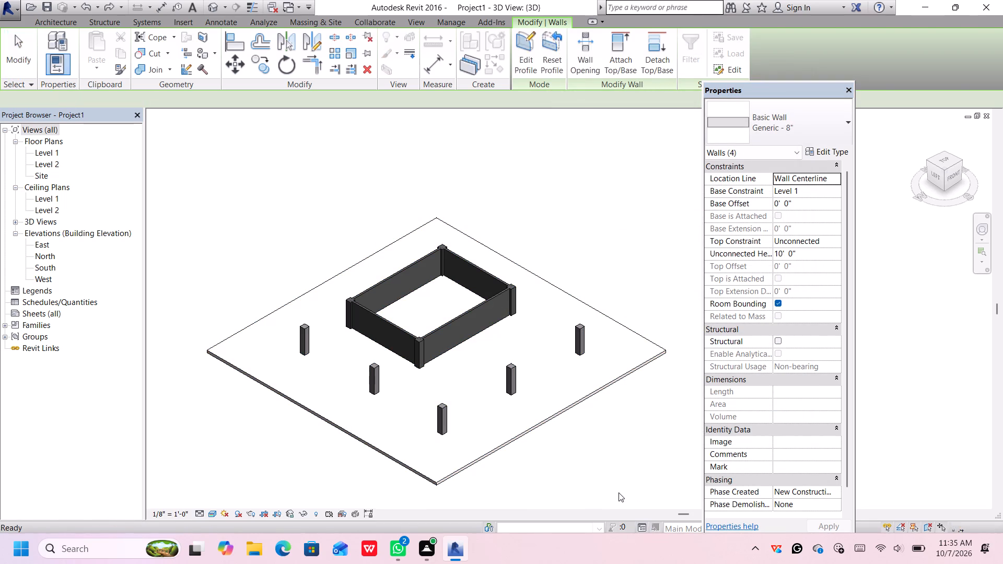
Duplicate the Generic - 8" wall type for the enclosure's front 40' wall, keeping the suggested name.
{"action": "left_click", "coordinate": [438, 332]}
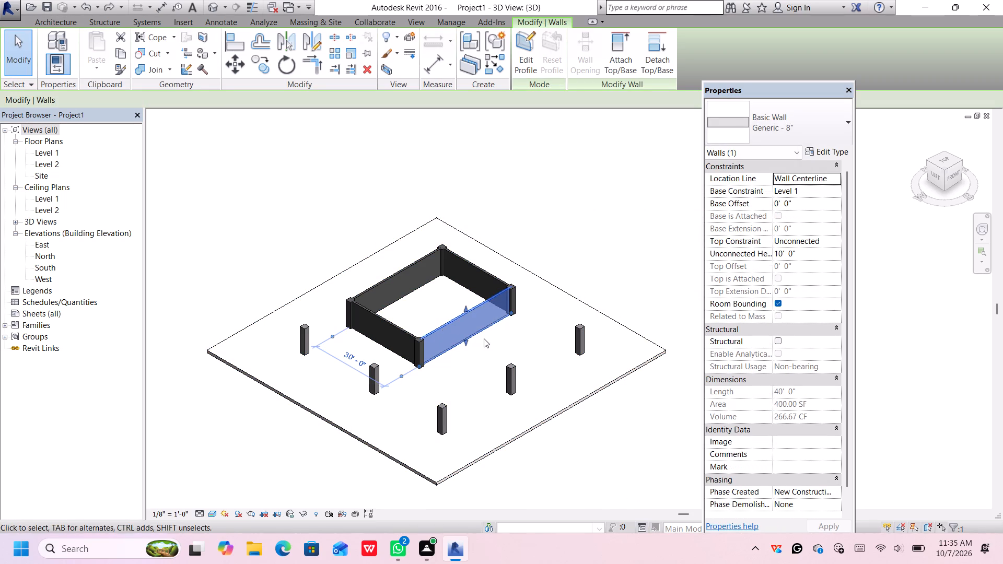
{"action": "left_click", "coordinate": [833, 142]}
{"action": "left_click", "coordinate": [832, 147]}
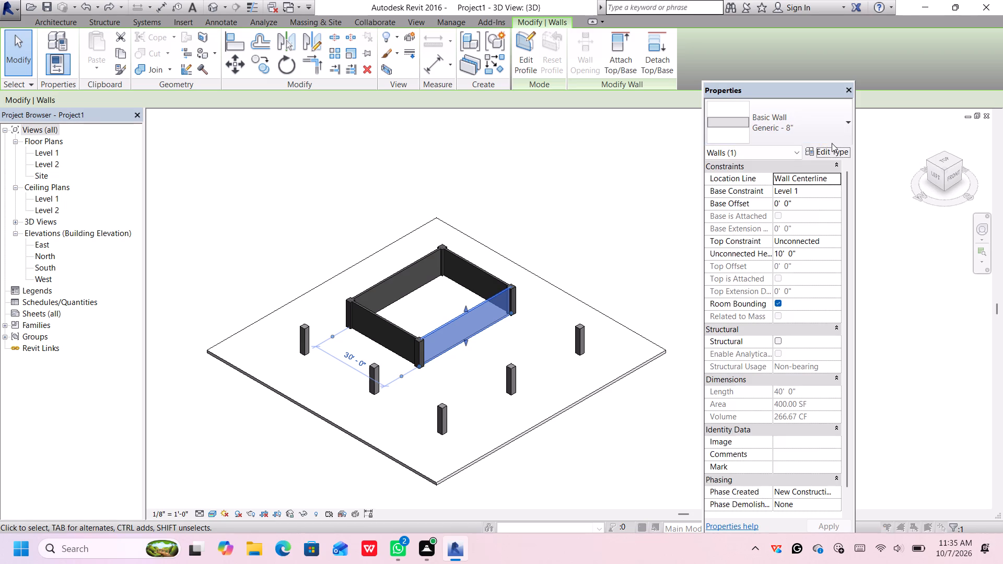
{"action": "left_click", "coordinate": [831, 152]}
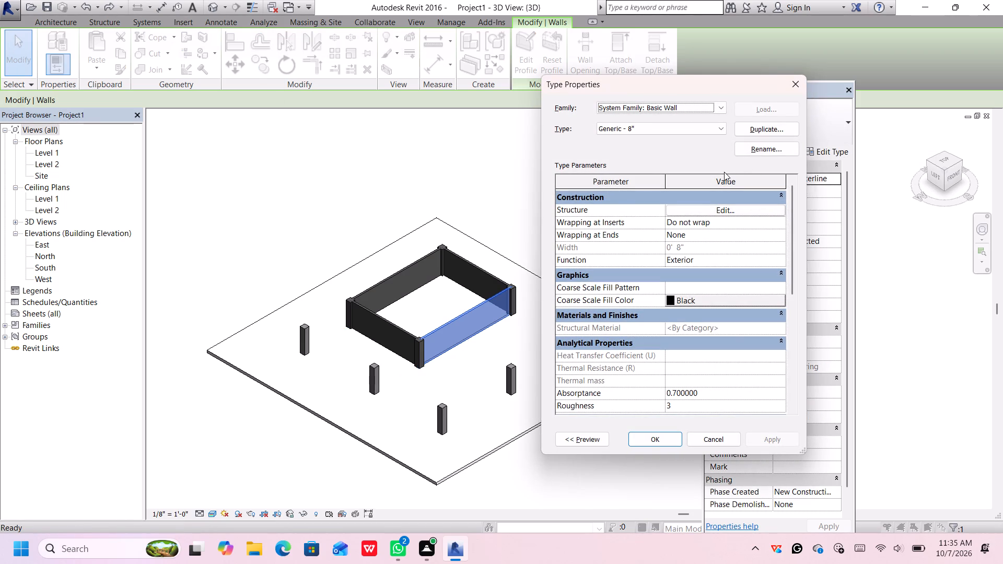
{"action": "left_click", "coordinate": [757, 135]}
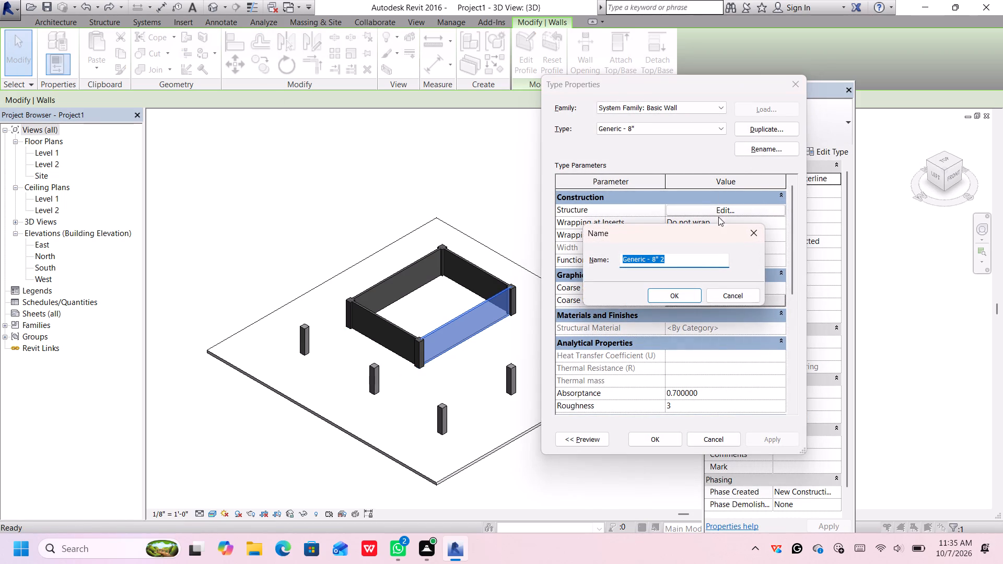
{"action": "left_click", "coordinate": [662, 295]}
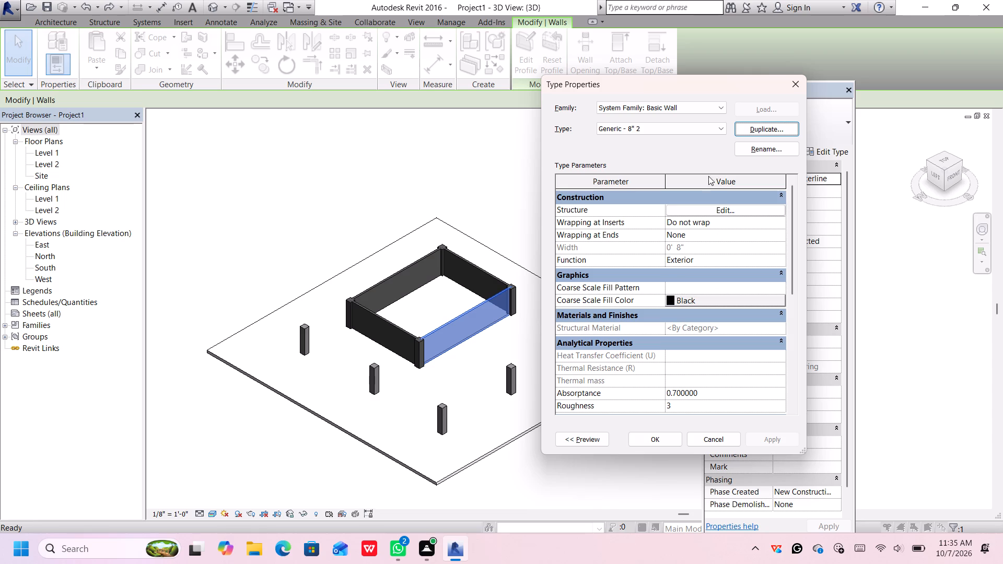
Assign Parking Stripe to the new wall type's structure layer, with its wall paint appearance colour set to light orange, RGB 255 188 121.
{"action": "left_click", "coordinate": [722, 205]}
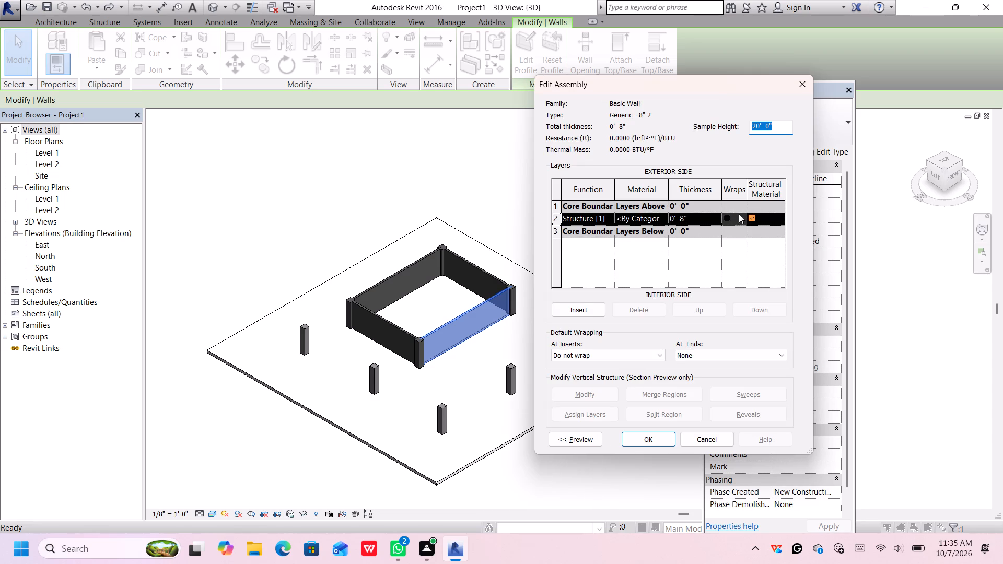
{"action": "left_click", "coordinate": [664, 219]}
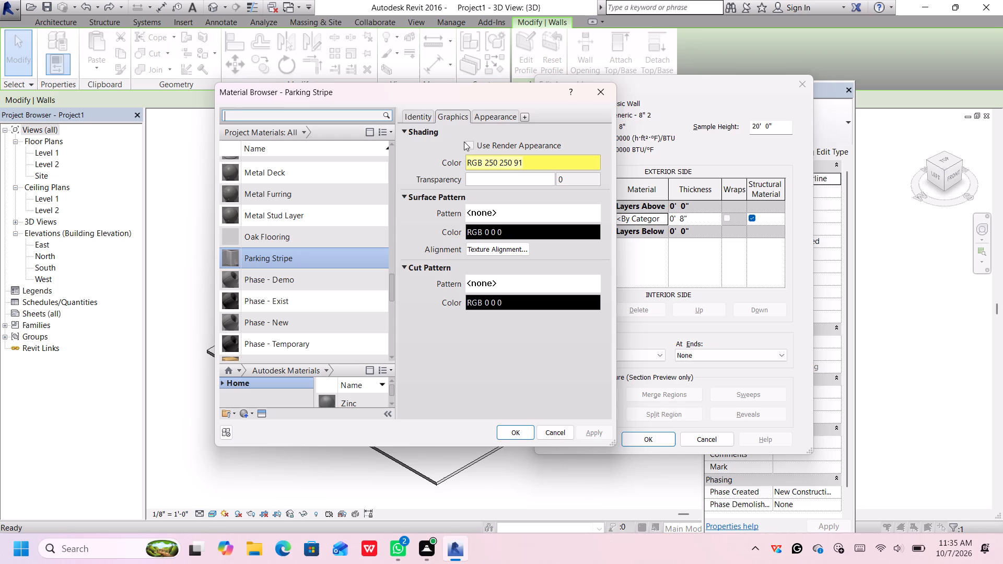
{"action": "left_click", "coordinate": [501, 113]}
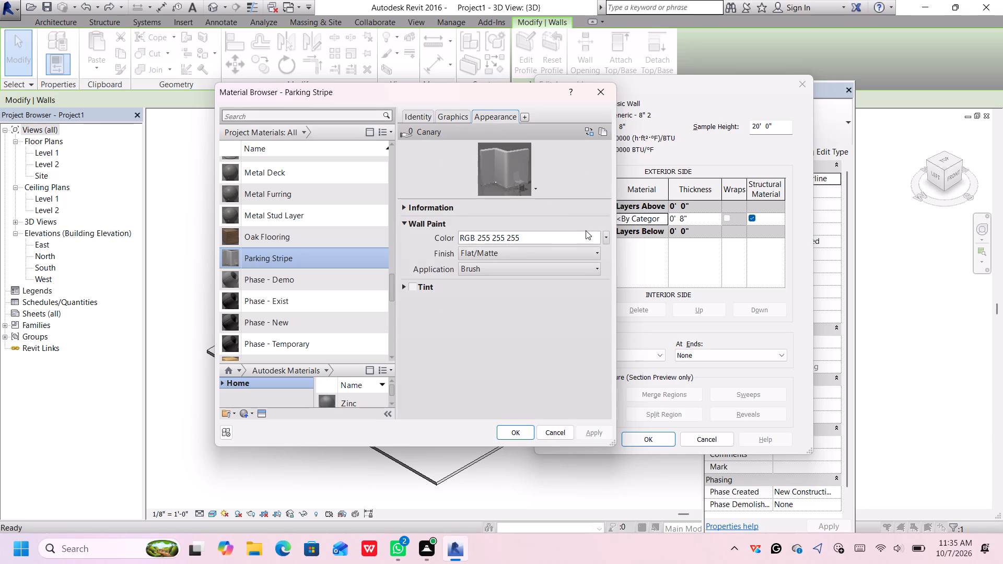
{"action": "left_click", "coordinate": [603, 236]}
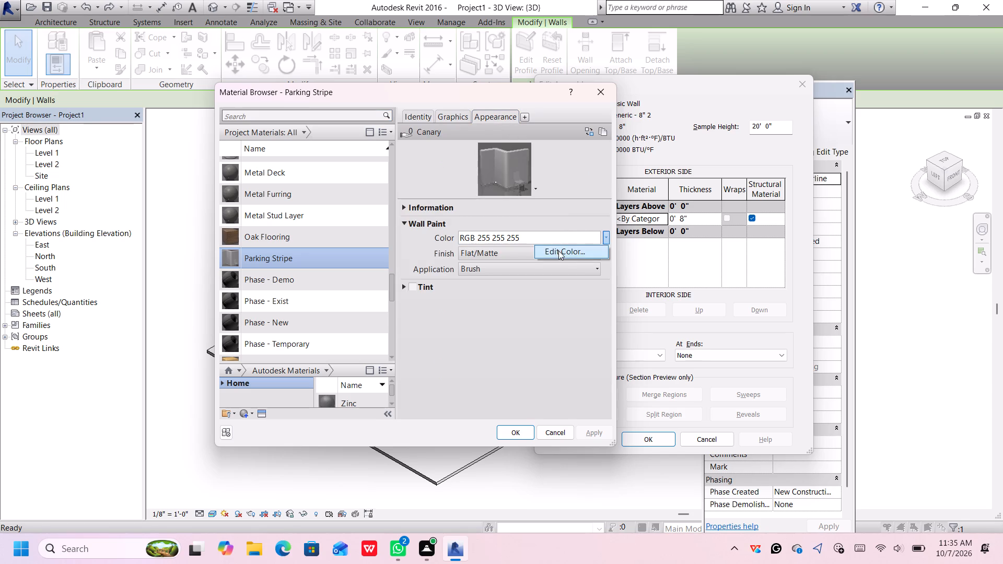
{"action": "left_click", "coordinate": [559, 252]}
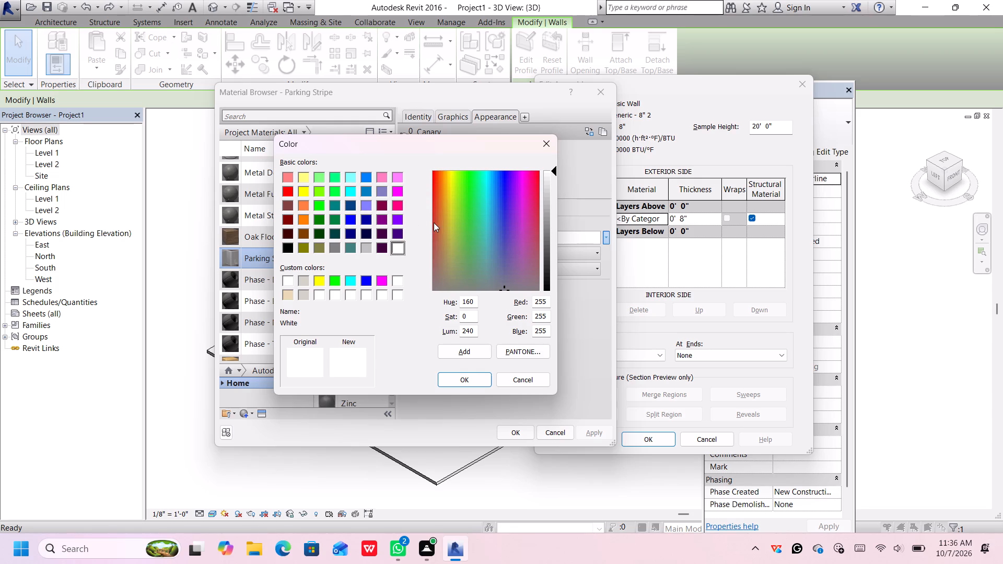
{"action": "left_click", "coordinate": [444, 213]}
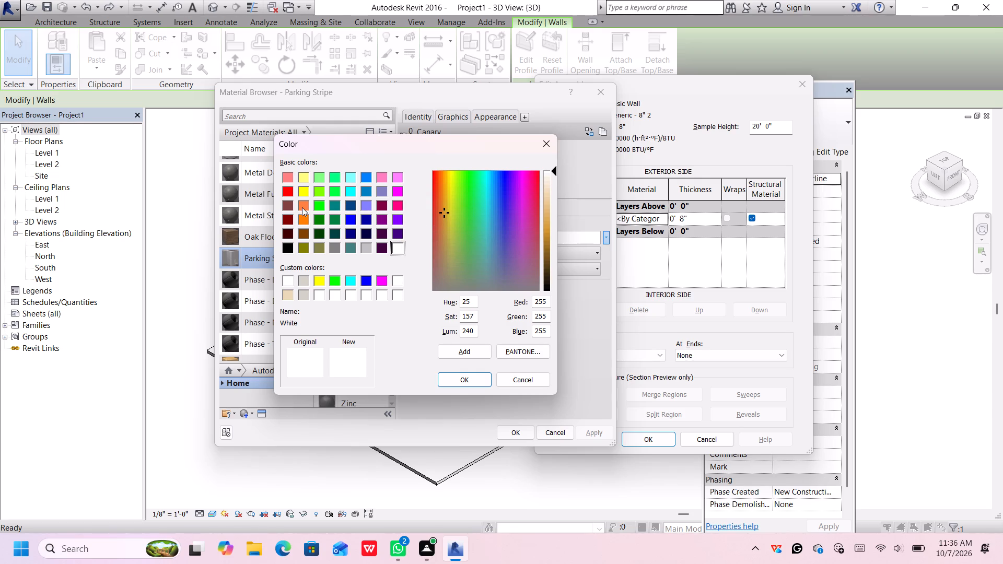
{"action": "left_click", "coordinate": [300, 205]}
{"action": "left_click", "coordinate": [299, 218]}
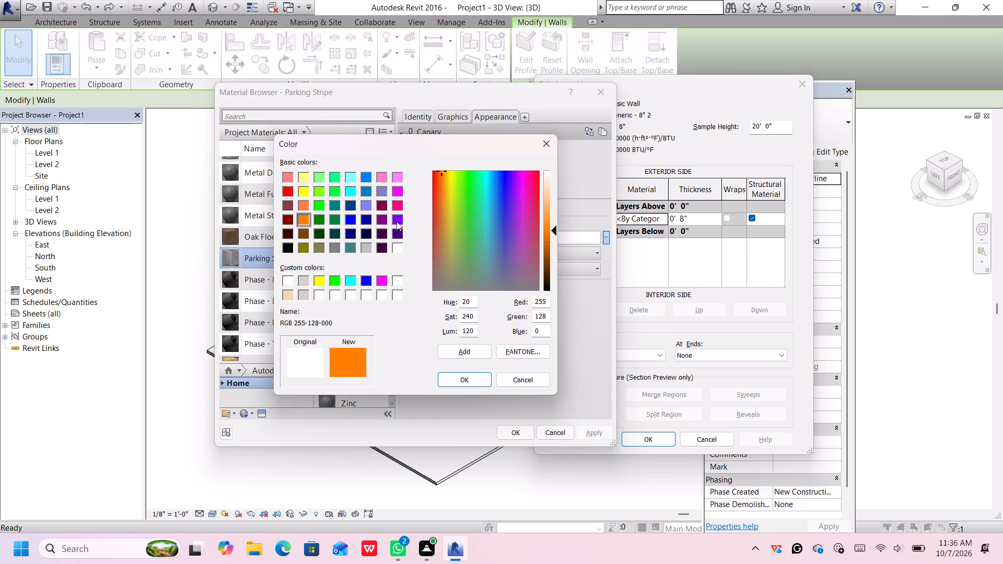
{"action": "left_click", "coordinate": [546, 207]}
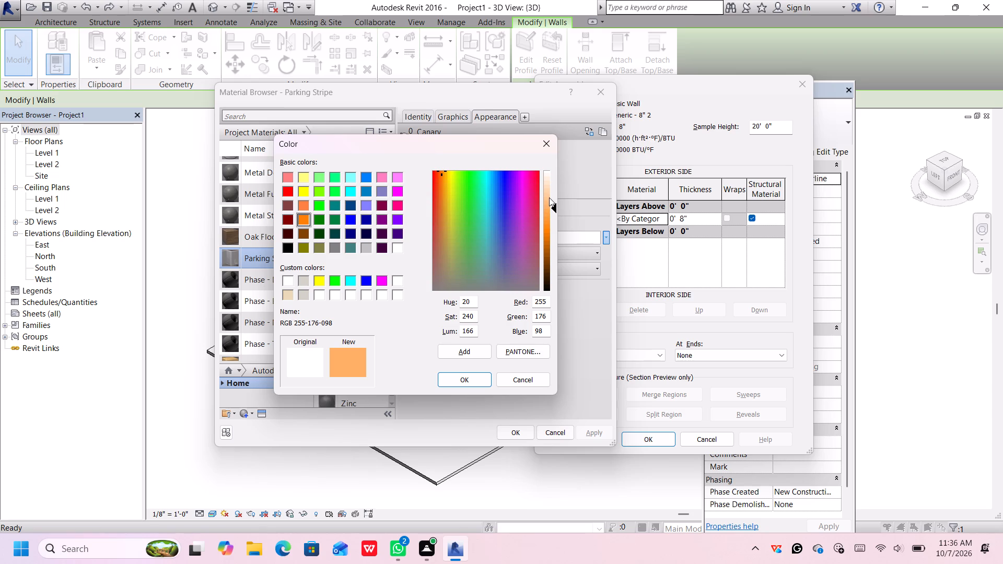
{"action": "left_click", "coordinate": [550, 203]}
{"action": "left_click", "coordinate": [480, 375]}
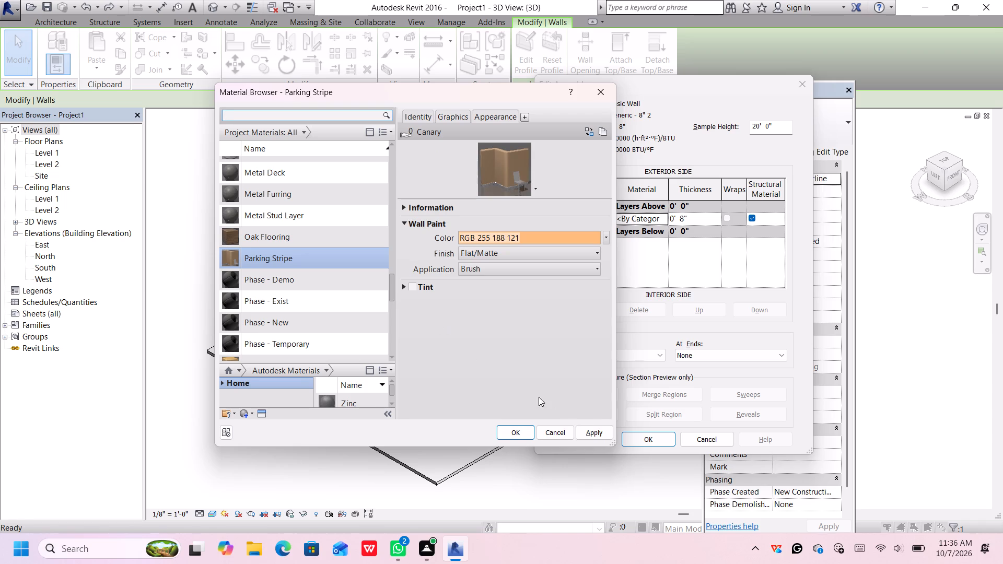
{"action": "left_click", "coordinate": [598, 433]}
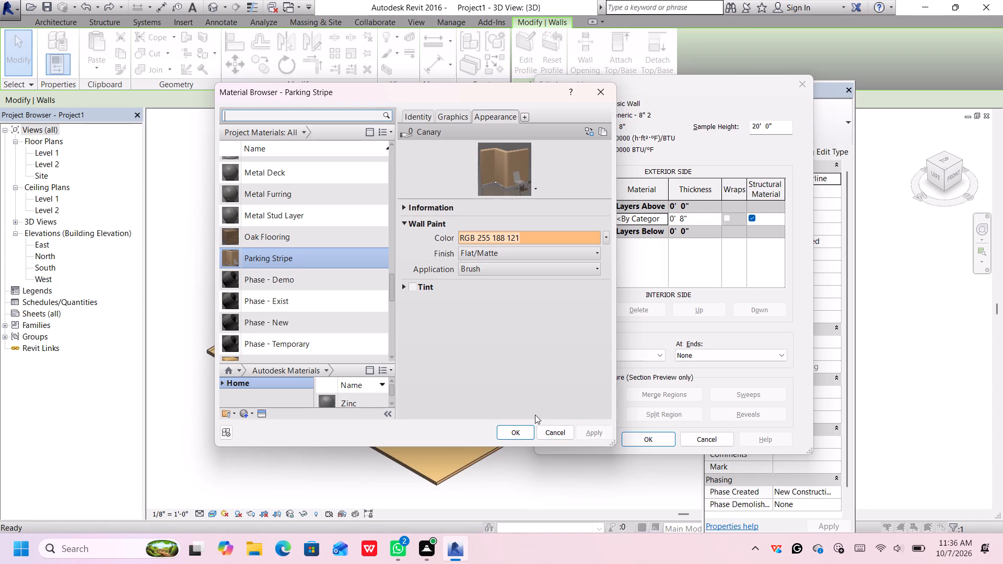
{"action": "left_click", "coordinate": [412, 285]}
{"action": "left_click", "coordinate": [412, 289]}
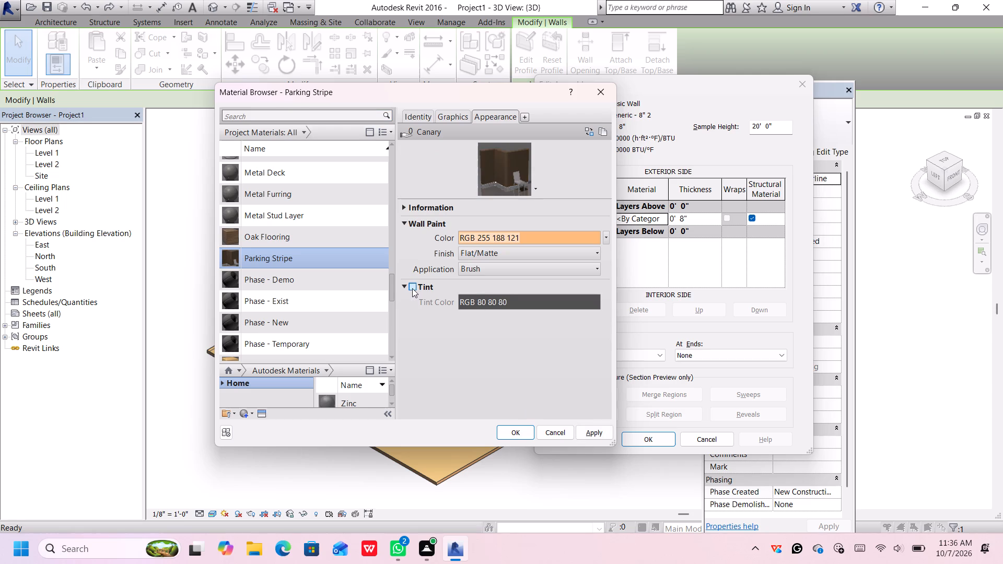
{"action": "left_click", "coordinate": [525, 436]}
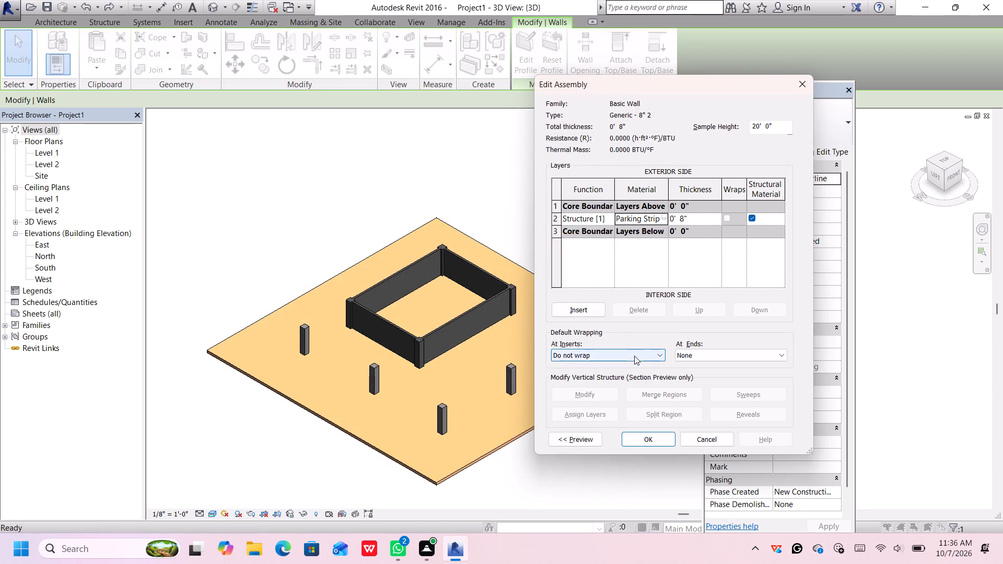
Set the new wall type's default wrapping to Exterior at both inserts and ends, accept the type settings, and deselect the wall.
{"action": "left_click", "coordinate": [634, 355]}
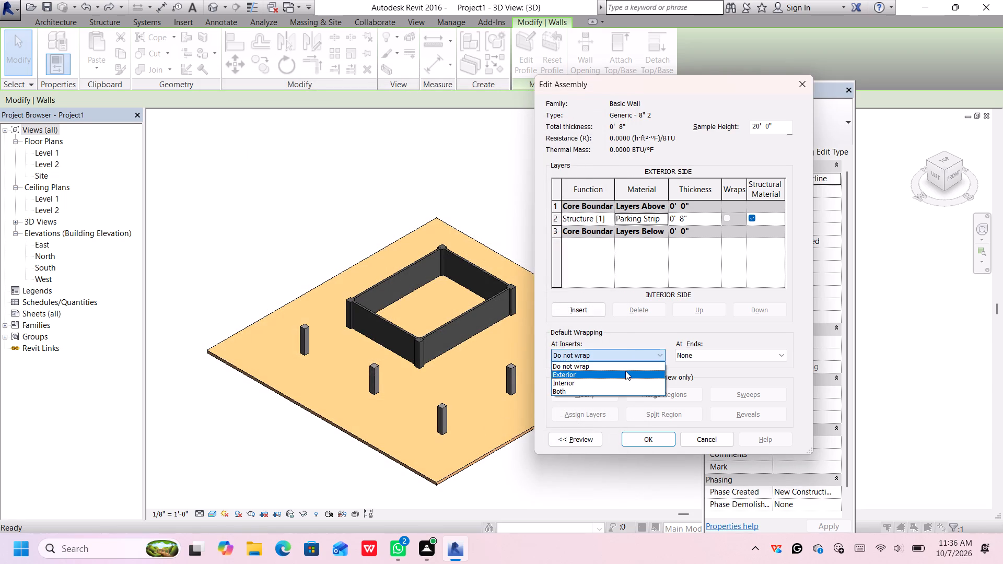
{"action": "left_click", "coordinate": [625, 370]}
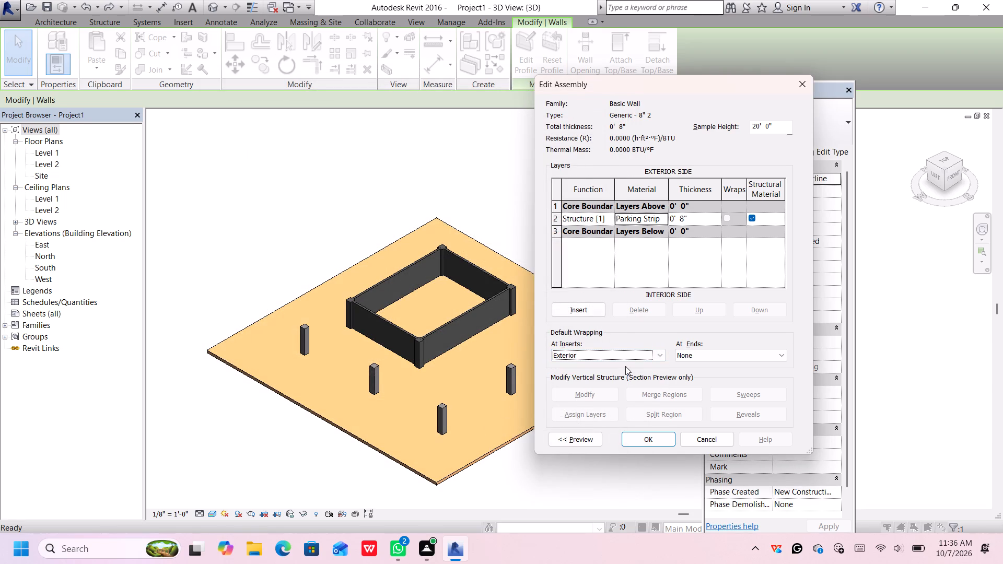
{"action": "left_click", "coordinate": [696, 353]}
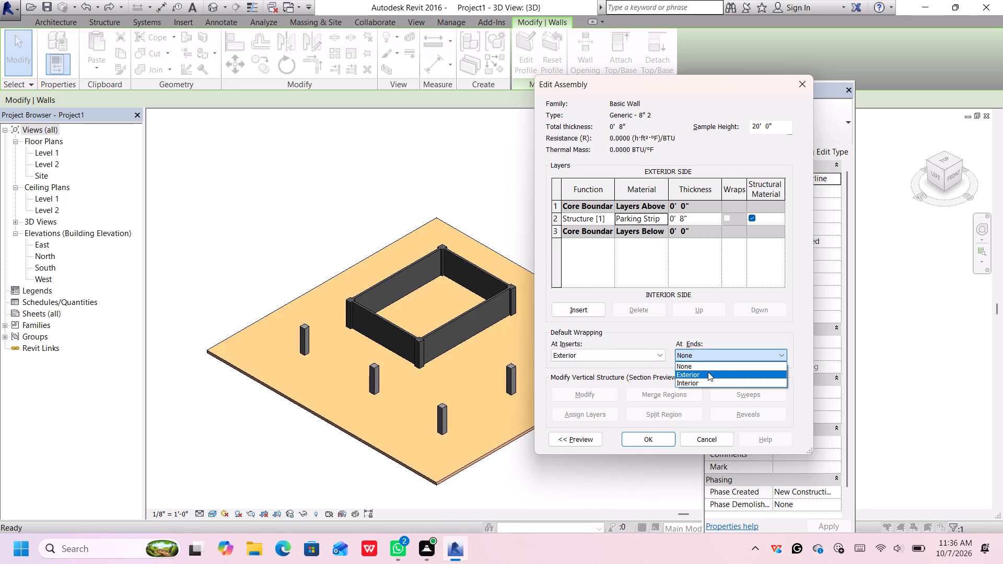
{"action": "left_click", "coordinate": [708, 372]}
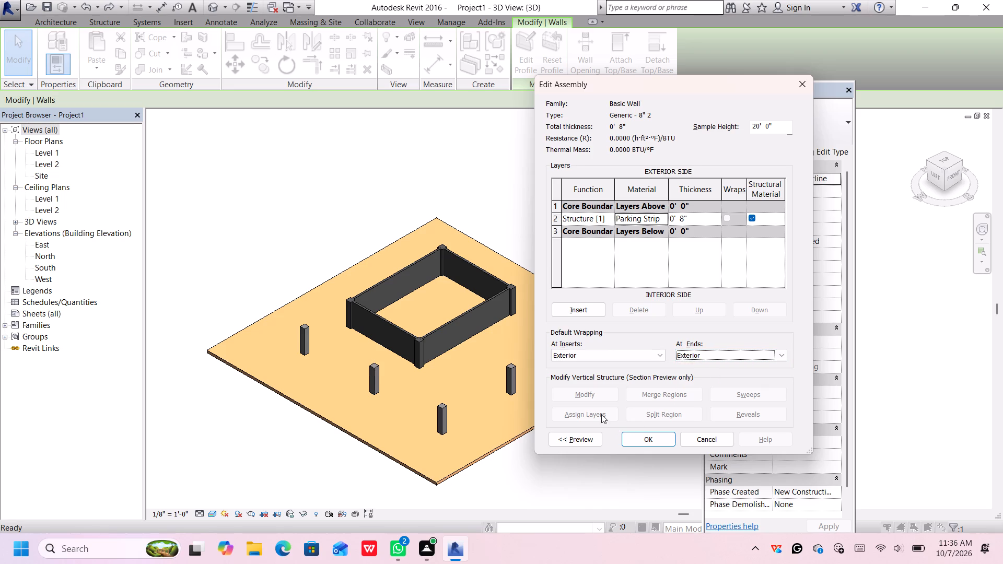
{"action": "left_click", "coordinate": [637, 434]}
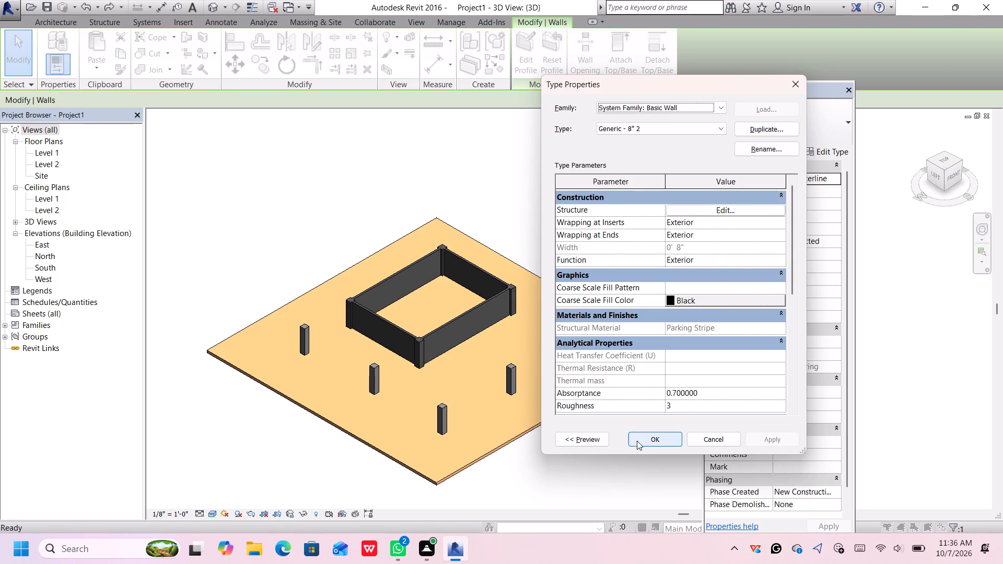
{"action": "left_click", "coordinate": [637, 440]}
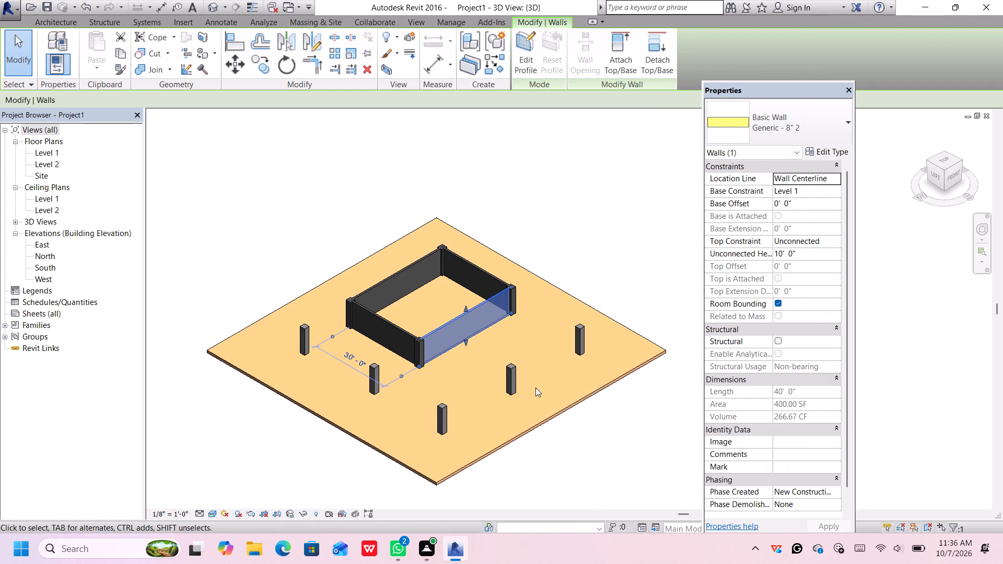
{"action": "left_click", "coordinate": [535, 387]}
{"action": "left_click", "coordinate": [550, 401]}
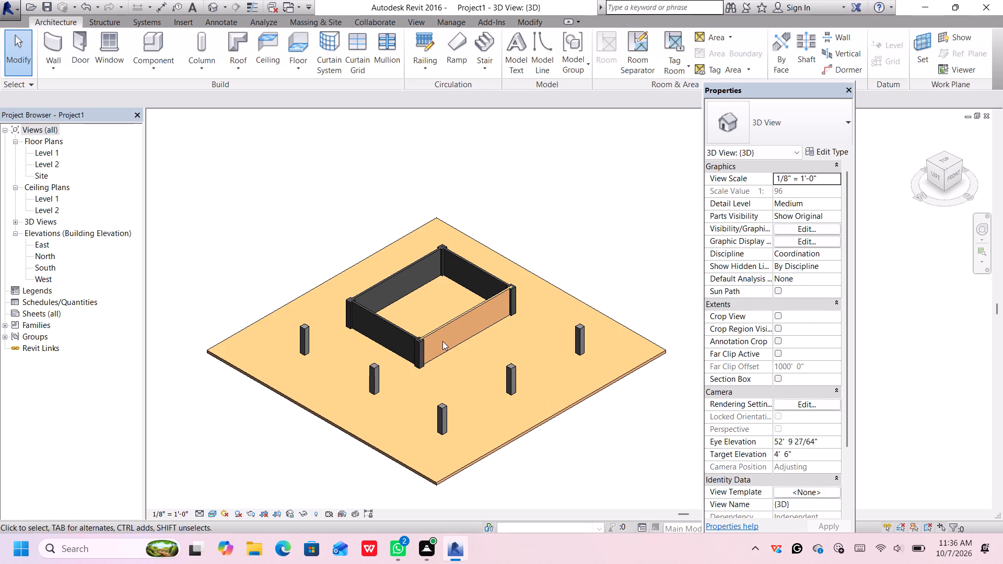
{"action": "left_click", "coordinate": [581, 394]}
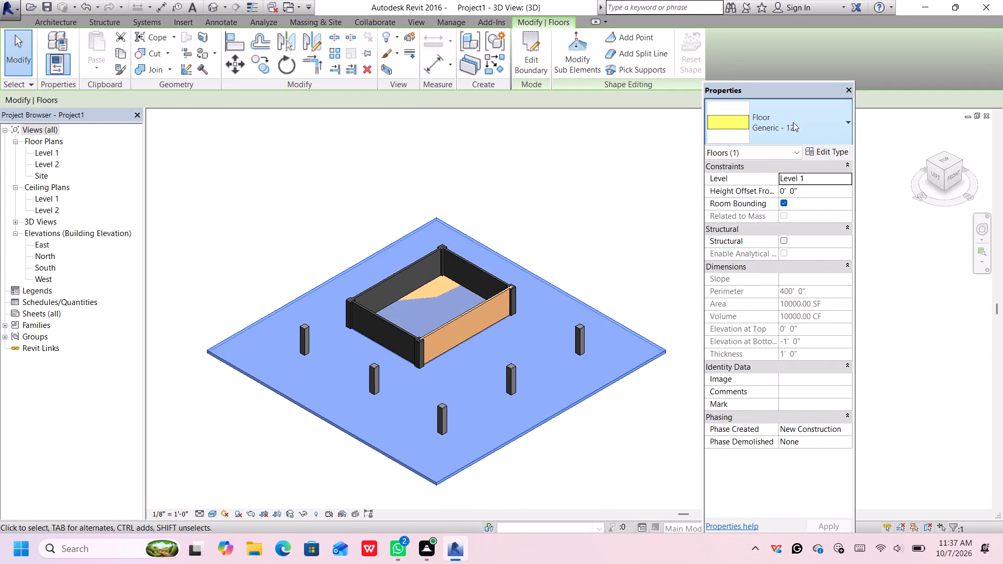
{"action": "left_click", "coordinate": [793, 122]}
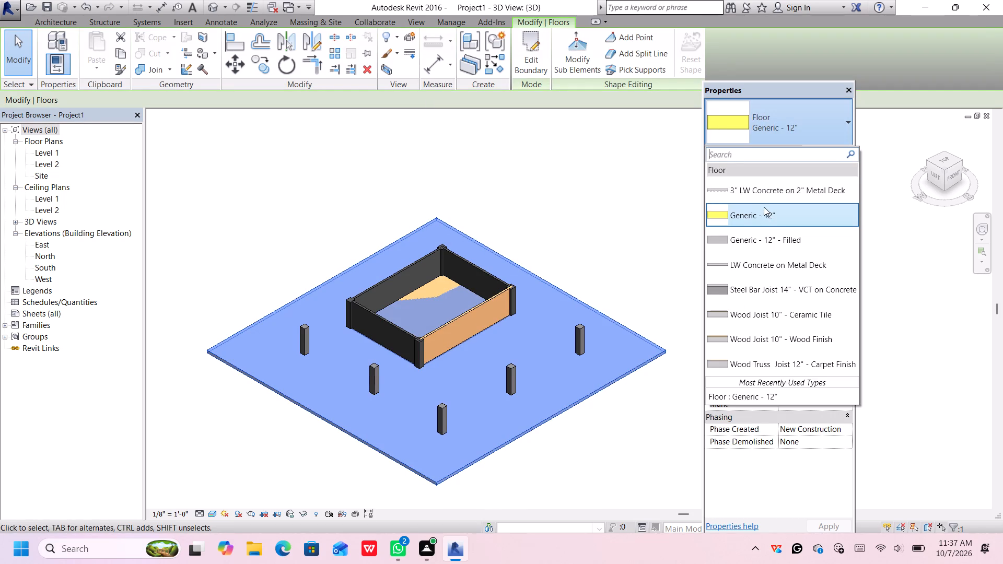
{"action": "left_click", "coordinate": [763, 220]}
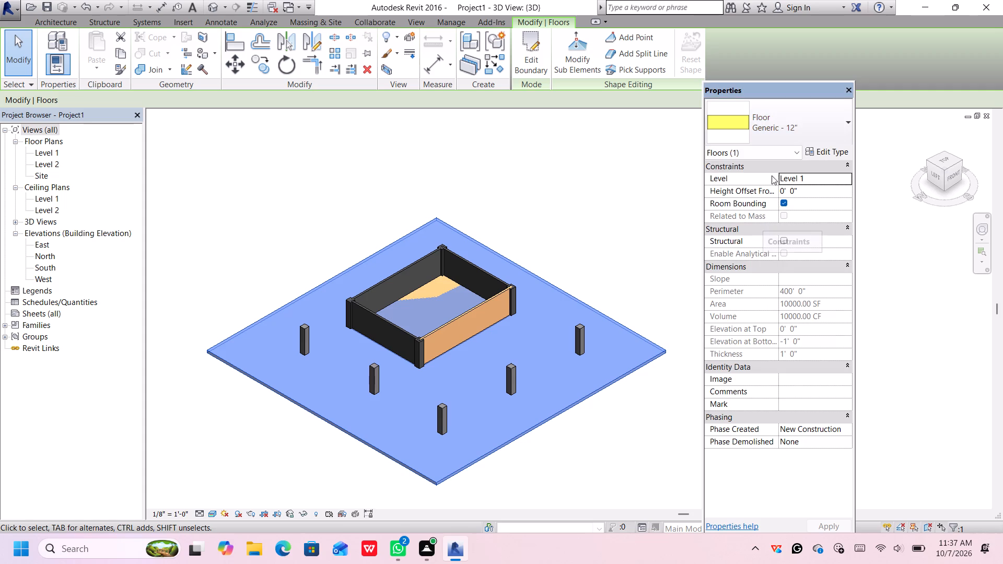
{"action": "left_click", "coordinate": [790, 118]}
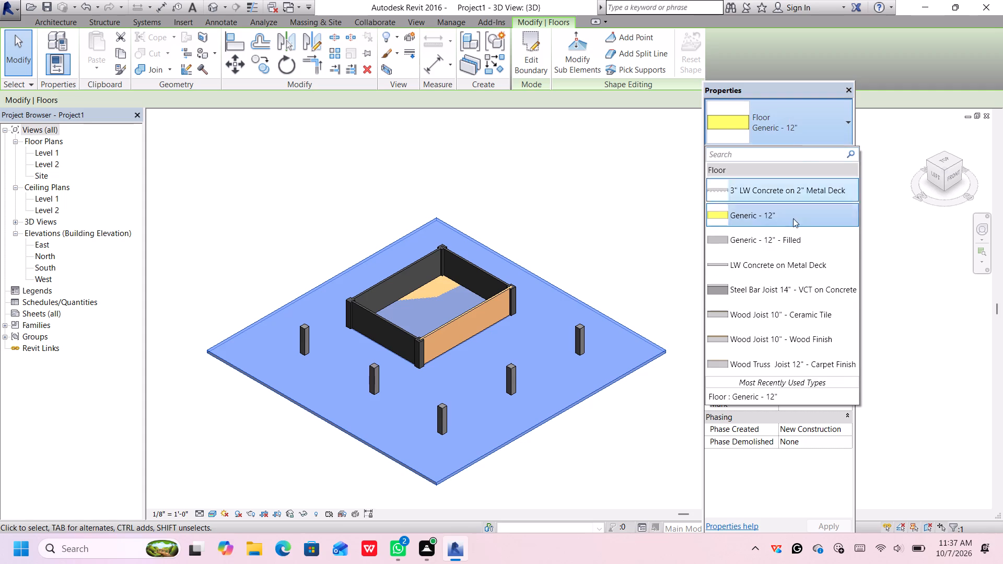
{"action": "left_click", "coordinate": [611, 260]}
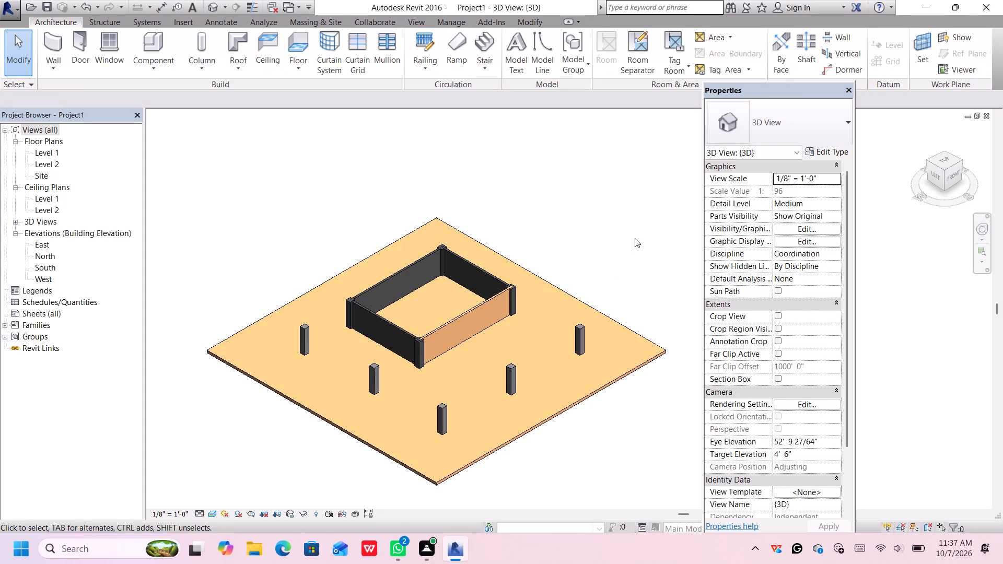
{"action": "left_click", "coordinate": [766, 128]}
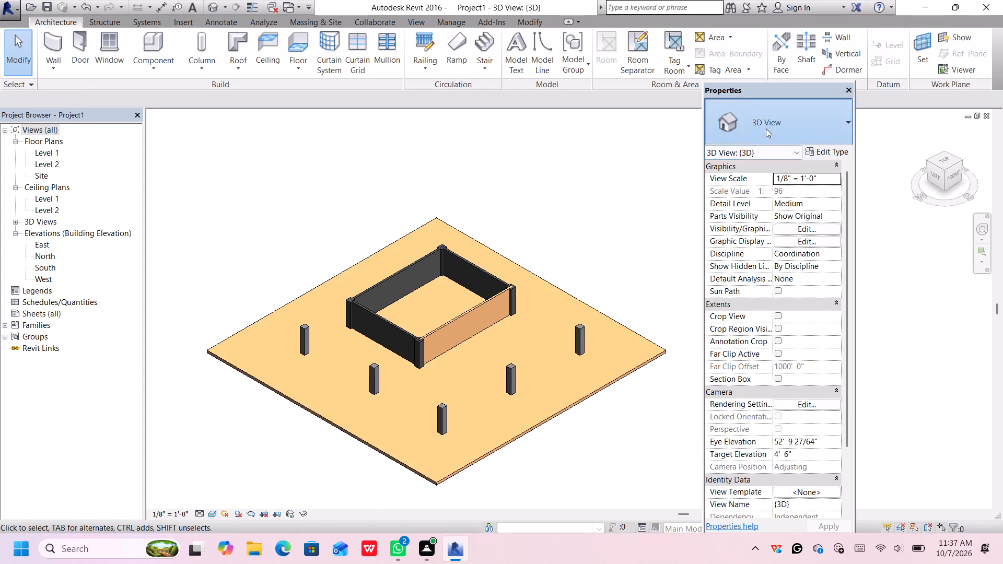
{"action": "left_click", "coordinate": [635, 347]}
Change the slab's floor type to Generic - 12" - Filled and deselect it.
{"action": "left_click", "coordinate": [639, 337]}
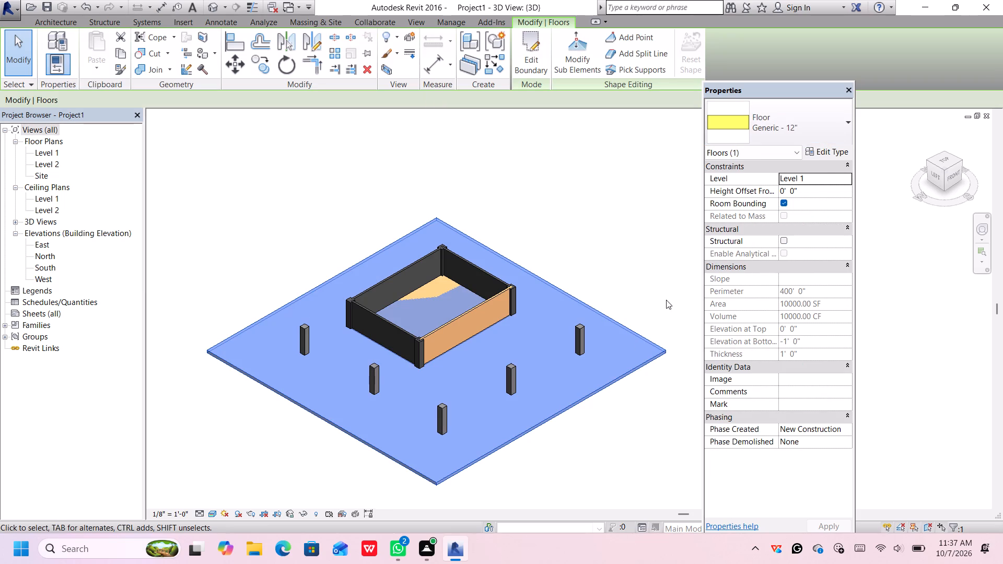
{"action": "left_click", "coordinate": [821, 122]}
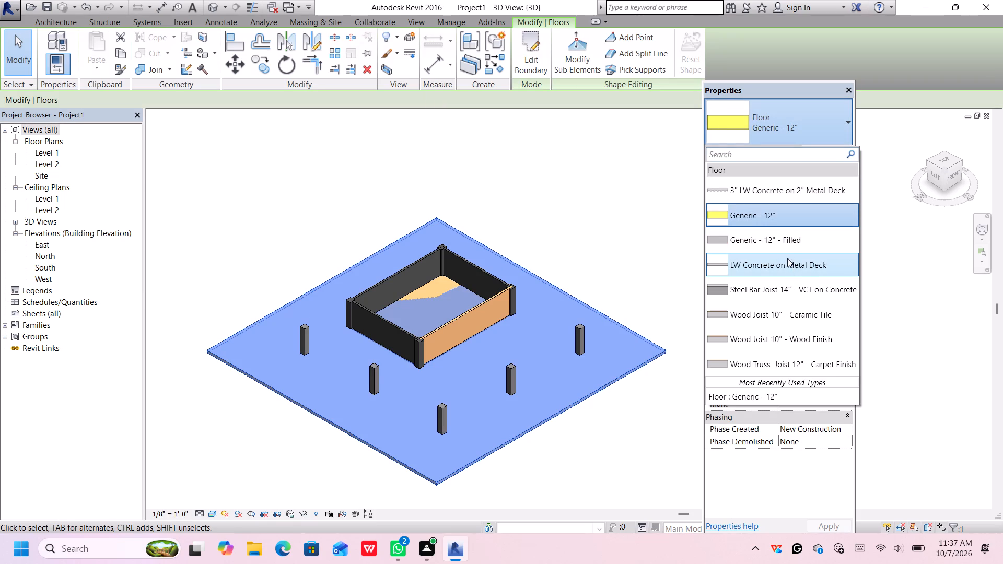
{"action": "left_click", "coordinate": [792, 239]}
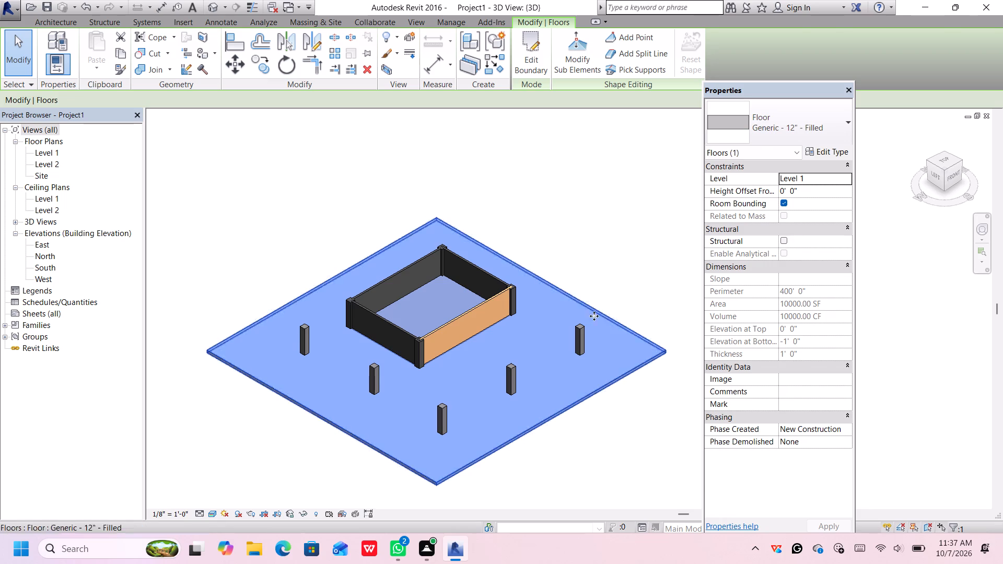
{"action": "left_click", "coordinate": [614, 302]}
{"action": "left_click", "coordinate": [615, 340]}
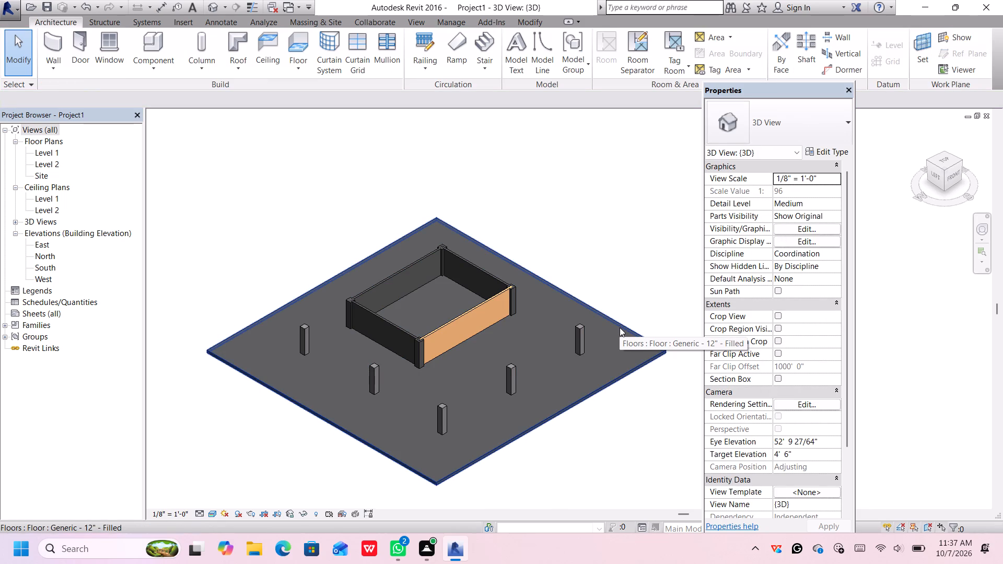
Set the coarse scale fill color of the slab's Generic - 12" - Filled floor type to white, apply it, and deselect the slab.
{"action": "left_click", "coordinate": [620, 325]}
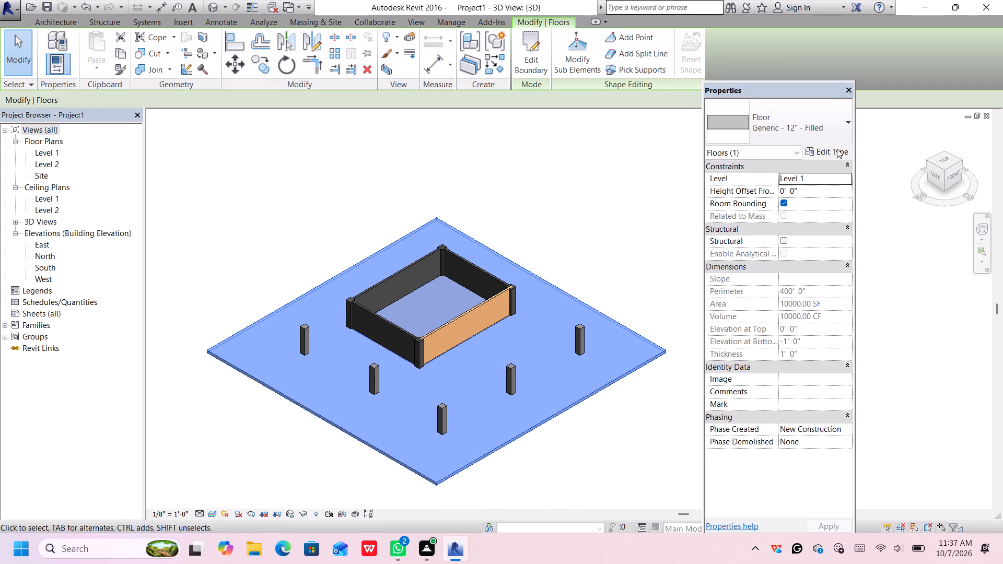
{"action": "left_click", "coordinate": [837, 151]}
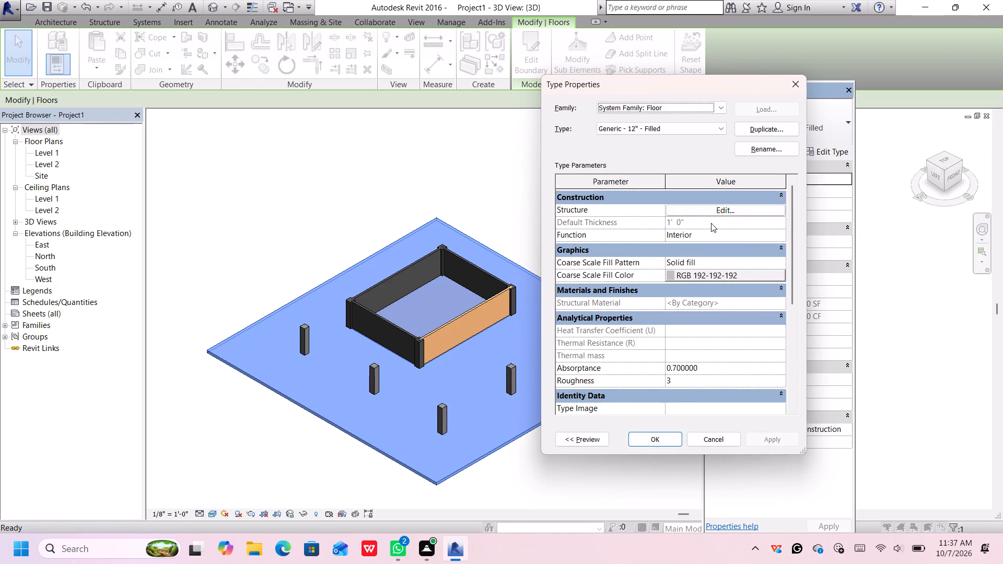
{"action": "left_click", "coordinate": [736, 273]}
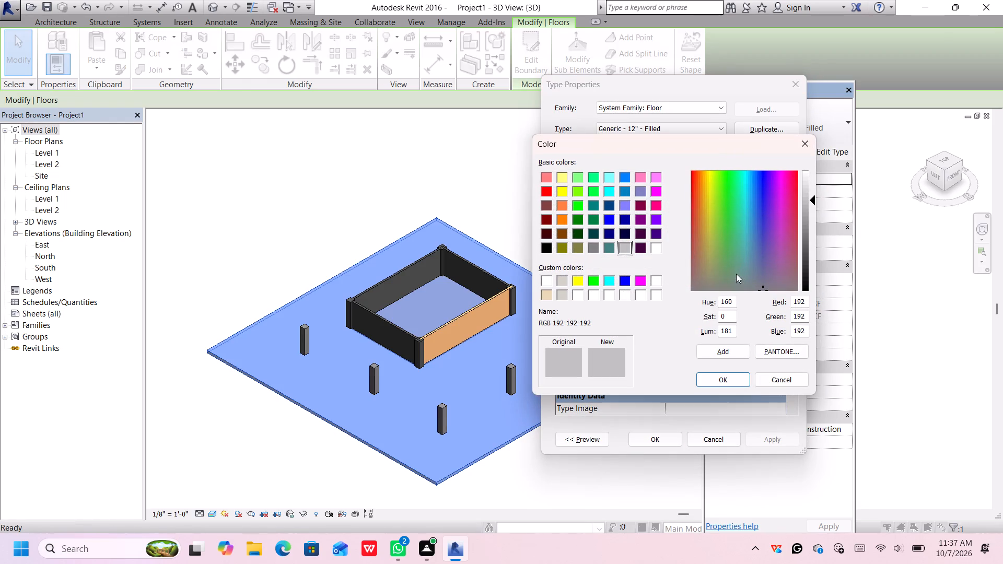
{"action": "left_click", "coordinate": [657, 251]}
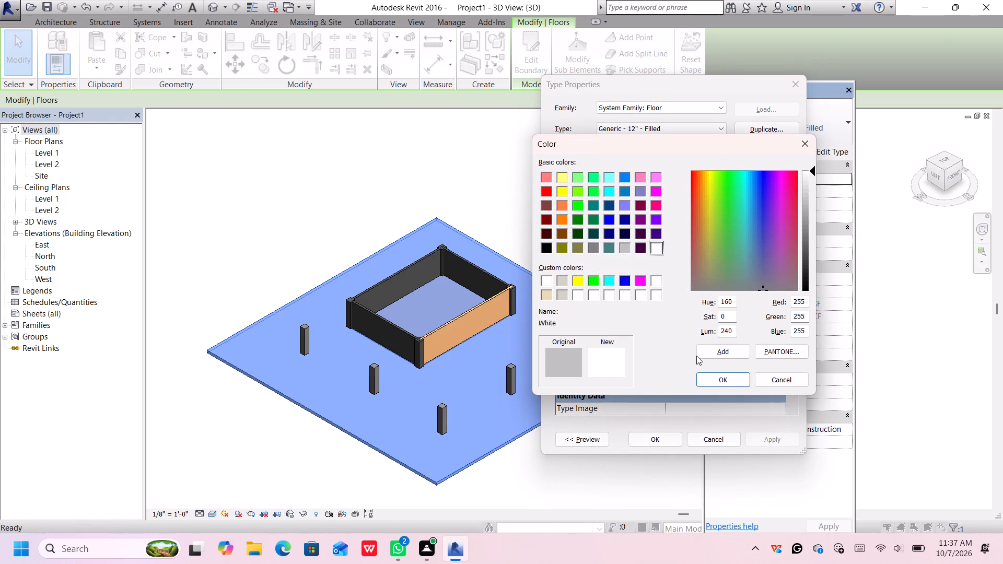
{"action": "left_click", "coordinate": [710, 375]}
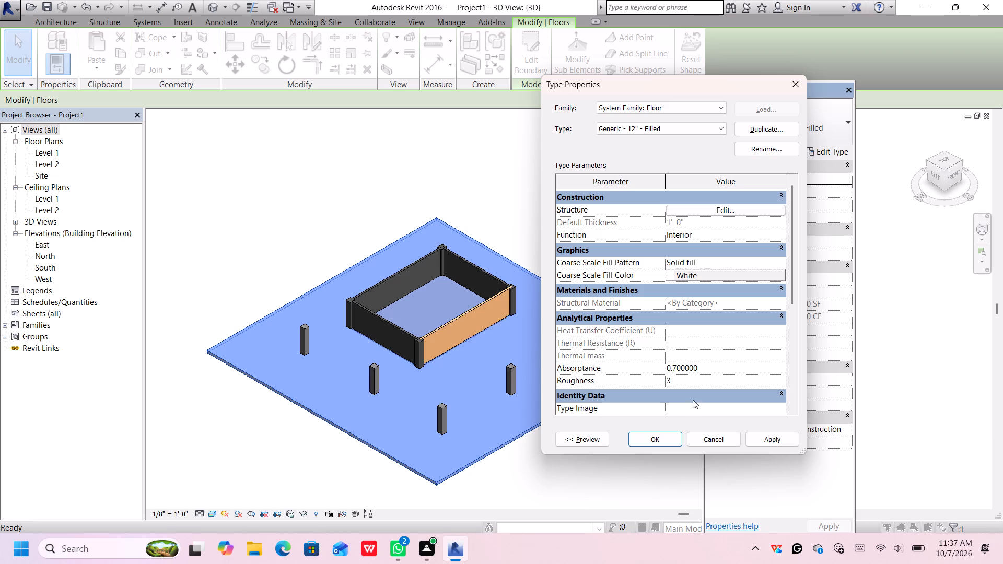
{"action": "left_click", "coordinate": [771, 432]}
{"action": "left_click", "coordinate": [765, 443]}
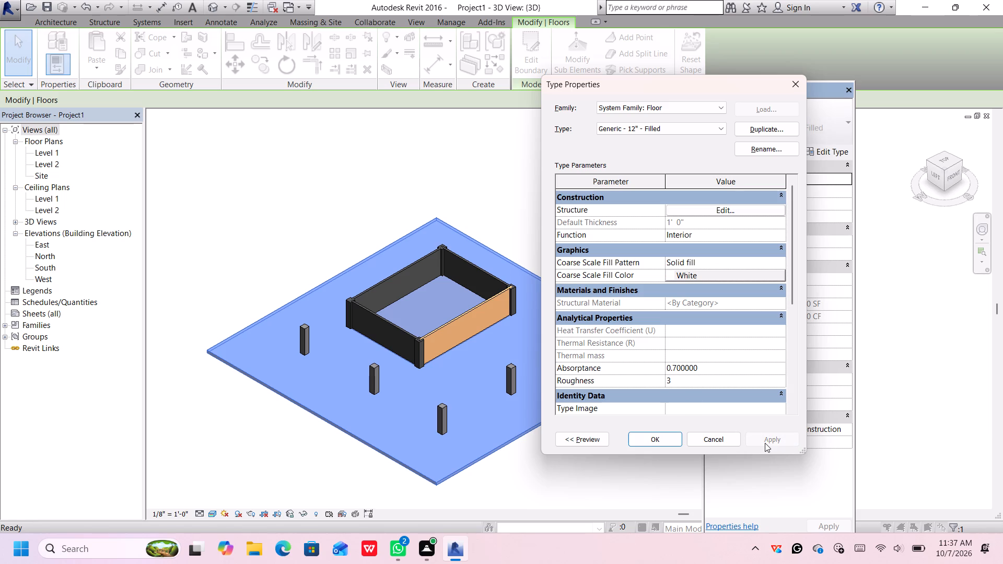
{"action": "left_click", "coordinate": [656, 440]}
{"action": "left_click", "coordinate": [624, 270]}
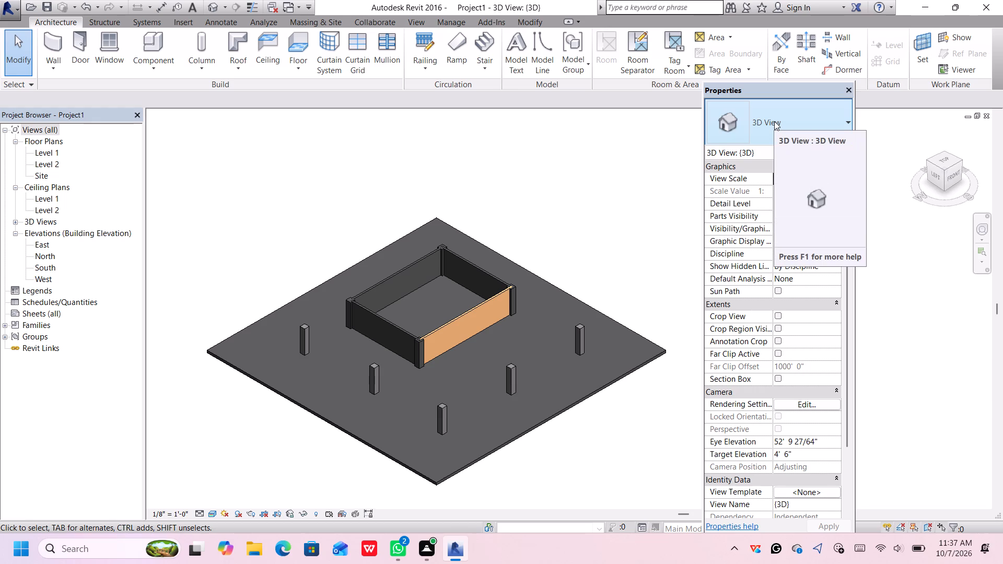
Change both 30' enclosure walls from Generic - 8" to the wall type Generic - 8" 2.
{"action": "left_click", "coordinate": [768, 125]}
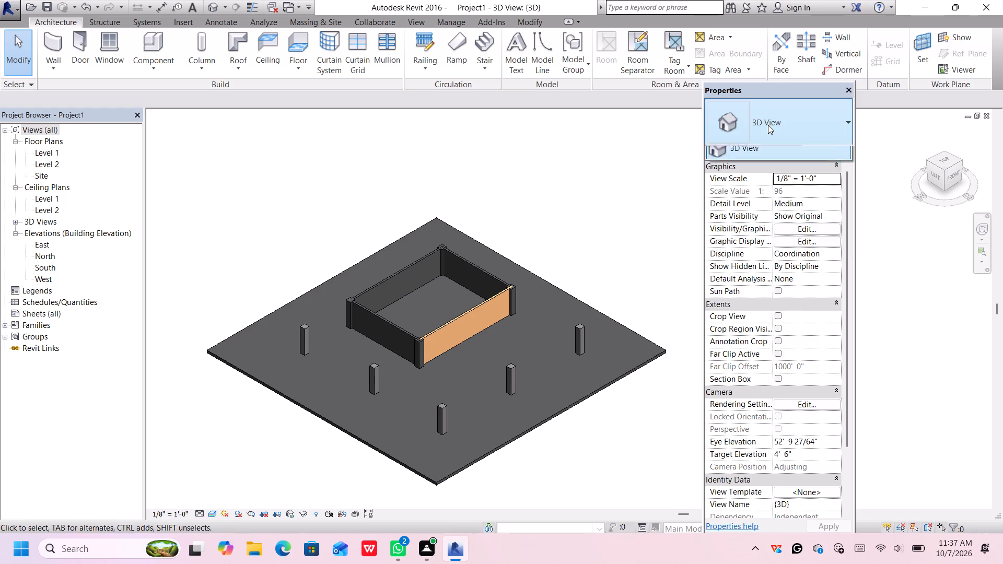
{"action": "left_click", "coordinate": [399, 328]}
{"action": "left_click", "coordinate": [399, 328]}
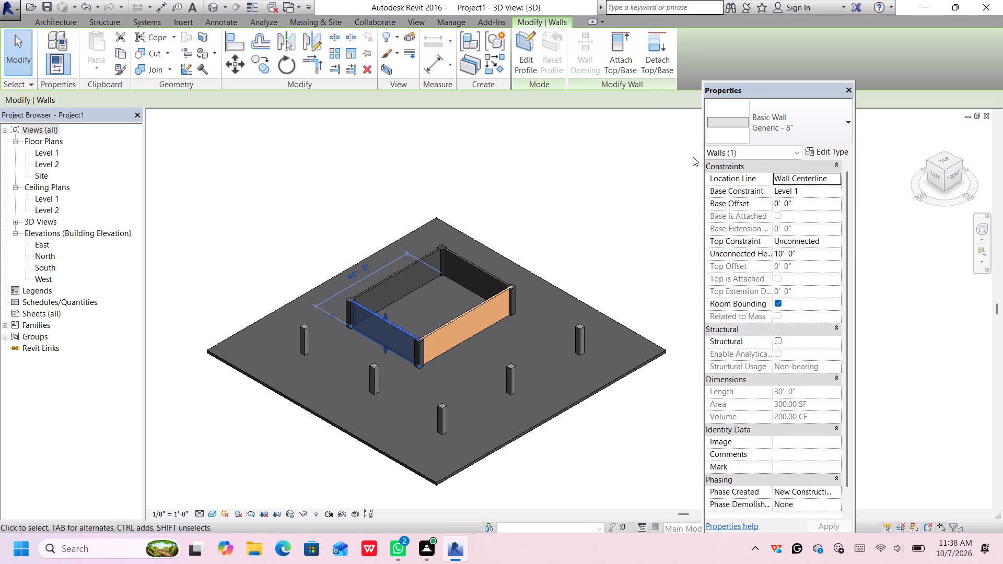
{"action": "left_click", "coordinate": [780, 123]}
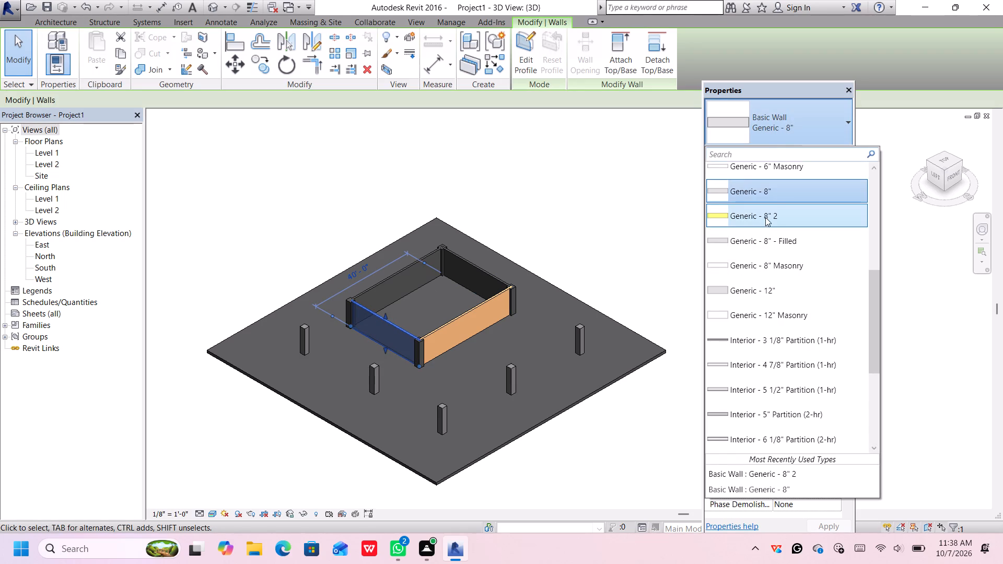
{"action": "left_click", "coordinate": [765, 217]}
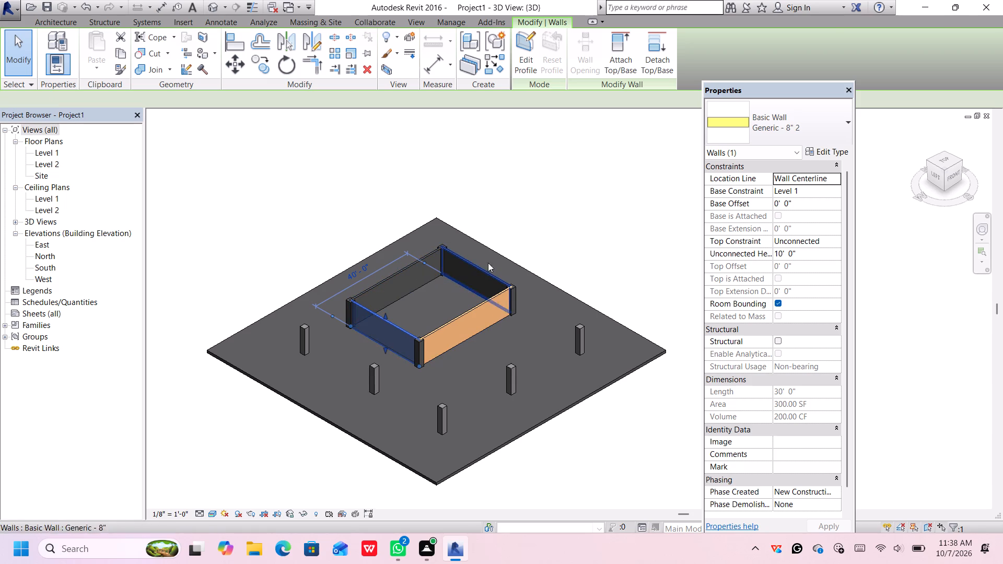
{"action": "left_click", "coordinate": [533, 231]}
{"action": "left_click", "coordinate": [490, 279]}
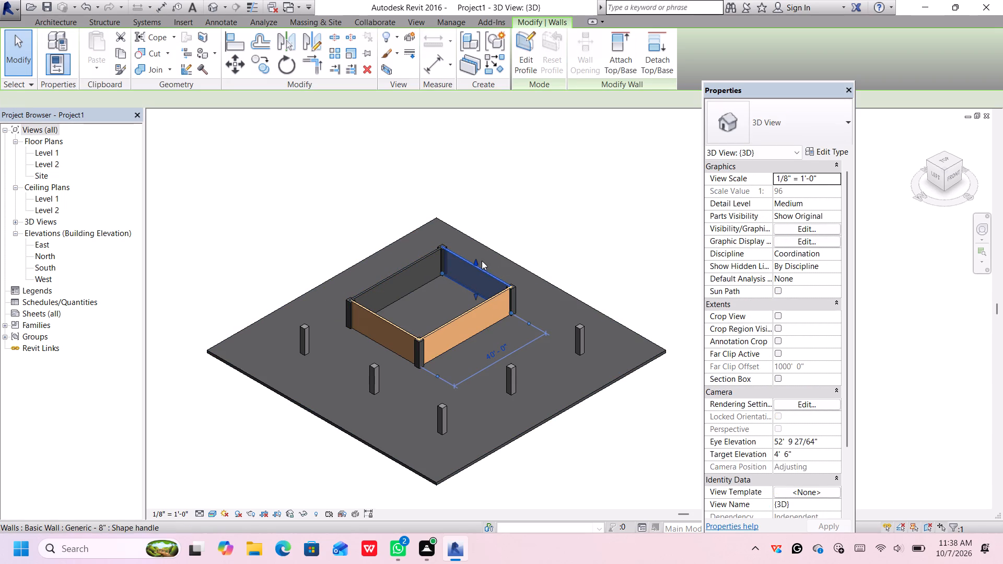
{"action": "left_click", "coordinate": [750, 132]}
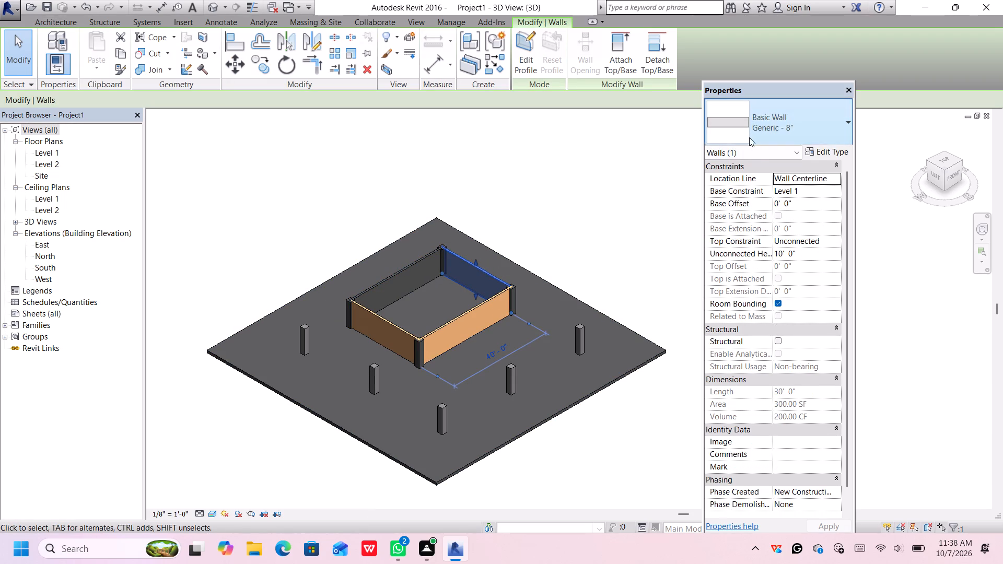
{"action": "left_click", "coordinate": [769, 217]}
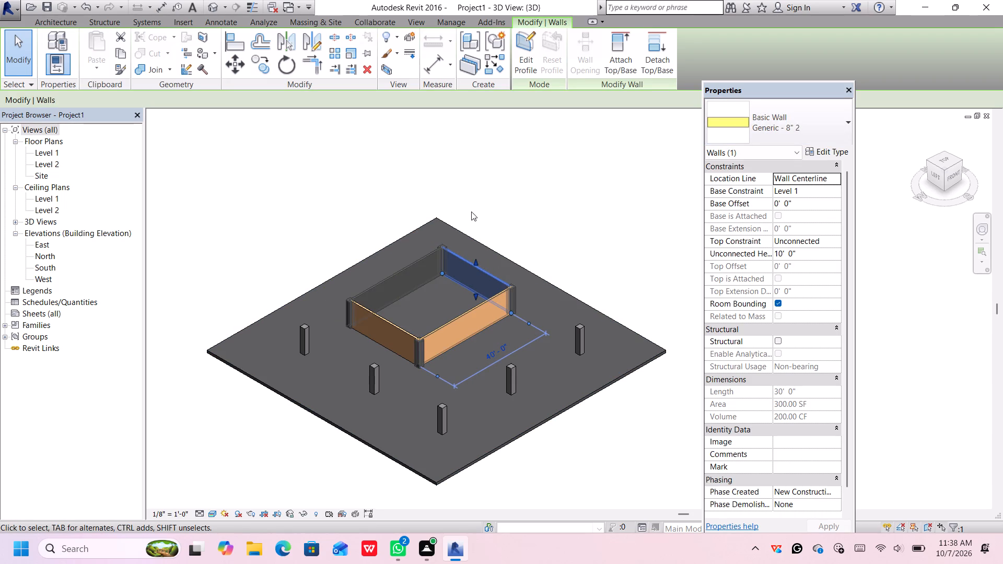
Change the enclosure's rear 40' wall to the type Generic - 8" 2 and deselect it.
{"action": "left_click", "coordinate": [411, 282]}
{"action": "left_click", "coordinate": [415, 278]}
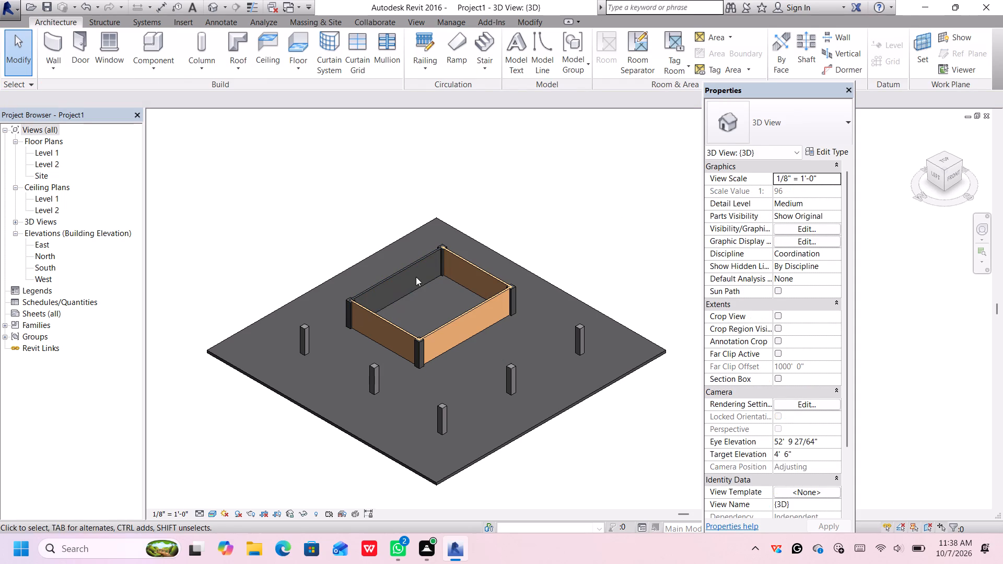
{"action": "left_click", "coordinate": [407, 267]}
{"action": "left_click", "coordinate": [818, 112]}
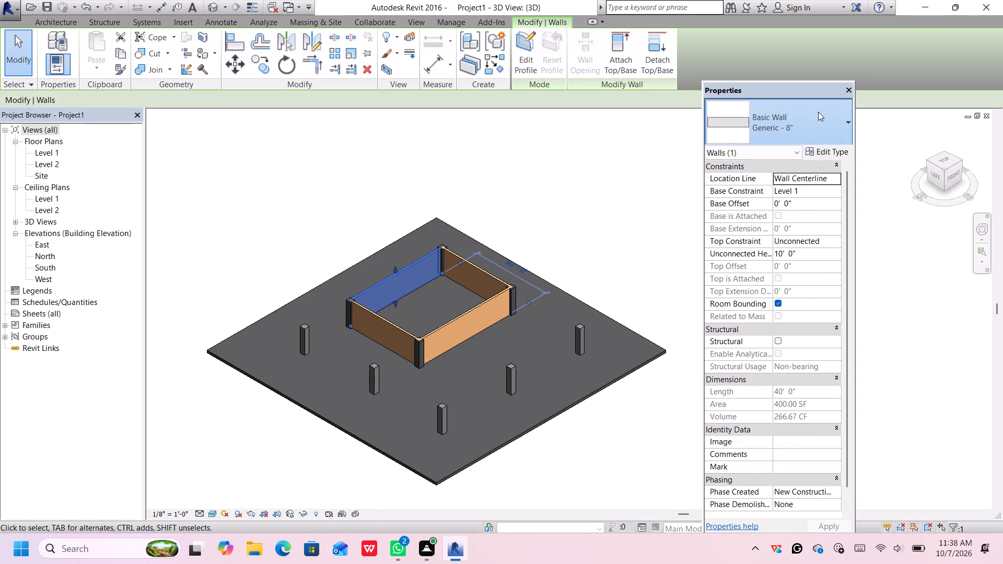
{"action": "left_click", "coordinate": [782, 214]}
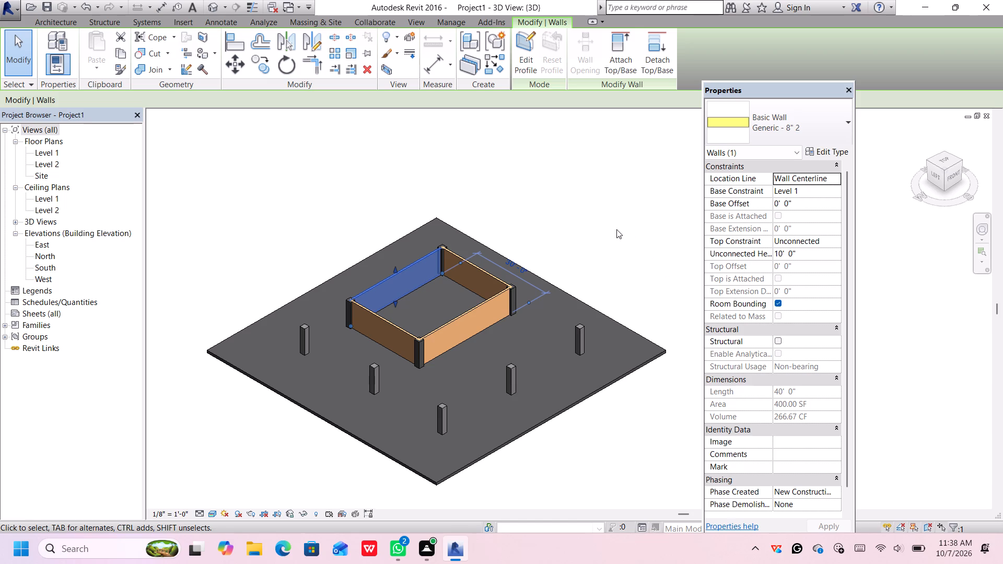
{"action": "left_click", "coordinate": [622, 263]}
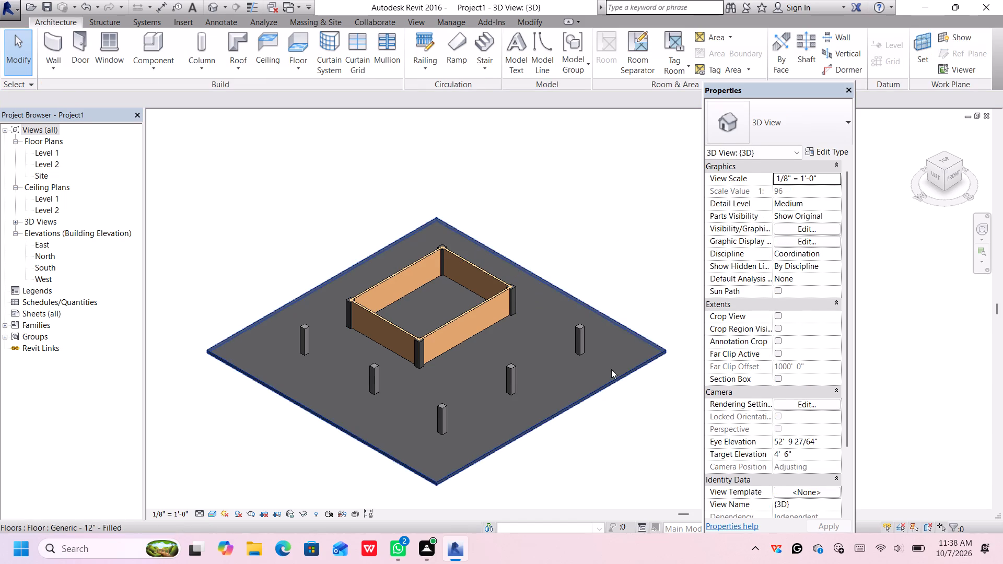
Select the 100' square slab and open its floor type properties for editing.
{"action": "left_click", "coordinate": [612, 363]}
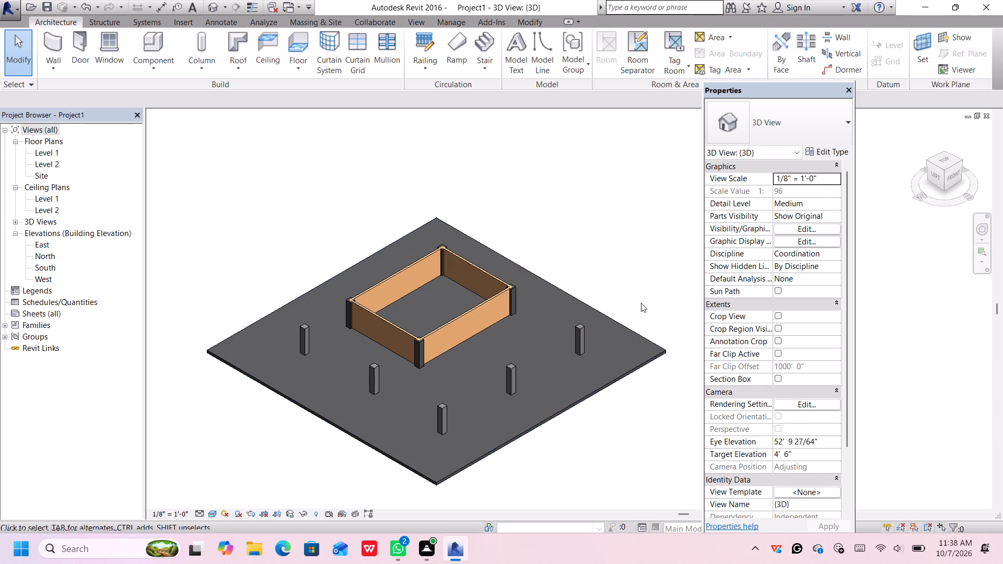
{"action": "left_click", "coordinate": [634, 351]}
{"action": "left_click", "coordinate": [645, 341]}
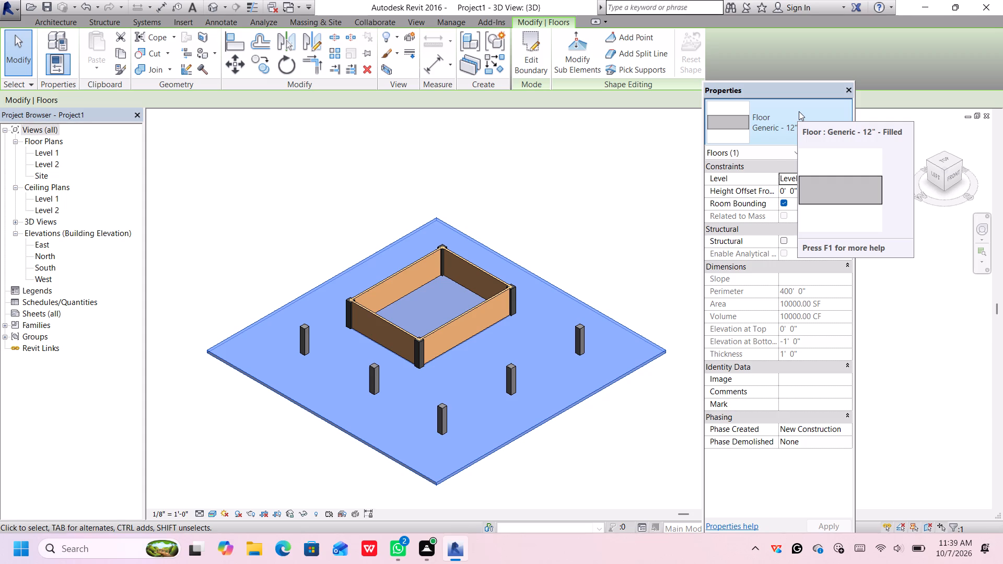
{"action": "left_click", "coordinate": [799, 111]}
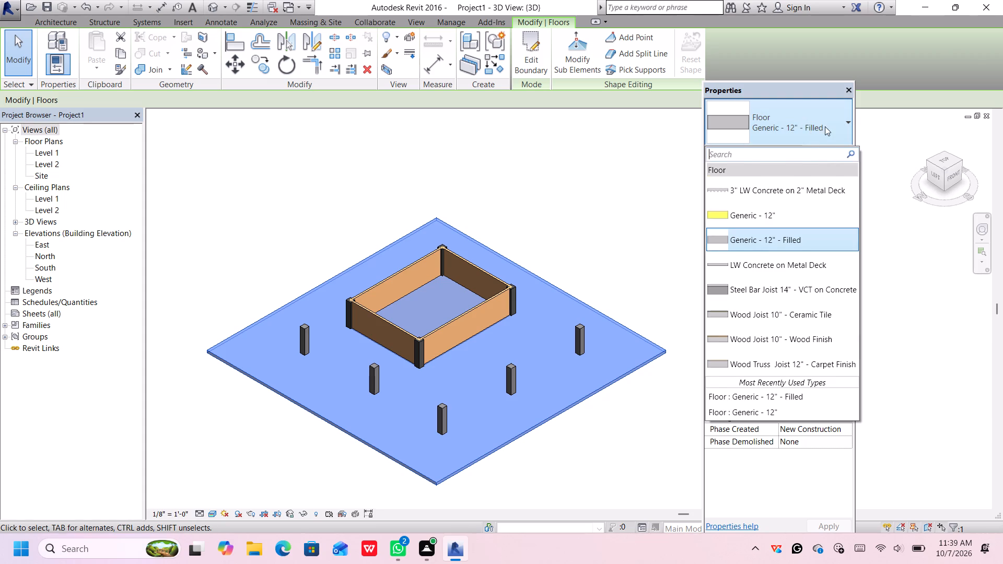
{"action": "left_click", "coordinate": [825, 125]}
{"action": "left_click", "coordinate": [835, 150]}
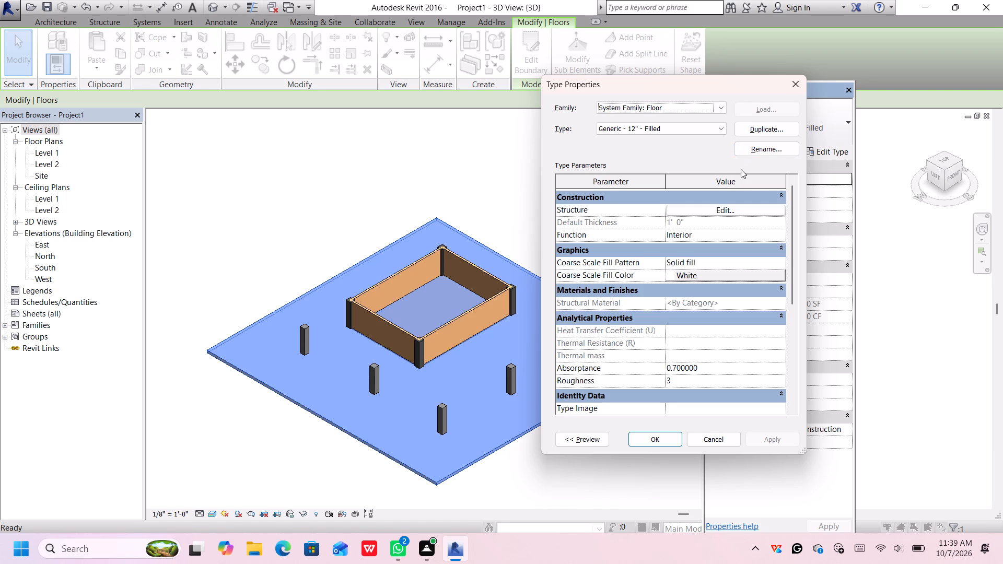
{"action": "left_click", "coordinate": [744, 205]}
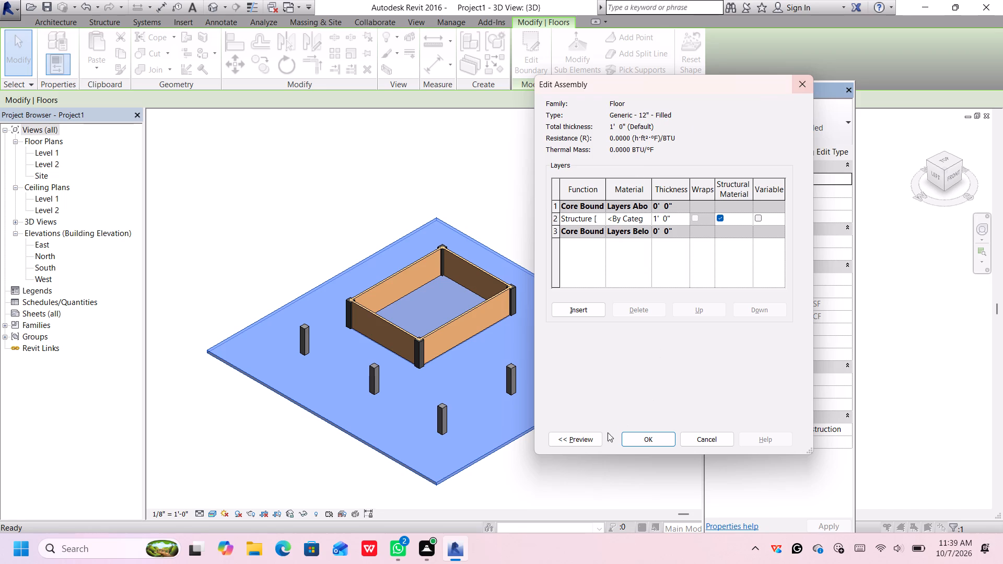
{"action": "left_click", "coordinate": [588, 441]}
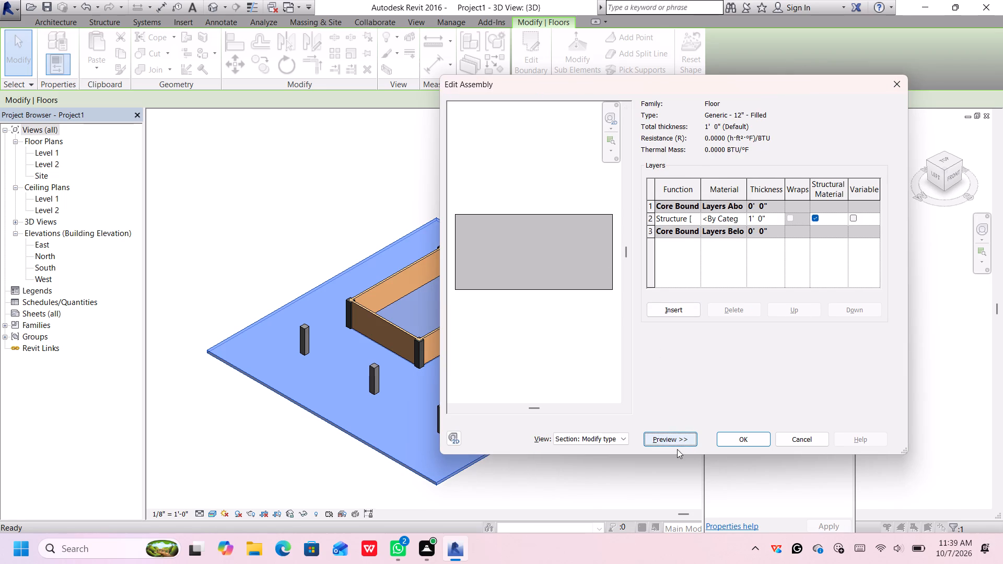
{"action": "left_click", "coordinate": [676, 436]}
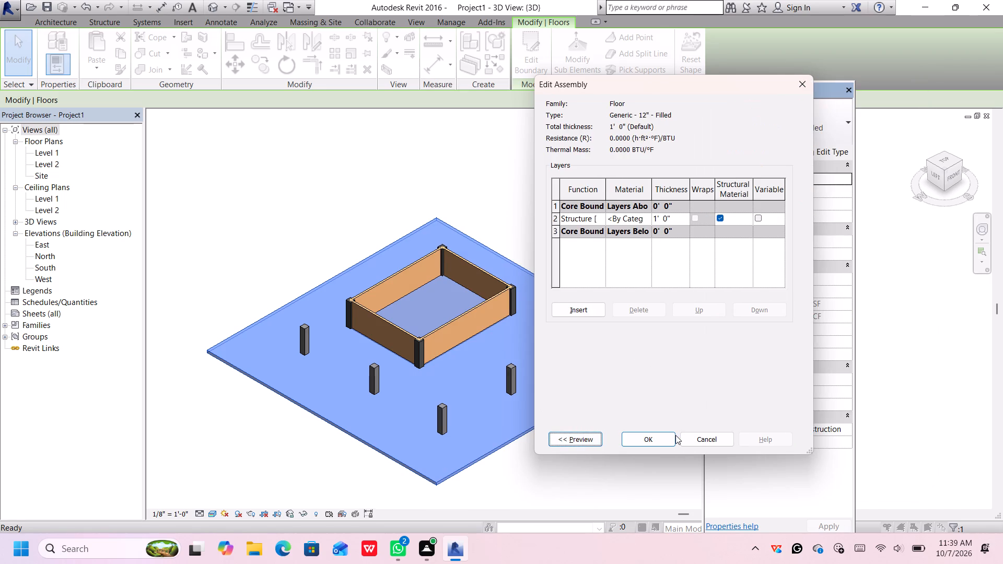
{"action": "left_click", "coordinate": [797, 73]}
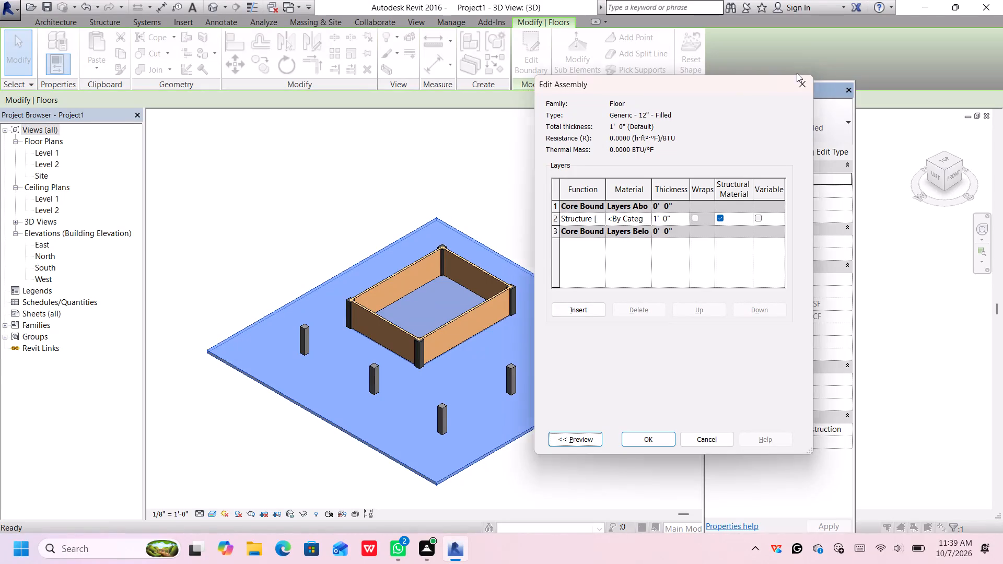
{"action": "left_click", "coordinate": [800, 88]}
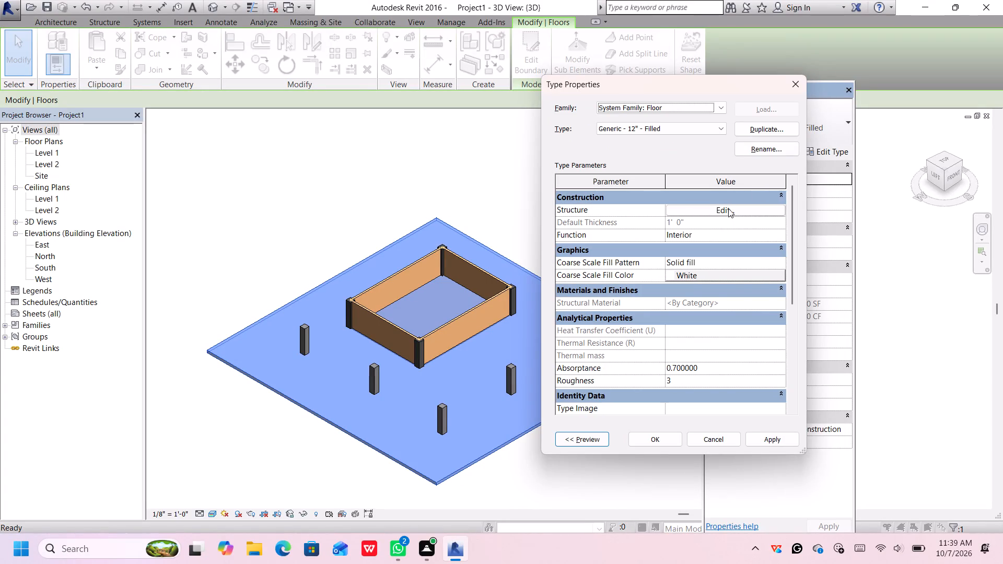
Duplicate the Generic - 12" - Filled floor type for the slab, keeping the suggested name.
{"action": "left_click", "coordinate": [750, 127]}
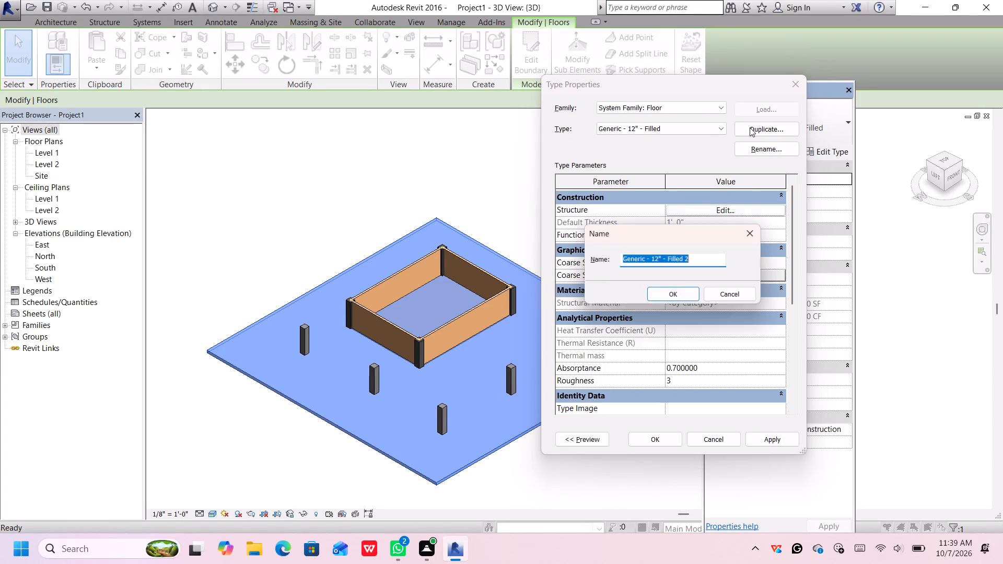
{"action": "left_click", "coordinate": [683, 293]}
Assign the Parking Stripe material, with its appearance colour set to RGB 255 255 255, to the new floor type's structure layer.
{"action": "left_click", "coordinate": [735, 210]}
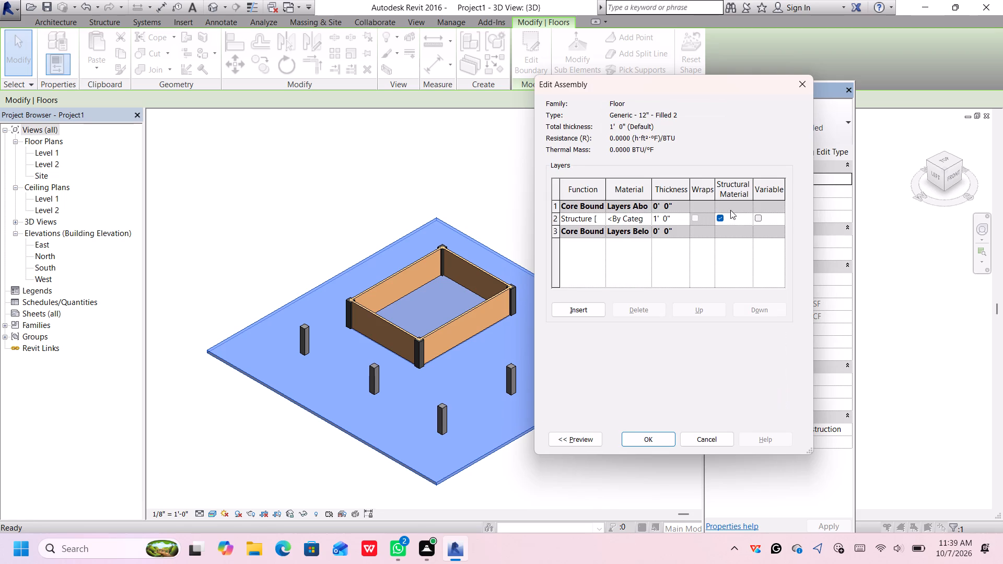
{"action": "left_click", "coordinate": [648, 218]}
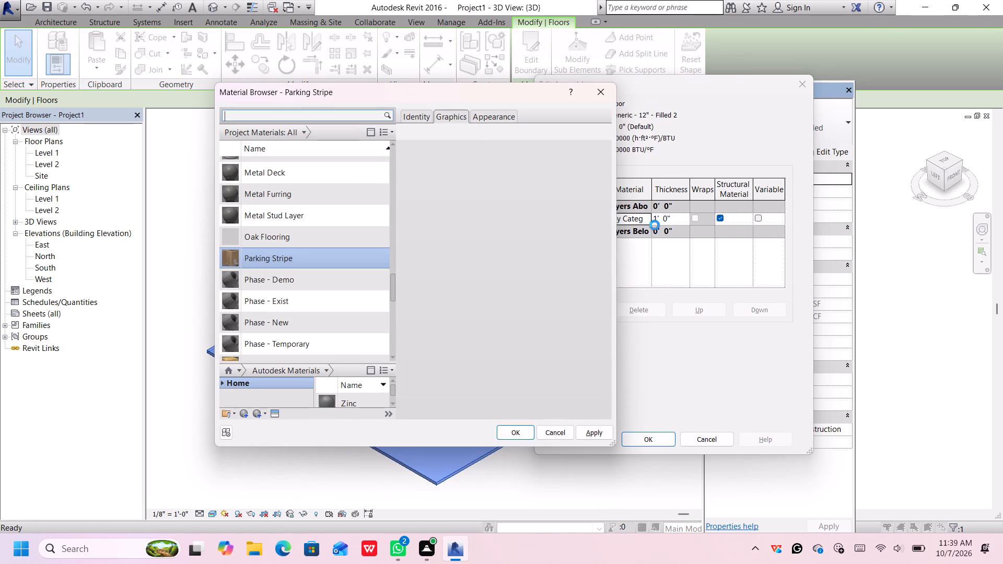
{"action": "left_click", "coordinate": [493, 112]}
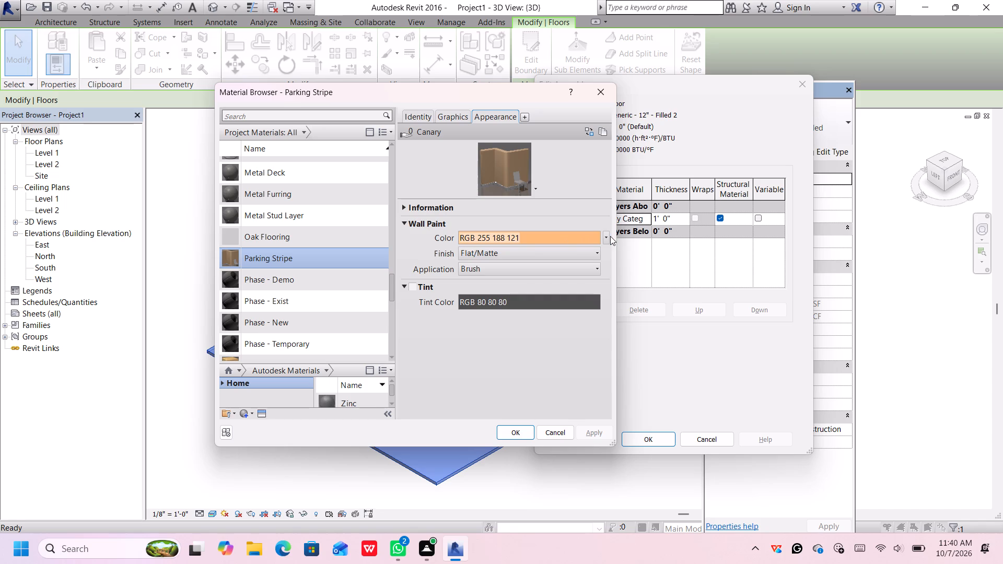
{"action": "left_click", "coordinate": [605, 238]}
{"action": "left_click", "coordinate": [566, 249]}
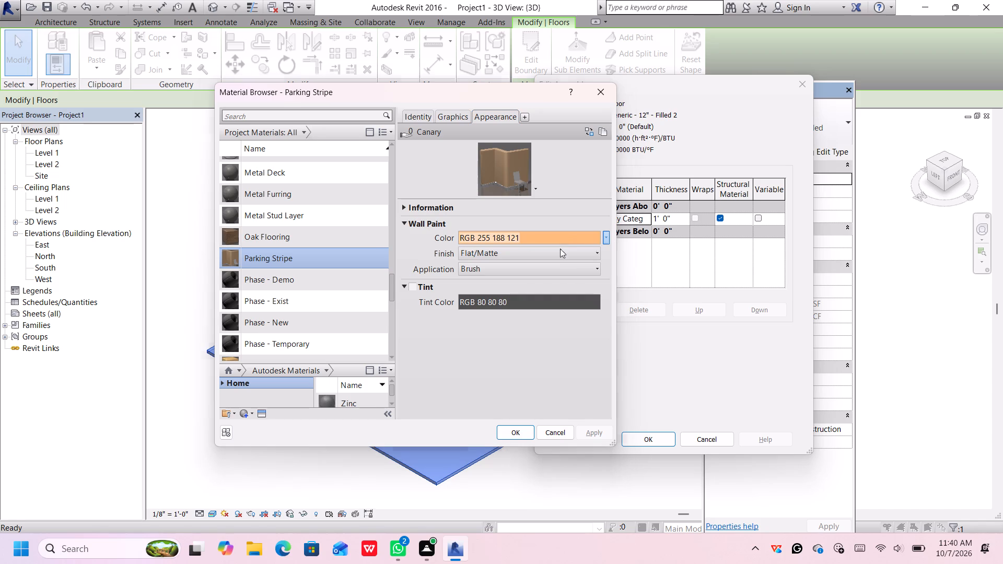
{"action": "left_click", "coordinate": [395, 246]}
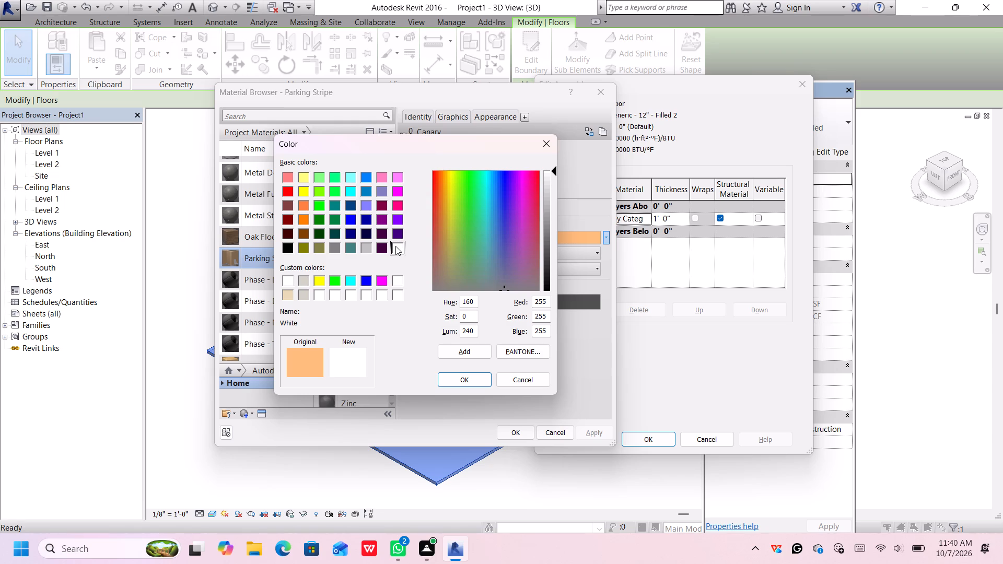
{"action": "left_click", "coordinate": [473, 379]}
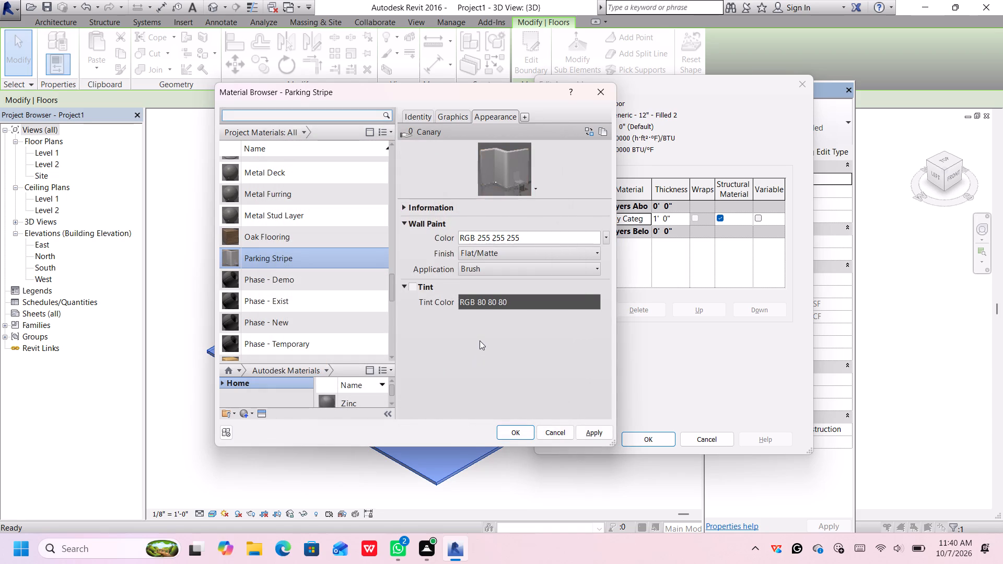
{"action": "left_click", "coordinate": [585, 429]}
{"action": "left_click", "coordinate": [520, 432]}
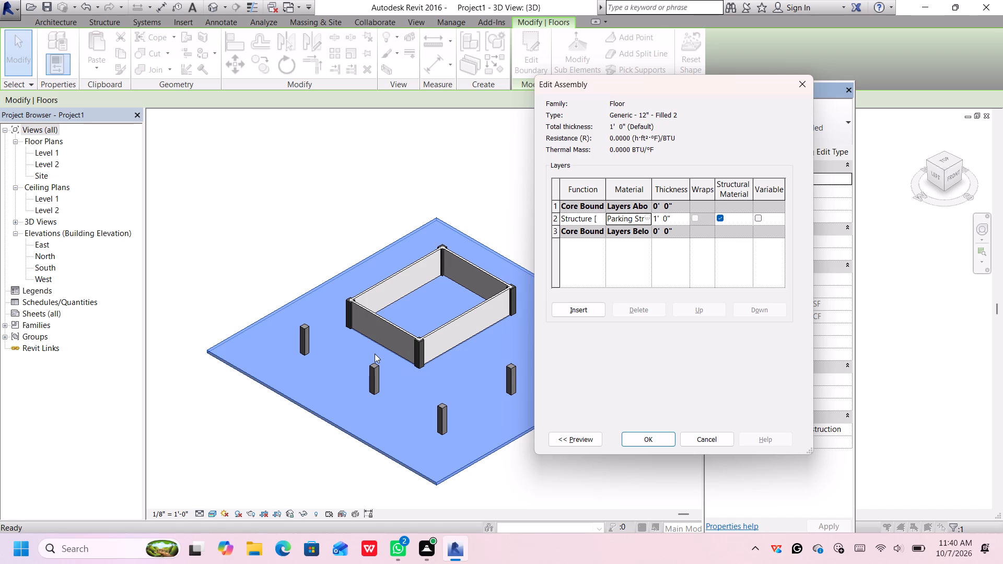
{"action": "left_click", "coordinate": [348, 464]}
{"action": "left_click", "coordinate": [650, 438]}
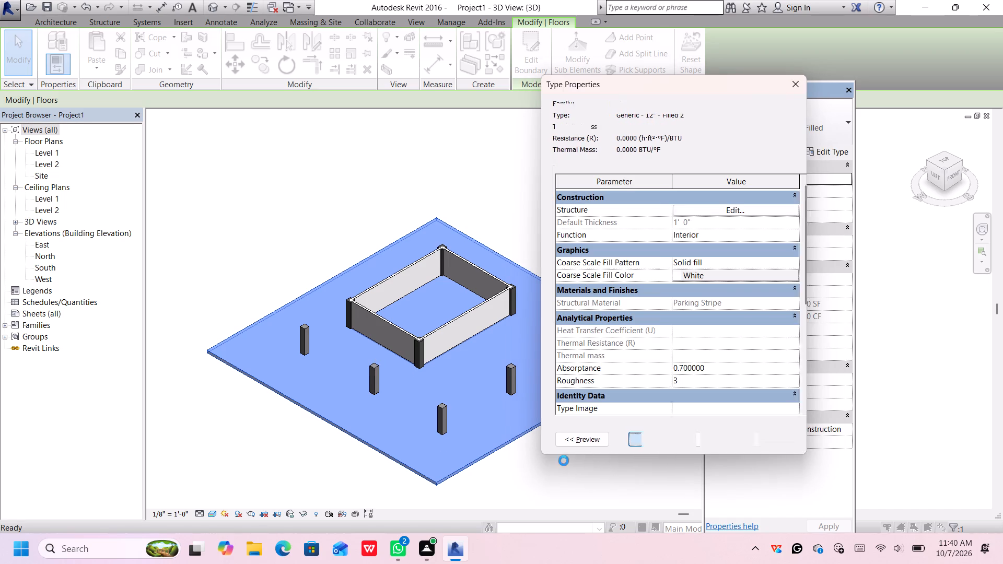
{"action": "left_click", "coordinate": [656, 441]}
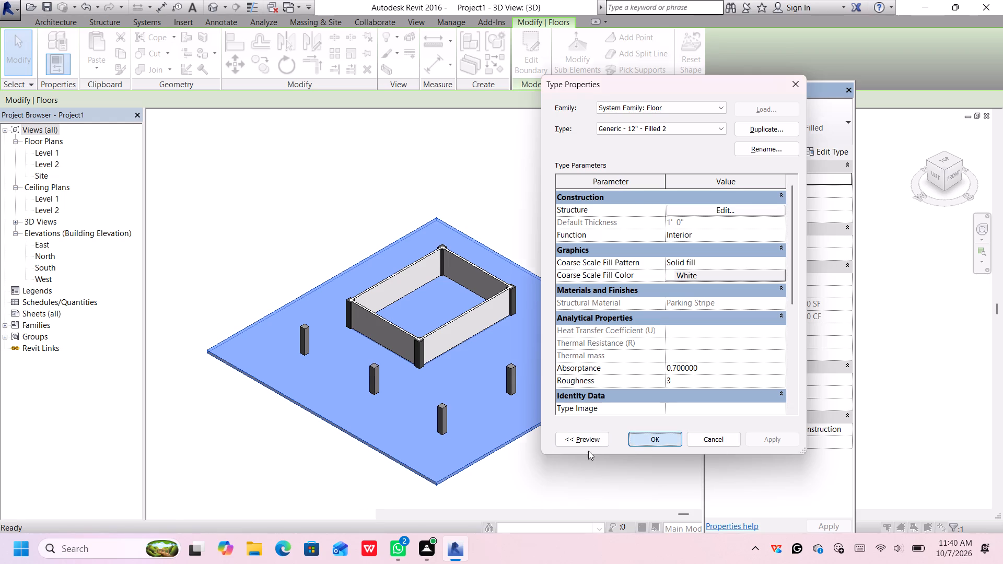
{"action": "left_click", "coordinate": [550, 472]}
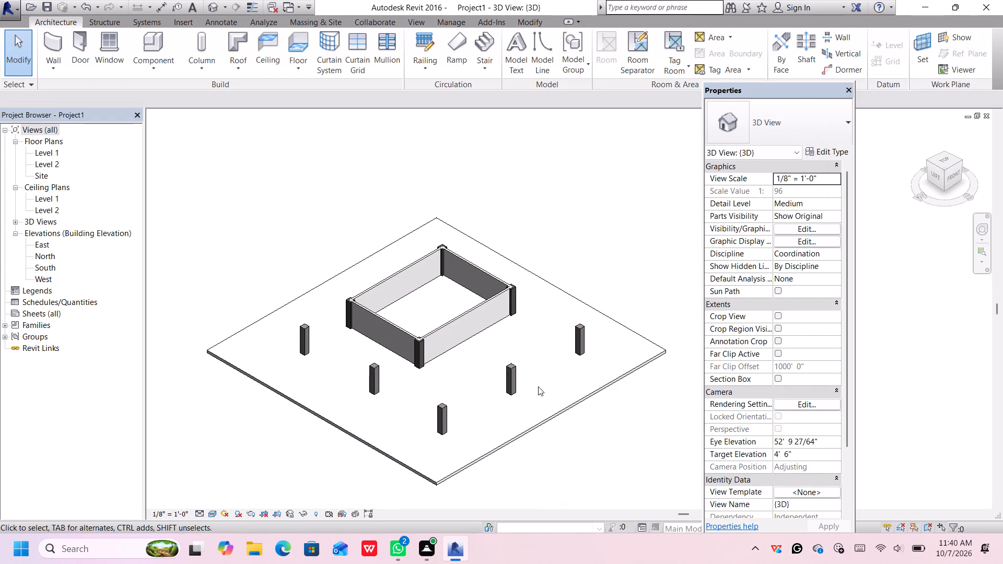
Choose the wall type Generic - 8" 2 for the enclosure's front 40' wall.
{"action": "left_click", "coordinate": [475, 311]}
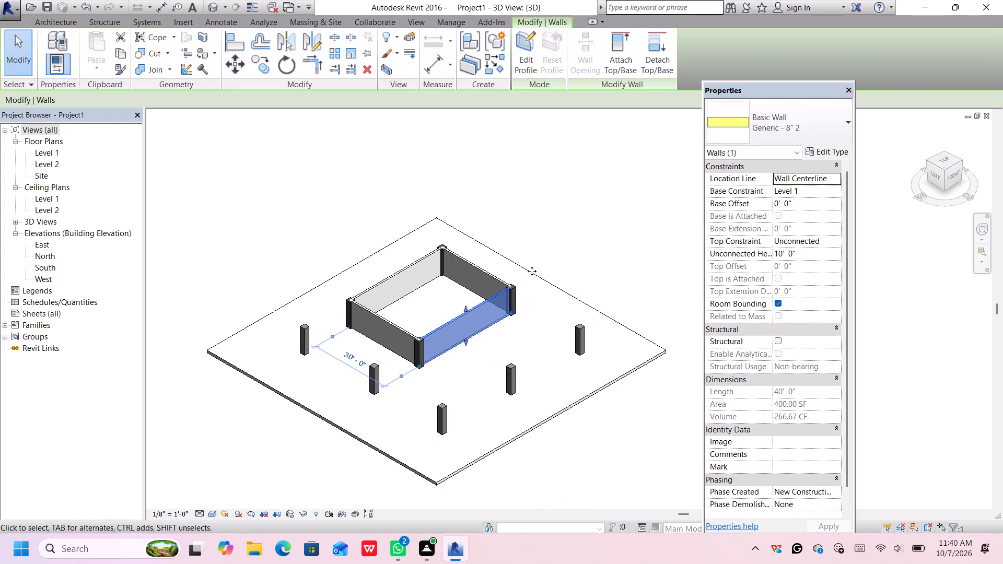
{"action": "left_click", "coordinate": [742, 115]}
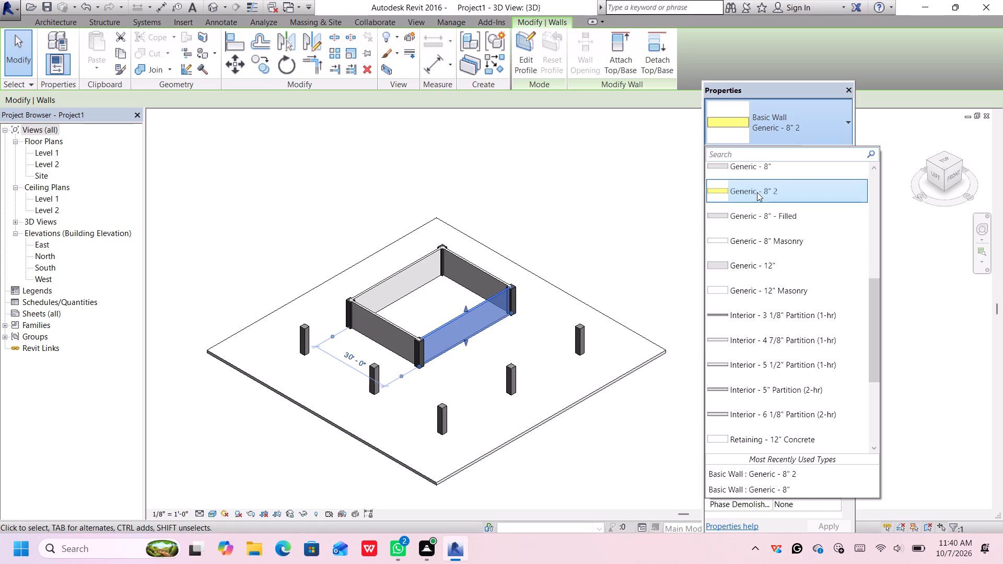
{"action": "left_click", "coordinate": [757, 192]}
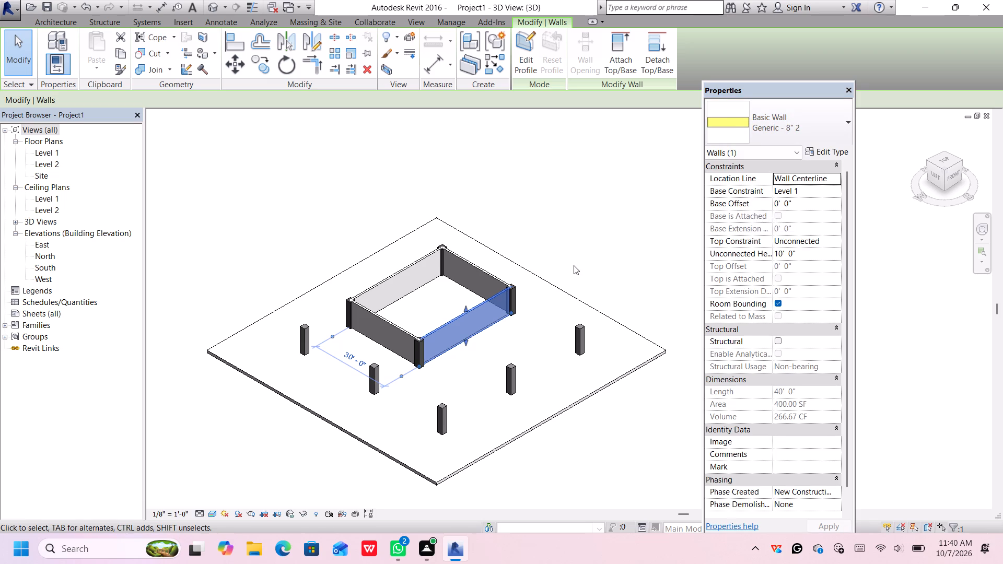
Set the distance between the enclosure's left wall and its opposite right wall to 30'.
{"action": "middle_click_drag", "start_coordinate": [564, 250], "coordinate": [553, 213]}
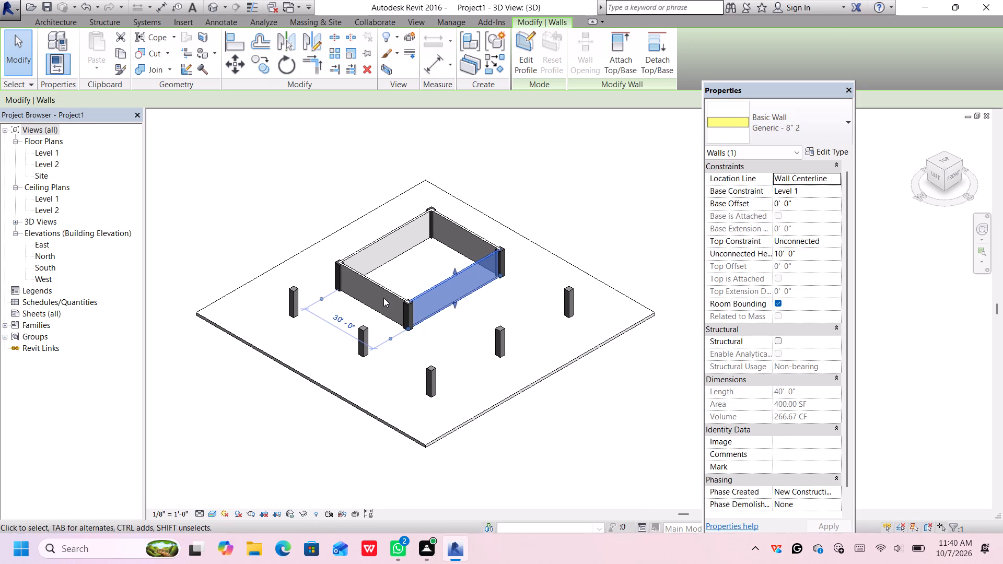
{"action": "left_click", "coordinate": [383, 298]}
{"action": "left_click", "coordinate": [384, 291]}
{"action": "scroll", "coordinate": [385, 291], "scroll_direction": "up", "scroll_amount": 3}
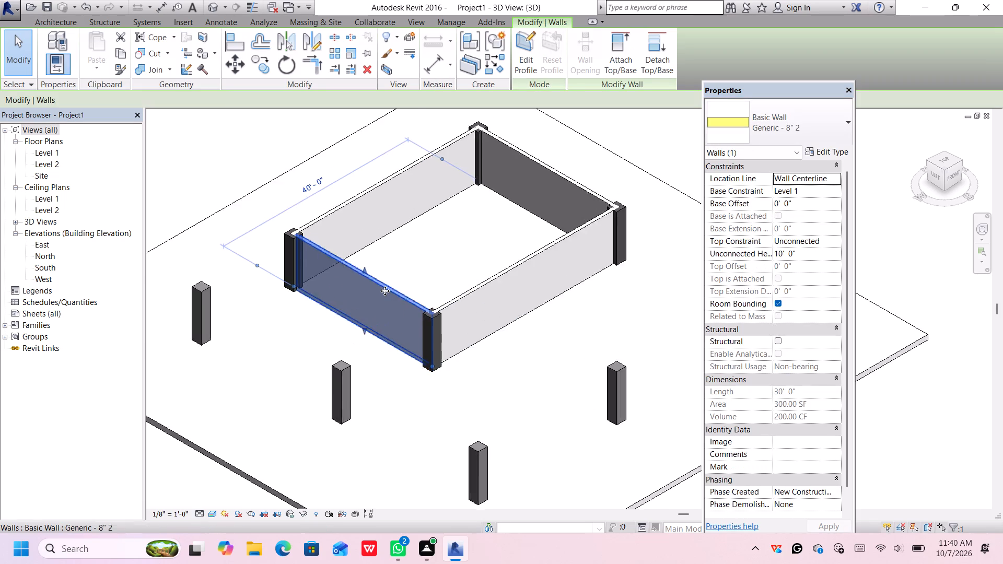
{"action": "scroll", "coordinate": [385, 291], "scroll_direction": "up", "scroll_amount": 4}
{"action": "scroll", "coordinate": [389, 291], "scroll_direction": "down", "scroll_amount": 1}
{"action": "scroll", "coordinate": [389, 291], "scroll_direction": "up", "scroll_amount": 6}
{"action": "scroll", "coordinate": [498, 320], "scroll_direction": "up", "scroll_amount": 1}
{"action": "scroll", "coordinate": [512, 323], "scroll_direction": "down", "scroll_amount": 4}
{"action": "middle_click_drag", "start_coordinate": [533, 279], "coordinate": [525, 283]}
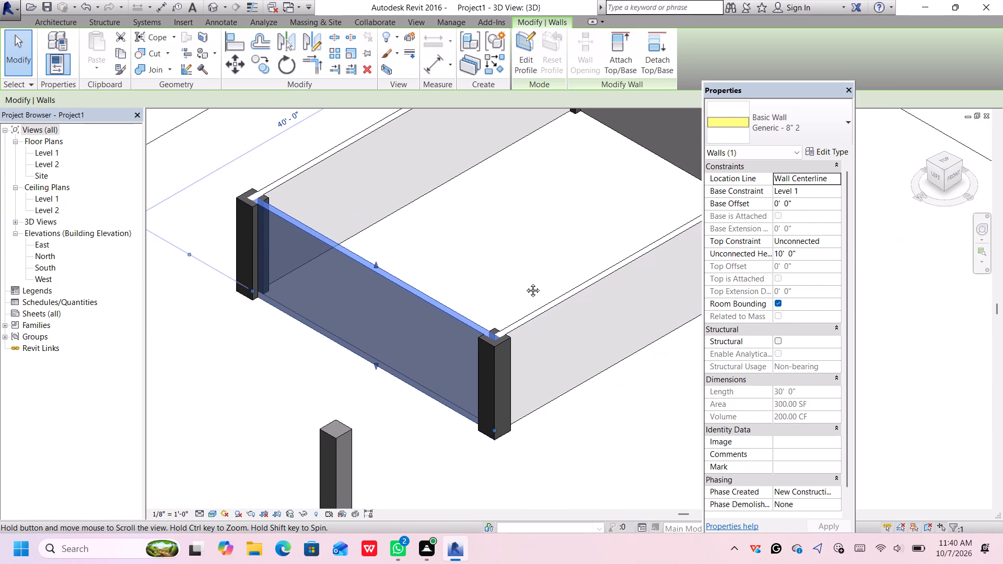
{"action": "middle_click_drag", "start_coordinate": [525, 283], "coordinate": [460, 325]}
{"action": "scroll", "coordinate": [448, 317], "scroll_direction": "down", "scroll_amount": 2}
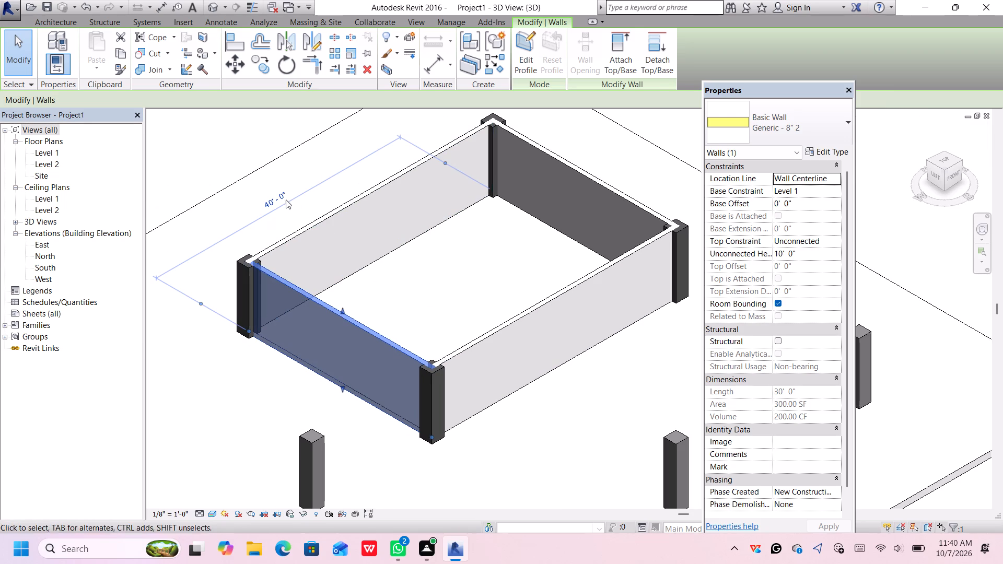
{"action": "left_click", "coordinate": [283, 199]}
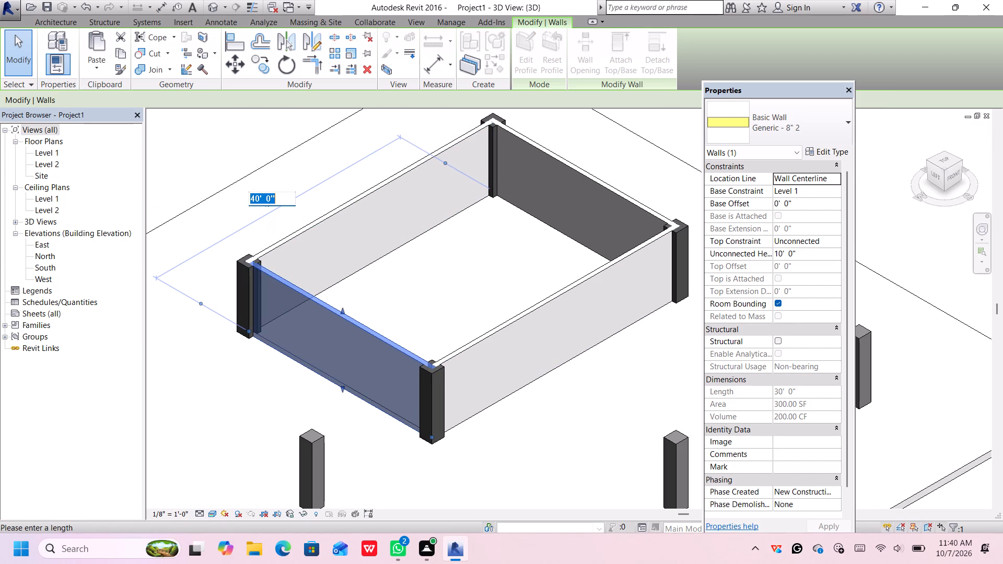
{"action": "type", "text": "30'"}
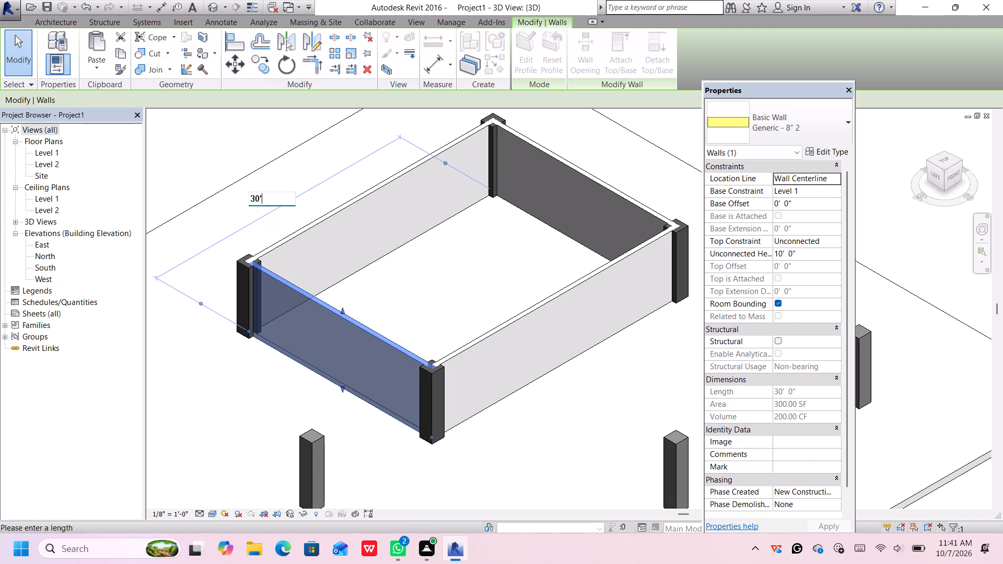
{"action": "key", "text": "Return"}
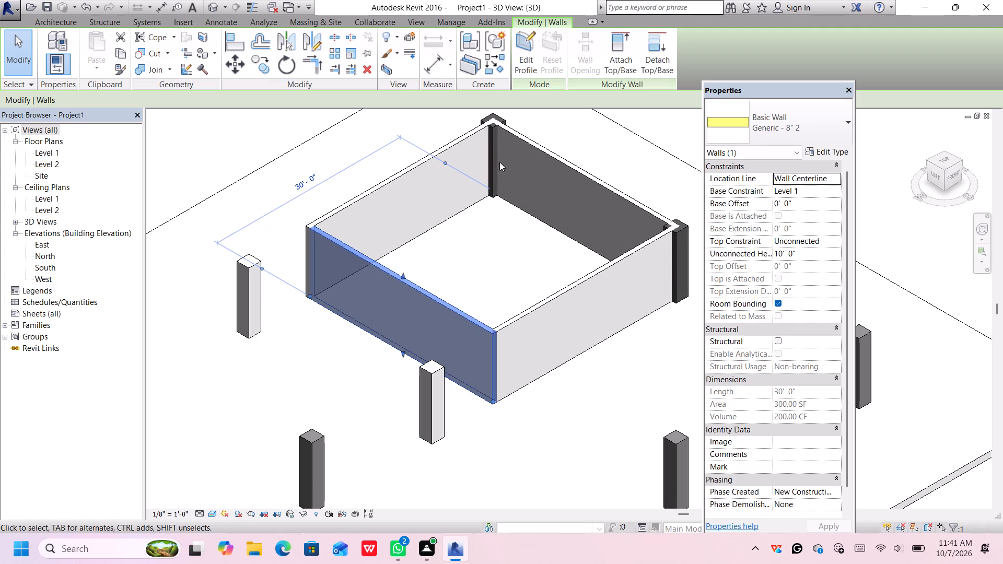
Nudge the enclosure's right wall inward, away from its corner columns, until the spacing to the left wall is 27' - 0".
{"action": "left_click", "coordinate": [539, 159]}
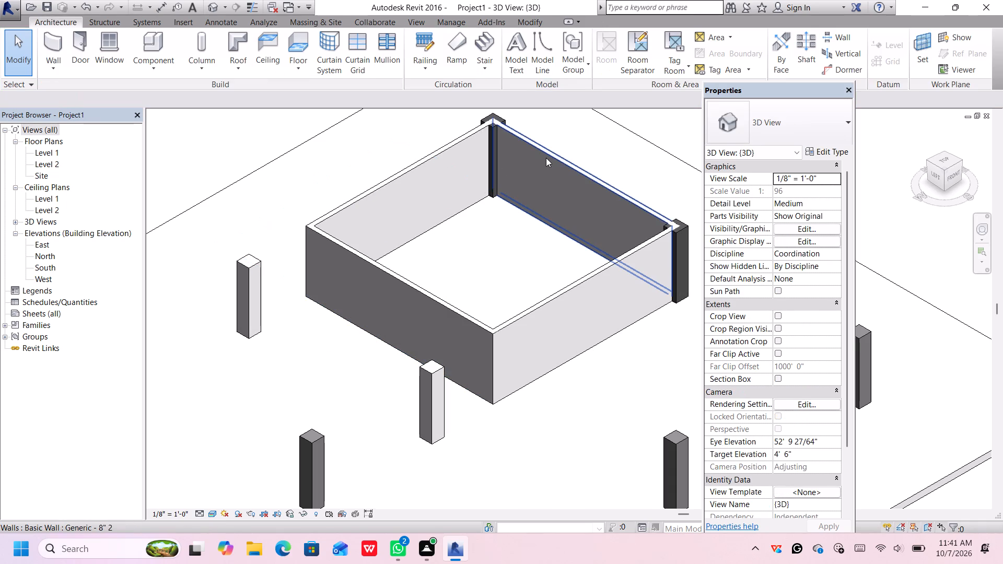
{"action": "left_click", "coordinate": [546, 158]}
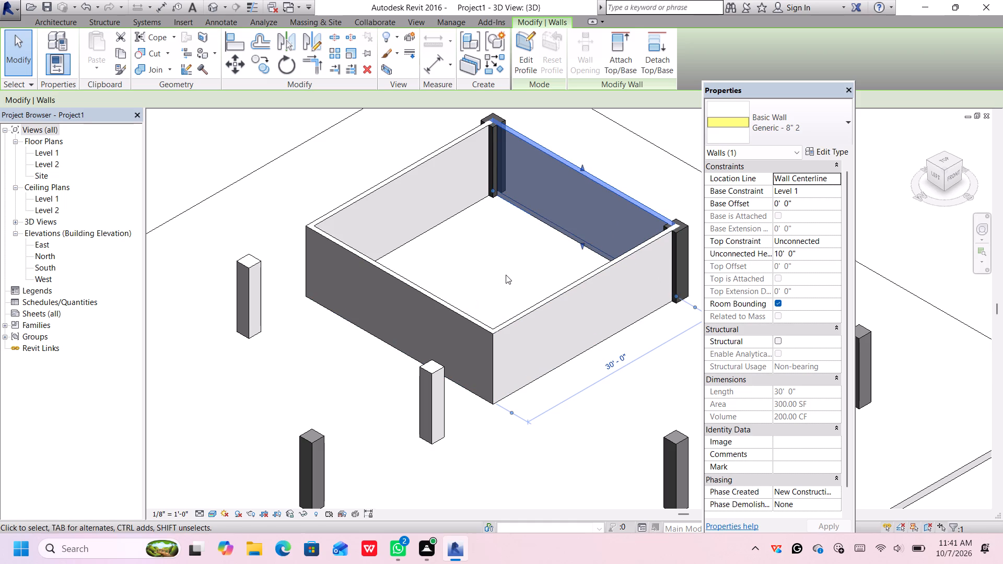
{"action": "key", "text": "Left"}
{"action": "key", "text": "Left"}
{"action": "key", "text": "Left"}
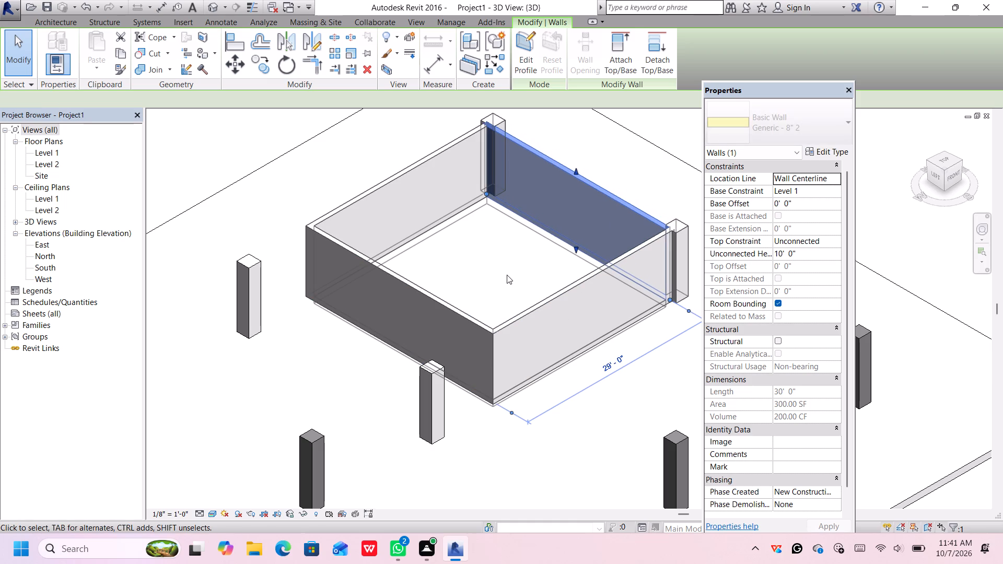
{"action": "key", "text": "Left"}
{"action": "key", "text": "Left"}
{"action": "key", "text": "Left"}
{"action": "key", "text": "Left"}
{"action": "key", "text": "Left"}
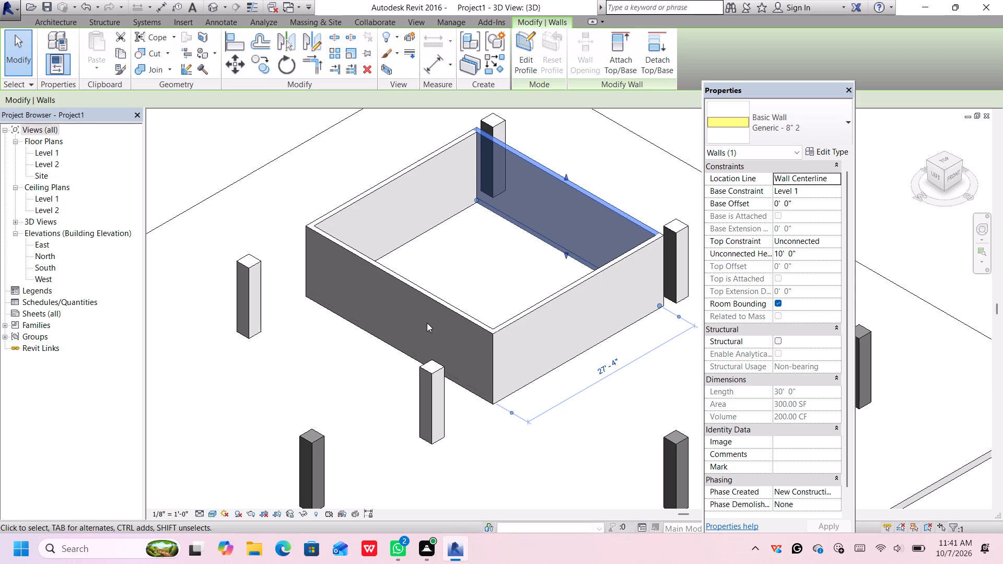
{"action": "left_click", "coordinate": [436, 305]}
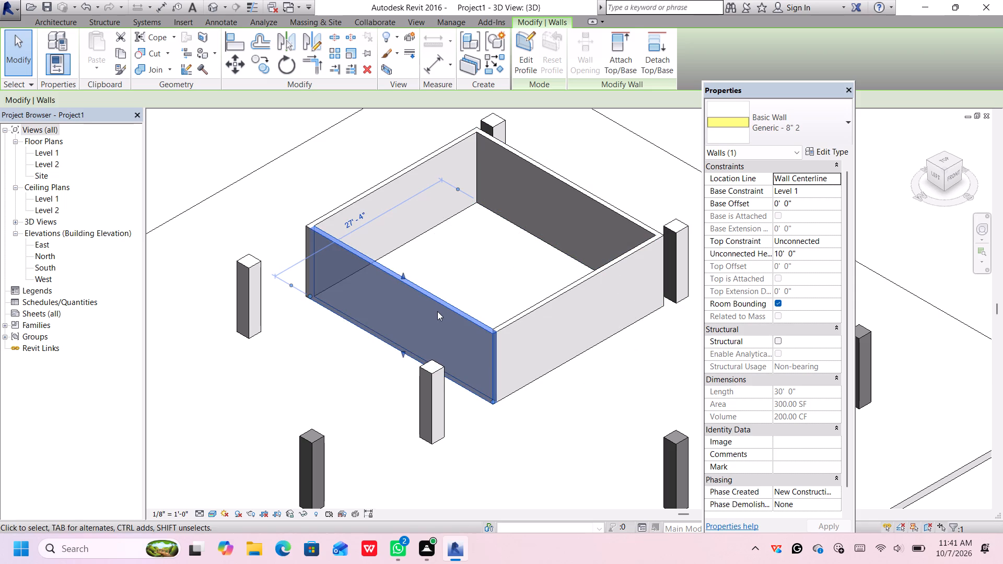
{"action": "left_click", "coordinate": [542, 175]}
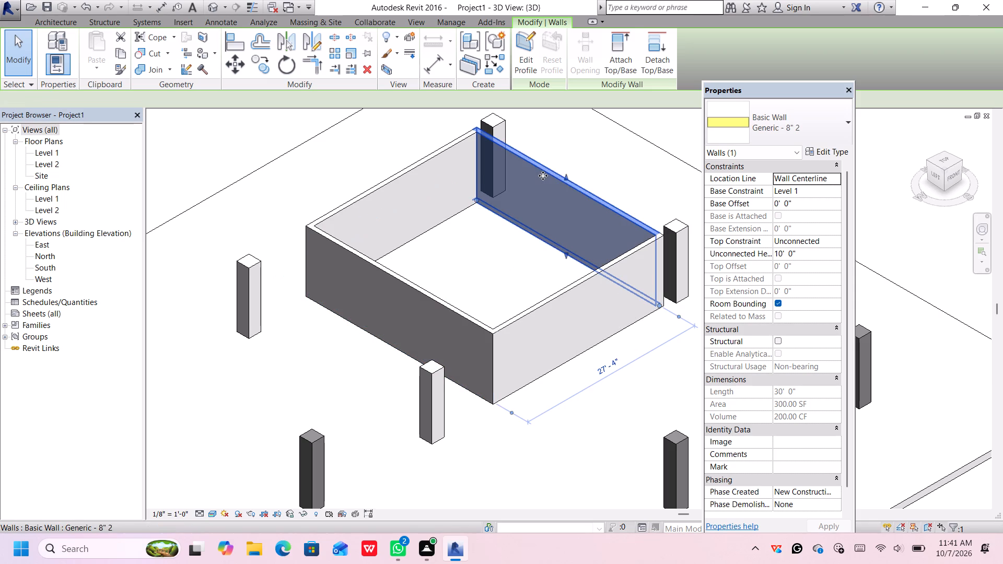
{"action": "key", "text": "Left"}
{"action": "key", "text": "Left"}
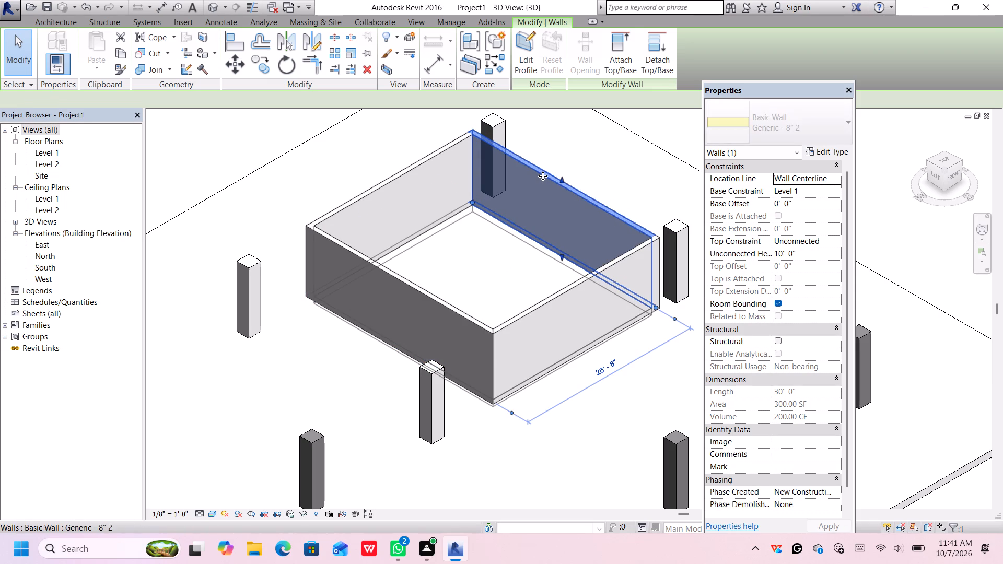
{"action": "key", "text": "Right"}
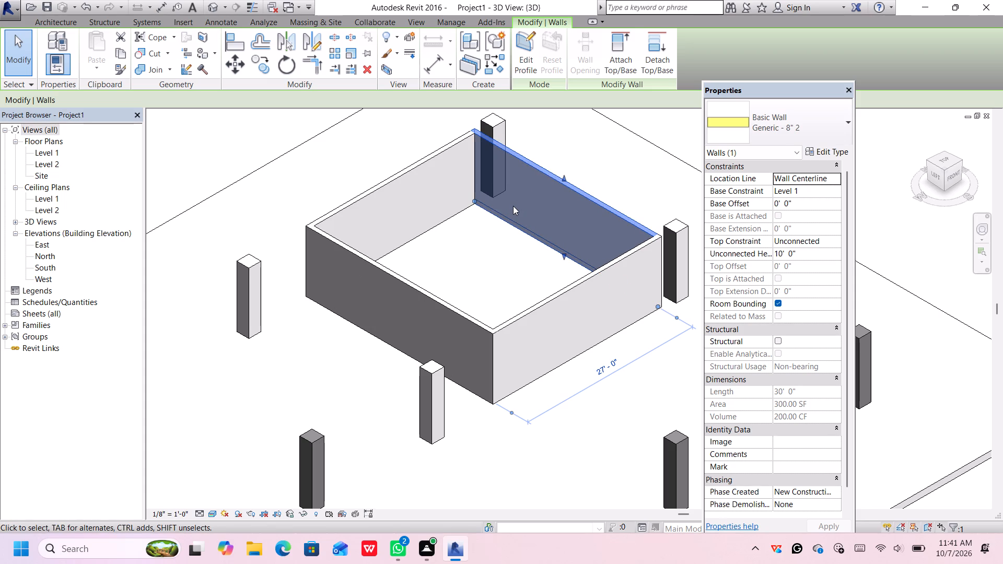
Nudge the enclosure's left wall outward until it is 30' - 0" from the right wall, and deselect it.
{"action": "left_click", "coordinate": [421, 293]}
{"action": "key", "text": "Left"}
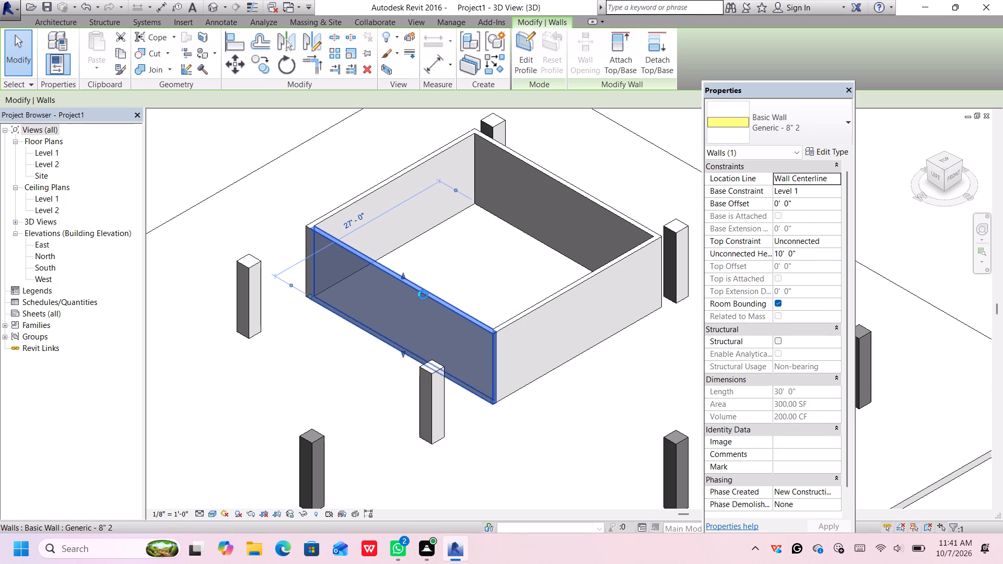
{"action": "key", "text": "Left"}
{"action": "key", "text": "Left"}
{"action": "key", "text": "Left"}
{"action": "key", "text": "Left"}
{"action": "key", "text": "Left"}
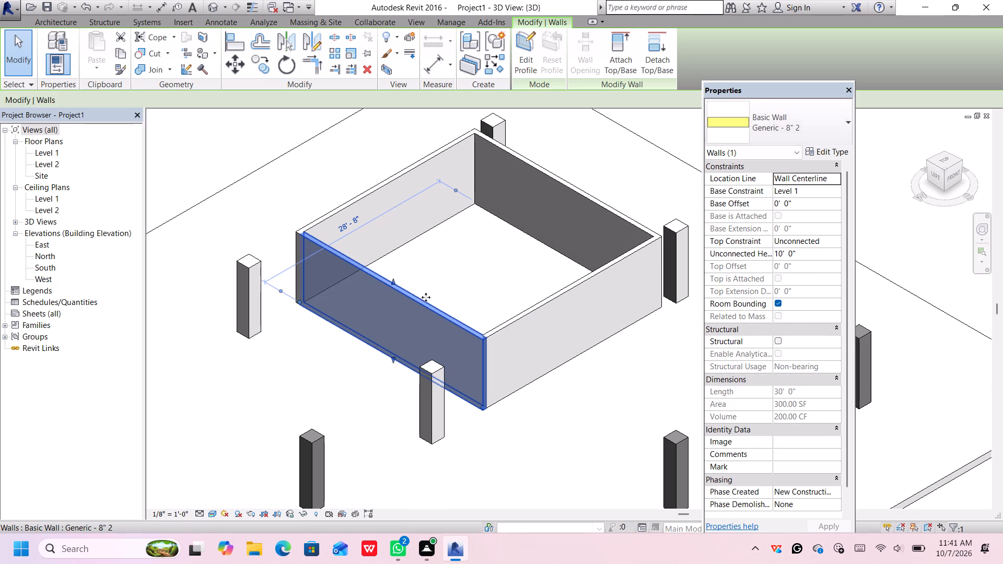
{"action": "key", "text": "Left"}
{"action": "key", "text": "Left"}
{"action": "key", "text": "Left"}
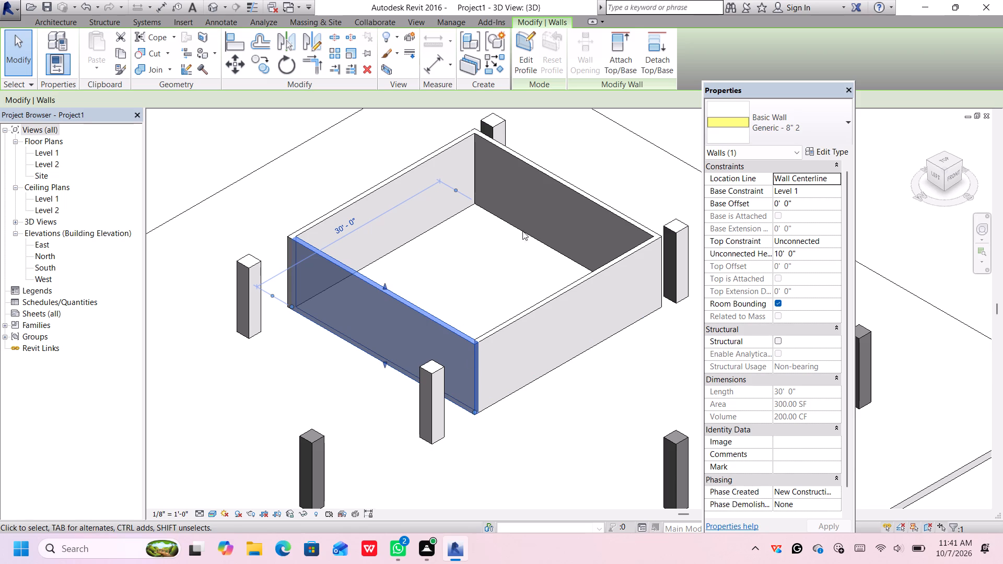
{"action": "middle_click_drag", "start_coordinate": [623, 127], "coordinate": [626, 156]}
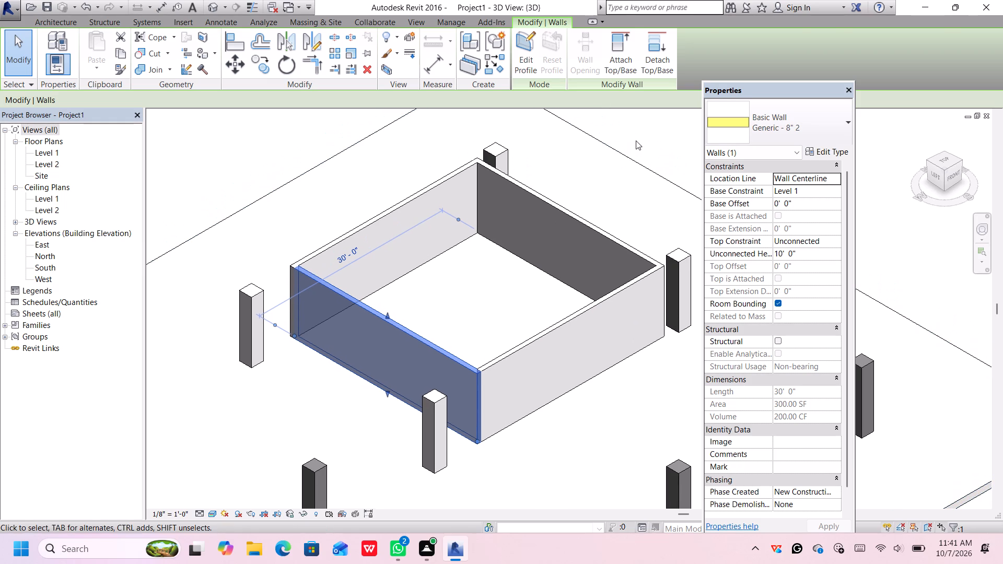
{"action": "left_click", "coordinate": [637, 139]}
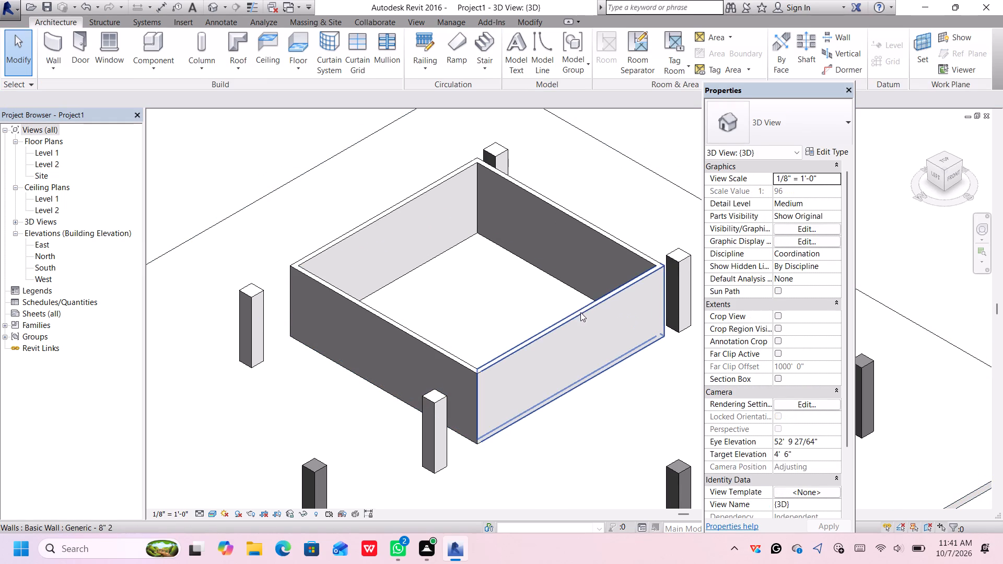
Choose the wall type Generic - 8" 2 for the enclosure's front wall again.
{"action": "left_click", "coordinate": [582, 318]}
{"action": "left_click", "coordinate": [766, 122]}
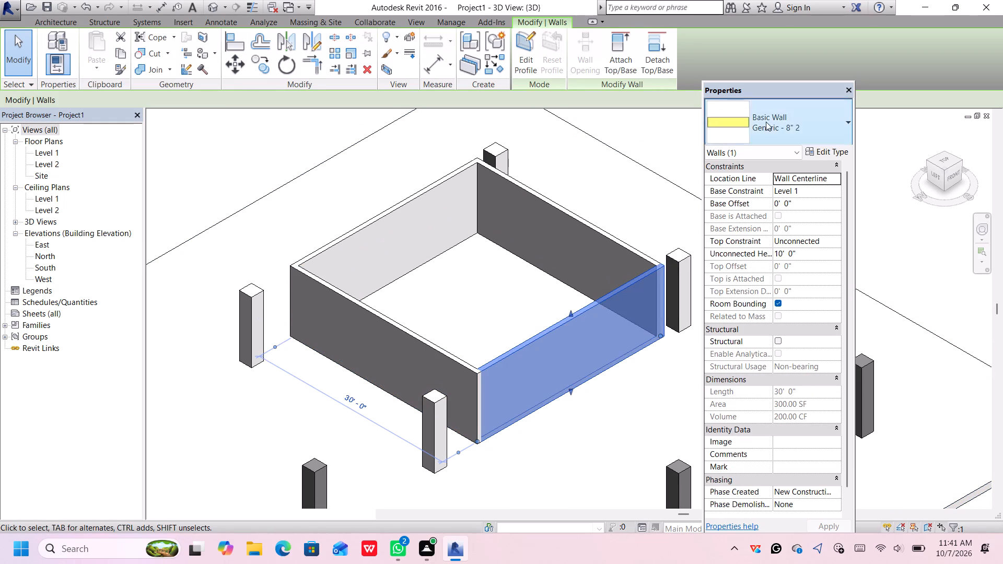
{"action": "left_click", "coordinate": [778, 187]}
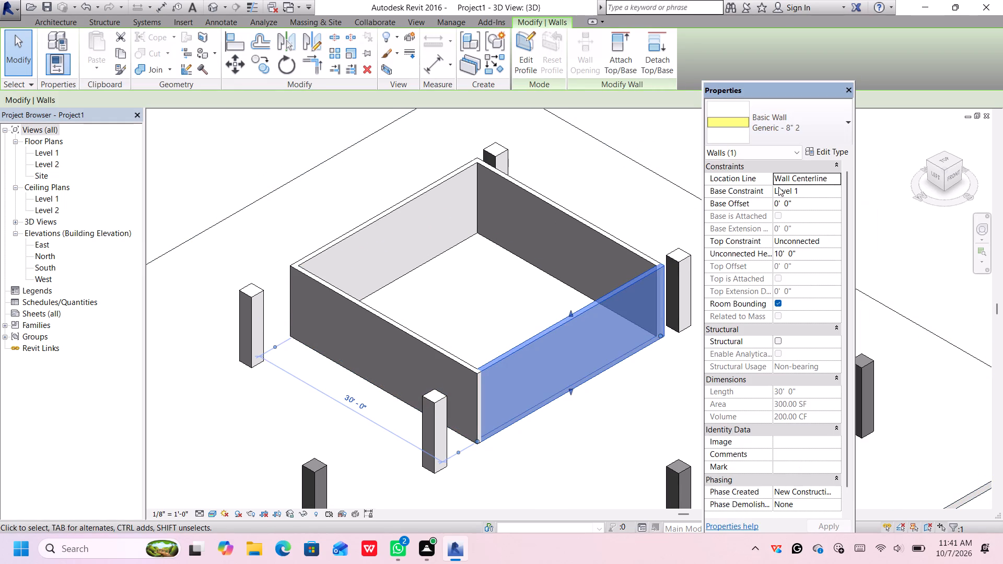
Duplicate the front wall's type Generic - 8" 2 as a new type named Generic - 8" 3.
{"action": "left_click", "coordinate": [826, 150]}
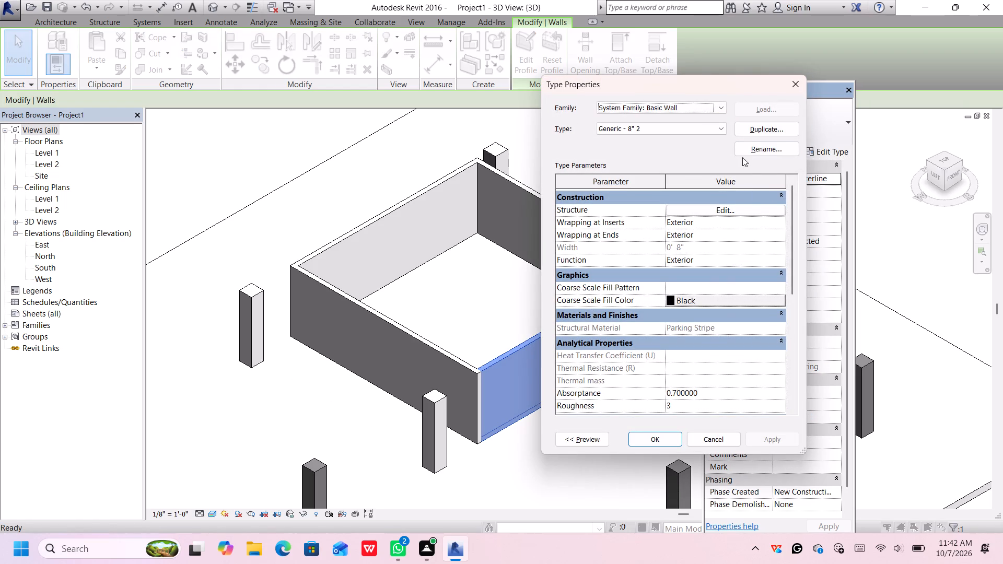
{"action": "left_click", "coordinate": [746, 130]}
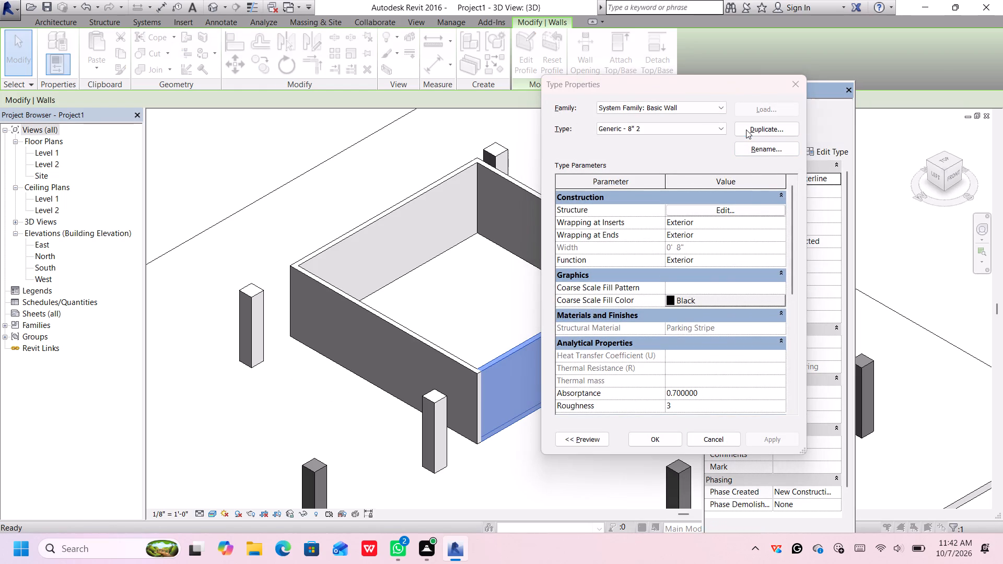
{"action": "left_click", "coordinate": [684, 298]}
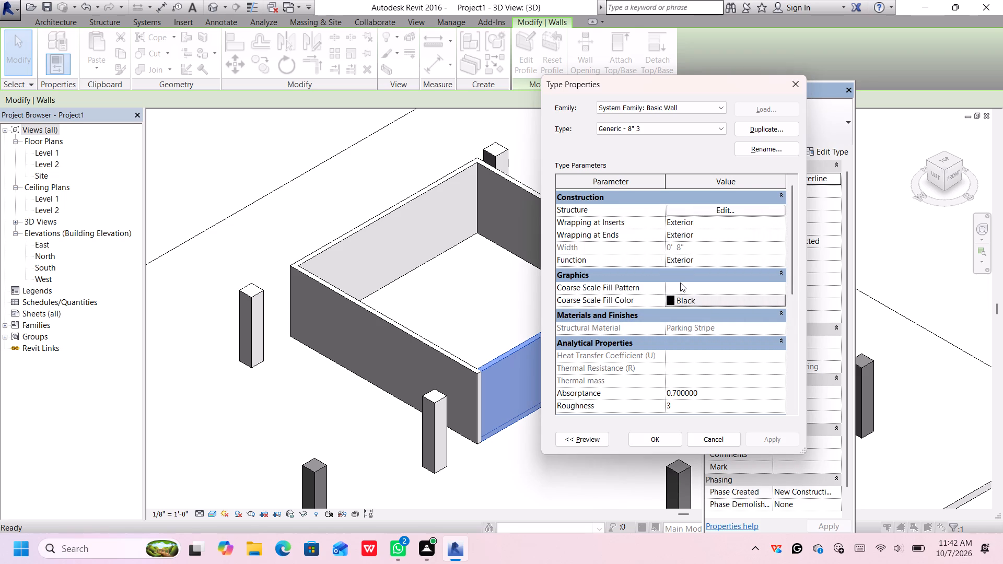
In the new wall type's structure layer, set the Parking Stripe material's wall paint appearance colour to a light orange, RGB 255 194 134.
{"action": "left_click", "coordinate": [706, 210]}
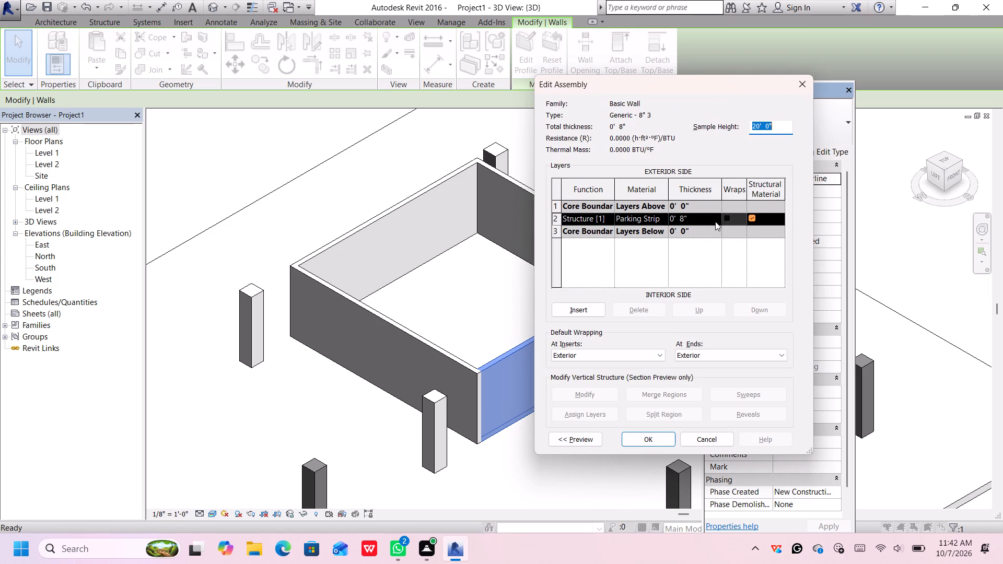
{"action": "left_click", "coordinate": [654, 218]}
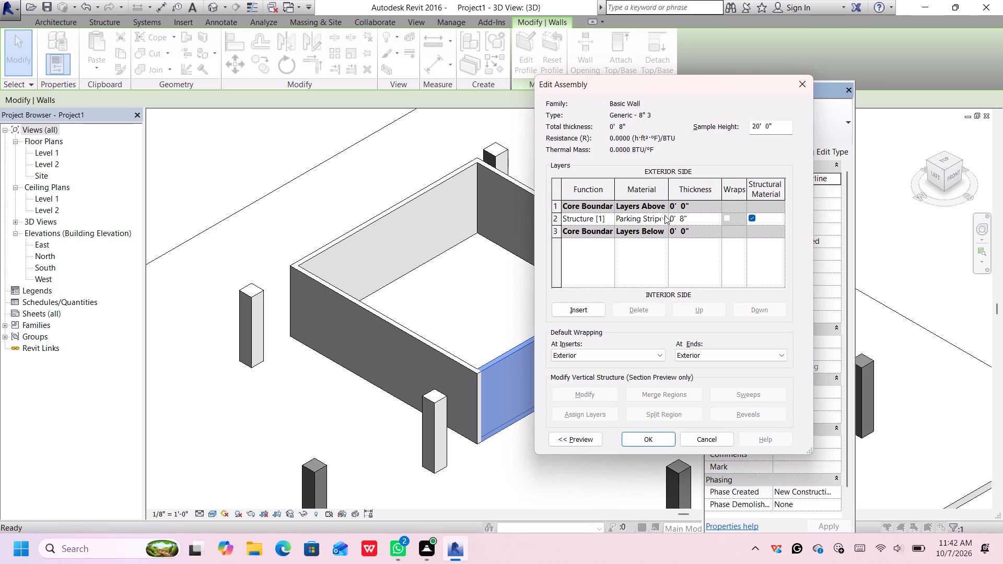
{"action": "left_click", "coordinate": [664, 216]}
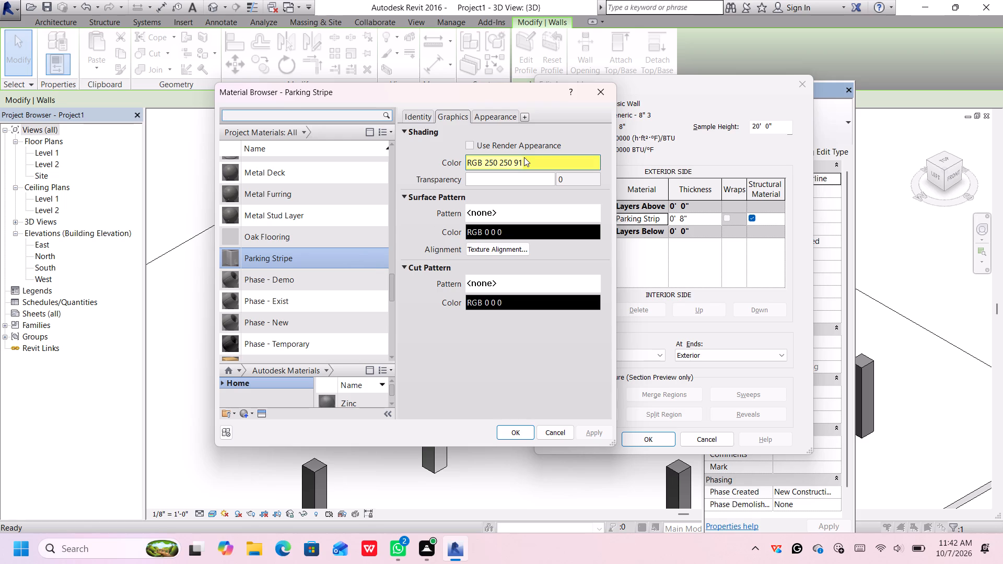
{"action": "left_click", "coordinate": [494, 114]}
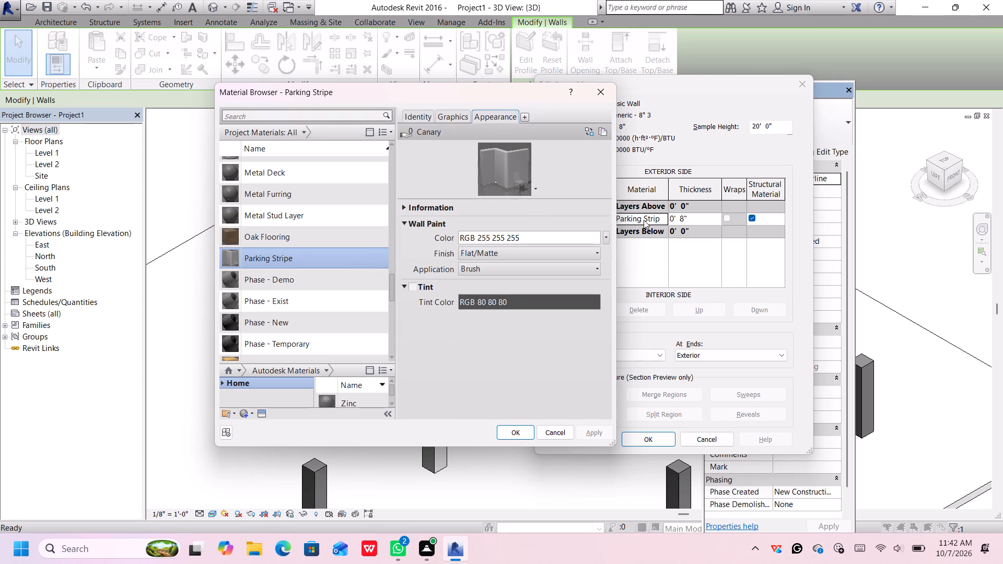
{"action": "left_click", "coordinate": [606, 238]}
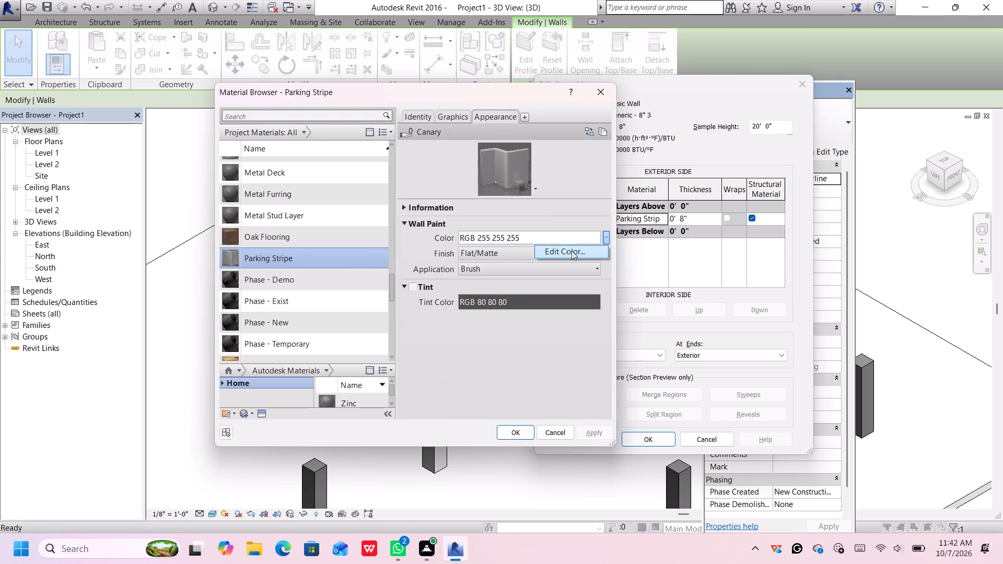
{"action": "left_click", "coordinate": [569, 251]}
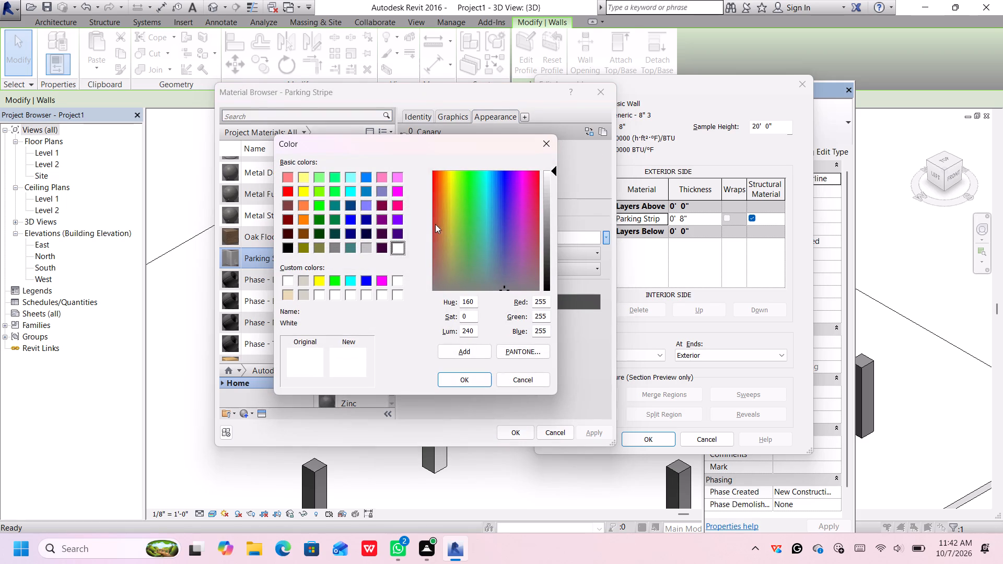
{"action": "left_click", "coordinate": [303, 217]}
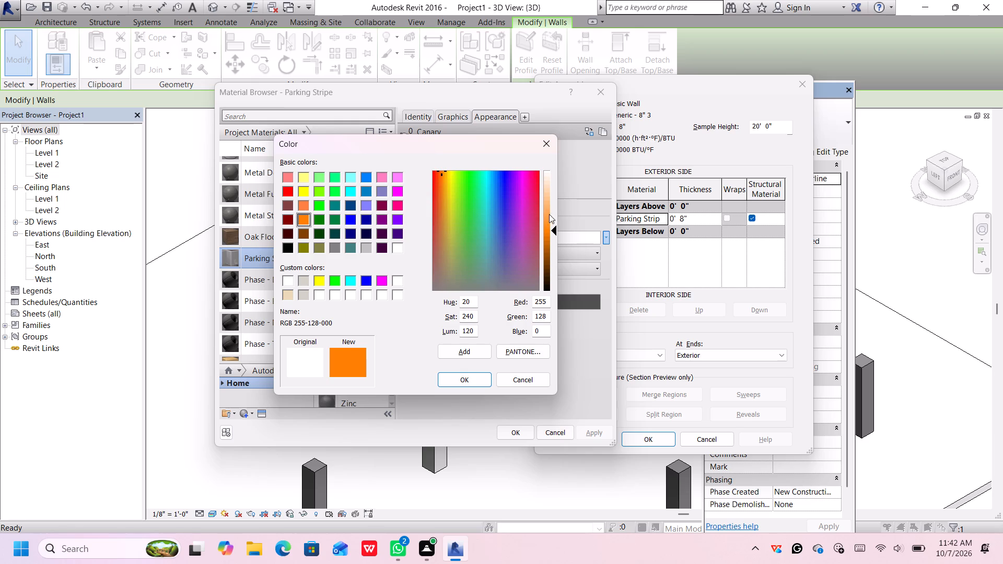
{"action": "left_click", "coordinate": [549, 207]}
{"action": "left_click", "coordinate": [551, 197]}
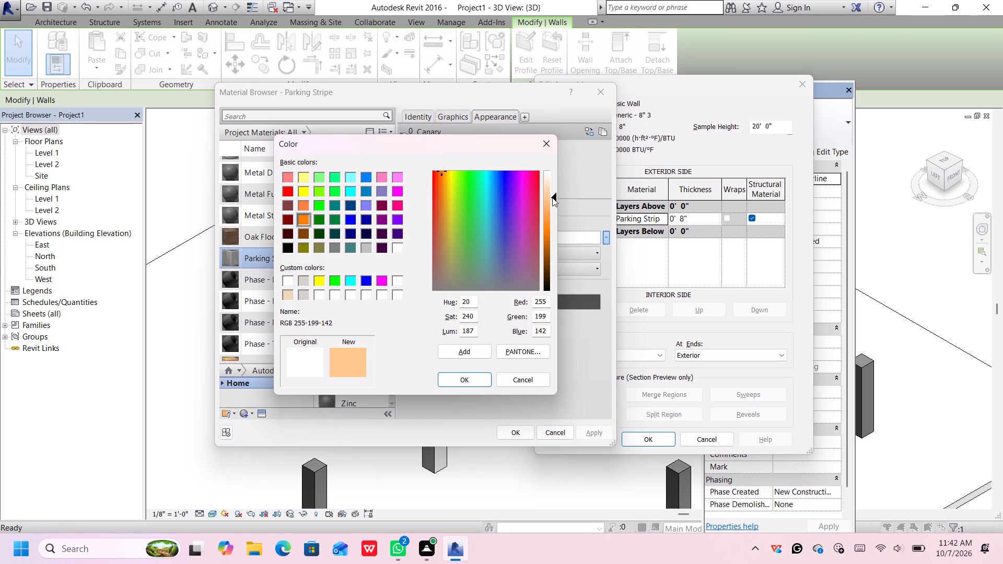
{"action": "left_click", "coordinate": [551, 203]}
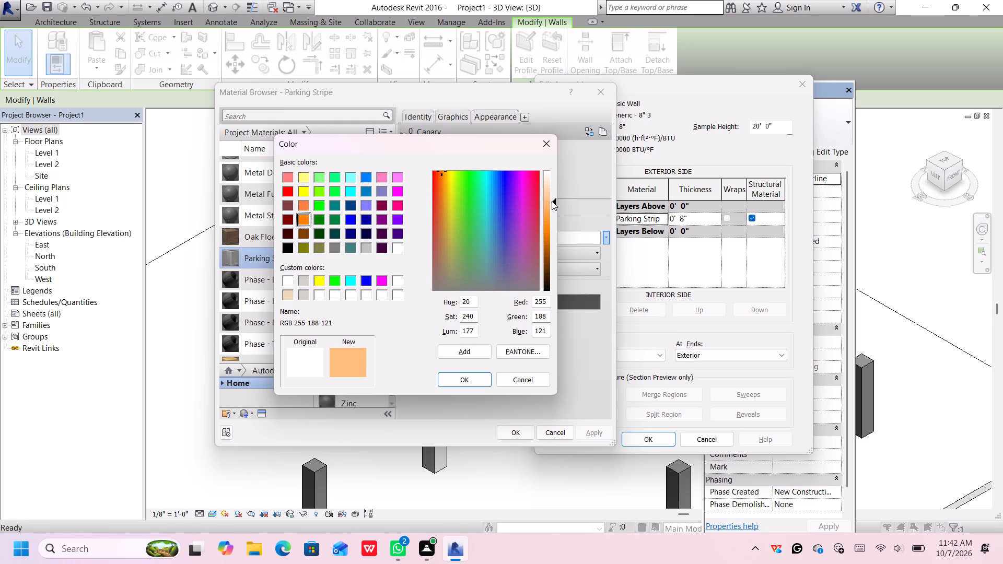
{"action": "left_click", "coordinate": [552, 202]}
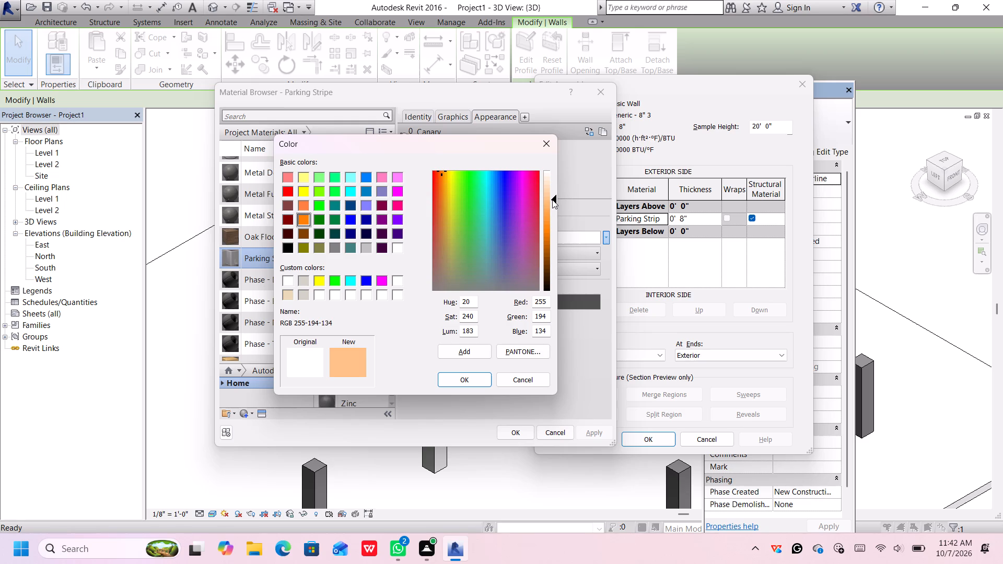
{"action": "left_click", "coordinate": [455, 376]}
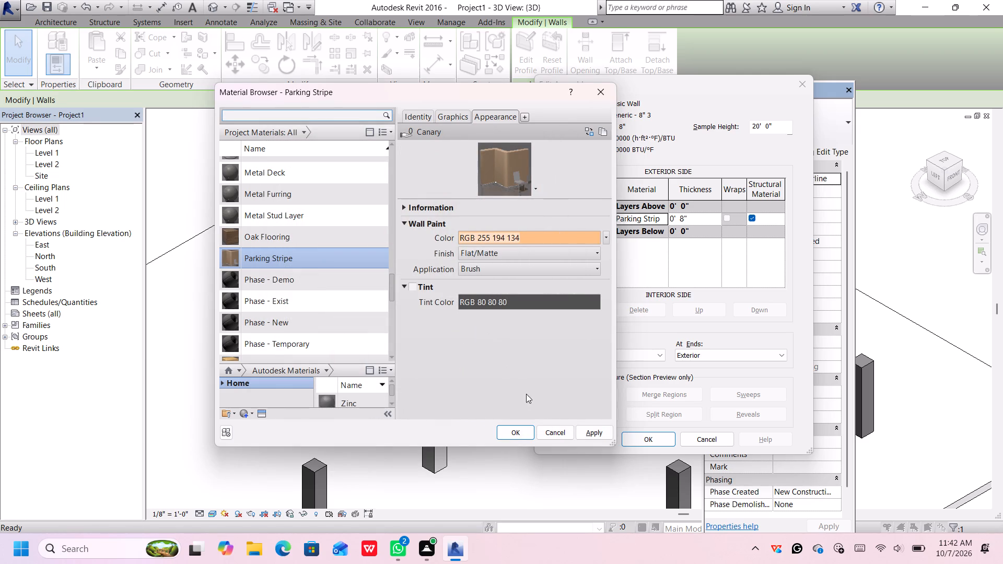
{"action": "left_click", "coordinate": [582, 429]}
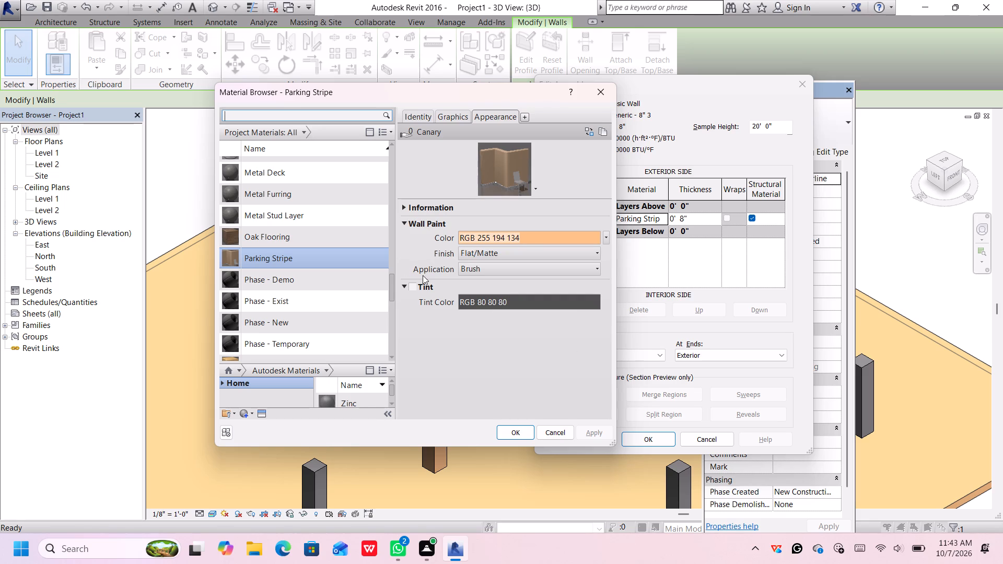
{"action": "left_click", "coordinate": [593, 255]}
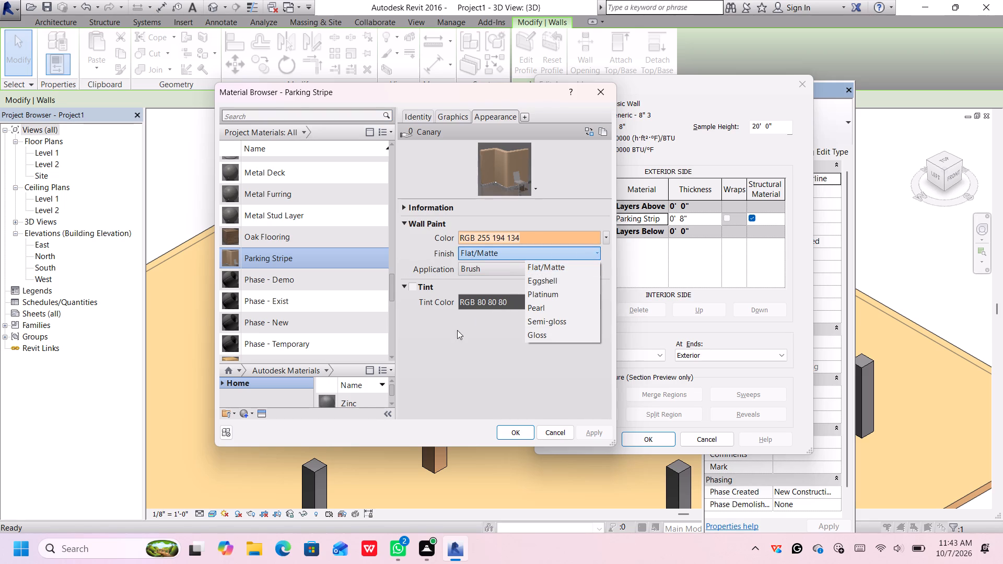
{"action": "left_click", "coordinate": [464, 341]}
{"action": "left_click", "coordinate": [570, 273]}
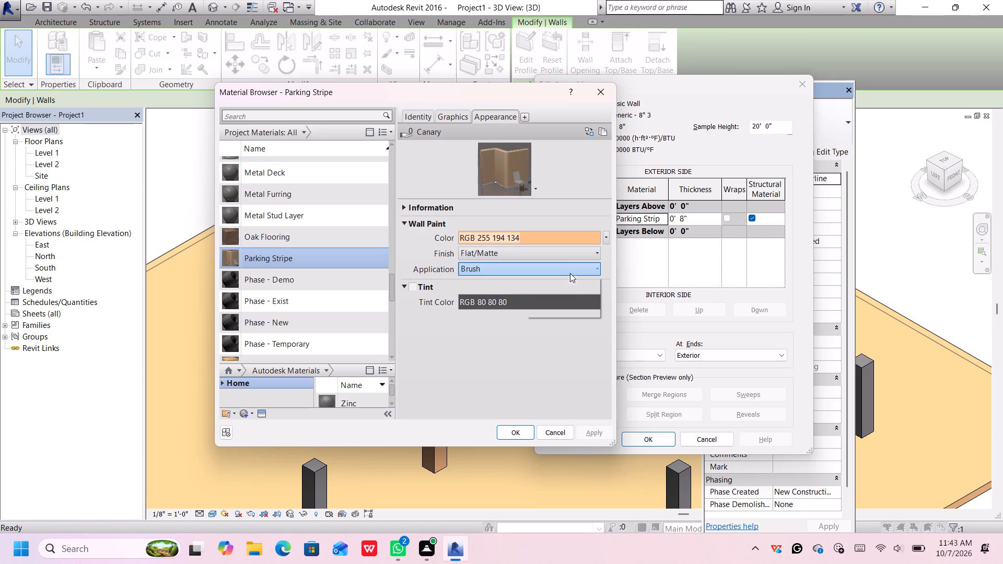
{"action": "left_click", "coordinate": [570, 273]}
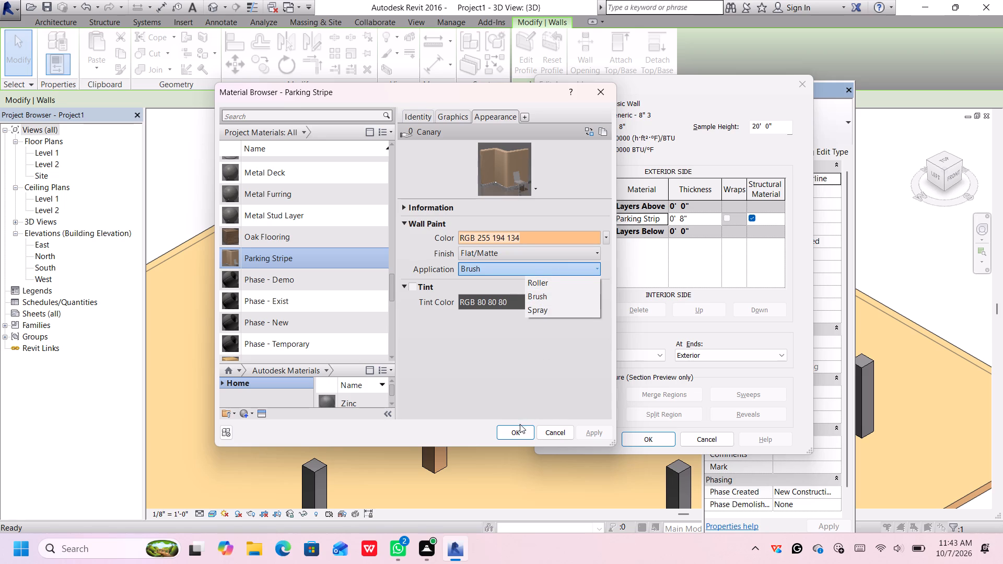
{"action": "left_click", "coordinate": [520, 427]}
{"action": "left_click", "coordinate": [509, 430]}
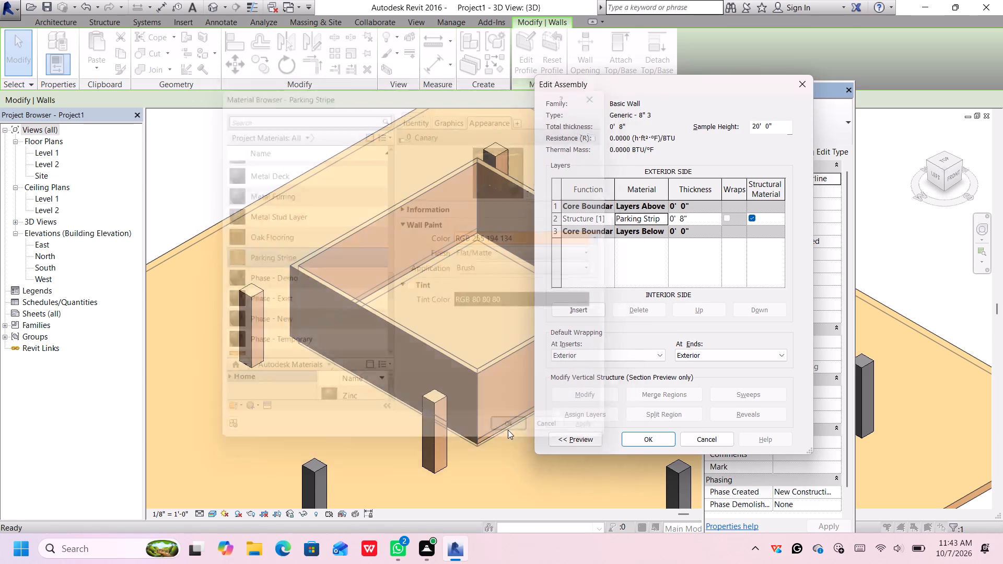
Set the wall type's default wrapping to Do not wrap at inserts and None at ends, and accept the type changes.
{"action": "scroll", "coordinate": [483, 303], "scroll_direction": "up", "scroll_amount": 1}
{"action": "scroll", "coordinate": [483, 303], "scroll_direction": "down", "scroll_amount": 7}
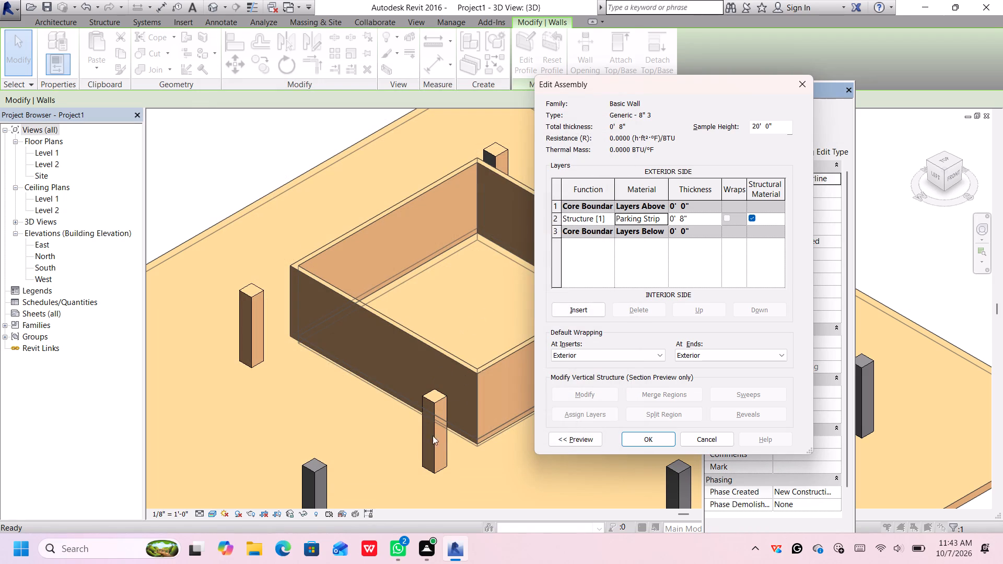
{"action": "scroll", "coordinate": [425, 449], "scroll_direction": "down", "scroll_amount": 4}
{"action": "middle_click_drag", "start_coordinate": [448, 462], "coordinate": [424, 379]}
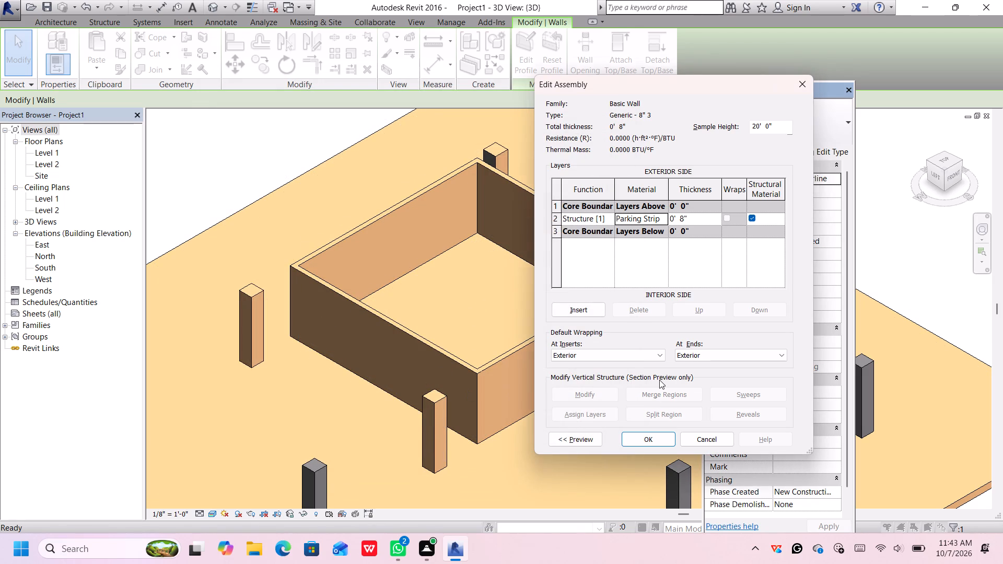
{"action": "left_click", "coordinate": [635, 357]}
{"action": "left_click", "coordinate": [629, 365]}
{"action": "left_click", "coordinate": [727, 356]}
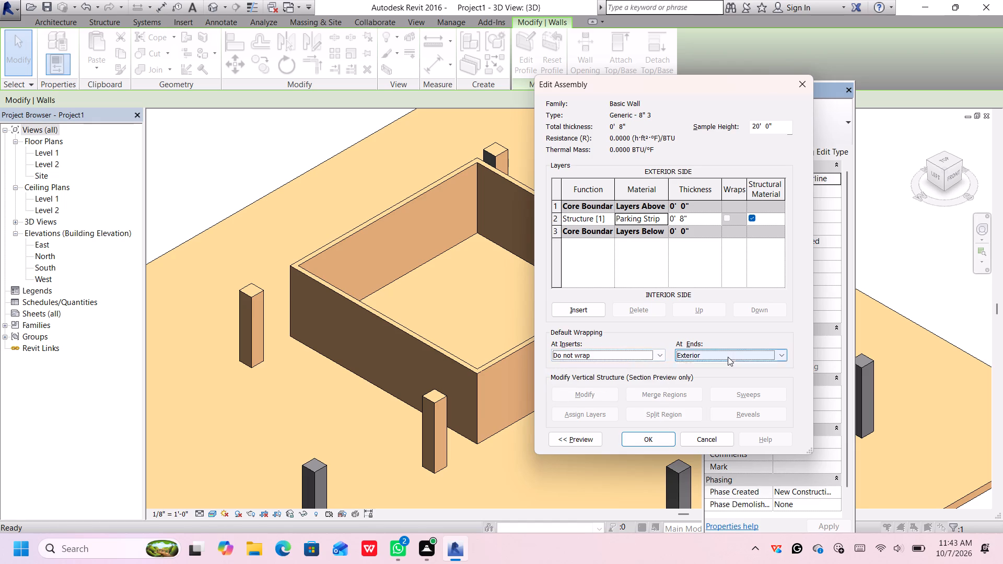
{"action": "left_click", "coordinate": [728, 360]}
{"action": "left_click", "coordinate": [736, 354]}
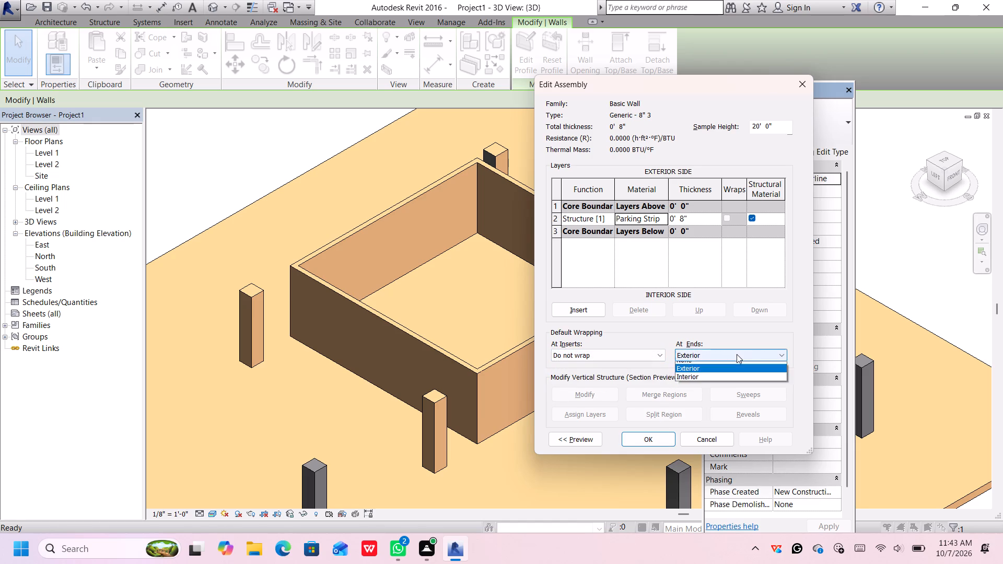
{"action": "left_click", "coordinate": [737, 365]}
{"action": "left_click", "coordinate": [654, 438]}
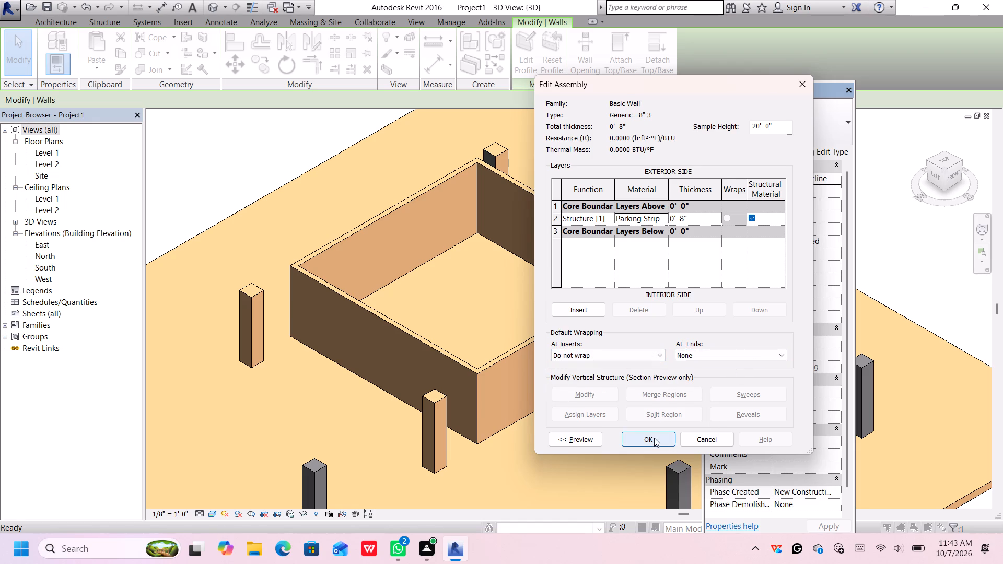
{"action": "left_click", "coordinate": [654, 436]}
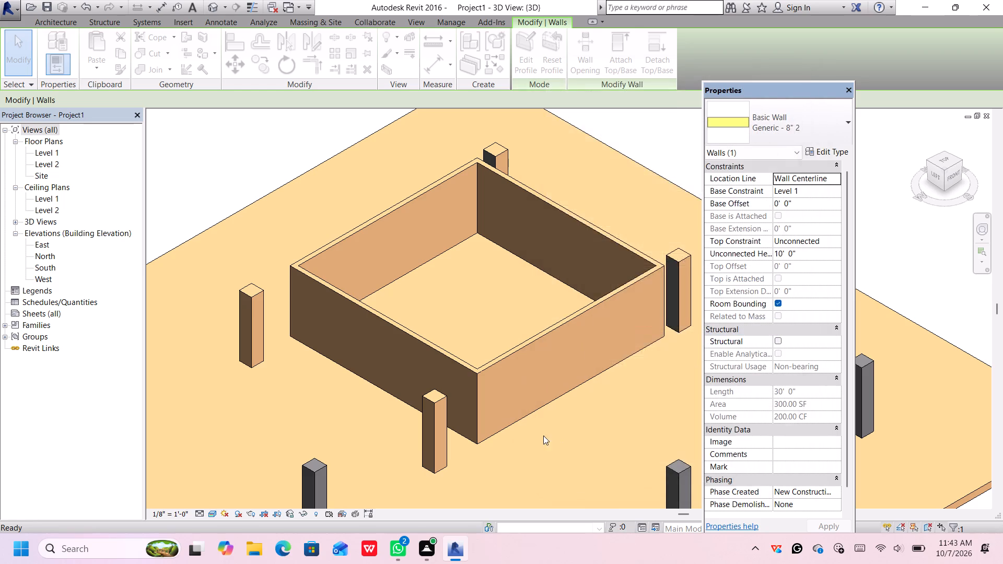
Set the coarse scale fill color of the 24" x 24" rectangular column type to White, and deselect the column.
{"action": "scroll", "coordinate": [519, 426], "scroll_direction": "down", "scroll_amount": 4}
{"action": "middle_click_drag", "start_coordinate": [559, 467], "coordinate": [532, 392]}
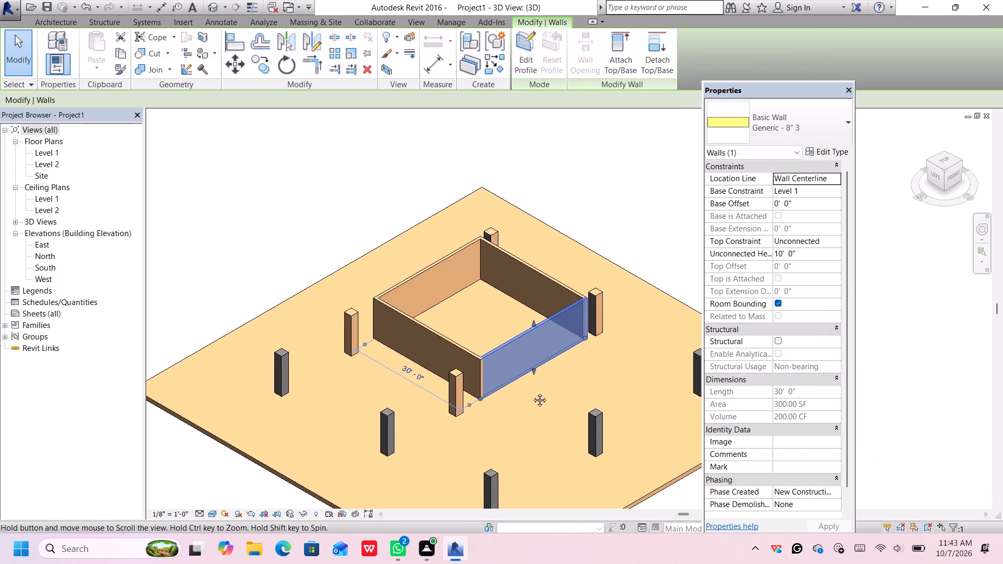
{"action": "middle_click_drag", "start_coordinate": [532, 392], "coordinate": [518, 332]}
{"action": "middle_click_drag", "start_coordinate": [536, 321], "coordinate": [543, 367]}
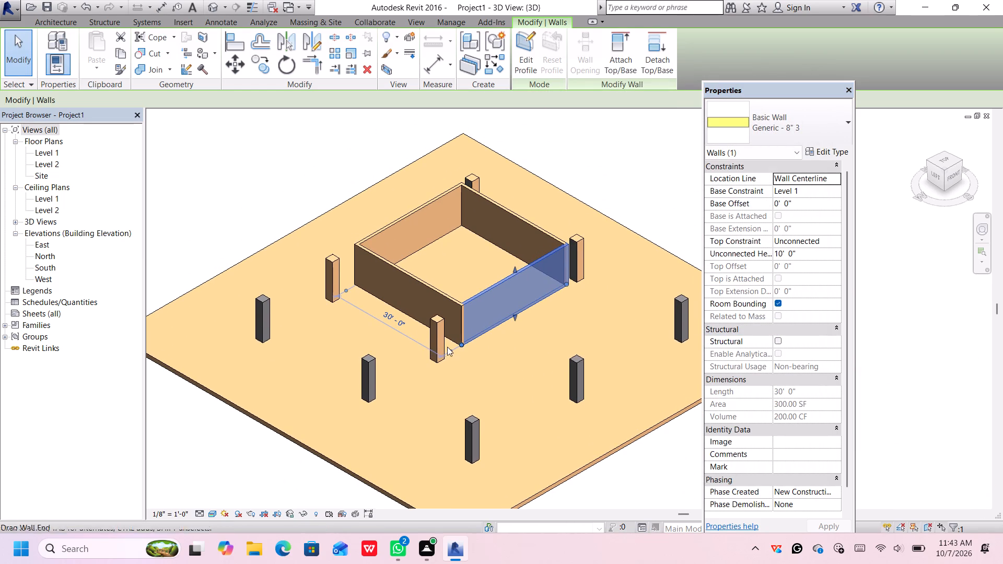
{"action": "left_click", "coordinate": [436, 339]}
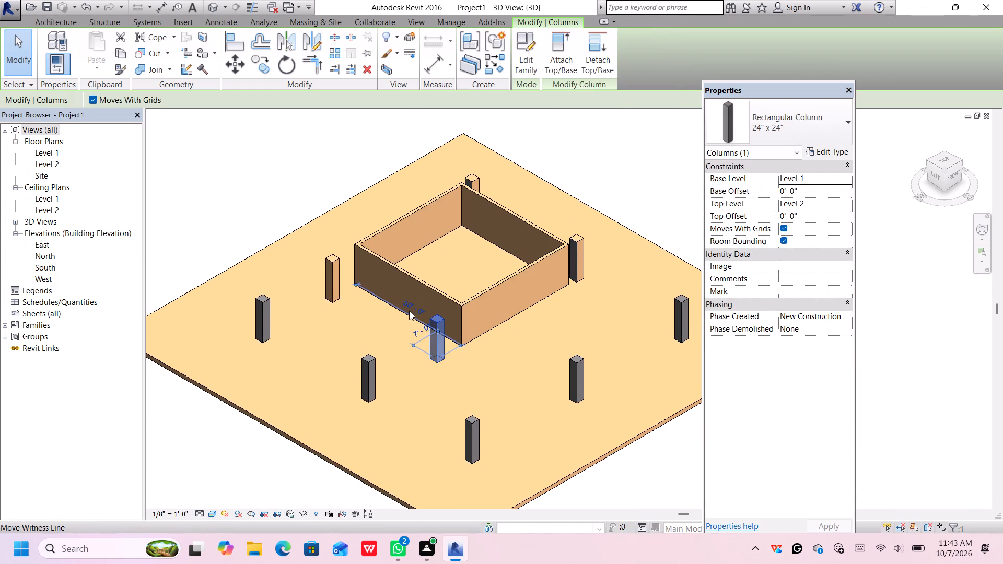
{"action": "left_click", "coordinate": [813, 149]}
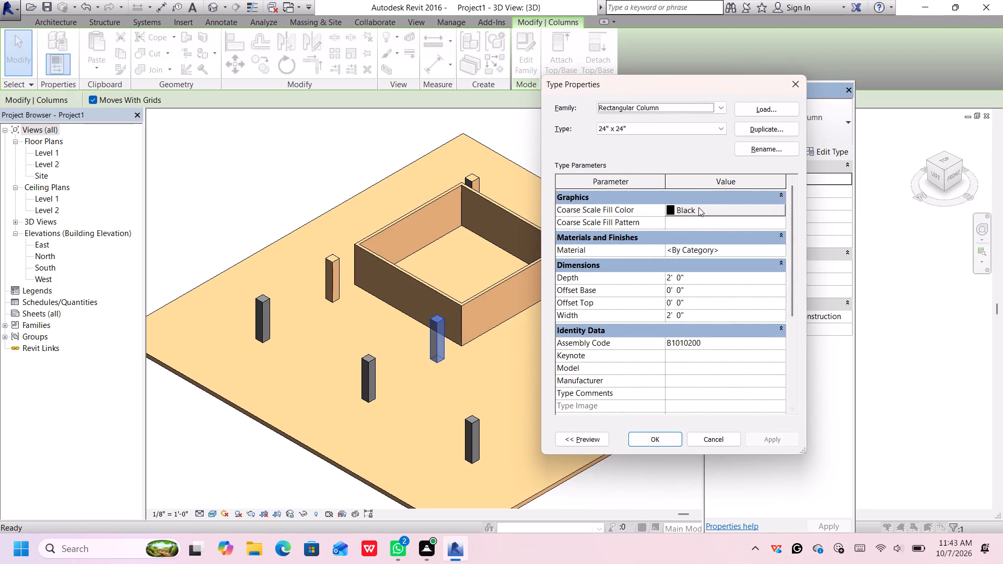
{"action": "left_click", "coordinate": [698, 208]}
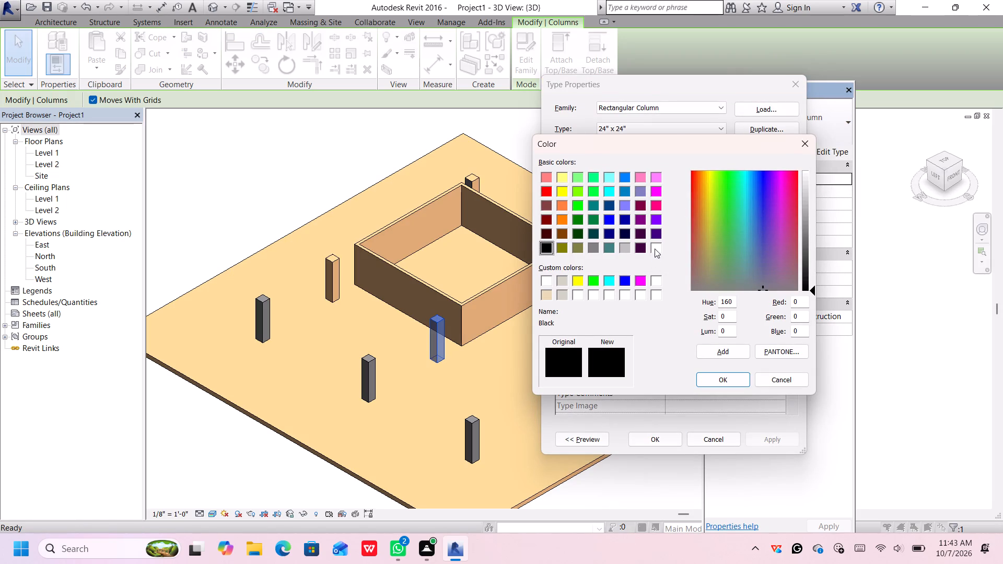
{"action": "left_click", "coordinate": [655, 249]}
{"action": "left_click", "coordinate": [726, 377]}
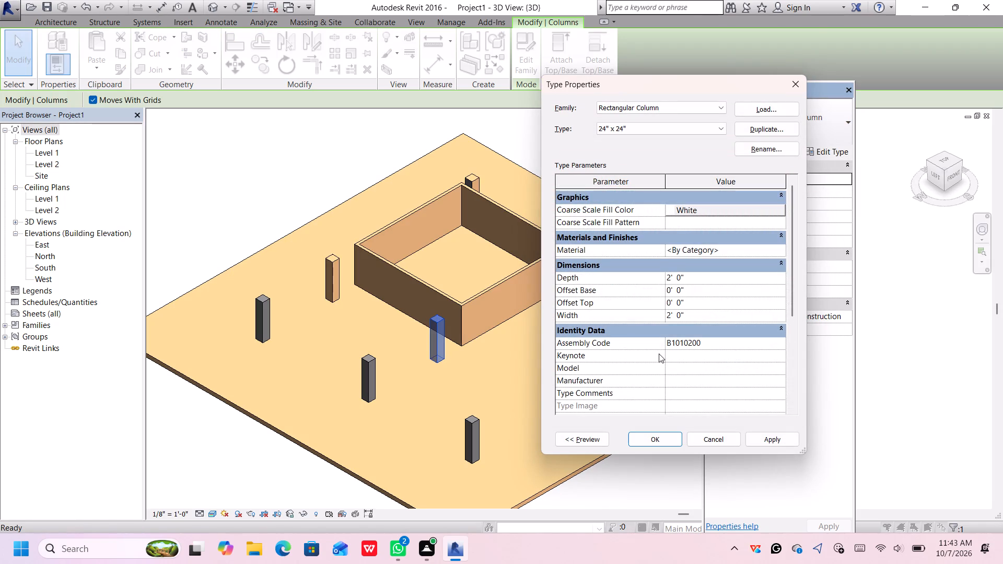
{"action": "left_click", "coordinate": [760, 435]}
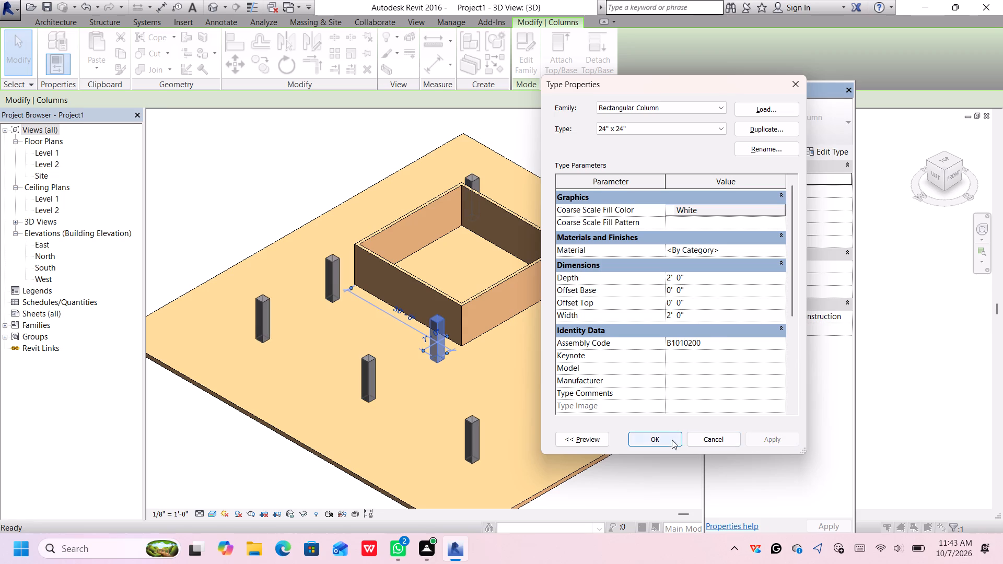
{"action": "left_click", "coordinate": [668, 437]}
{"action": "left_click", "coordinate": [641, 203]}
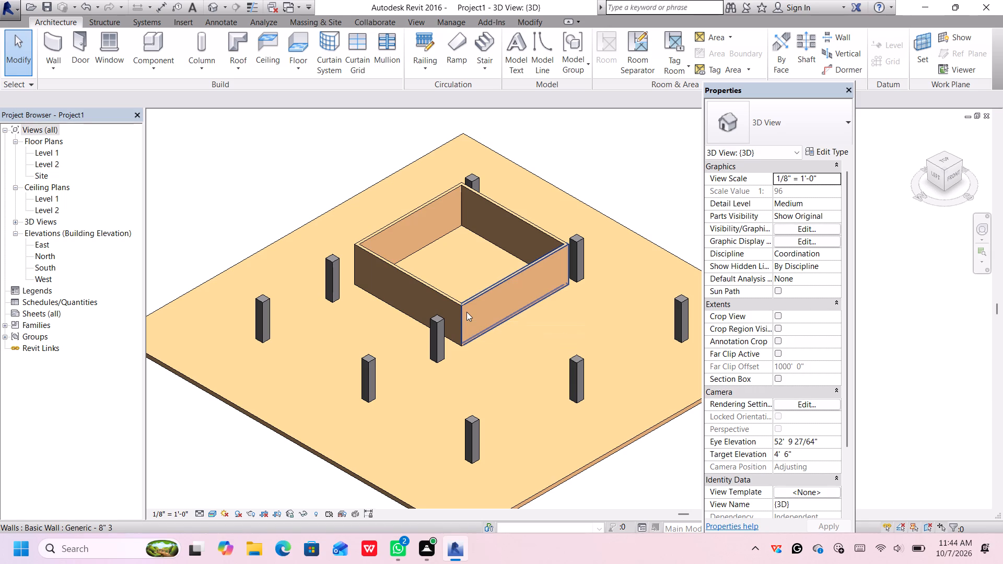
Assign the Parking Stripe material to the 24" x 24" column type, with its wall paint appearance colour set to white, RGB 255 255 255.
{"action": "left_click", "coordinate": [431, 333]}
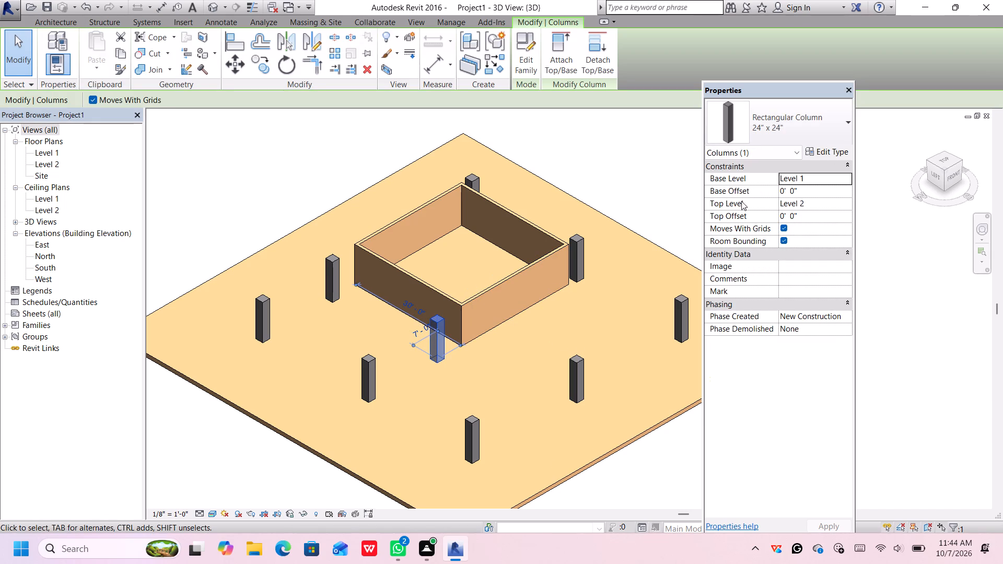
{"action": "left_click", "coordinate": [817, 155]}
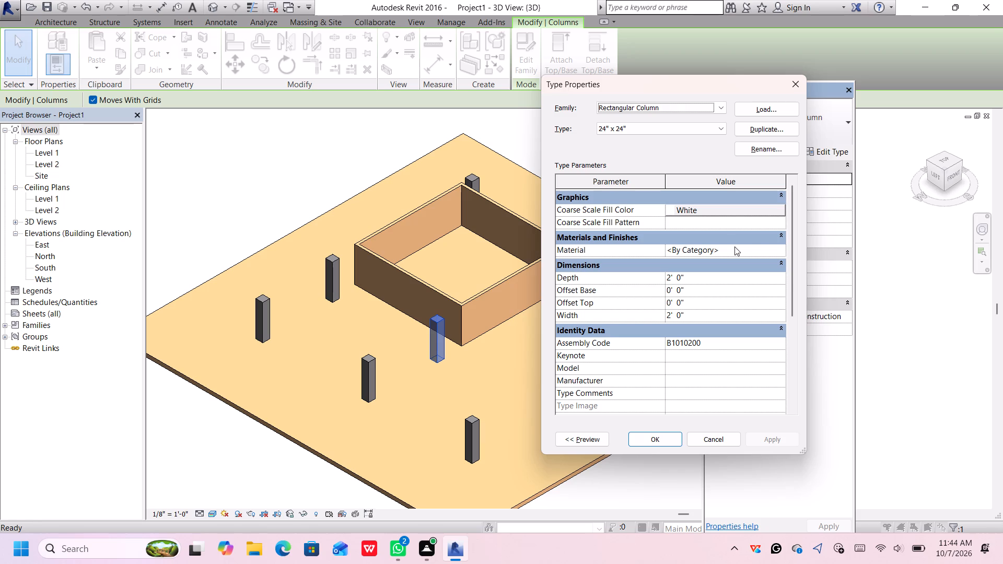
{"action": "left_click", "coordinate": [779, 248]}
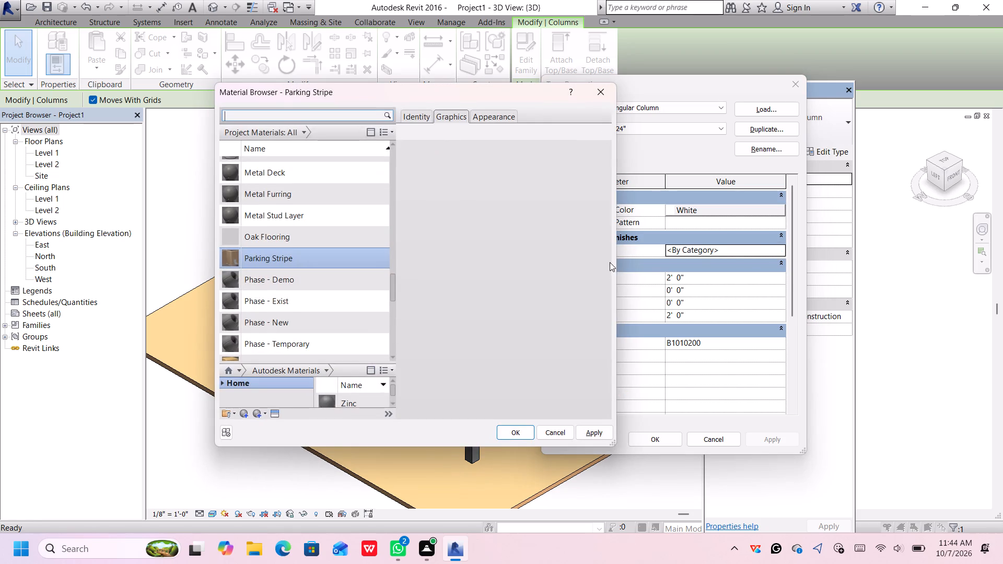
{"action": "left_click", "coordinate": [496, 116]}
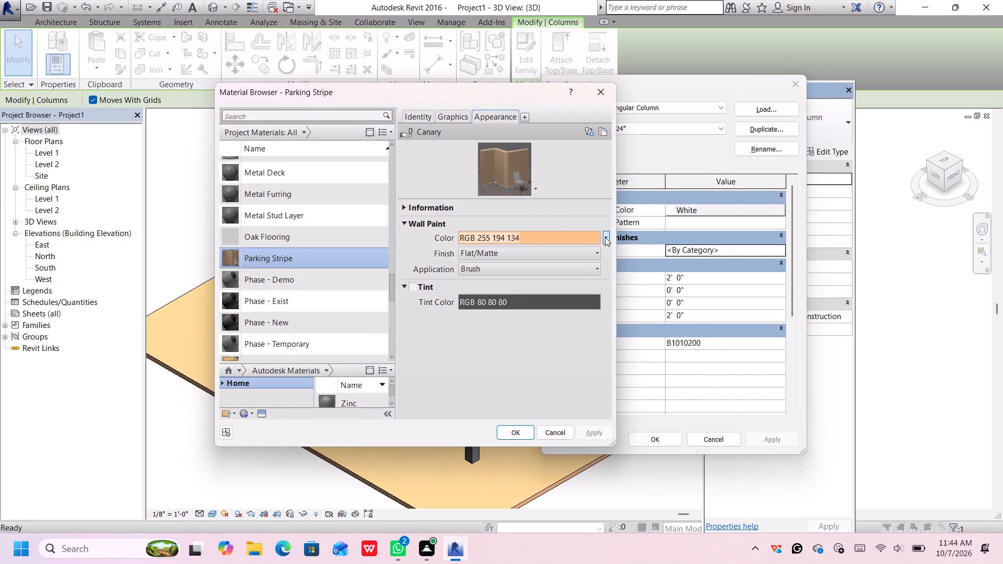
{"action": "left_click", "coordinate": [605, 237]}
{"action": "left_click", "coordinate": [593, 251]}
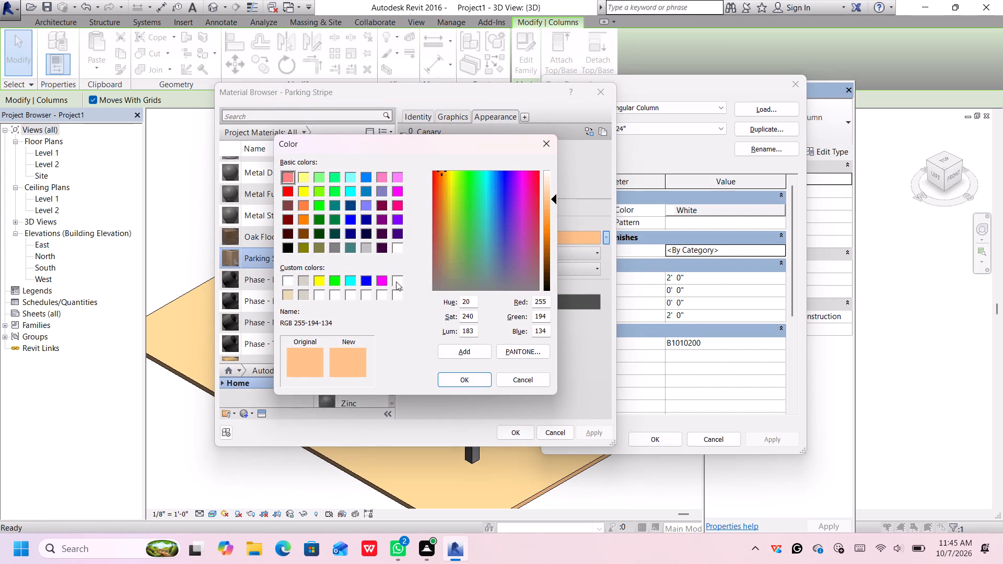
{"action": "left_click", "coordinate": [405, 237]}
{"action": "left_click", "coordinate": [396, 248]}
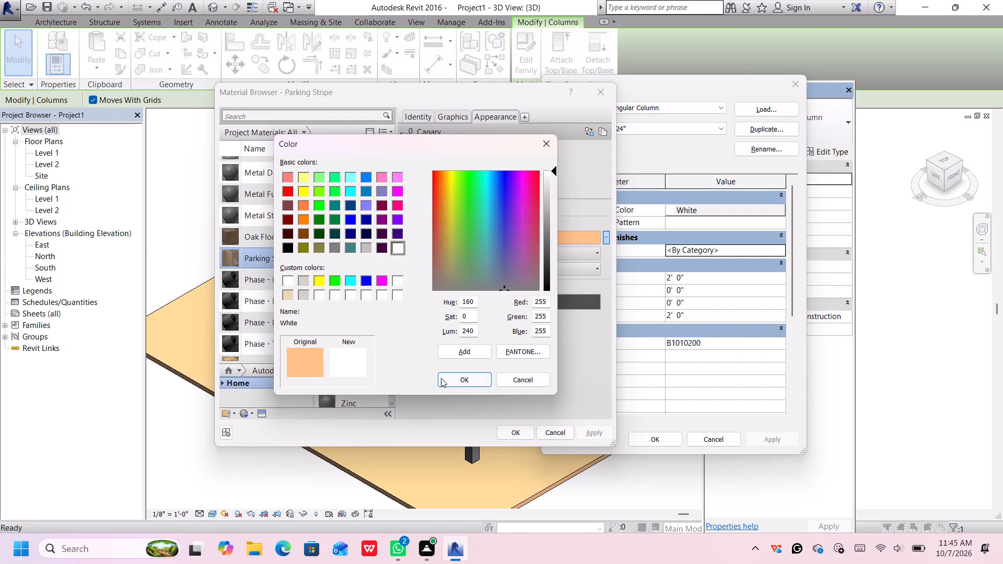
{"action": "left_click", "coordinate": [451, 381]}
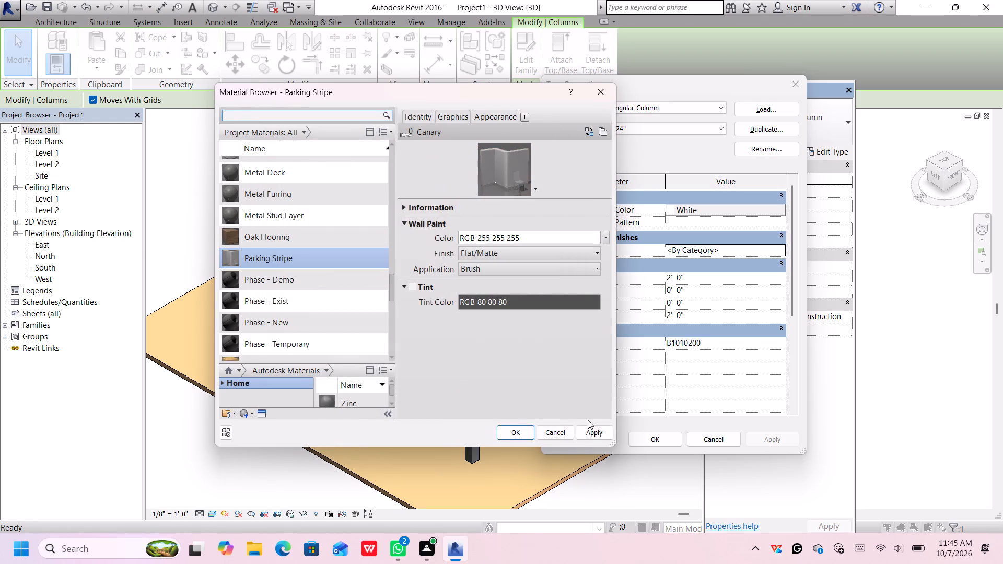
{"action": "left_click", "coordinate": [591, 432]}
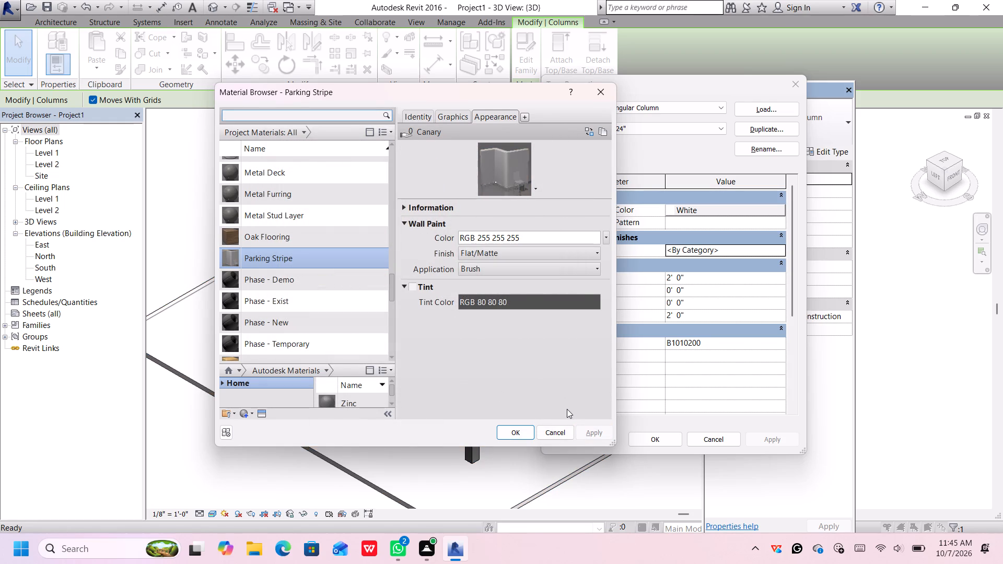
{"action": "left_click", "coordinate": [519, 434]}
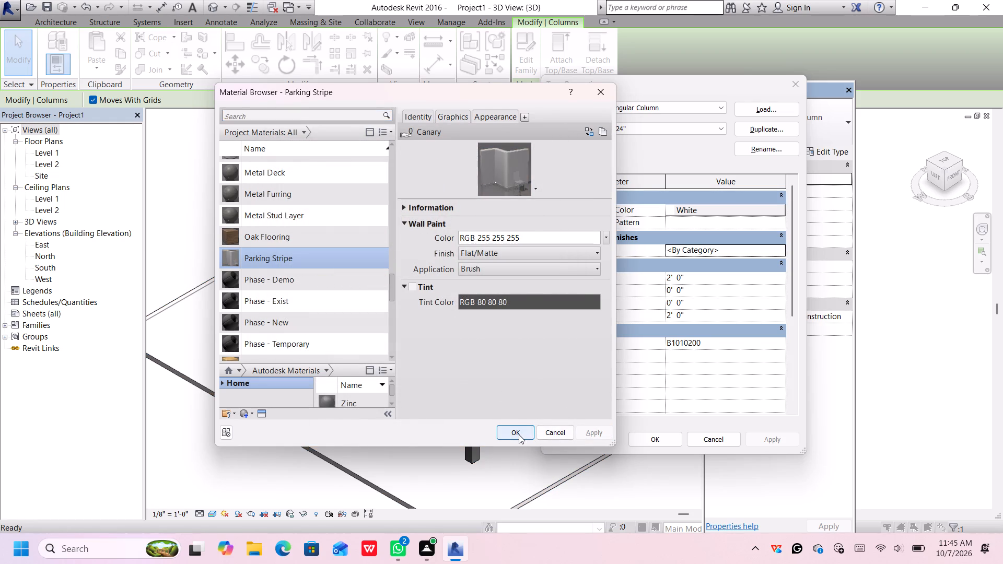
{"action": "scroll", "coordinate": [421, 421], "scroll_direction": "down", "scroll_amount": 3}
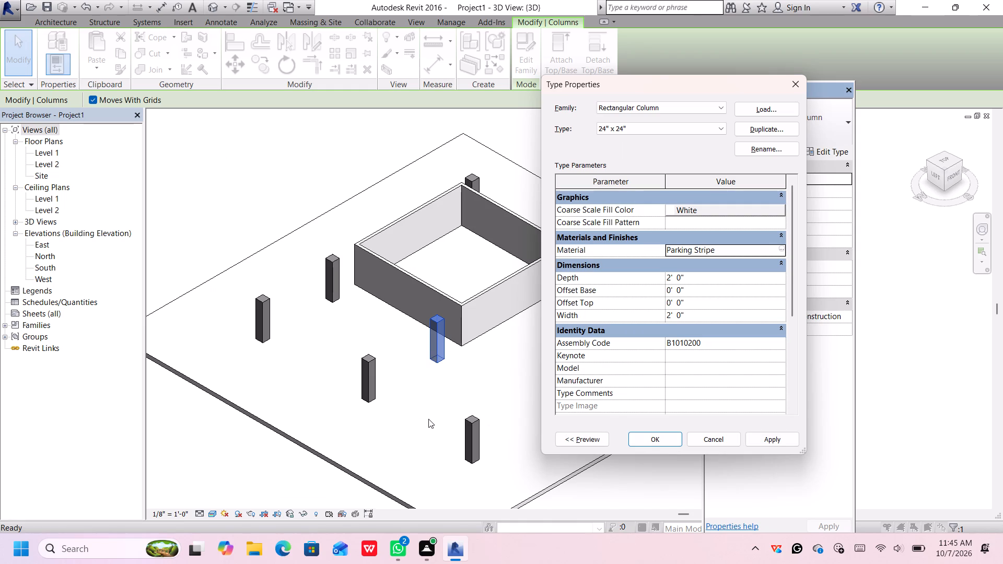
{"action": "middle_click_drag", "start_coordinate": [434, 415], "coordinate": [426, 373]}
{"action": "left_click", "coordinate": [767, 439]}
{"action": "left_click", "coordinate": [648, 439]}
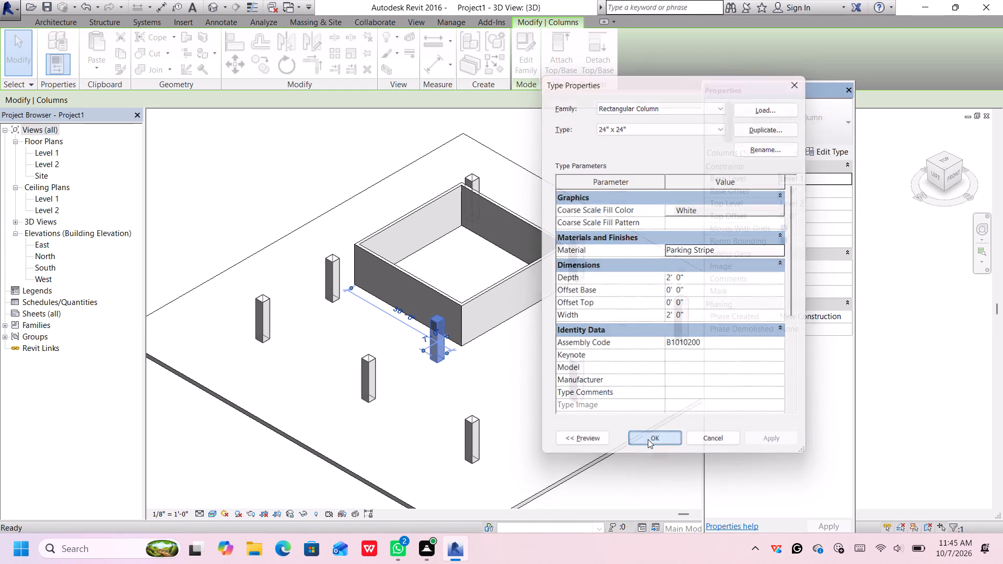
{"action": "scroll", "coordinate": [542, 429], "scroll_direction": "down", "scroll_amount": 2}
{"action": "middle_click_drag", "start_coordinate": [592, 454], "coordinate": [580, 434]}
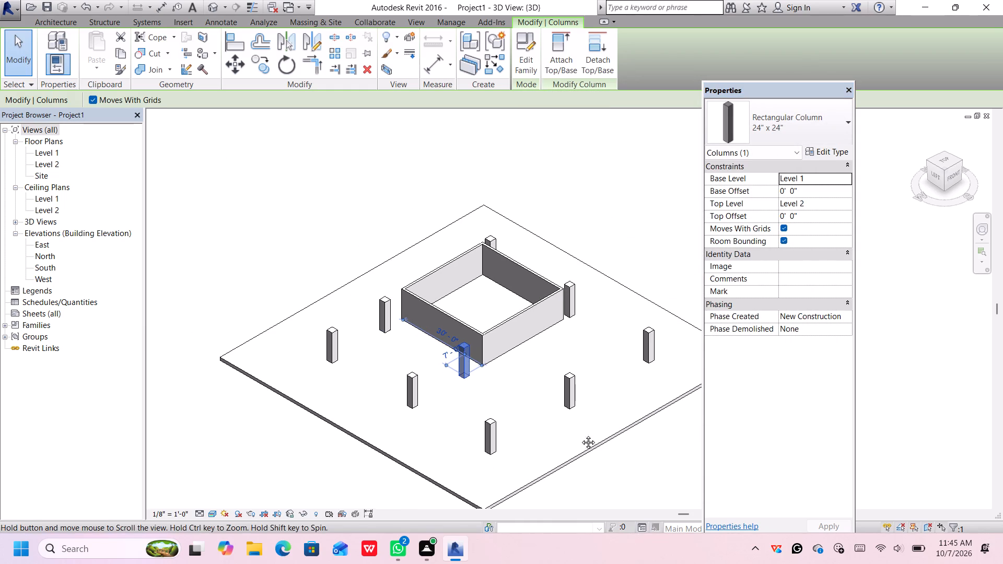
{"action": "middle_click_drag", "start_coordinate": [580, 434], "coordinate": [554, 370]}
{"action": "left_click", "coordinate": [500, 419]}
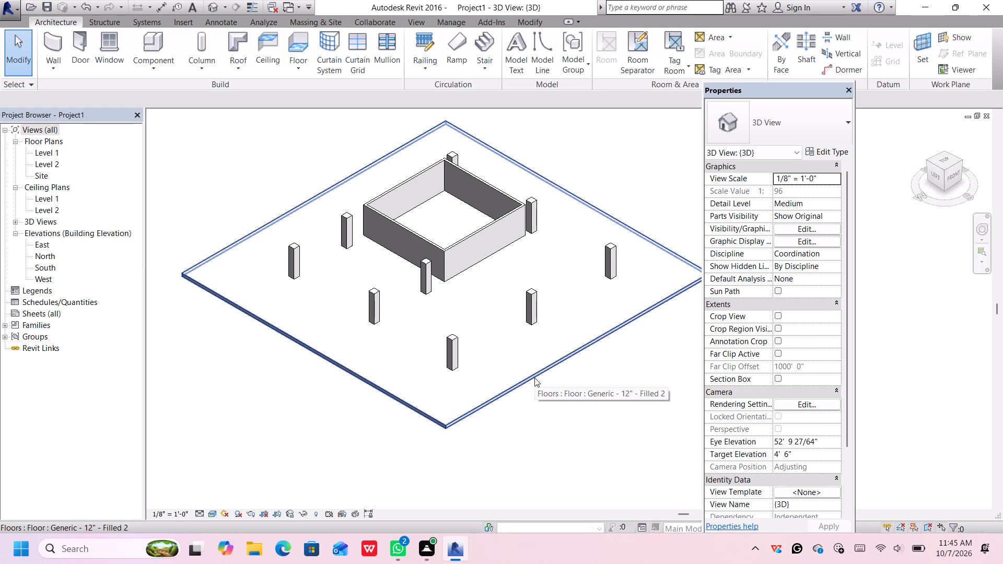
Examine the slab, walls and columns in the 3D view and check the type of the wall behind the nearest enclosure column.
{"action": "scroll", "coordinate": [606, 356], "scroll_direction": "down", "scroll_amount": 2}
{"action": "middle_click_drag", "start_coordinate": [606, 356], "coordinate": [546, 374]}
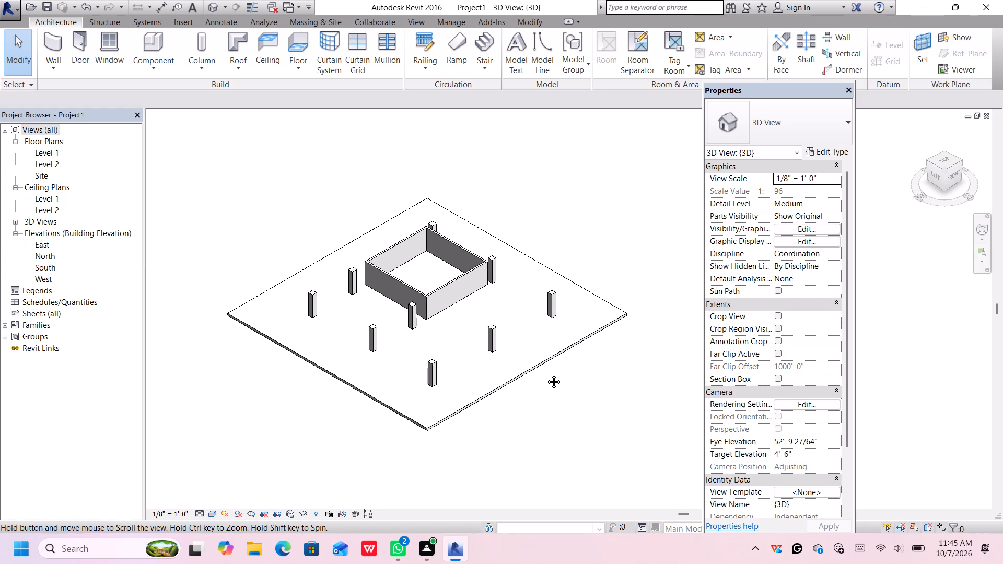
{"action": "middle_click_drag", "start_coordinate": [546, 374], "coordinate": [541, 368]}
{"action": "scroll", "coordinate": [541, 367], "scroll_direction": "up", "scroll_amount": 1}
{"action": "scroll", "coordinate": [398, 307], "scroll_direction": "up", "scroll_amount": 3}
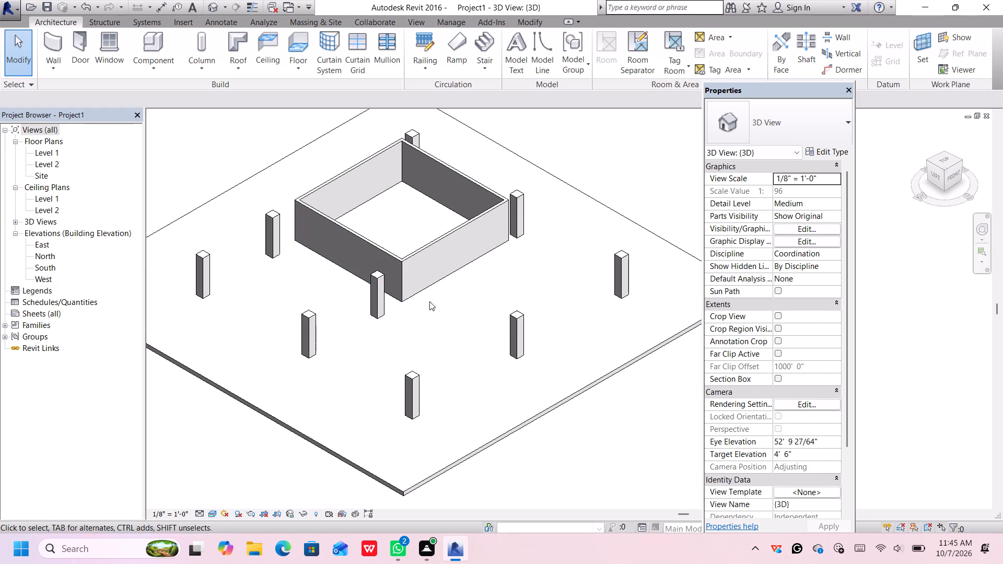
{"action": "middle_click_drag", "start_coordinate": [440, 298], "coordinate": [484, 311]}
{"action": "scroll", "coordinate": [483, 311], "scroll_direction": "down", "scroll_amount": 2}
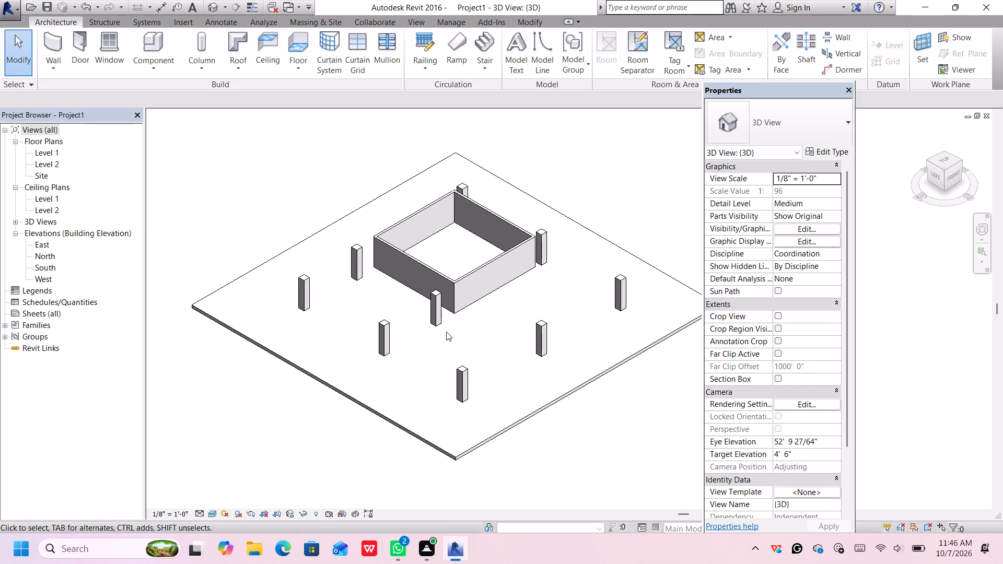
{"action": "middle_click_drag", "start_coordinate": [450, 330], "coordinate": [465, 322]}
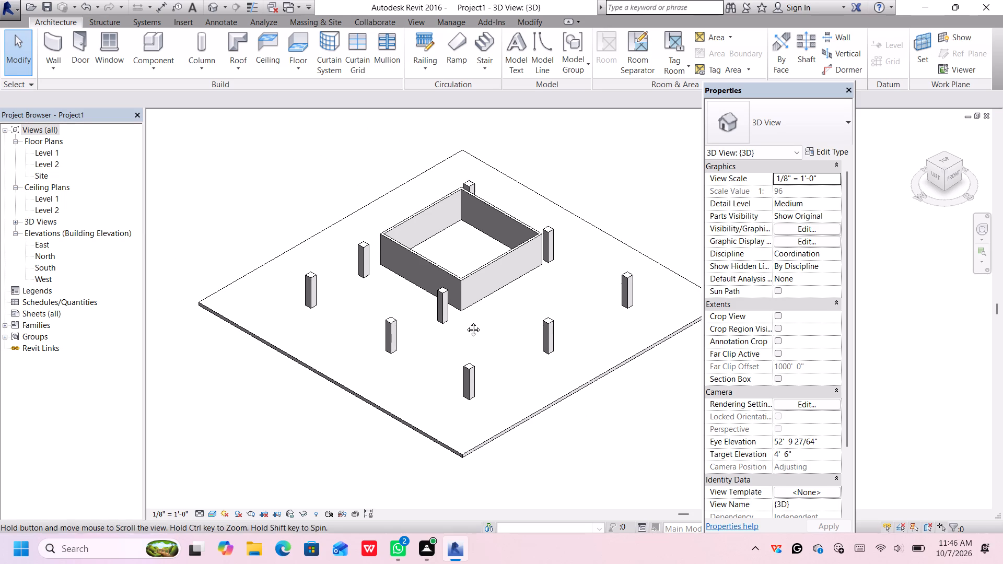
{"action": "middle_click_drag", "start_coordinate": [465, 322], "coordinate": [486, 314]}
{"action": "left_click", "coordinate": [486, 269]}
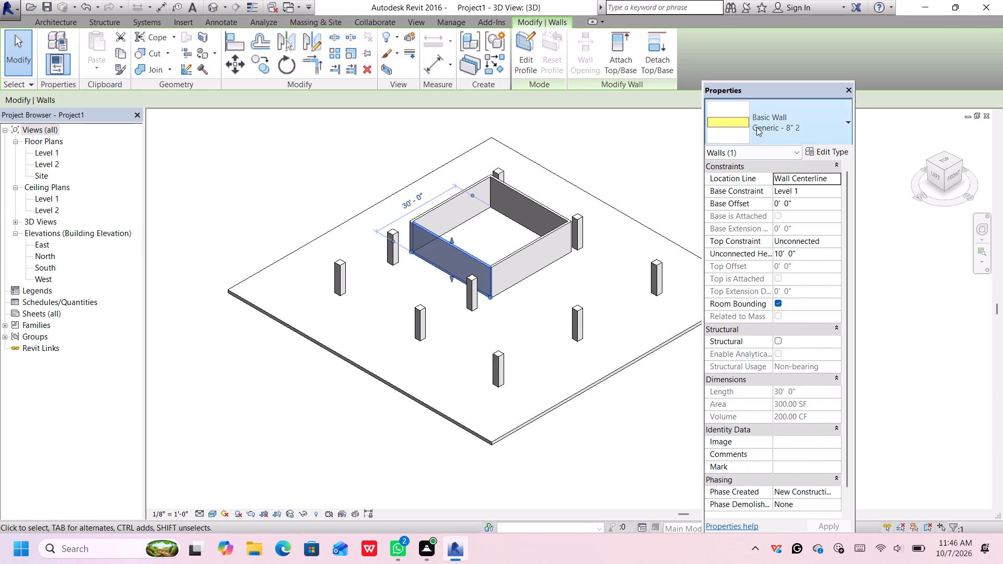
Set the 3D view's visual style to Realistic.
{"action": "left_click", "coordinate": [207, 511]}
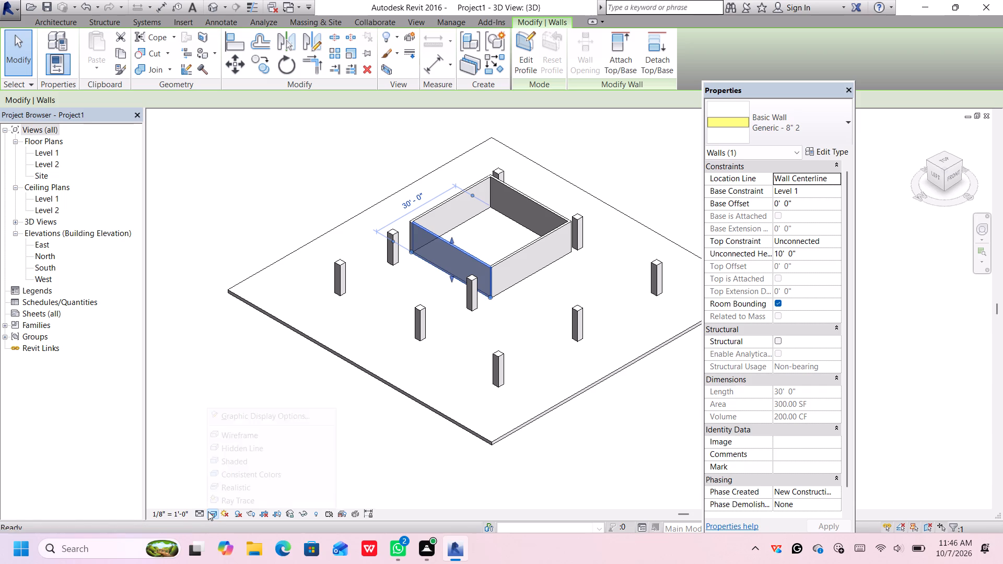
{"action": "left_click", "coordinate": [225, 486]}
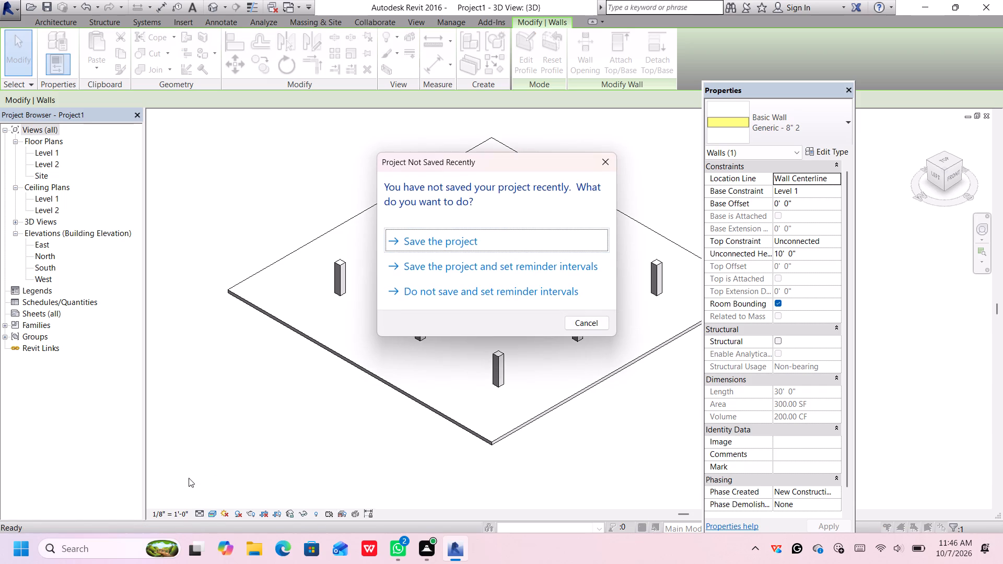
Start saving the project and name the file revit task.
{"action": "left_click", "coordinate": [445, 240]}
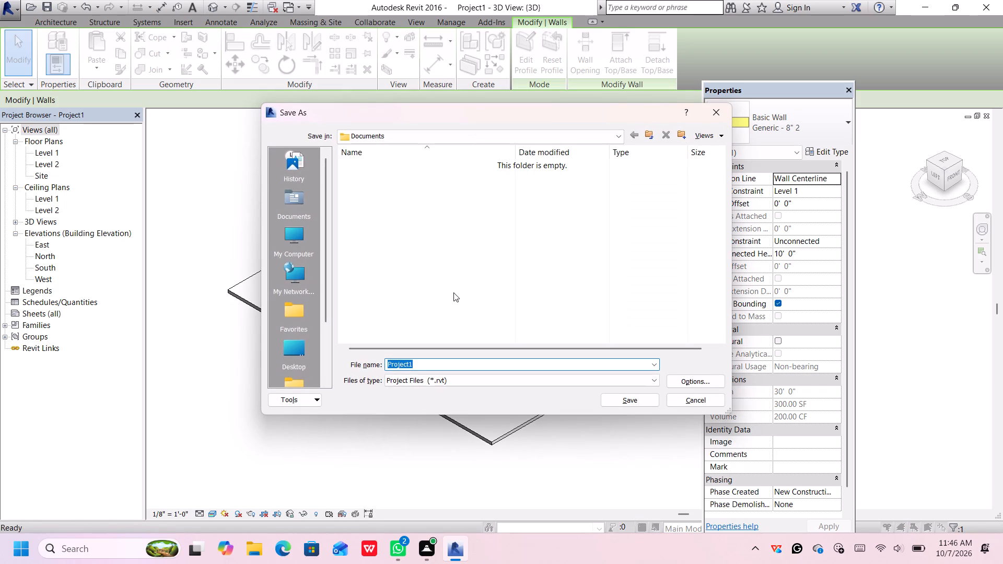
{"action": "key", "text": "BackSpace"}
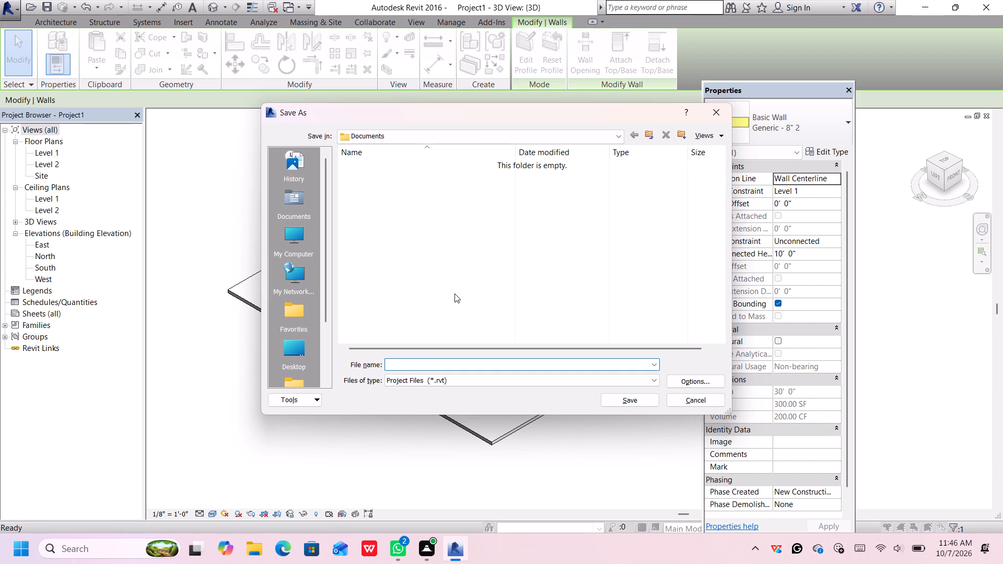
{"action": "key", "text": "r"}
{"action": "type", "text": "evit"}
{"action": "key", "text": "space"}
{"action": "type", "text": "task"}
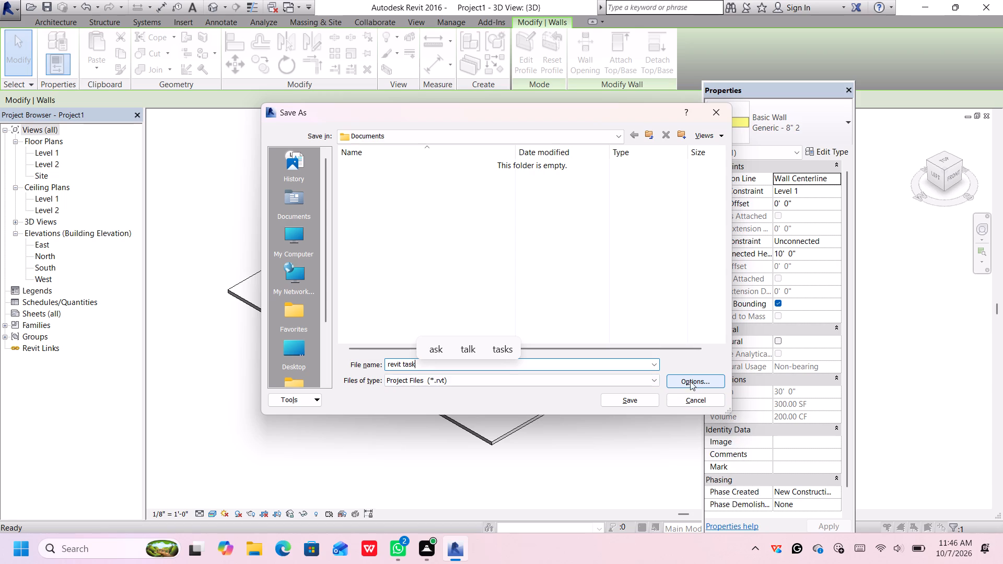
Choose the revit task folder, inside civil dwg 2 in the Desktop's synbiosis solutions folder, as the save location.
{"action": "left_click", "coordinate": [302, 238]}
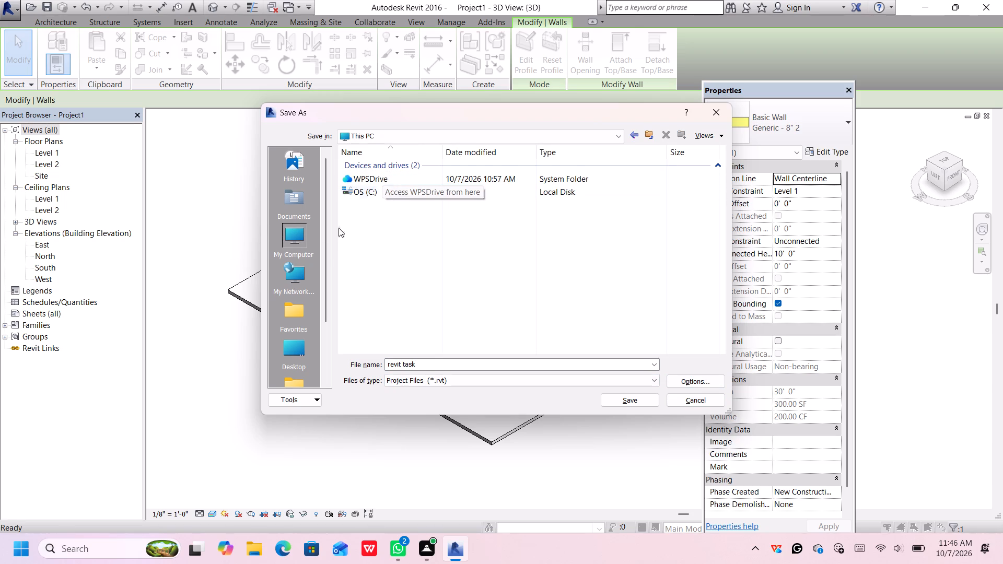
{"action": "left_click", "coordinate": [298, 343]}
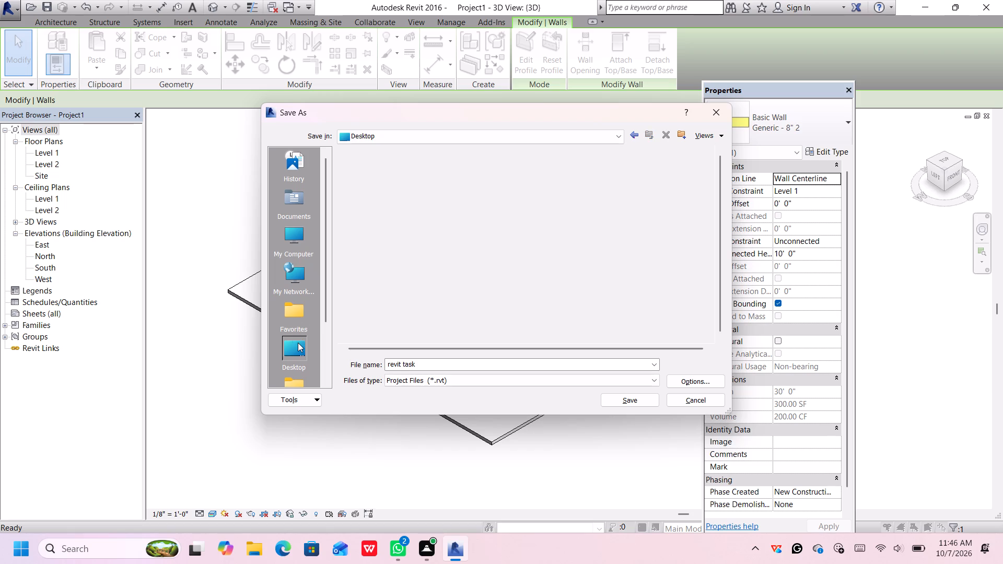
{"action": "scroll", "coordinate": [465, 221], "scroll_direction": "up", "scroll_amount": 5}
{"action": "scroll", "coordinate": [464, 221], "scroll_direction": "down", "scroll_amount": 1}
{"action": "scroll", "coordinate": [464, 221], "scroll_direction": "up", "scroll_amount": 3}
{"action": "scroll", "coordinate": [464, 221], "scroll_direction": "down", "scroll_amount": 1}
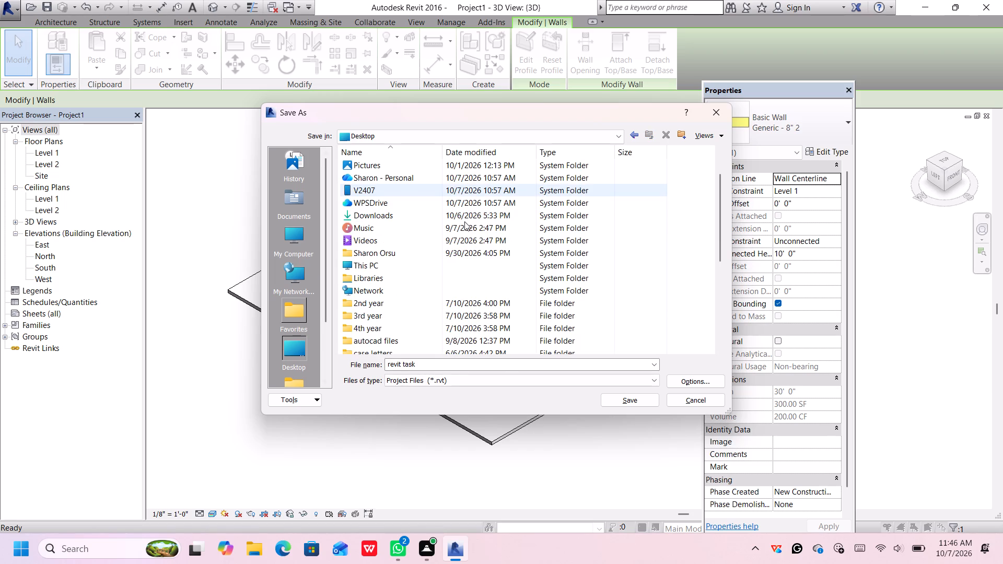
{"action": "scroll", "coordinate": [464, 221], "scroll_direction": "down", "scroll_amount": 3}
{"action": "scroll", "coordinate": [453, 265], "scroll_direction": "down", "scroll_amount": 1}
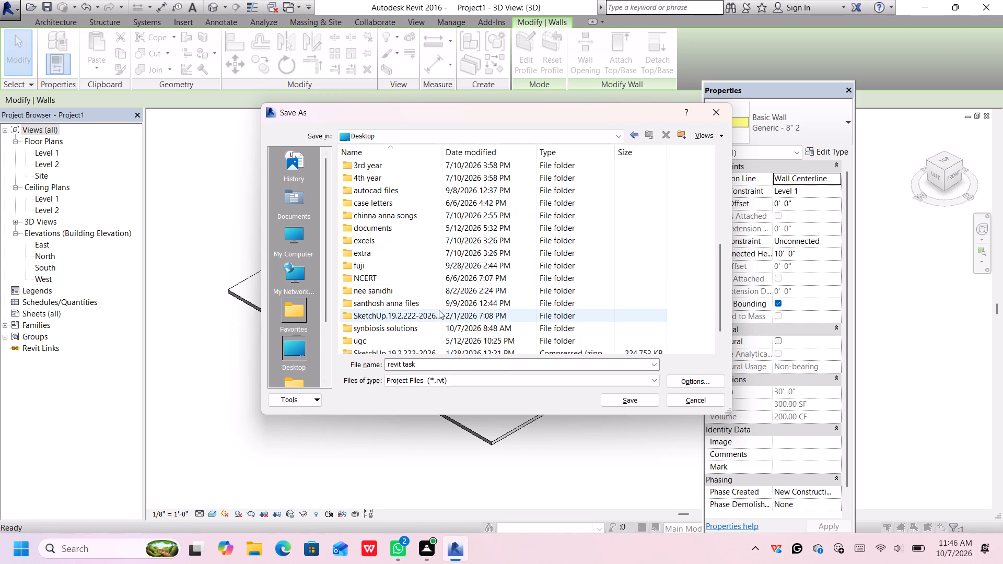
{"action": "double_click", "coordinate": [431, 326]}
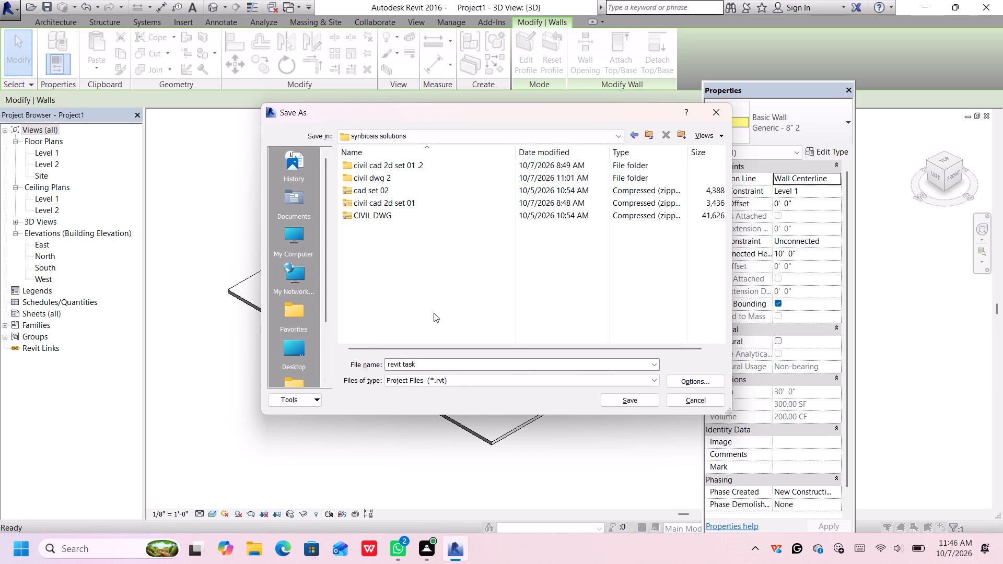
{"action": "double_click", "coordinate": [456, 176]}
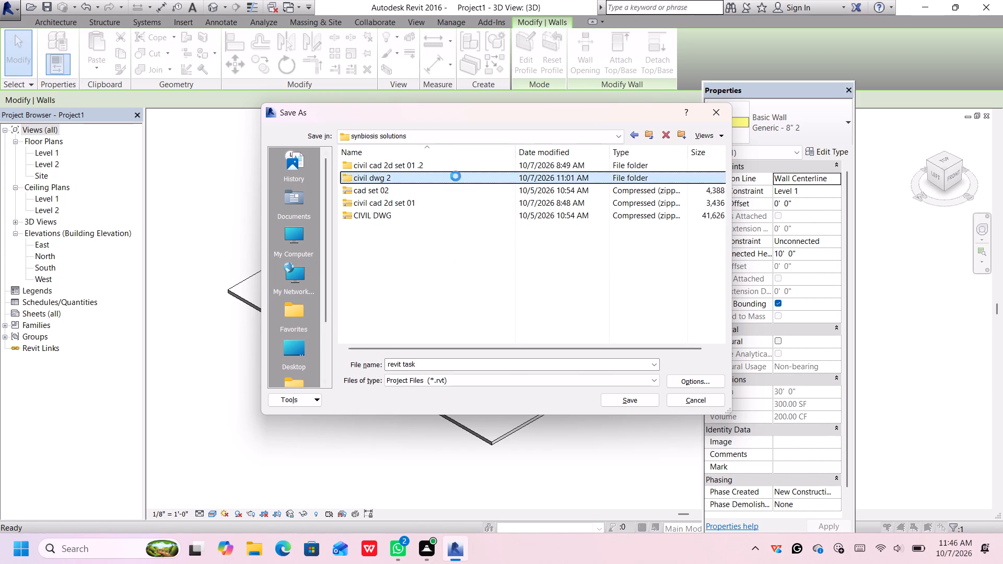
{"action": "double_click", "coordinate": [464, 202]}
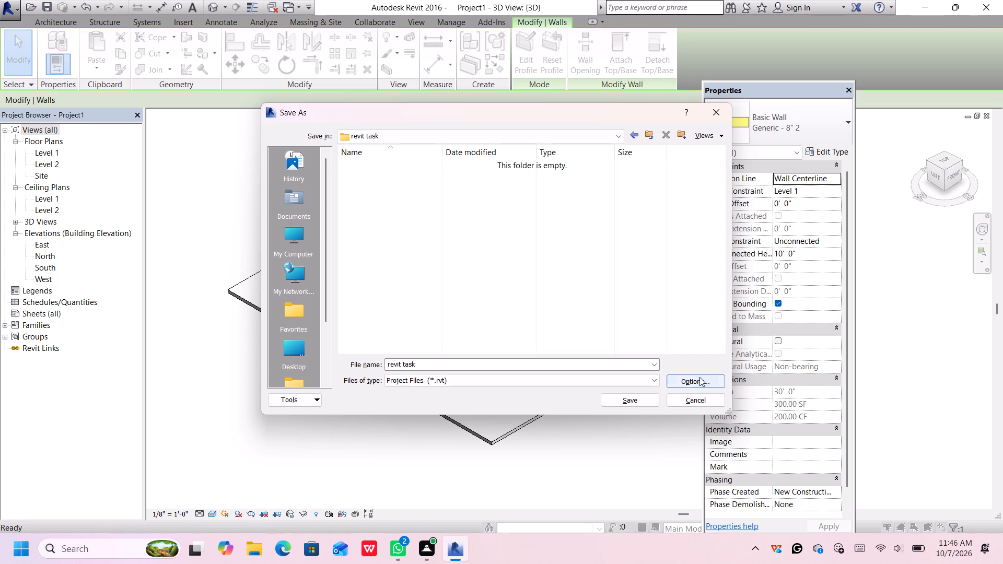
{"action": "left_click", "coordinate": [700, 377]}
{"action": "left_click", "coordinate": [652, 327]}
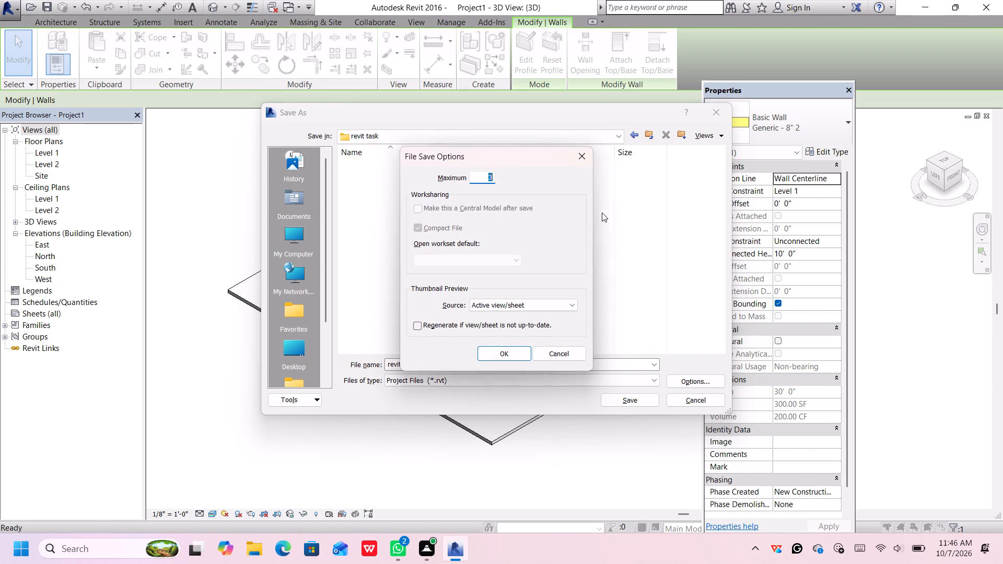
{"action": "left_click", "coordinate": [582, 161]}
Save the project file in the chosen folder.
{"action": "left_click", "coordinate": [622, 400]}
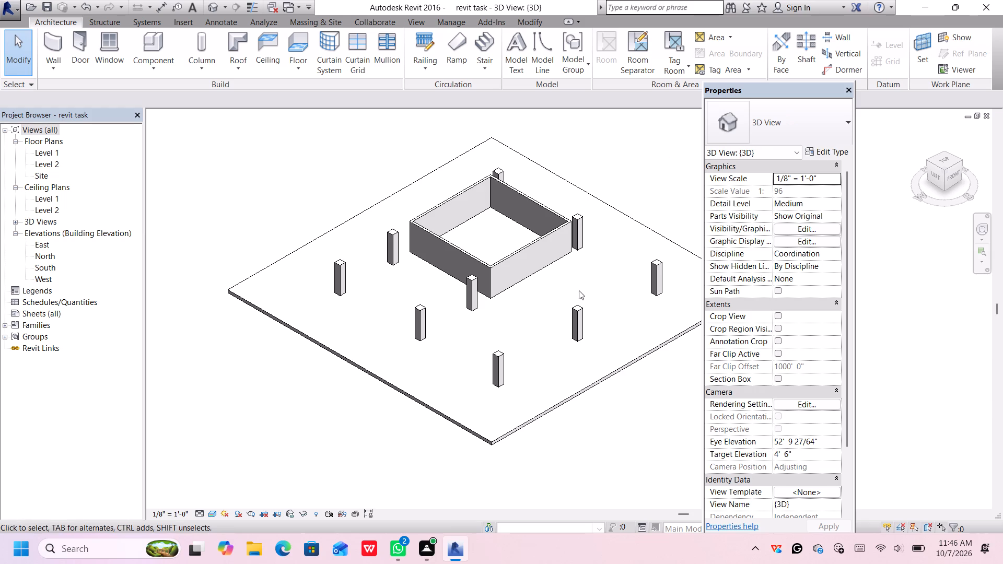
Delete the large 100' square floor slab from the 3D model.
{"action": "left_click", "coordinate": [622, 213]}
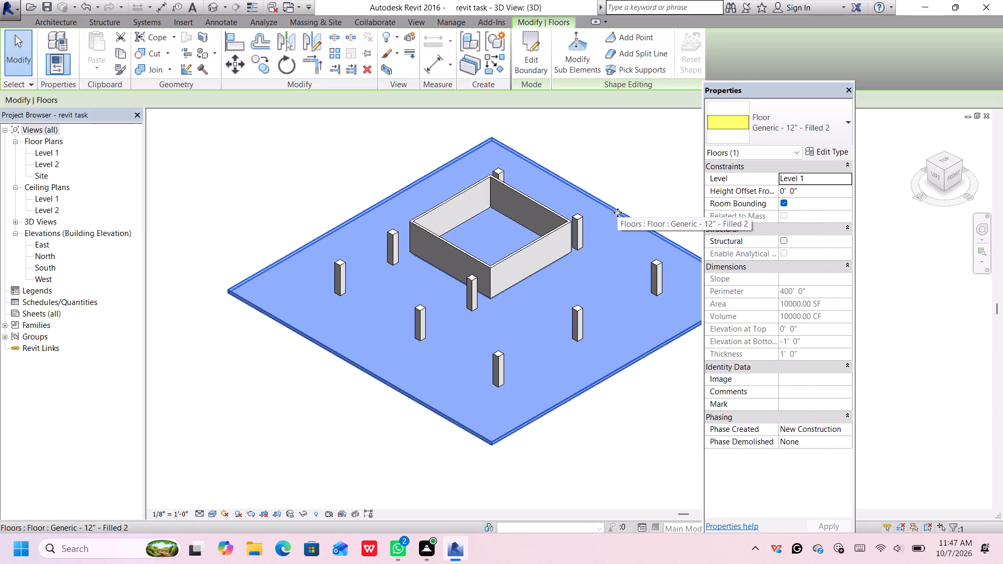
{"action": "key", "text": "Delete"}
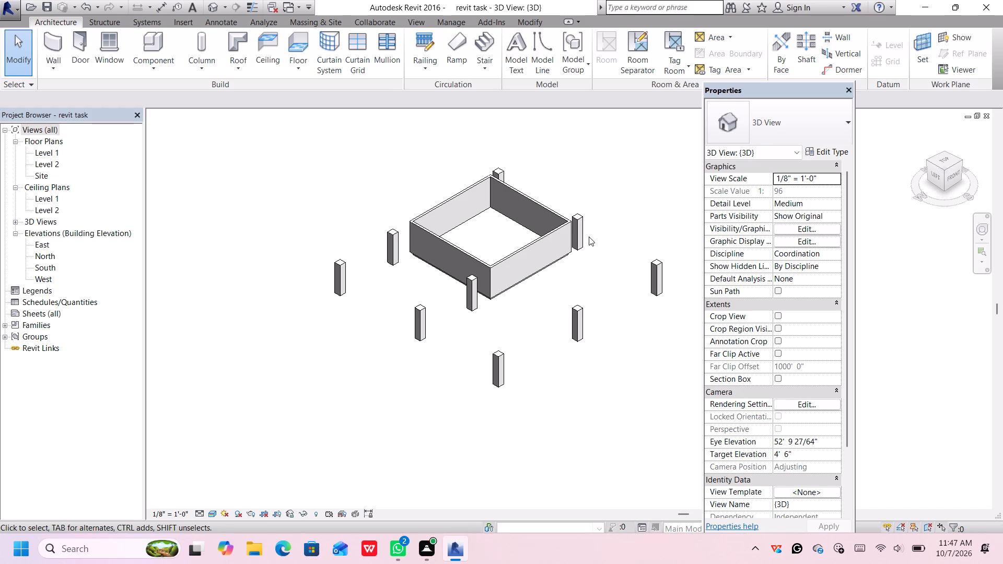
Set the coarse scale fill color of the enclosure's Generic - 8" 3 wall type to White.
{"action": "left_click", "coordinate": [546, 237]}
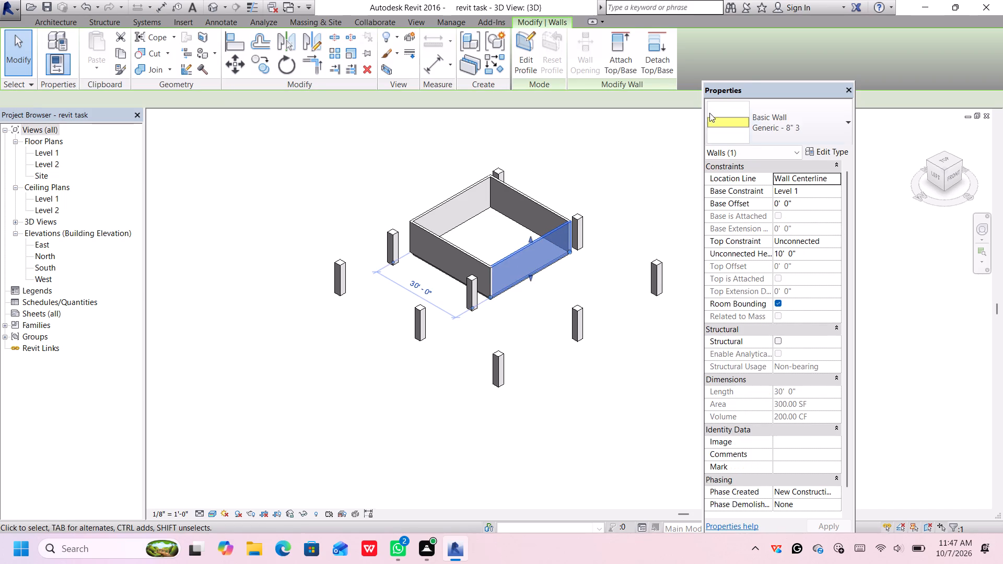
{"action": "left_click", "coordinate": [764, 127]}
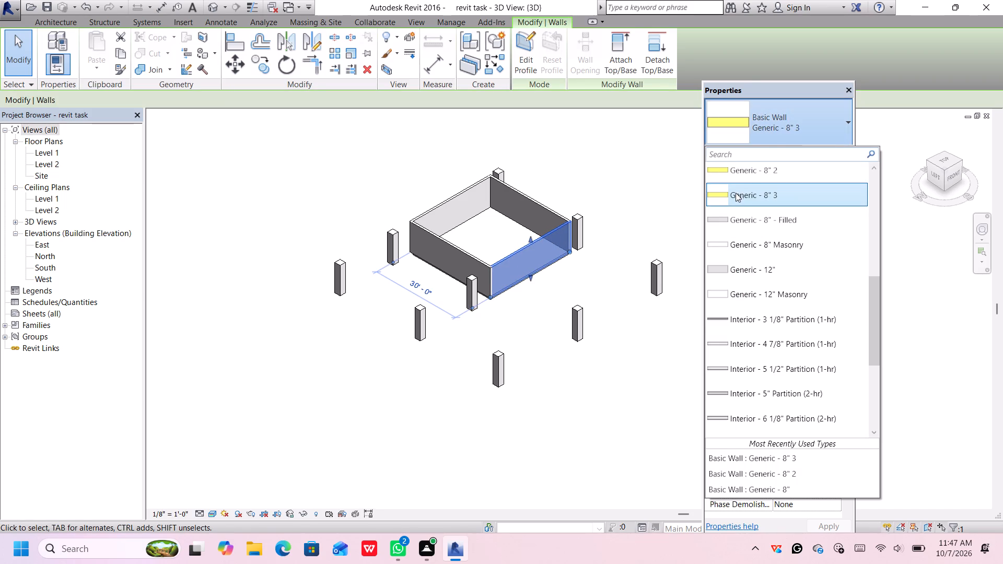
{"action": "left_click", "coordinate": [736, 194]}
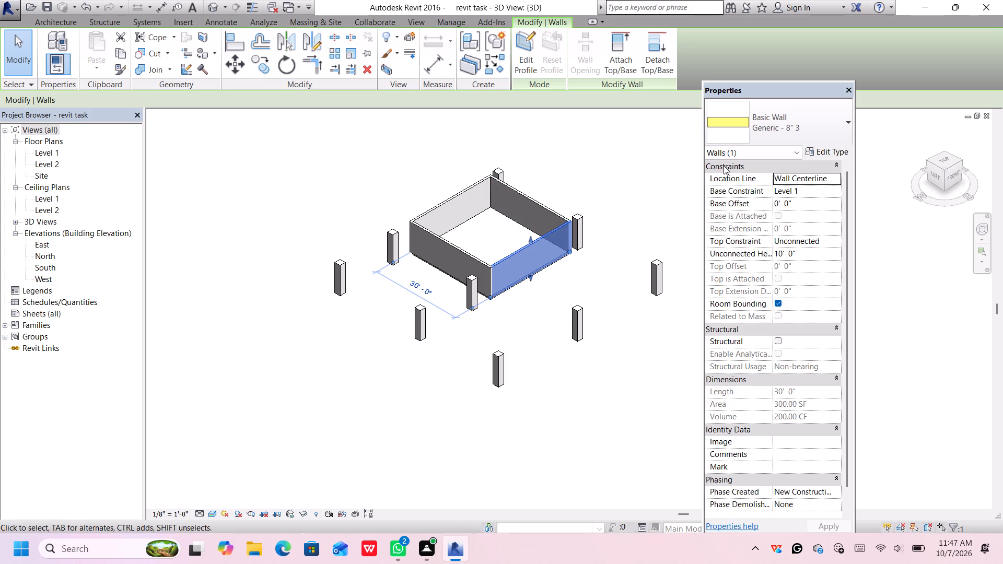
{"action": "left_click", "coordinate": [830, 154]}
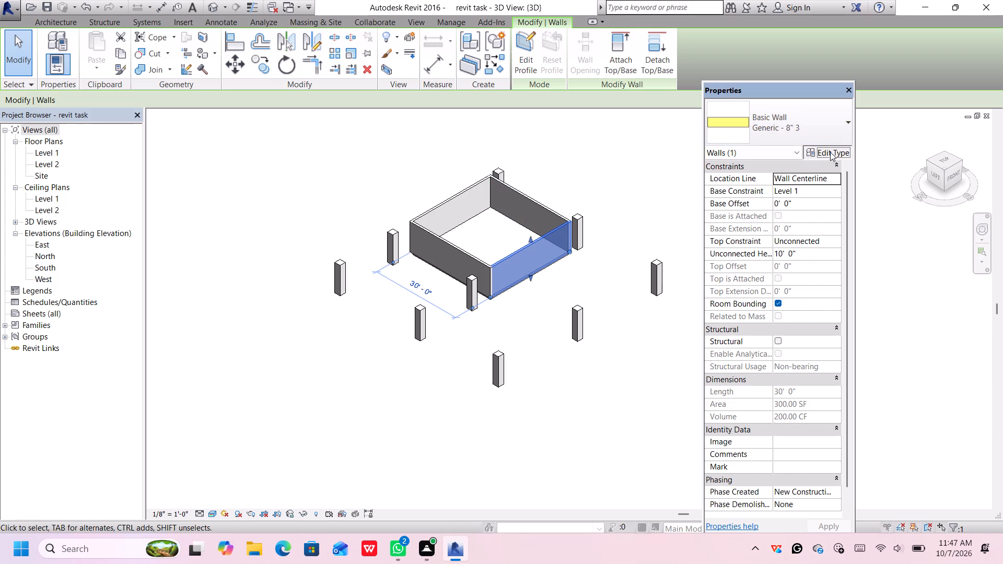
{"action": "left_click", "coordinate": [771, 302]}
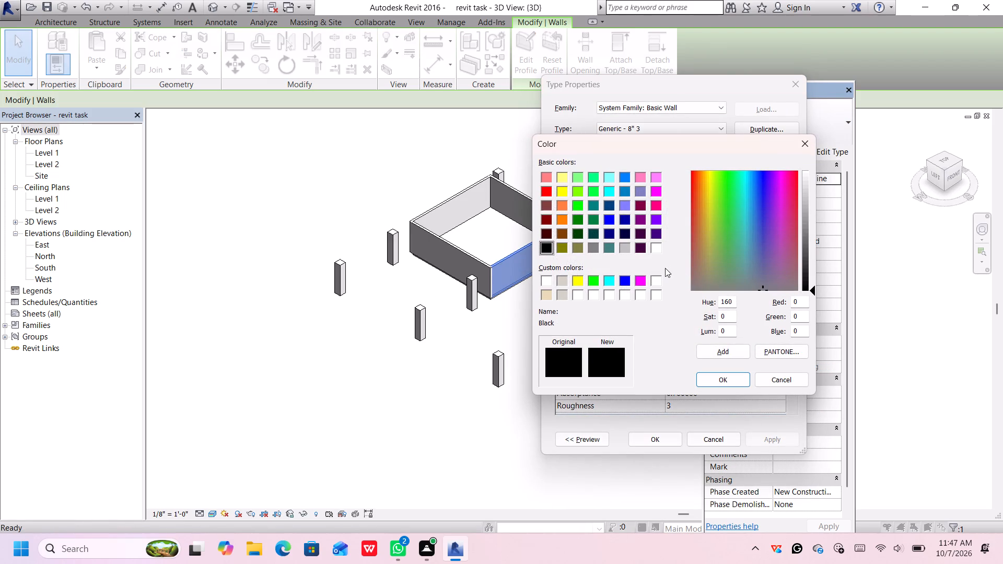
{"action": "left_click", "coordinate": [656, 245]}
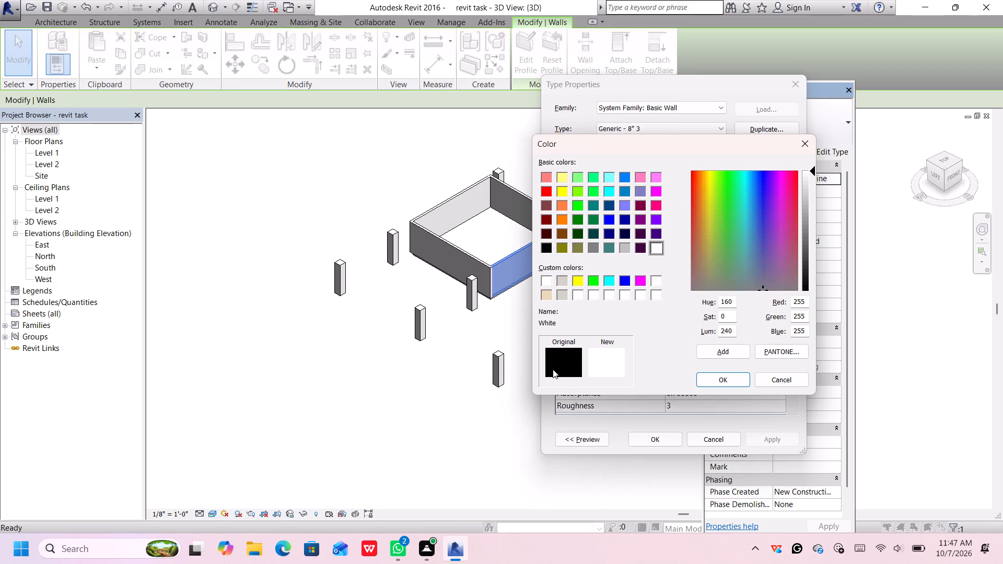
{"action": "left_click", "coordinate": [553, 369]}
{"action": "left_click", "coordinate": [657, 246]}
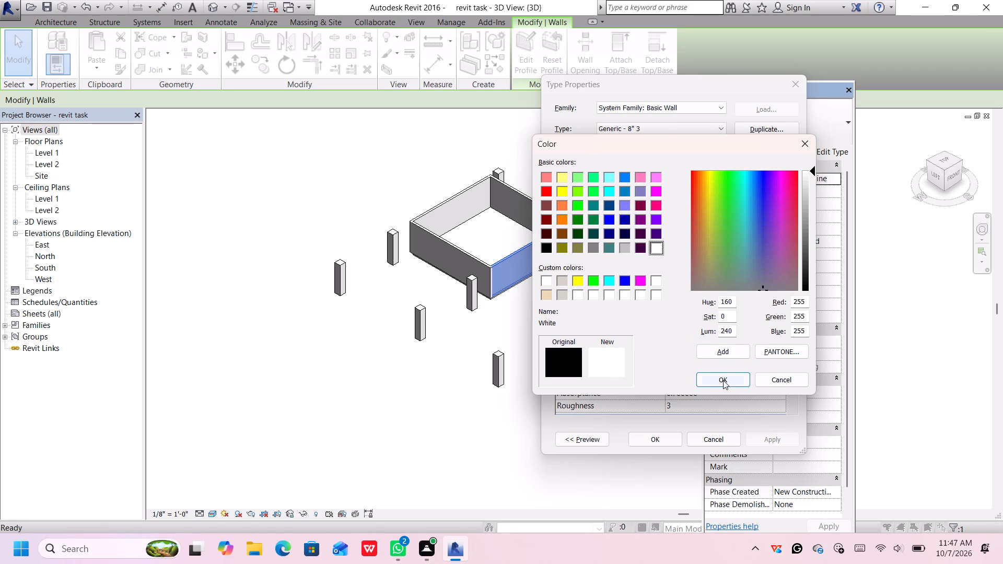
{"action": "left_click", "coordinate": [724, 380]}
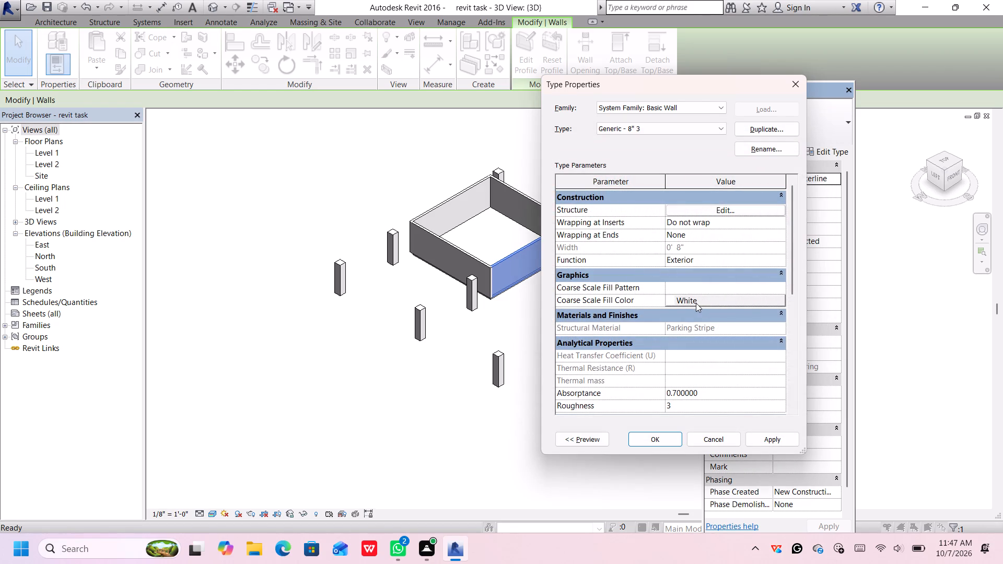
Look through the wall type's parameters, checking the structural material and identity data entries.
{"action": "scroll", "coordinate": [704, 295], "scroll_direction": "down", "scroll_amount": 1}
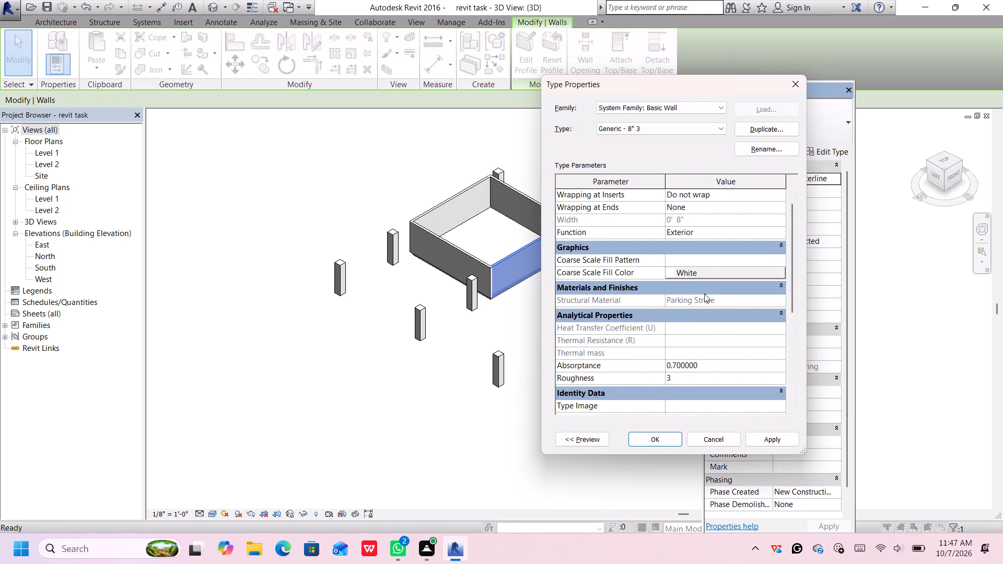
{"action": "left_click", "coordinate": [784, 295]}
{"action": "left_click", "coordinate": [782, 303]}
{"action": "left_click", "coordinate": [783, 300]}
{"action": "left_click", "coordinate": [748, 302]}
{"action": "left_click", "coordinate": [648, 306]}
{"action": "scroll", "coordinate": [696, 307], "scroll_direction": "down", "scroll_amount": 2}
{"action": "scroll", "coordinate": [696, 307], "scroll_direction": "up", "scroll_amount": 1}
{"action": "scroll", "coordinate": [697, 305], "scroll_direction": "down", "scroll_amount": 6}
{"action": "scroll", "coordinate": [698, 304], "scroll_direction": "up", "scroll_amount": 1}
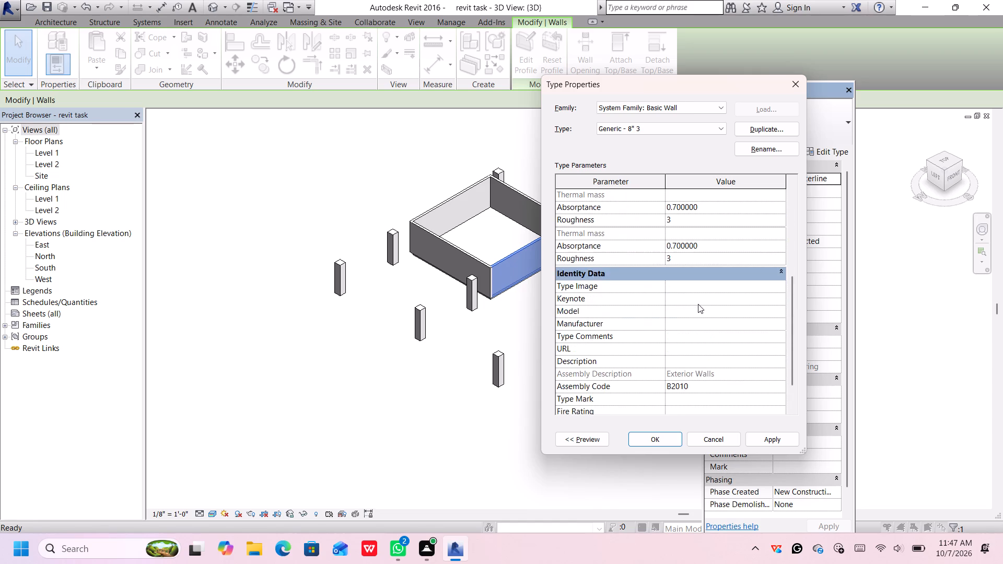
{"action": "scroll", "coordinate": [698, 304], "scroll_direction": "up", "scroll_amount": 1}
{"action": "scroll", "coordinate": [761, 208], "scroll_direction": "up", "scroll_amount": 3}
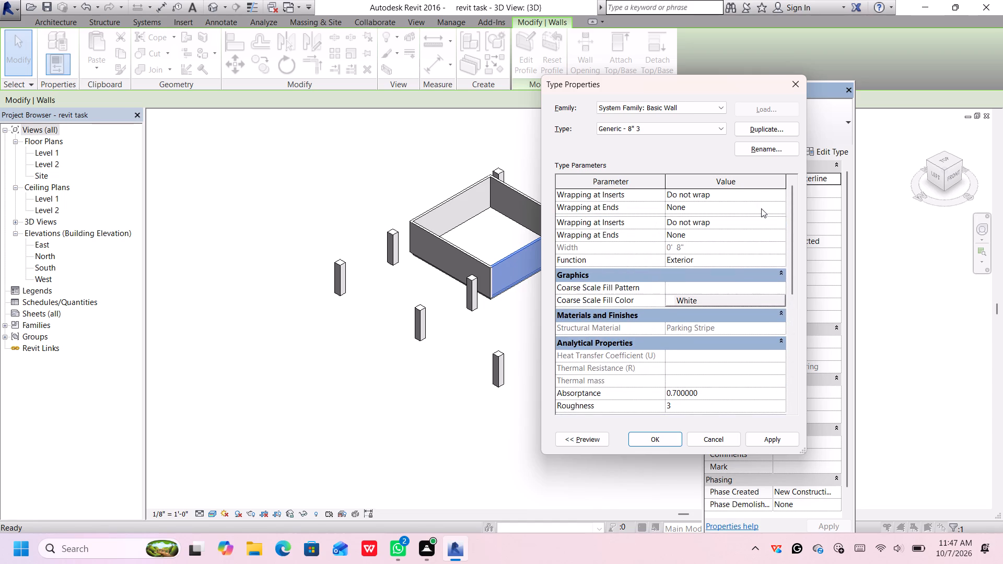
{"action": "scroll", "coordinate": [761, 208], "scroll_direction": "up", "scroll_amount": 2}
In the wall type's structure layer, set the Parking Stripe material's wall paint appearance color to orange RGB 255 185 115.
{"action": "left_click", "coordinate": [760, 211]}
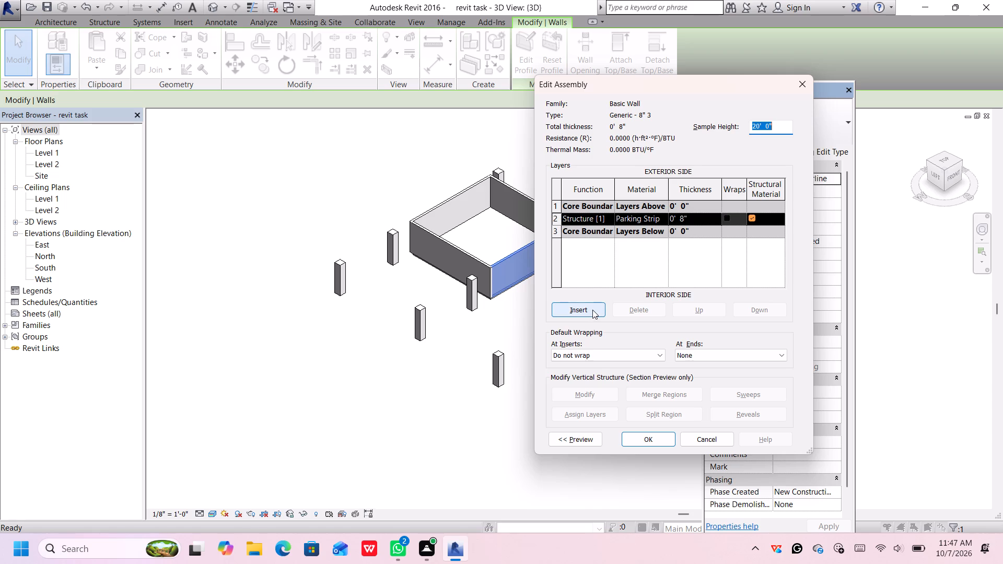
{"action": "left_click", "coordinate": [633, 217]}
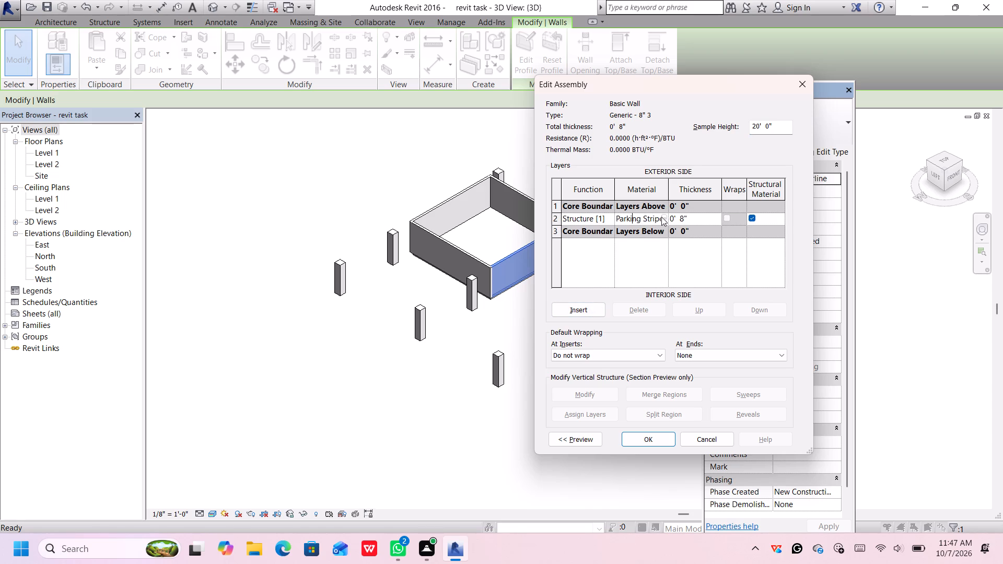
{"action": "left_click", "coordinate": [662, 217]}
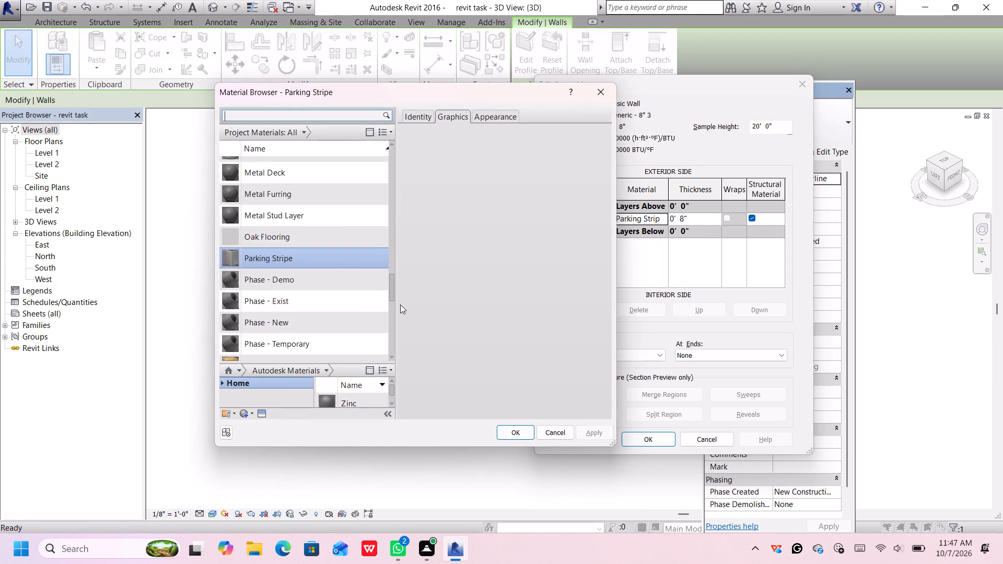
{"action": "left_click", "coordinate": [498, 117]}
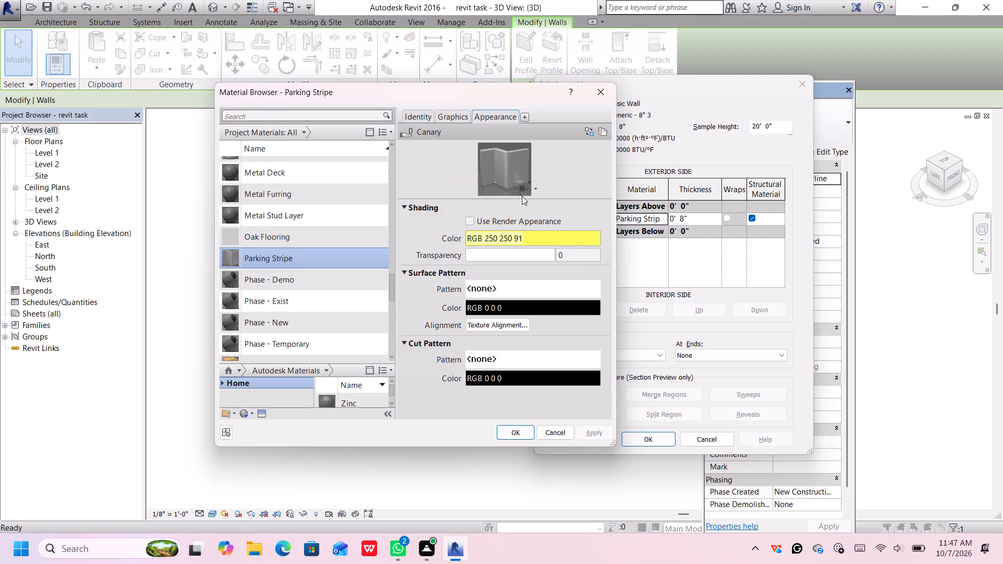
{"action": "left_click", "coordinate": [608, 238]}
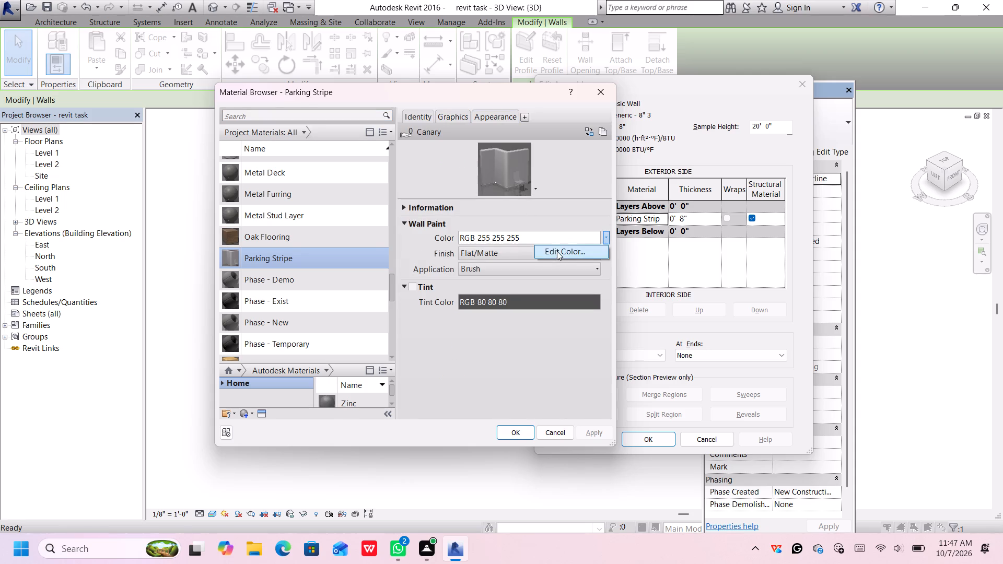
{"action": "left_click", "coordinate": [558, 254]}
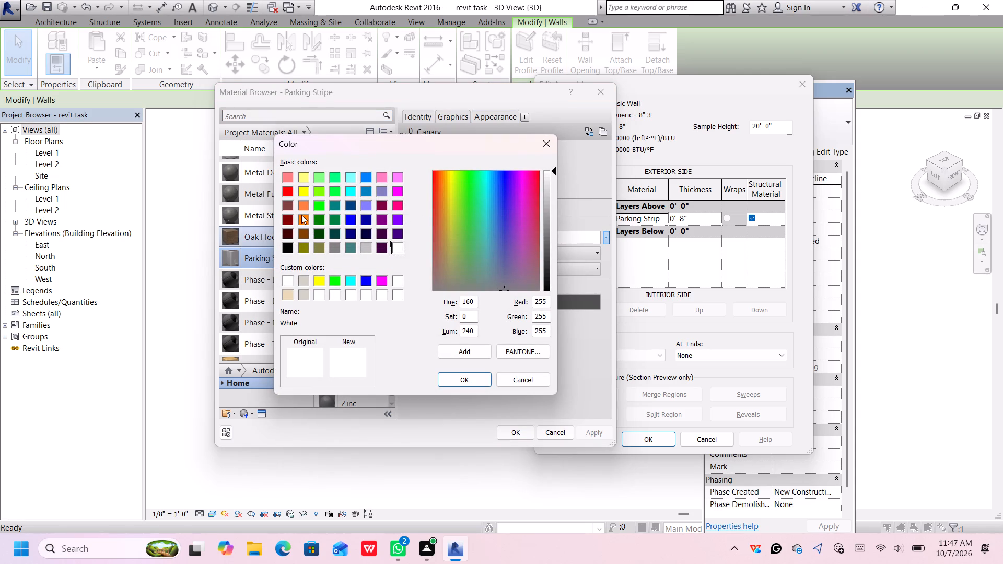
{"action": "left_click", "coordinate": [301, 215]}
{"action": "left_click", "coordinate": [547, 209]}
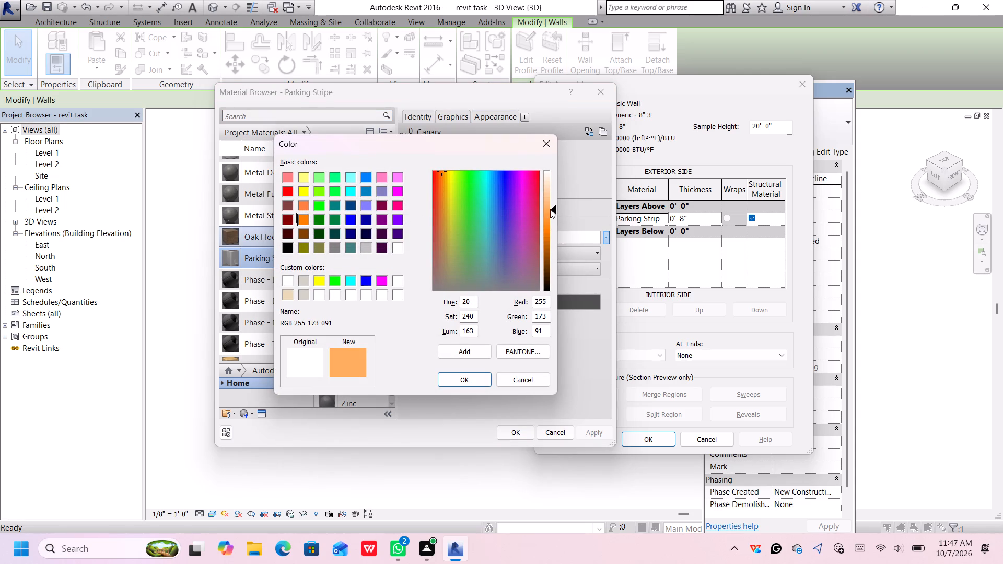
{"action": "left_click", "coordinate": [549, 202]}
{"action": "left_click", "coordinate": [550, 210]}
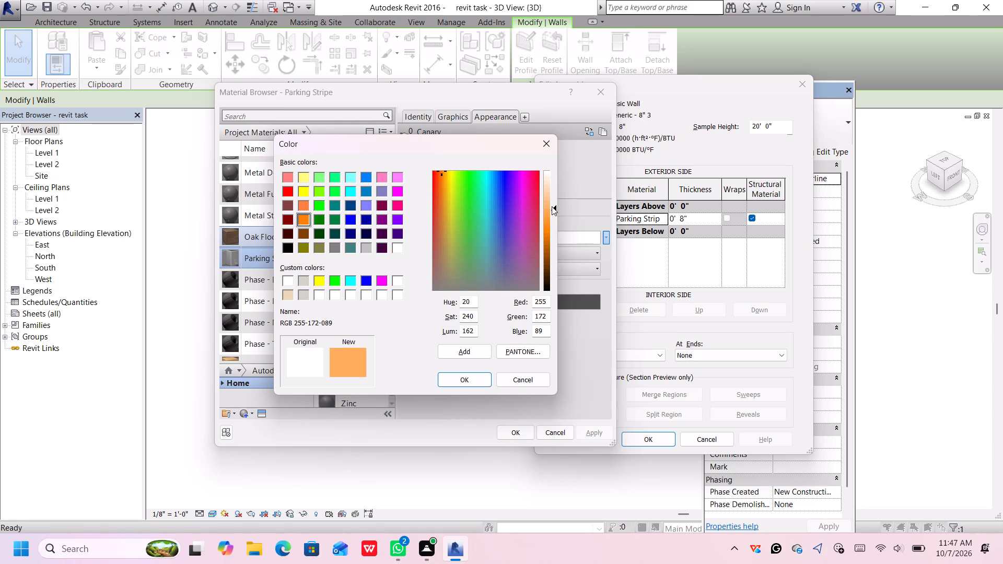
{"action": "left_click", "coordinate": [552, 201]}
{"action": "left_click", "coordinate": [550, 208]}
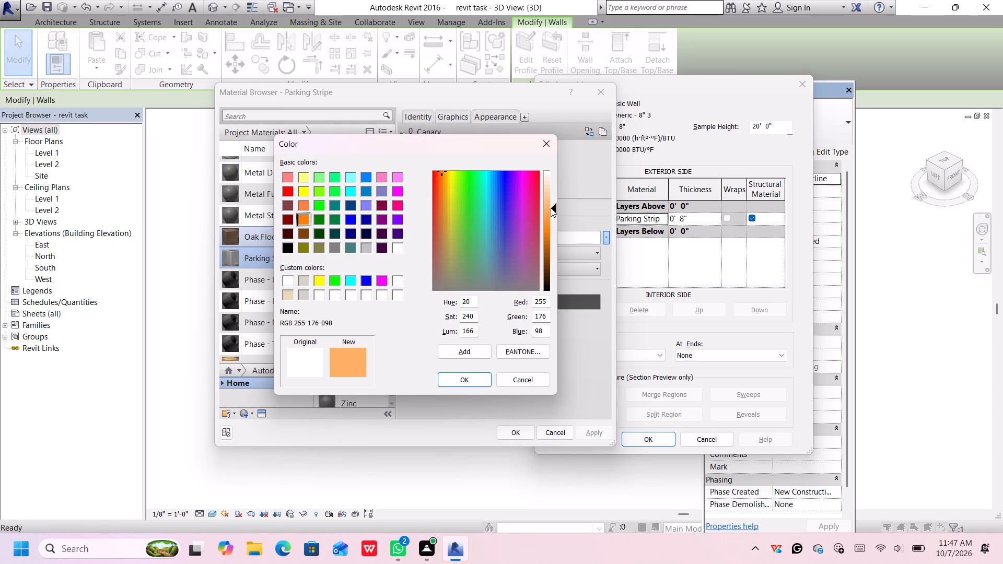
{"action": "left_click", "coordinate": [551, 204]}
{"action": "left_click", "coordinate": [465, 375]}
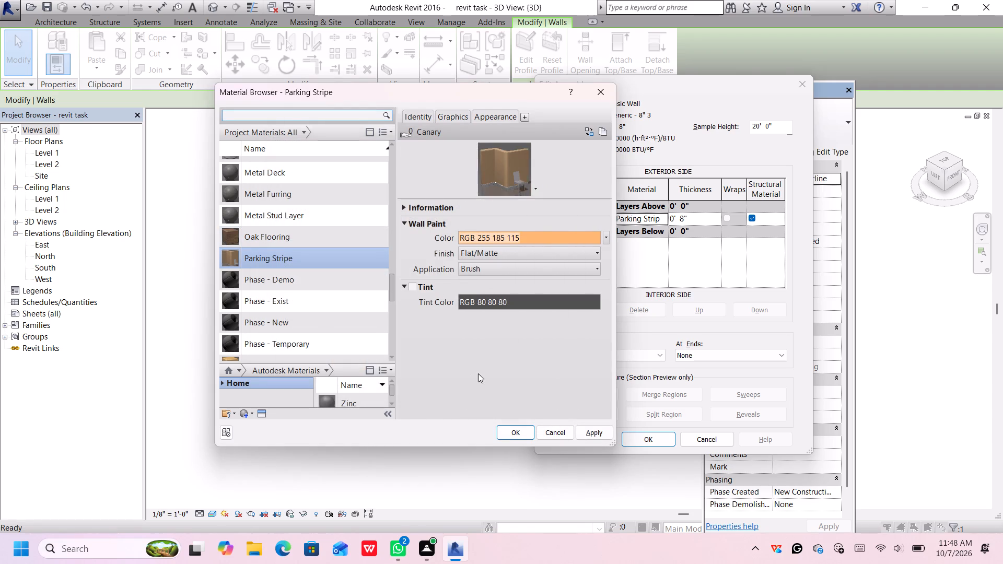
{"action": "left_click", "coordinate": [600, 435]}
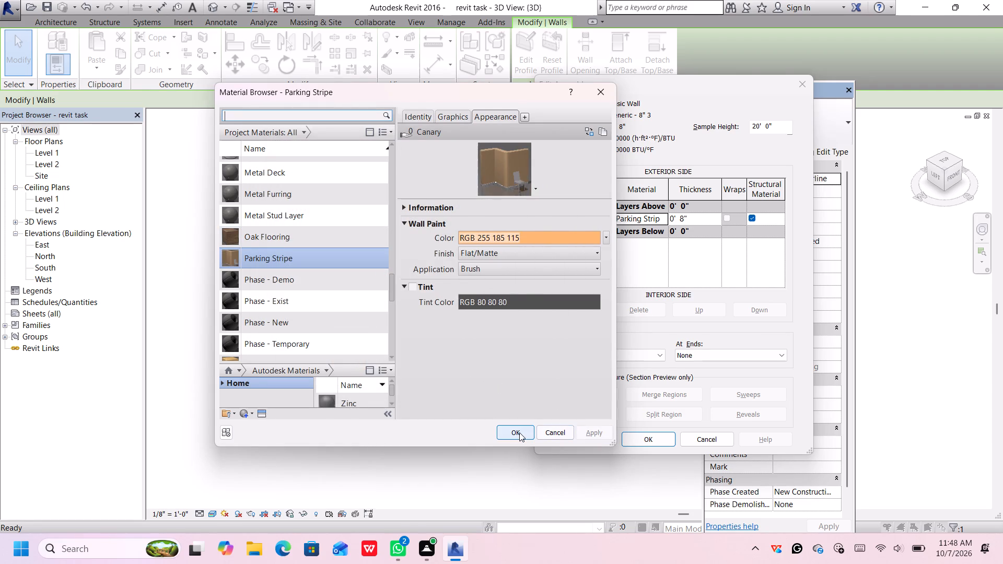
{"action": "left_click", "coordinate": [518, 432]}
Preview the wall assembly's section and close the assembly editor.
{"action": "middle_click_drag", "start_coordinate": [511, 332], "coordinate": [470, 355]}
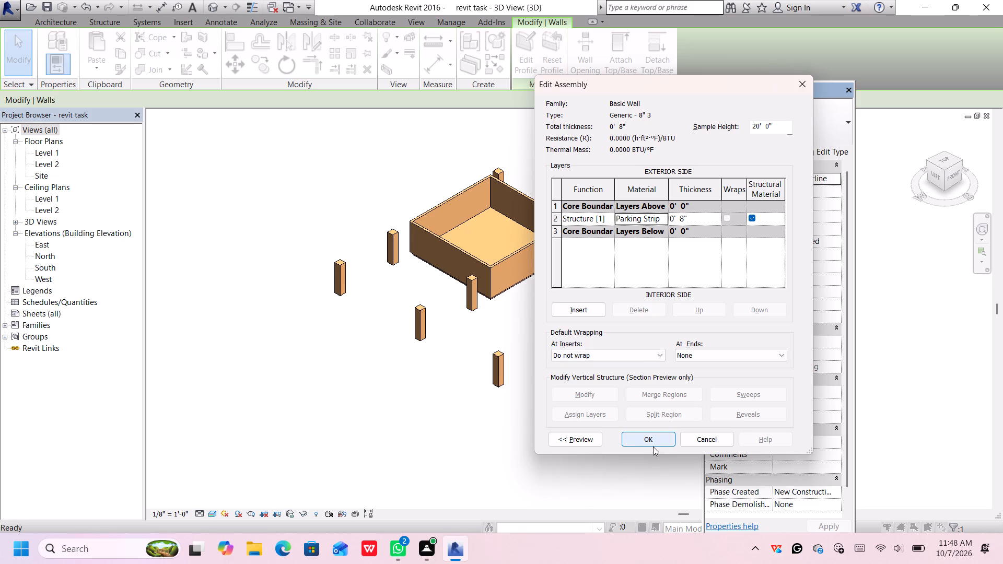
{"action": "left_click", "coordinate": [653, 448]}
{"action": "left_click", "coordinate": [590, 440]}
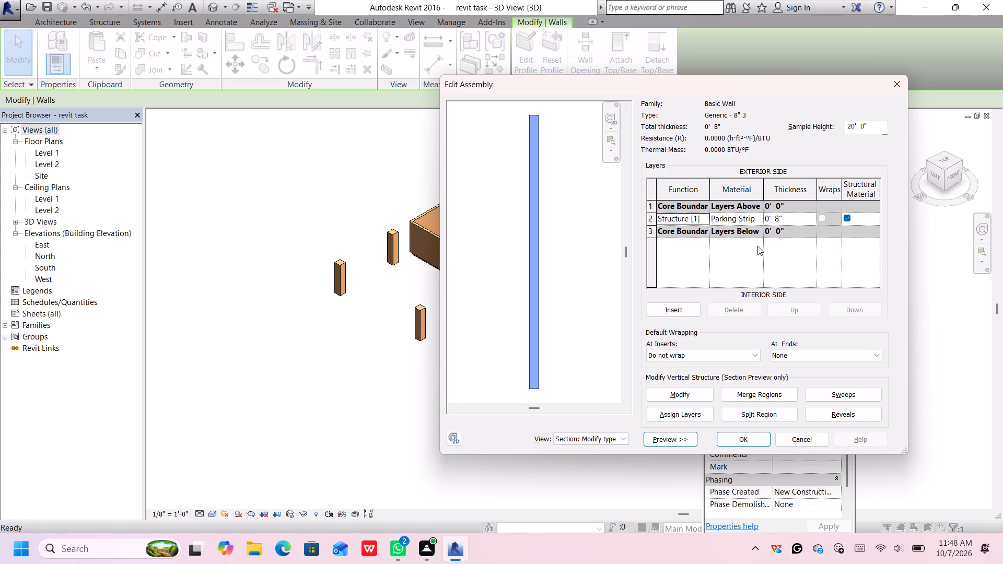
{"action": "left_click", "coordinate": [898, 81]}
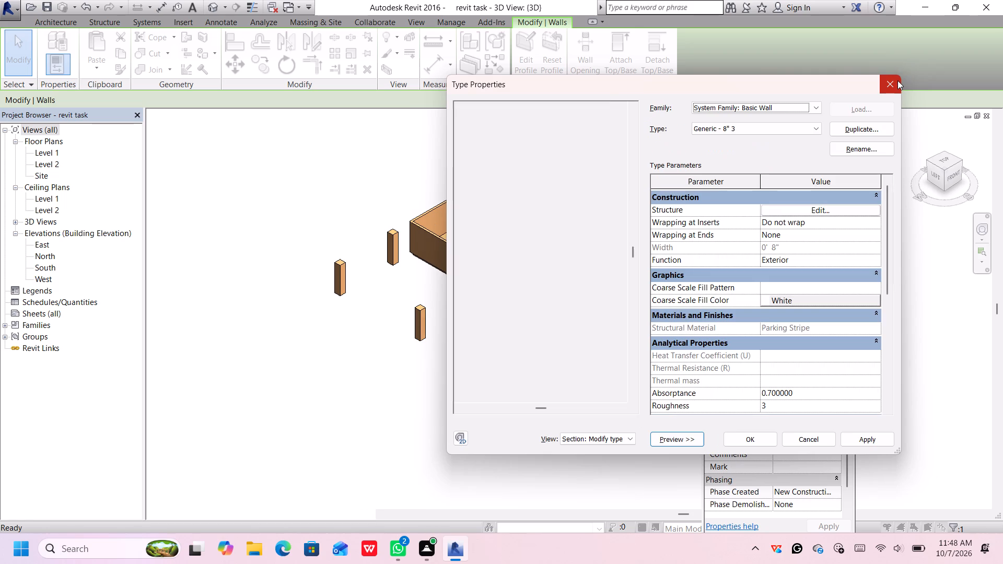
Duplicate the wall type as Generic - 8" 4.
{"action": "left_click", "coordinate": [854, 130]}
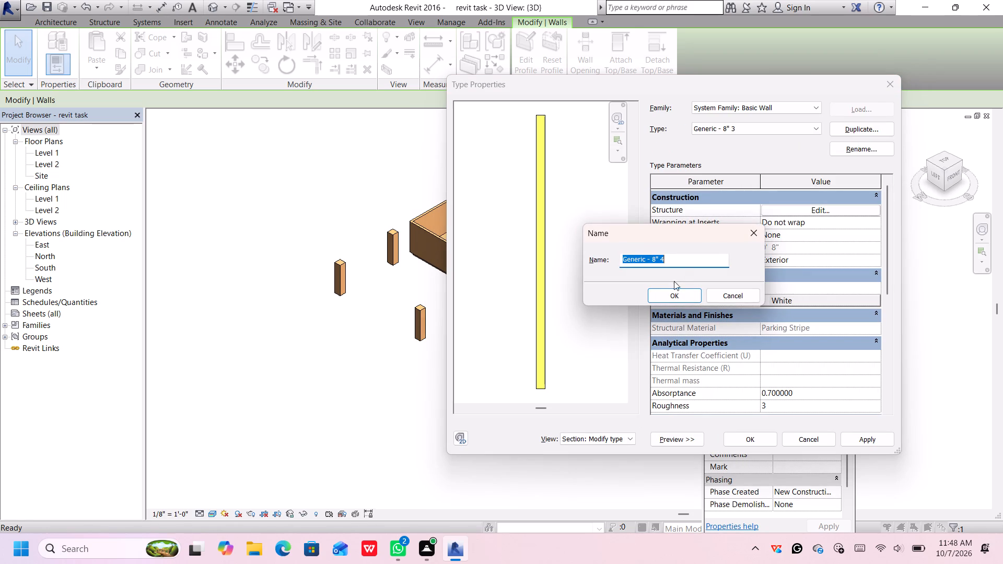
{"action": "left_click", "coordinate": [677, 295]}
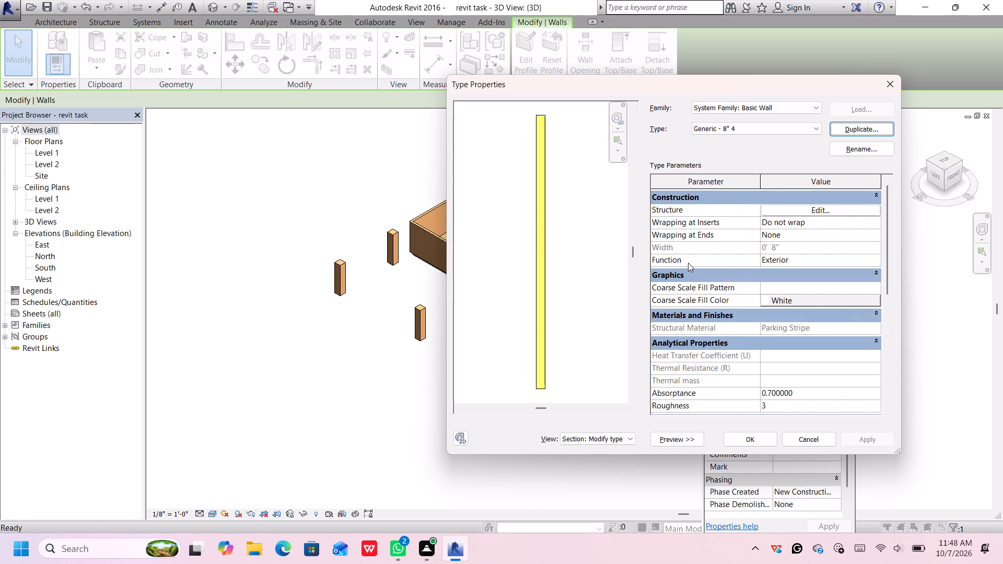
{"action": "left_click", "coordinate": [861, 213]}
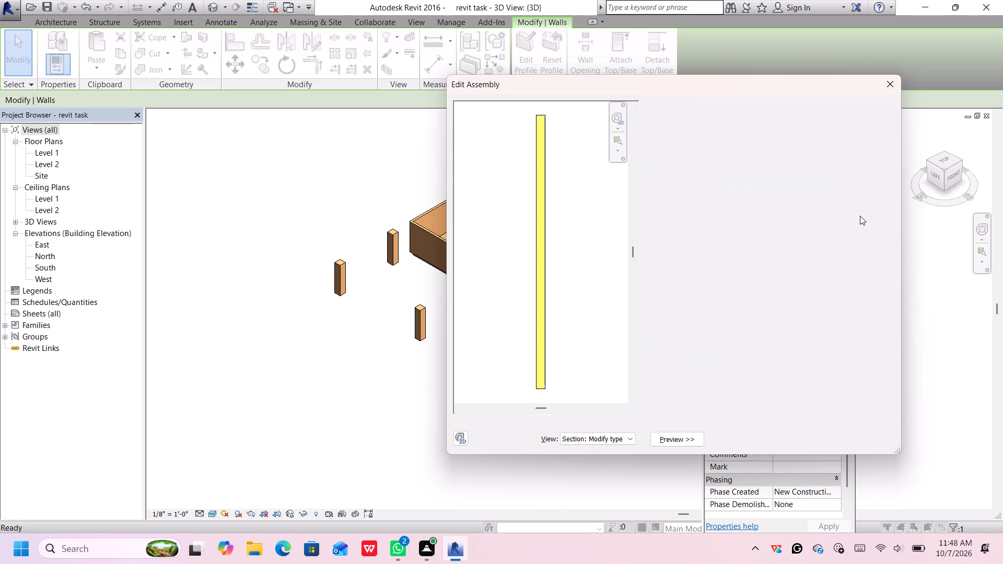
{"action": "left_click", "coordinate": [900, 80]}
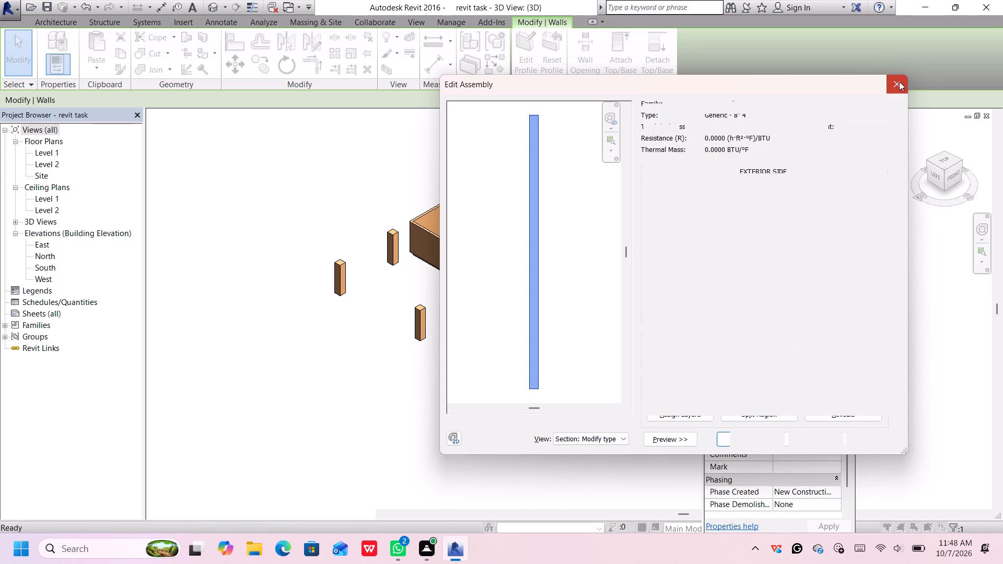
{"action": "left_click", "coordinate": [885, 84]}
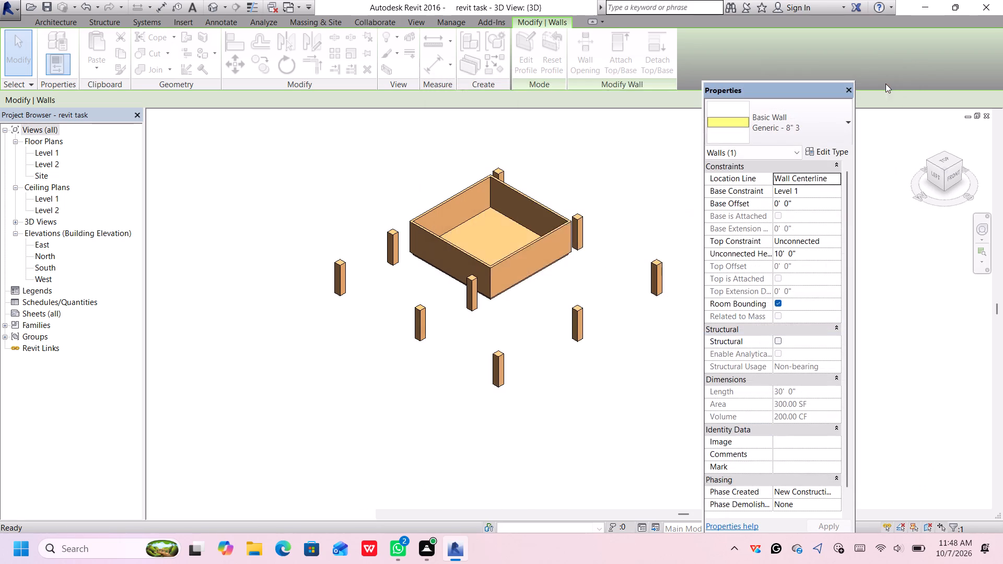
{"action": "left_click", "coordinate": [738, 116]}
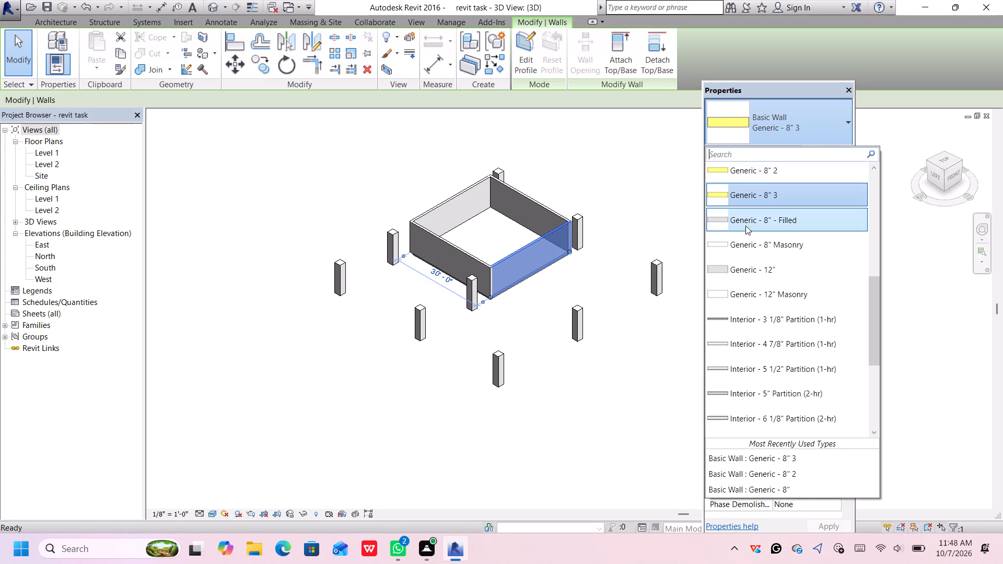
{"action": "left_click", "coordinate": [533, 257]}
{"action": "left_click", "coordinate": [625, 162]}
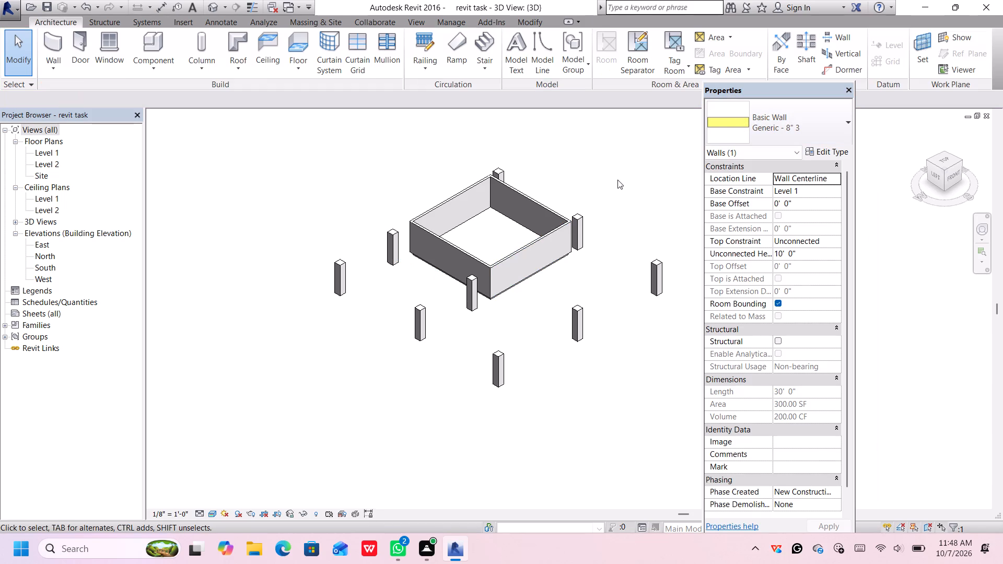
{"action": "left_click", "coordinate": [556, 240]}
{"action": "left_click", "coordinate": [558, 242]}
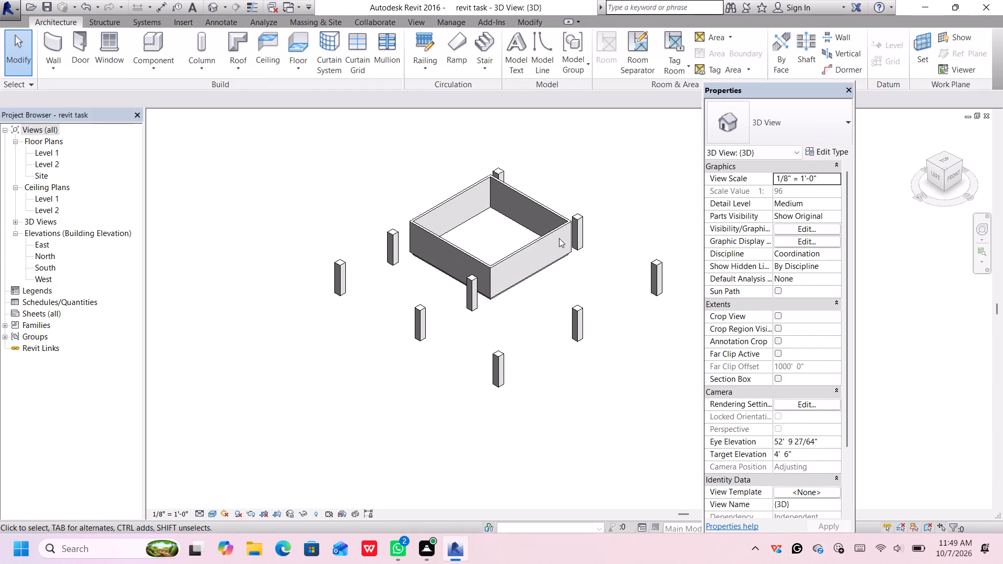
Select the enclosure's front wall and duplicate its Generic - 8" 3 type as Generic - 8" 4.
{"action": "left_click", "coordinate": [558, 229]}
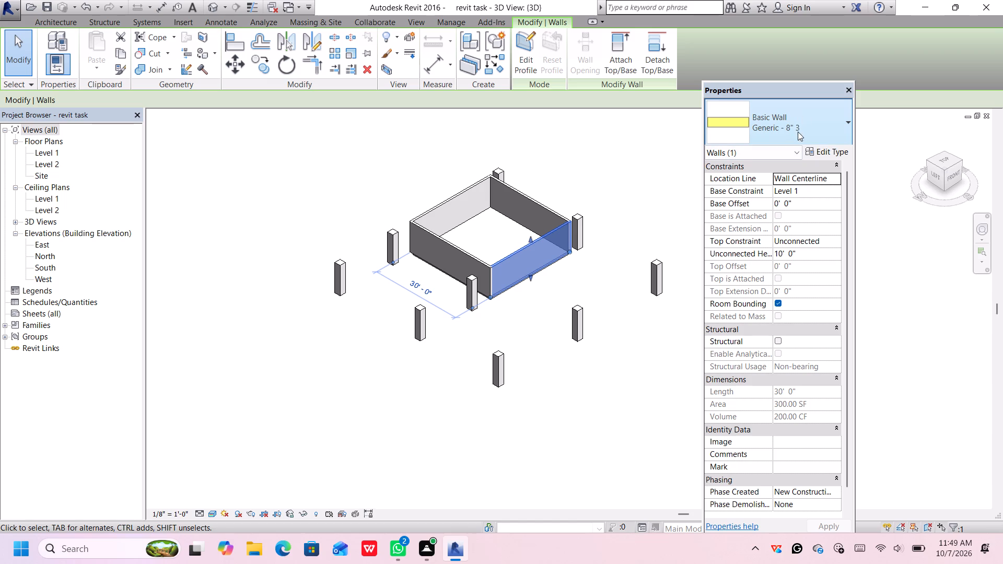
{"action": "left_click", "coordinate": [818, 145]}
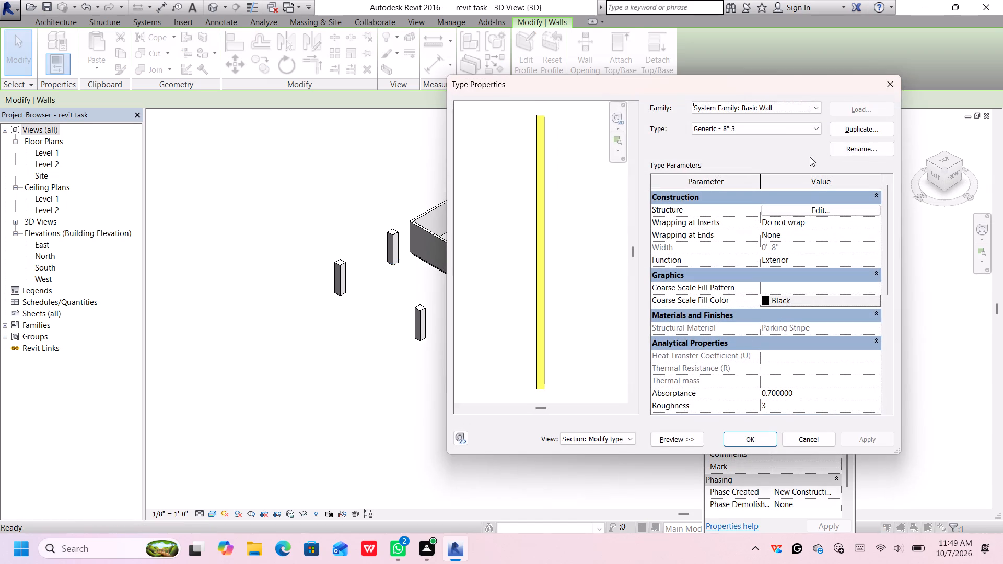
{"action": "left_click", "coordinate": [852, 131]}
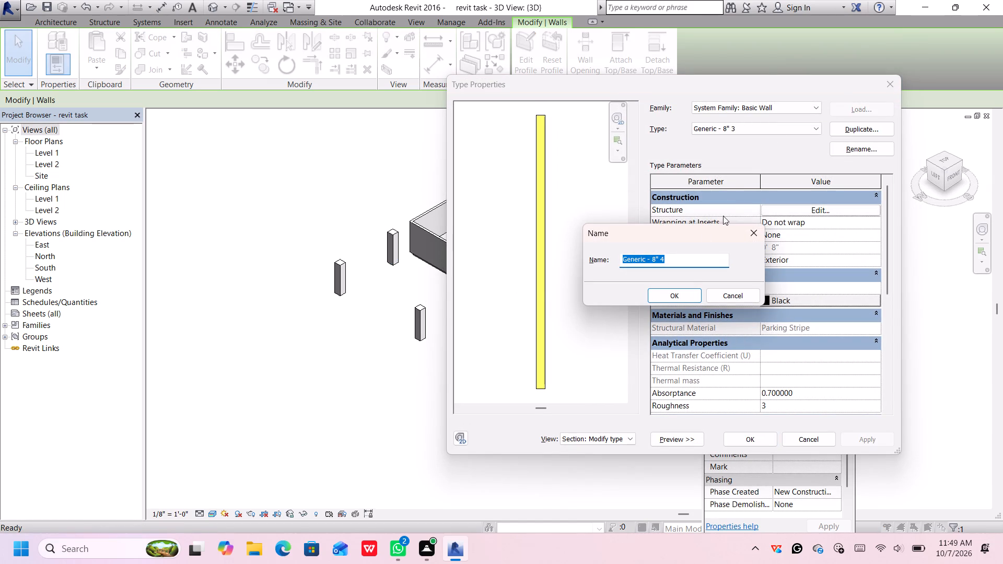
{"action": "left_click", "coordinate": [681, 299]}
In the new wall type's structure layer, set the Parking Stripe material's wall paint color to light orange RGB 255 180 104.
{"action": "left_click", "coordinate": [800, 211]}
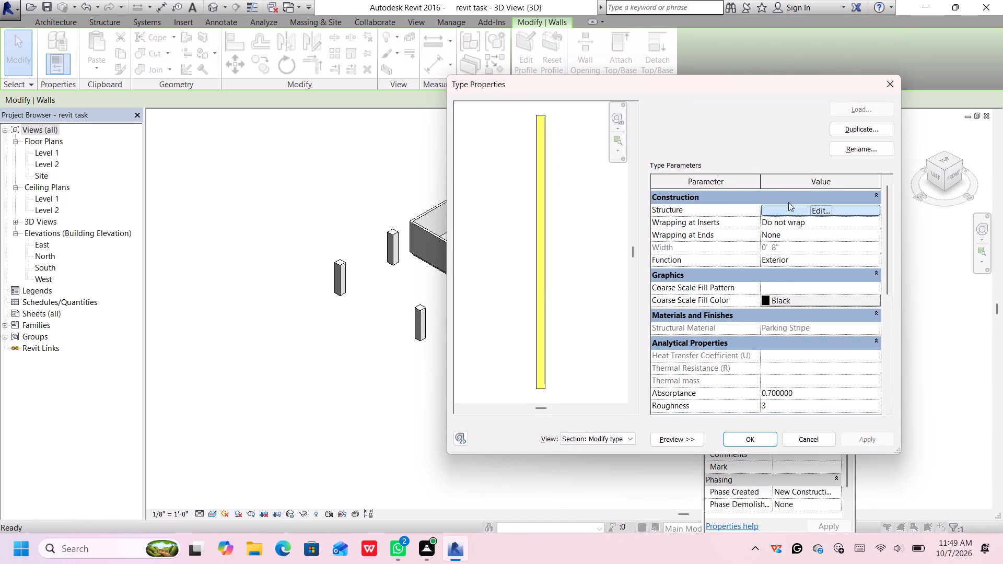
{"action": "left_click", "coordinate": [757, 219]}
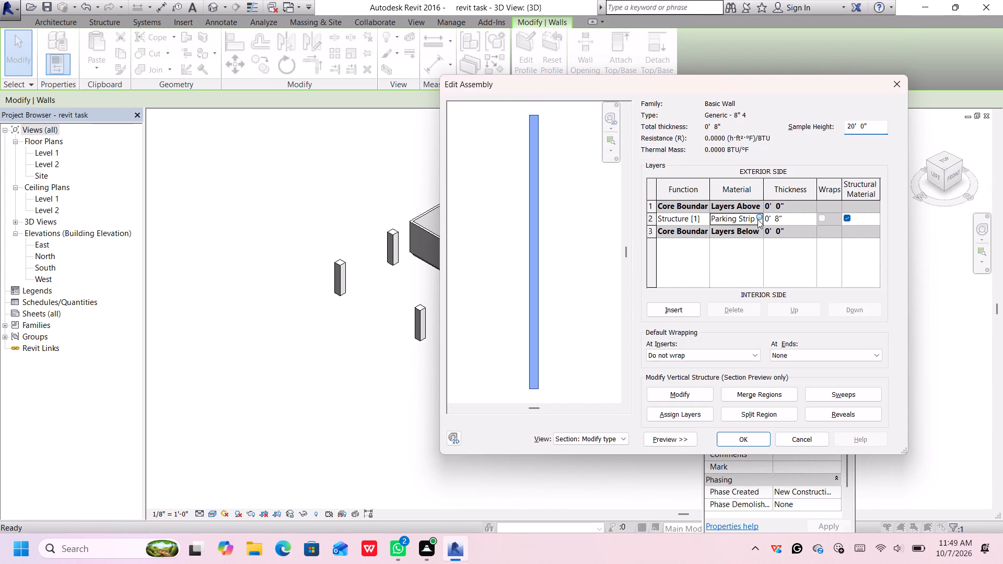
{"action": "left_click", "coordinate": [757, 218]}
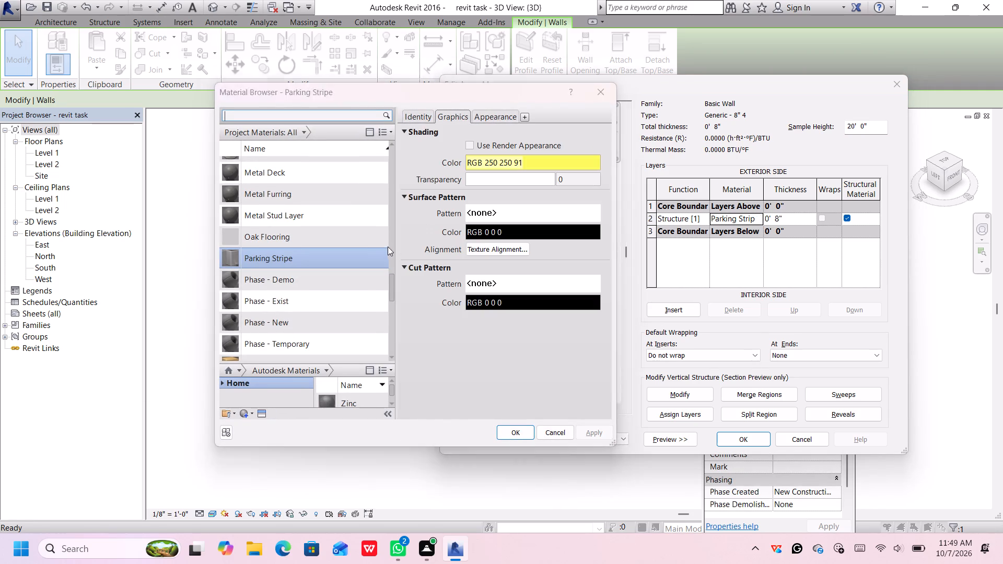
{"action": "left_click", "coordinate": [504, 114]}
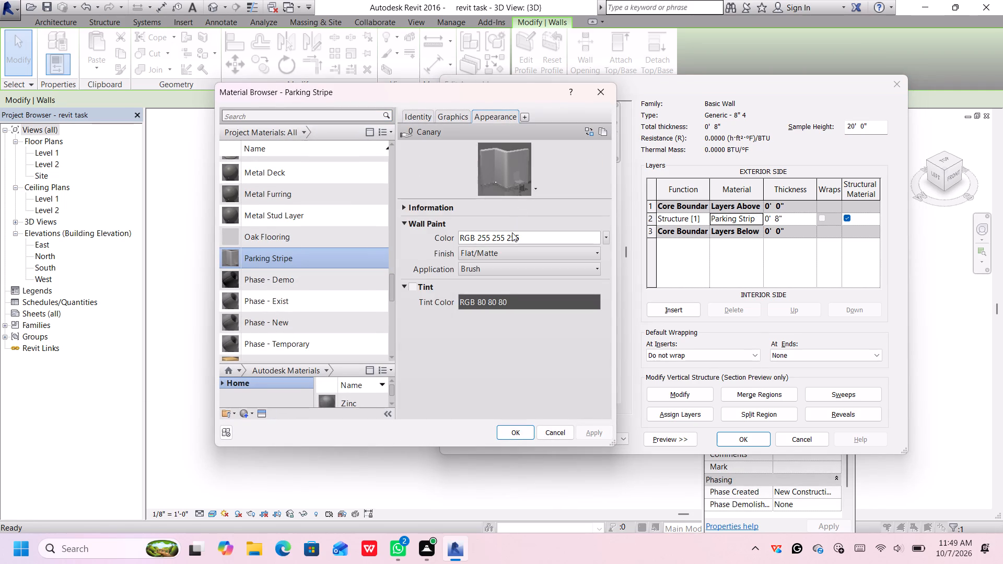
{"action": "left_click", "coordinate": [602, 236]}
{"action": "left_click", "coordinate": [605, 236]}
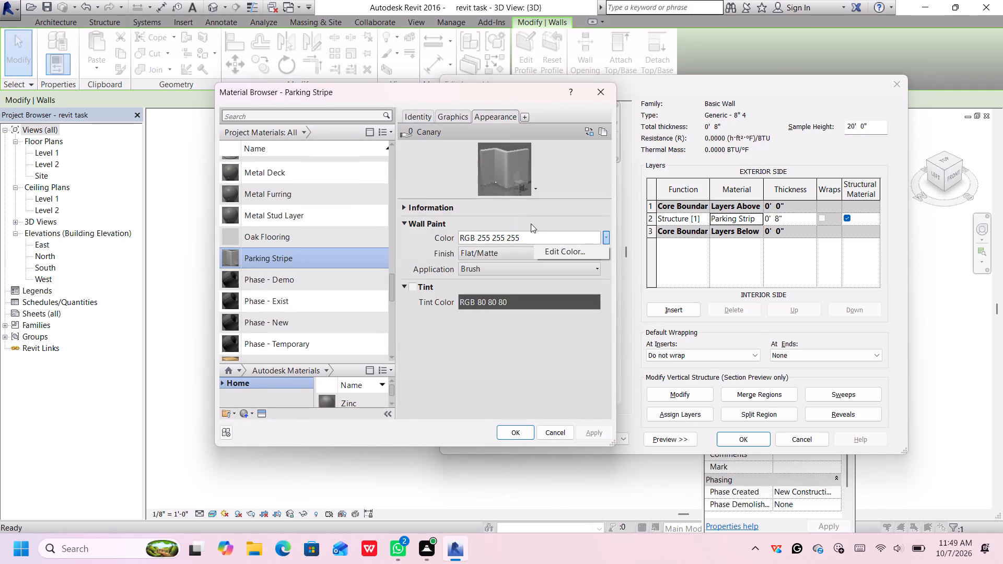
{"action": "left_click", "coordinate": [540, 249]}
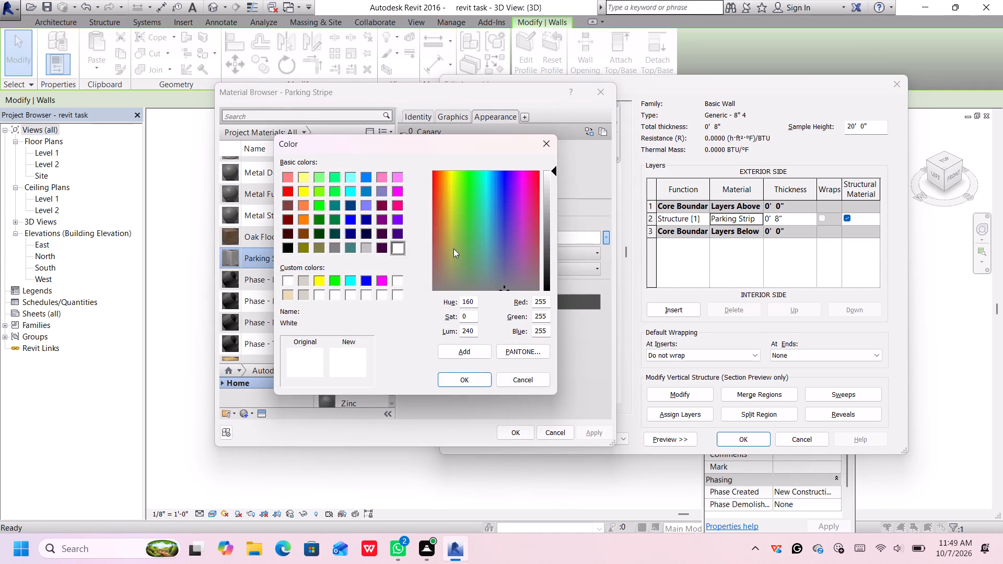
{"action": "left_click", "coordinate": [304, 210]}
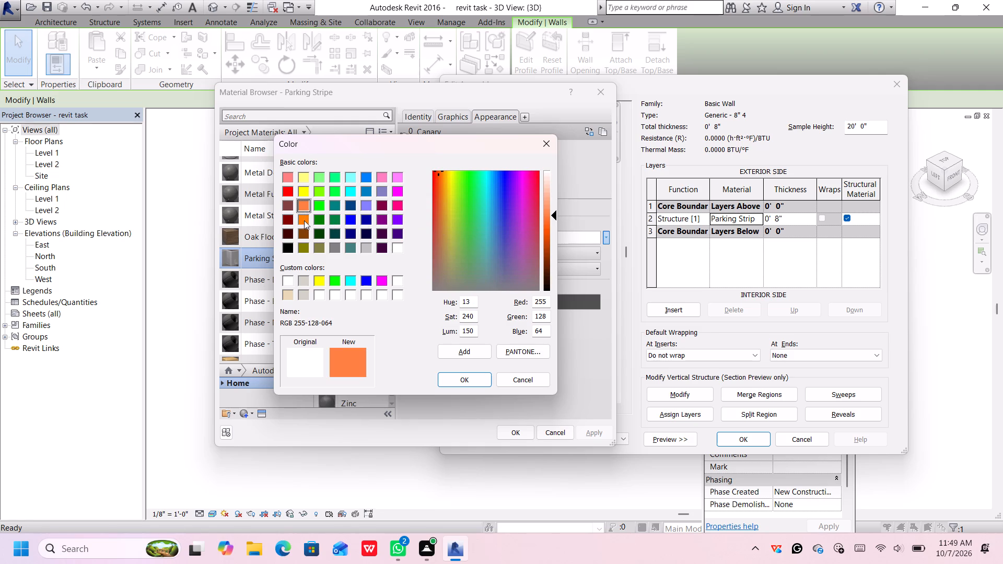
{"action": "left_click", "coordinate": [304, 221]}
{"action": "left_click", "coordinate": [546, 208]}
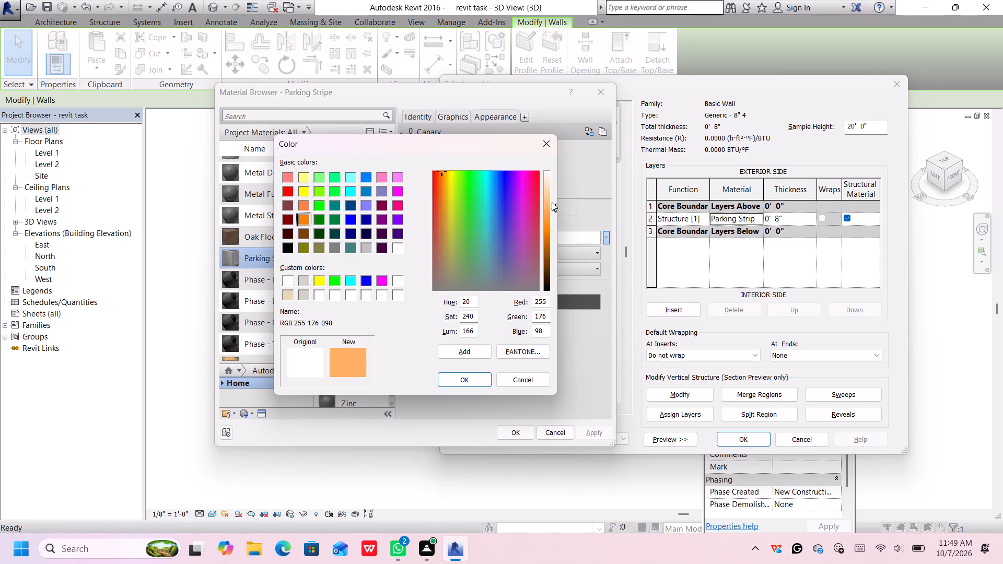
{"action": "left_click", "coordinate": [552, 202]}
{"action": "left_click", "coordinate": [551, 207]}
{"action": "left_click", "coordinate": [472, 379]}
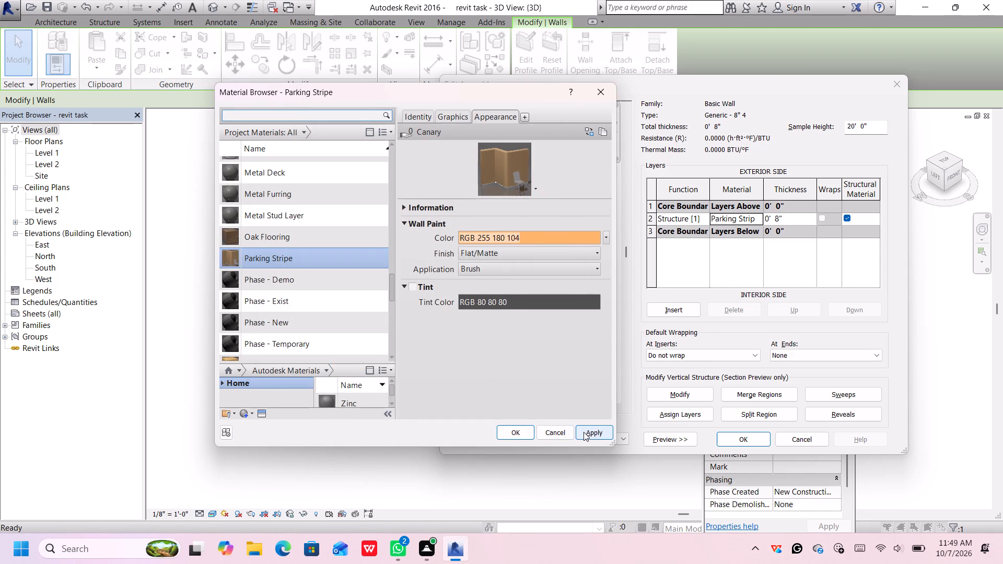
{"action": "left_click", "coordinate": [509, 436]}
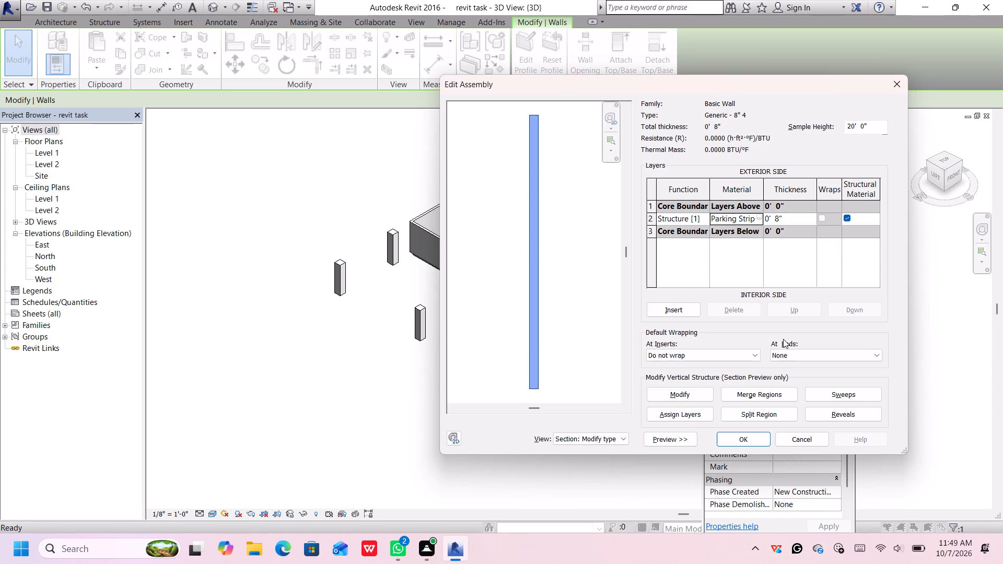
{"action": "left_click", "coordinate": [749, 441]}
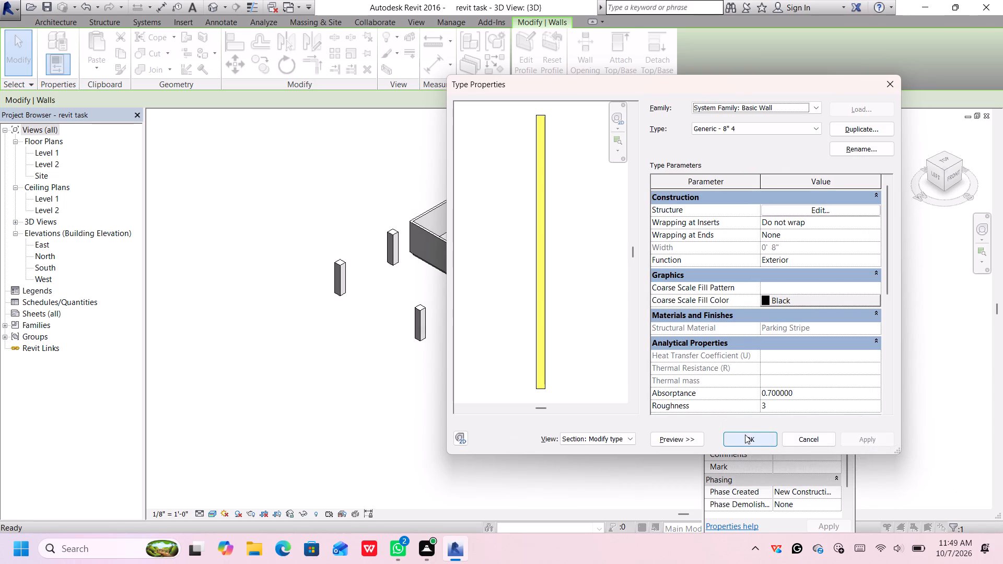
{"action": "left_click", "coordinate": [749, 432]}
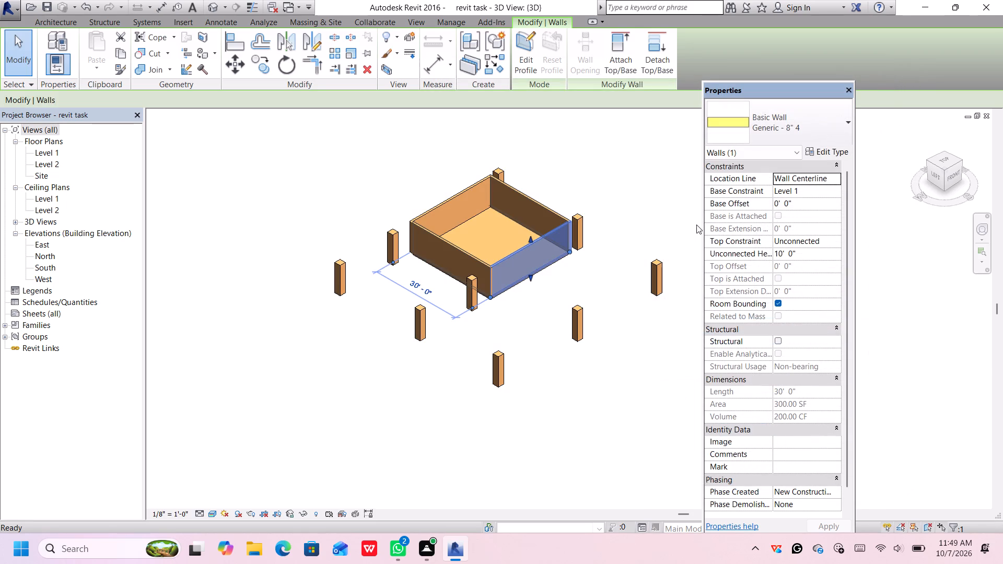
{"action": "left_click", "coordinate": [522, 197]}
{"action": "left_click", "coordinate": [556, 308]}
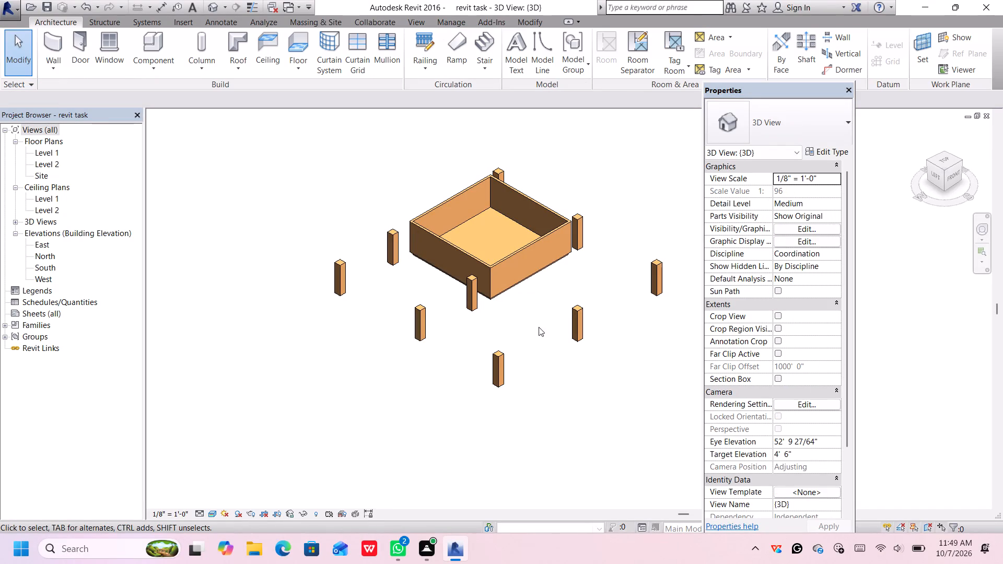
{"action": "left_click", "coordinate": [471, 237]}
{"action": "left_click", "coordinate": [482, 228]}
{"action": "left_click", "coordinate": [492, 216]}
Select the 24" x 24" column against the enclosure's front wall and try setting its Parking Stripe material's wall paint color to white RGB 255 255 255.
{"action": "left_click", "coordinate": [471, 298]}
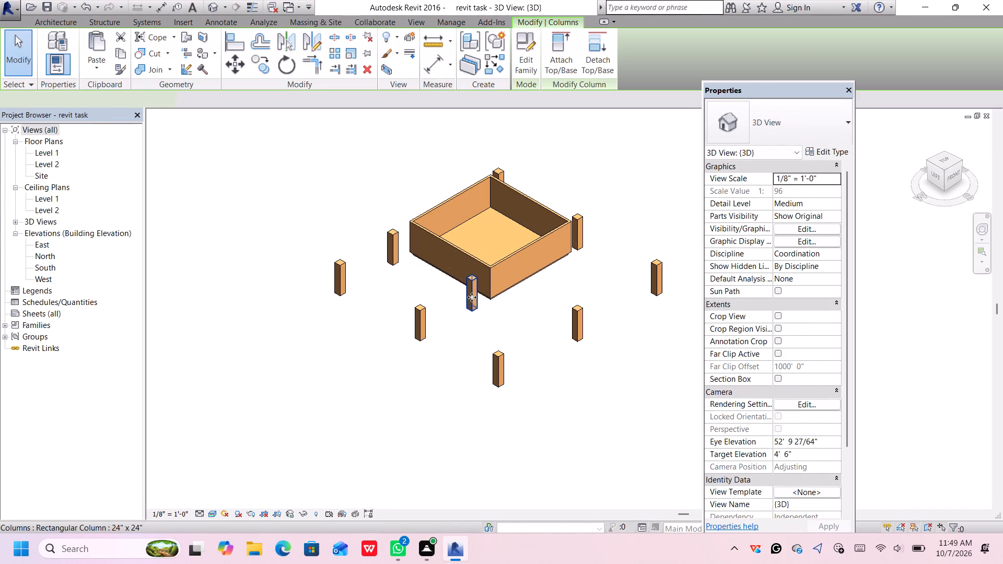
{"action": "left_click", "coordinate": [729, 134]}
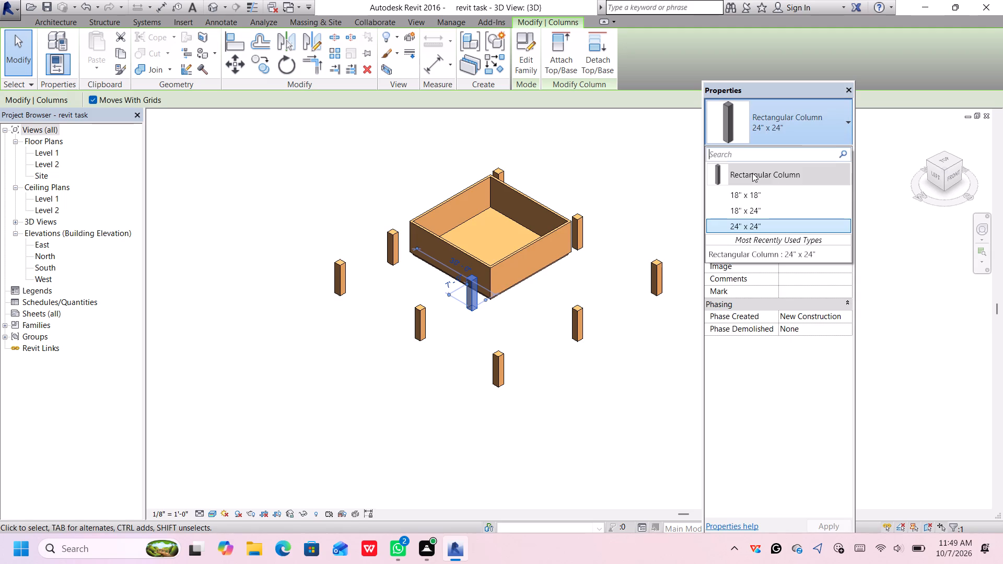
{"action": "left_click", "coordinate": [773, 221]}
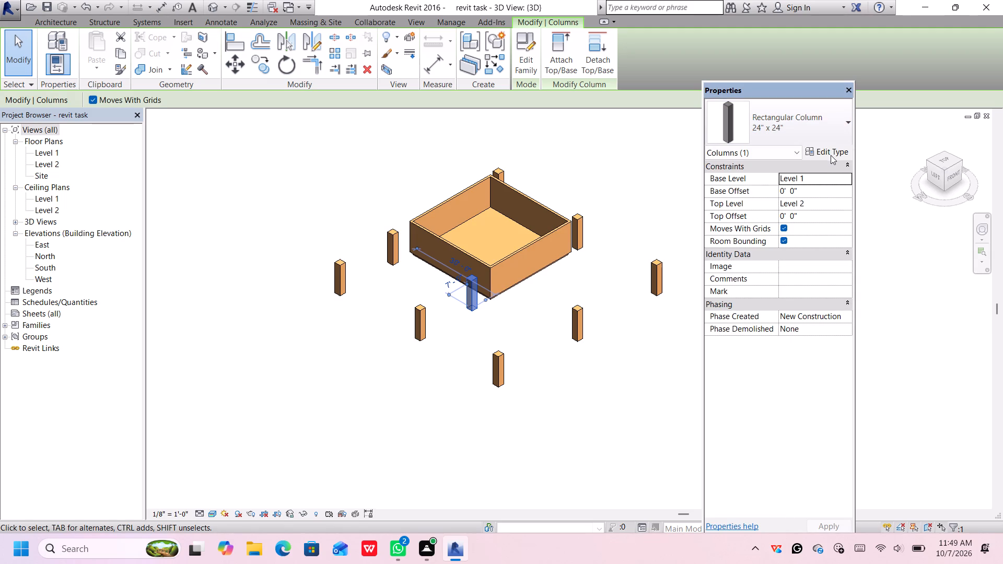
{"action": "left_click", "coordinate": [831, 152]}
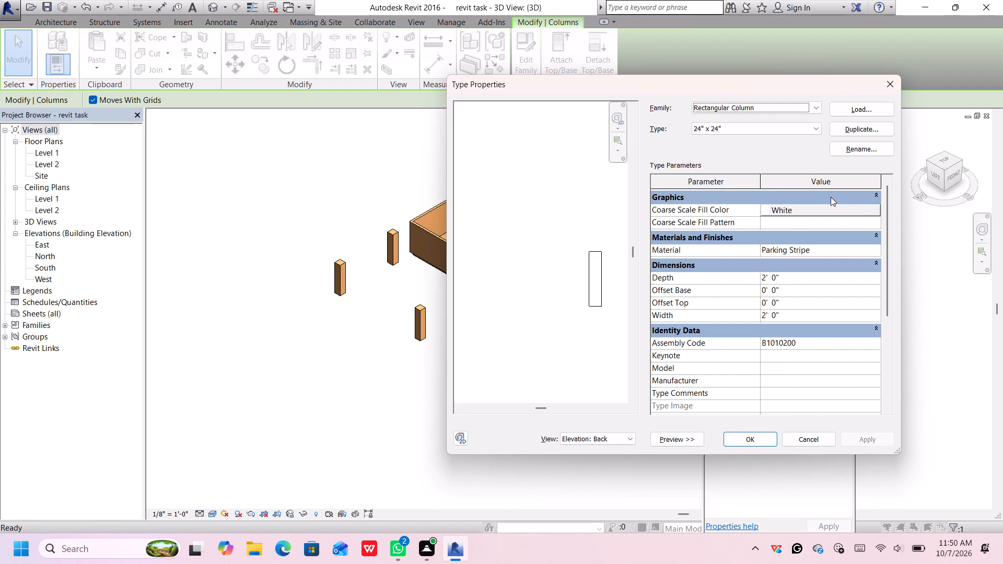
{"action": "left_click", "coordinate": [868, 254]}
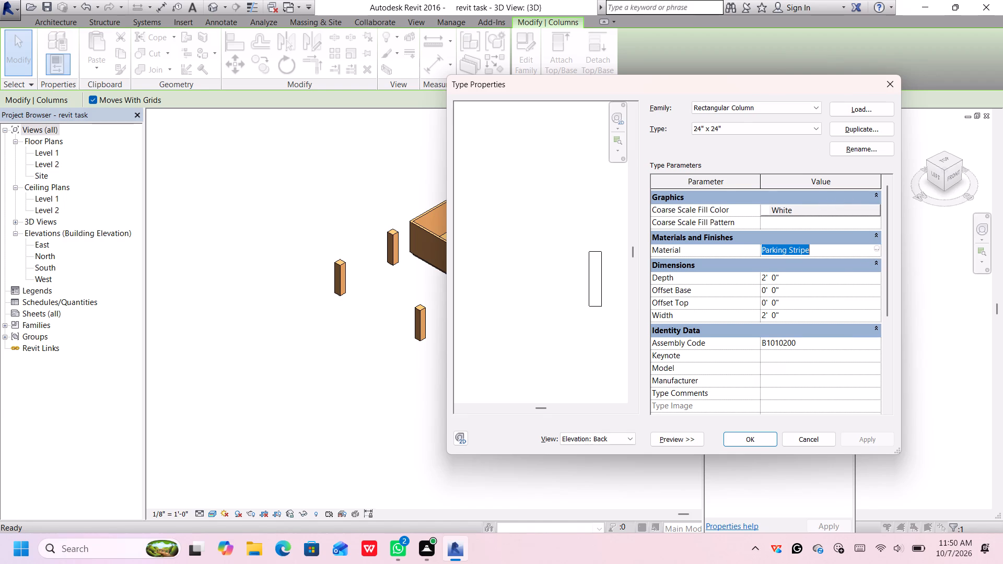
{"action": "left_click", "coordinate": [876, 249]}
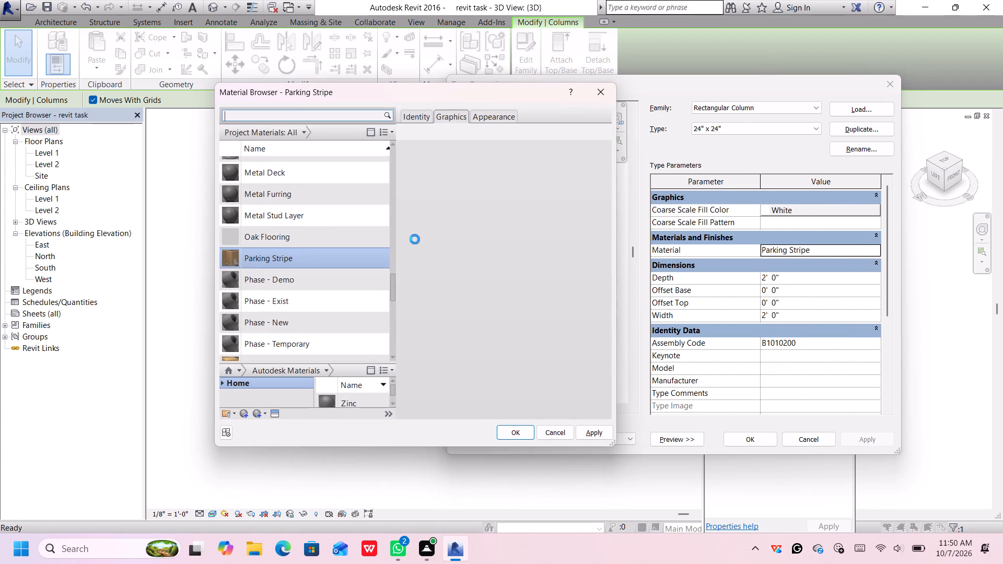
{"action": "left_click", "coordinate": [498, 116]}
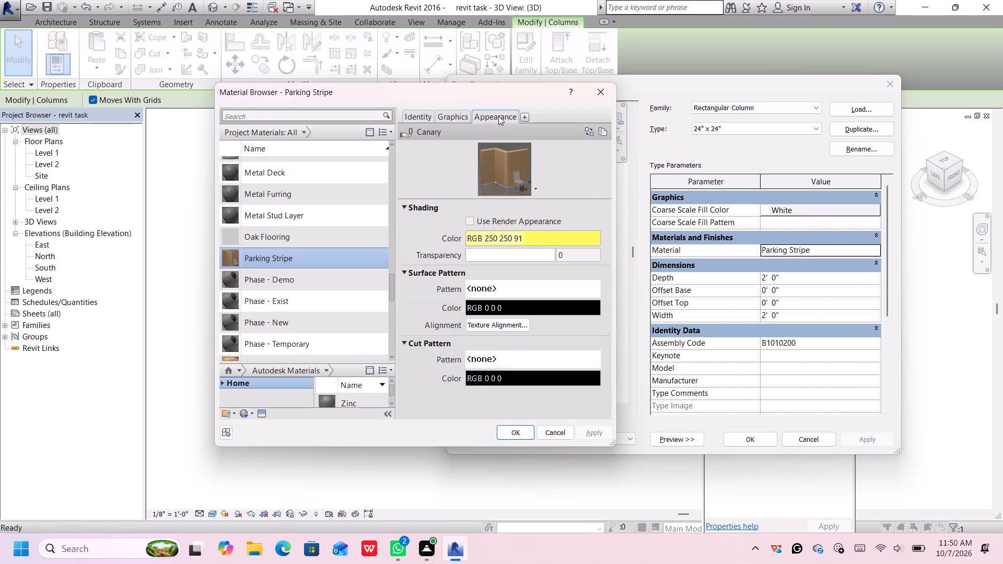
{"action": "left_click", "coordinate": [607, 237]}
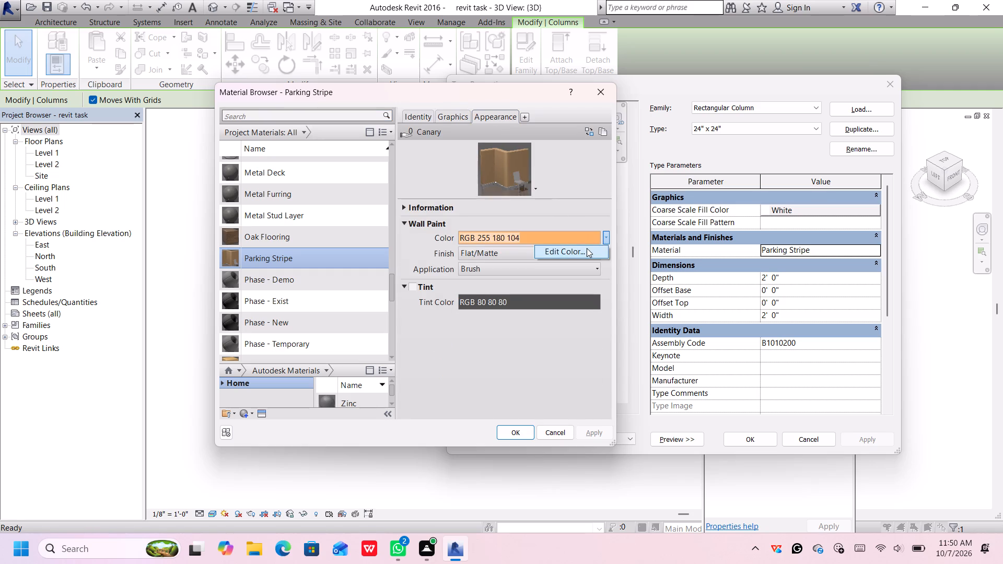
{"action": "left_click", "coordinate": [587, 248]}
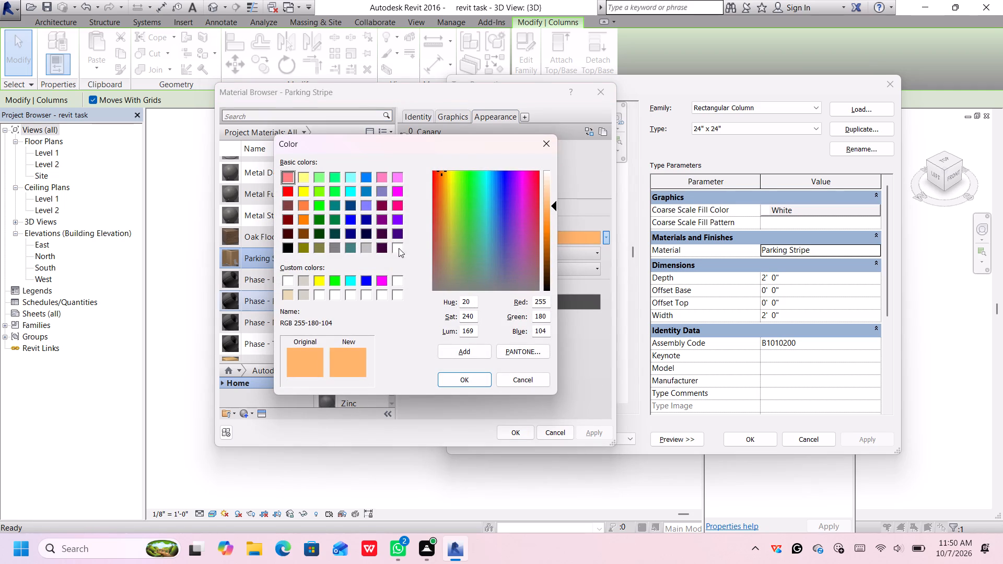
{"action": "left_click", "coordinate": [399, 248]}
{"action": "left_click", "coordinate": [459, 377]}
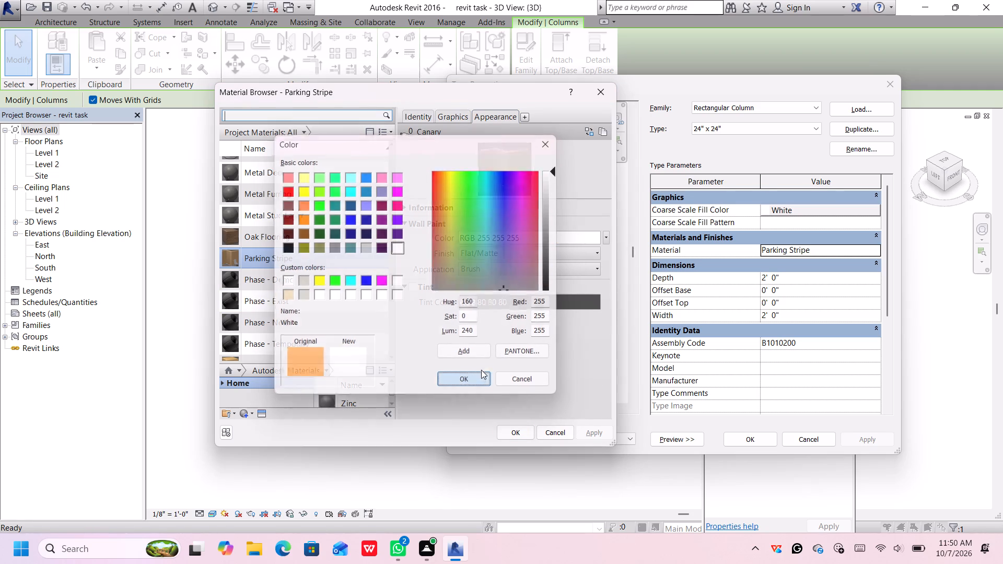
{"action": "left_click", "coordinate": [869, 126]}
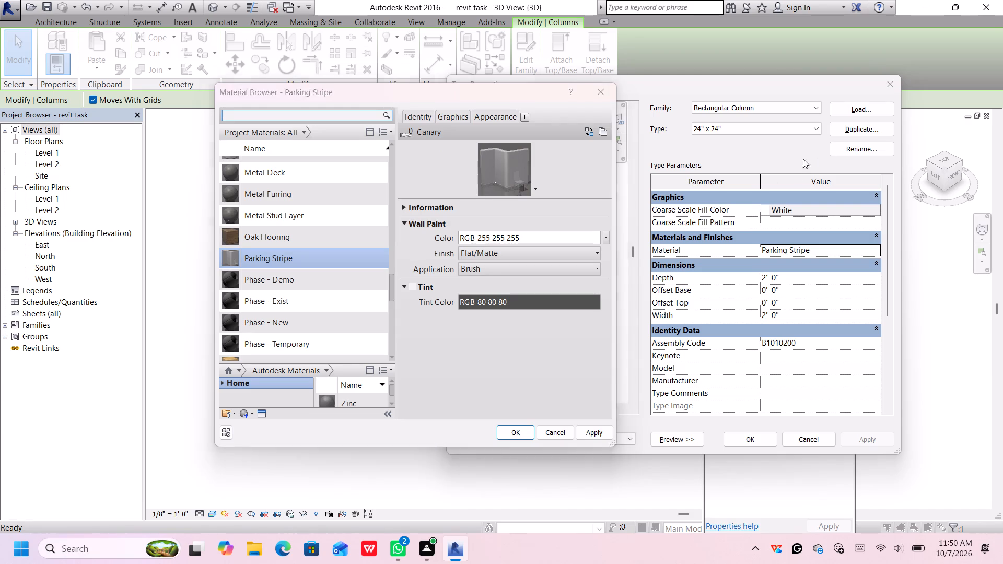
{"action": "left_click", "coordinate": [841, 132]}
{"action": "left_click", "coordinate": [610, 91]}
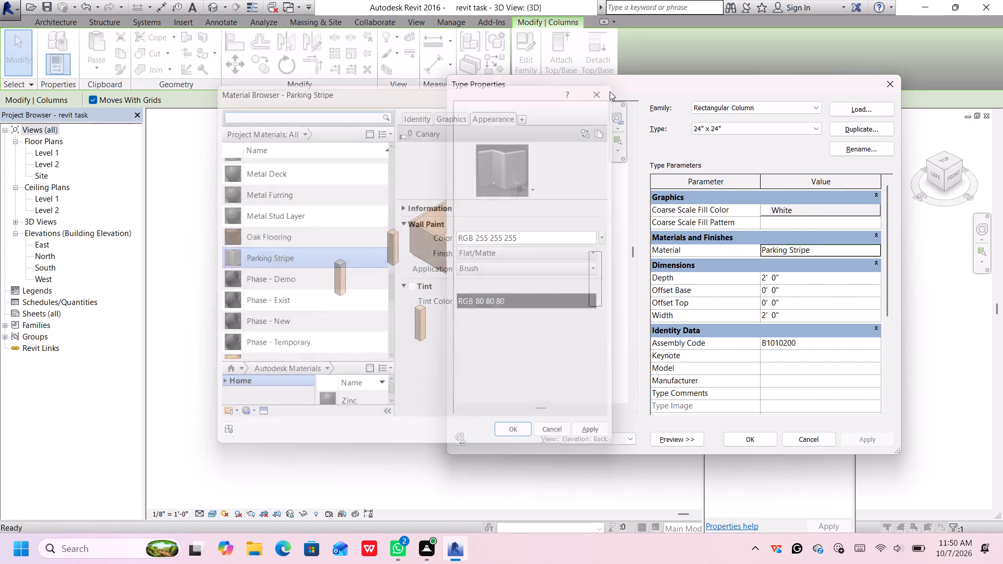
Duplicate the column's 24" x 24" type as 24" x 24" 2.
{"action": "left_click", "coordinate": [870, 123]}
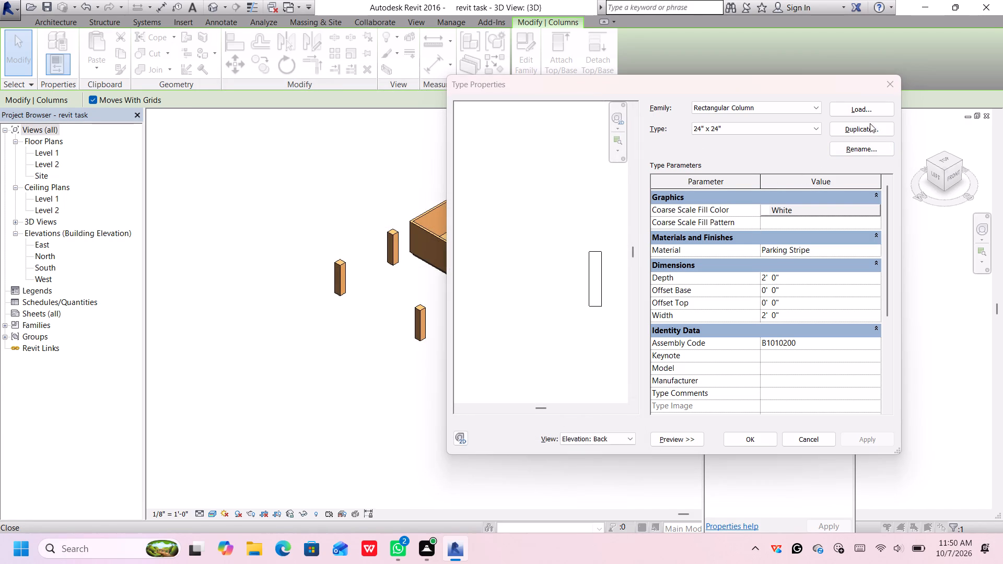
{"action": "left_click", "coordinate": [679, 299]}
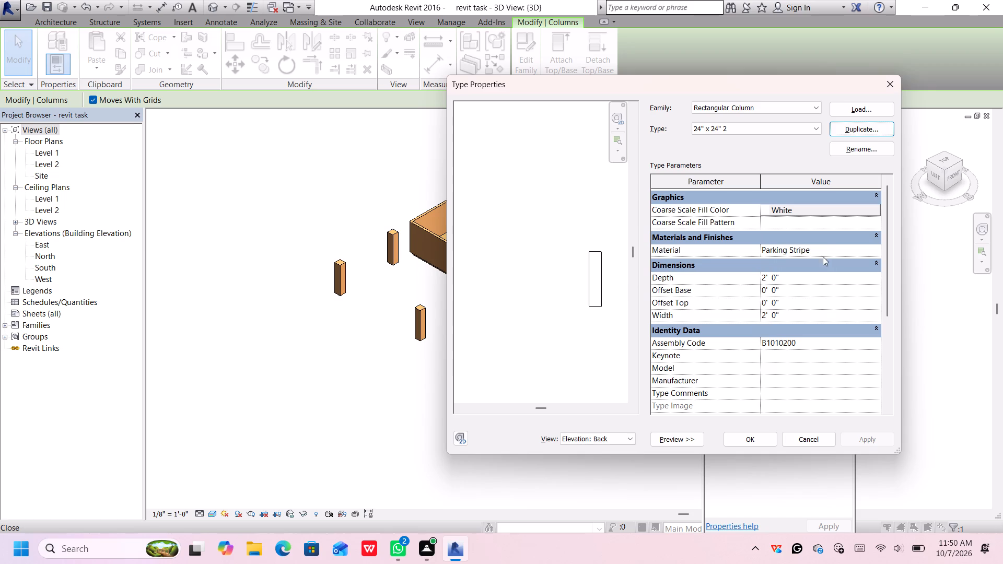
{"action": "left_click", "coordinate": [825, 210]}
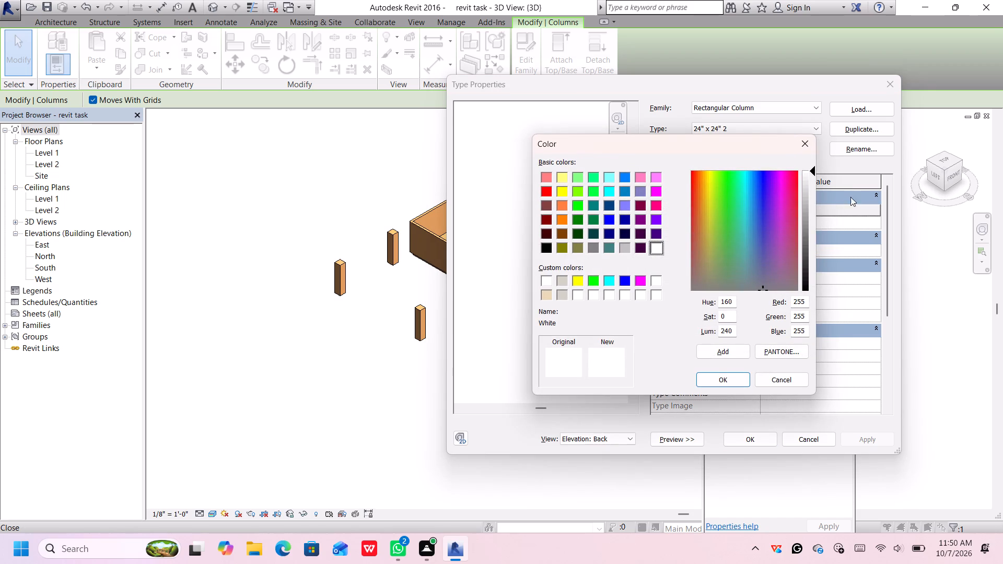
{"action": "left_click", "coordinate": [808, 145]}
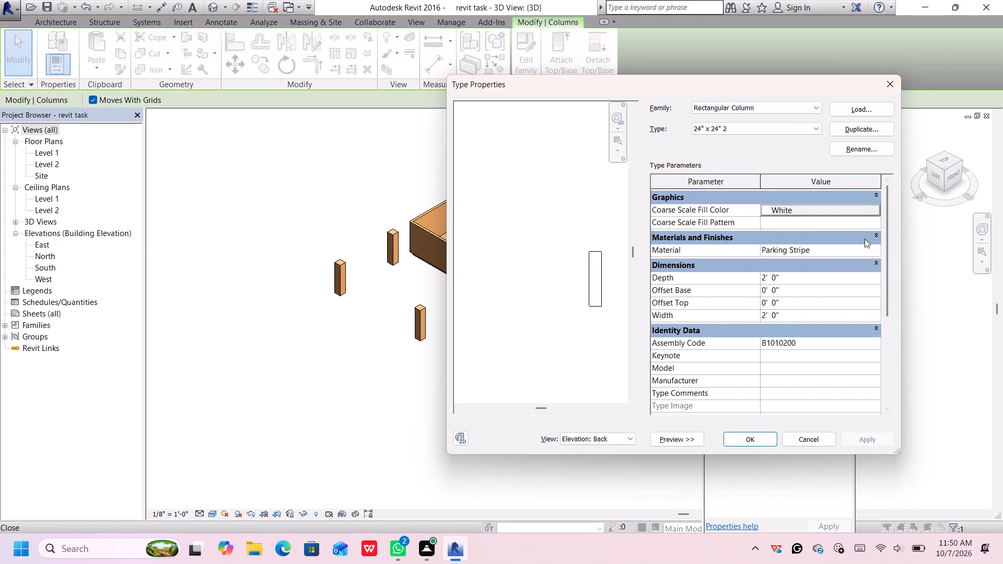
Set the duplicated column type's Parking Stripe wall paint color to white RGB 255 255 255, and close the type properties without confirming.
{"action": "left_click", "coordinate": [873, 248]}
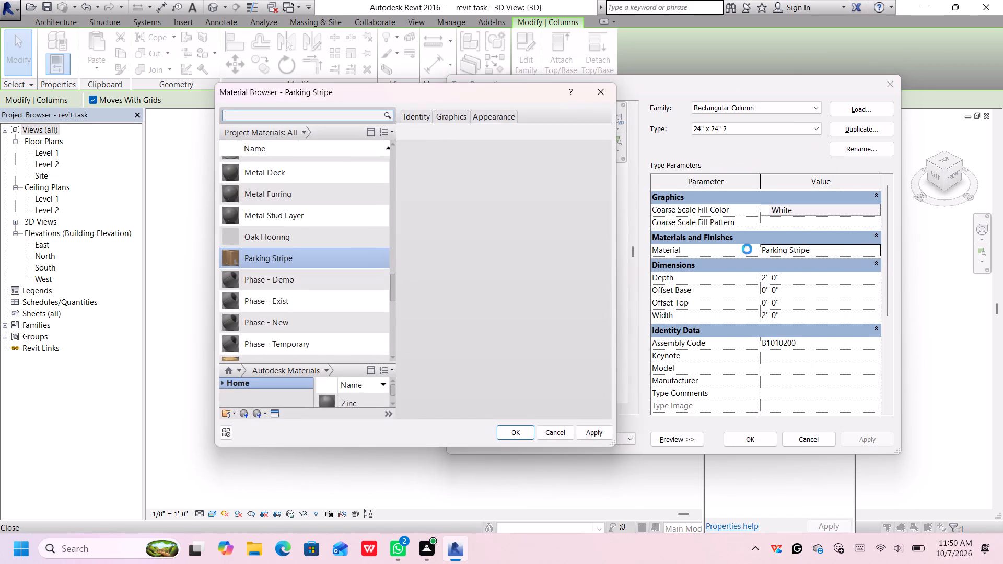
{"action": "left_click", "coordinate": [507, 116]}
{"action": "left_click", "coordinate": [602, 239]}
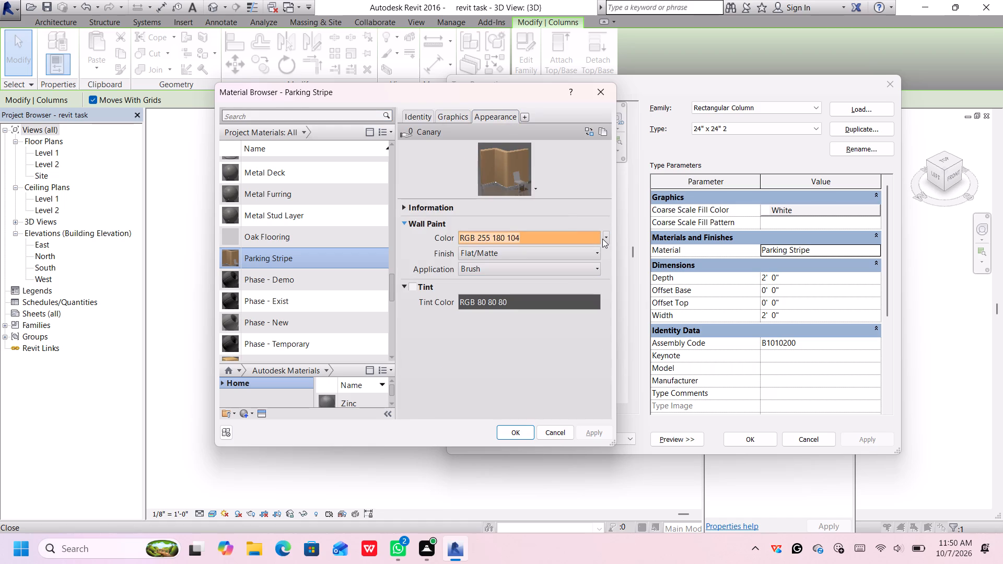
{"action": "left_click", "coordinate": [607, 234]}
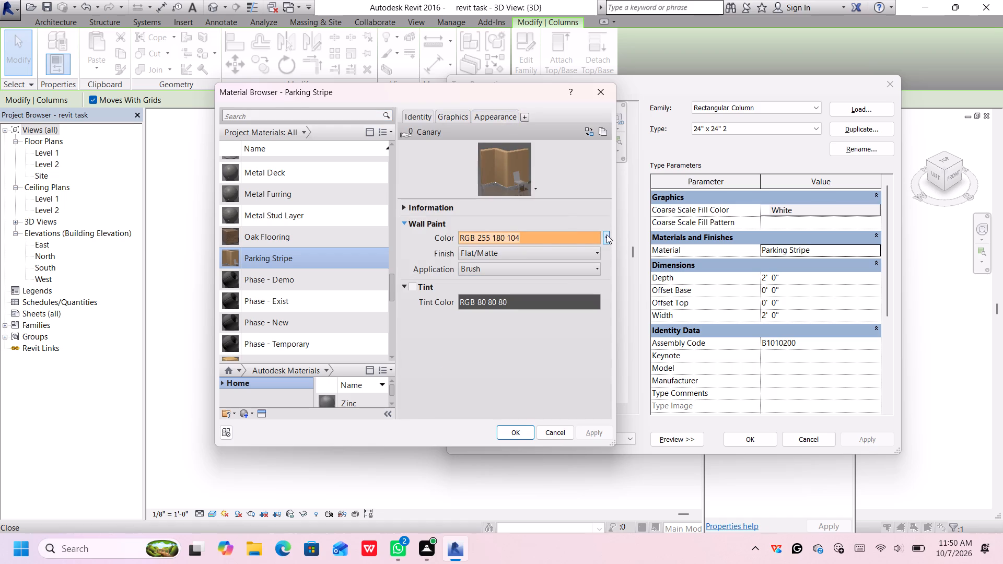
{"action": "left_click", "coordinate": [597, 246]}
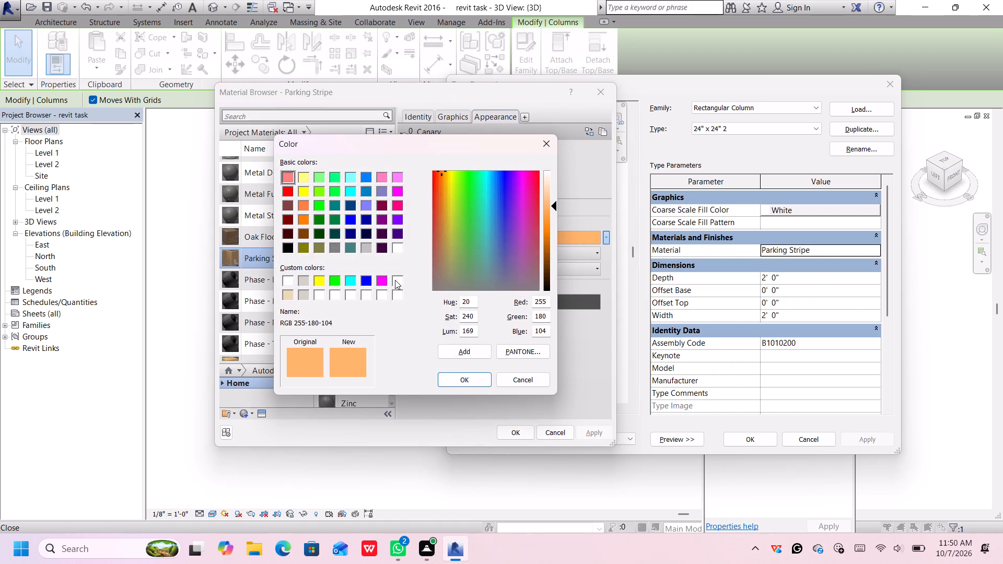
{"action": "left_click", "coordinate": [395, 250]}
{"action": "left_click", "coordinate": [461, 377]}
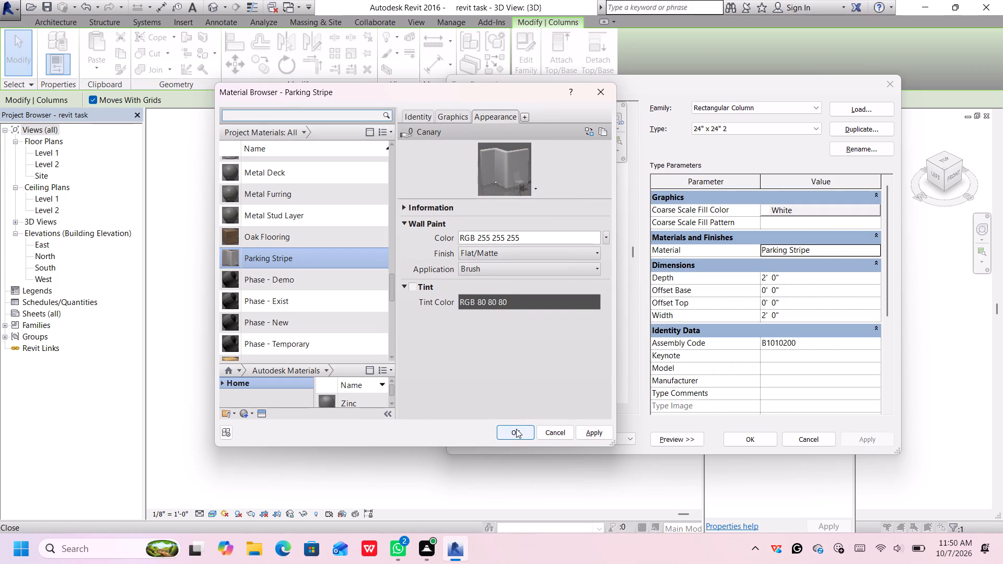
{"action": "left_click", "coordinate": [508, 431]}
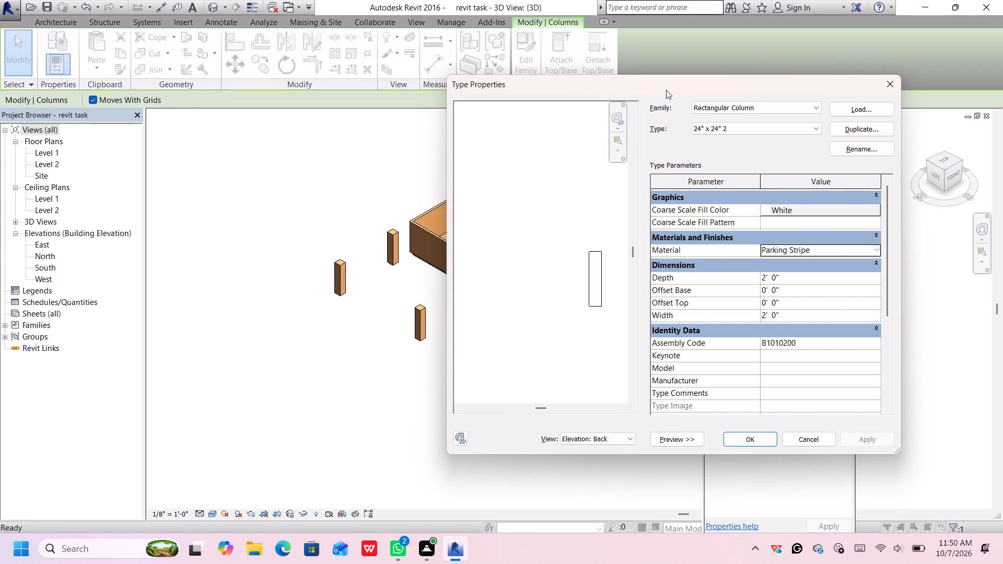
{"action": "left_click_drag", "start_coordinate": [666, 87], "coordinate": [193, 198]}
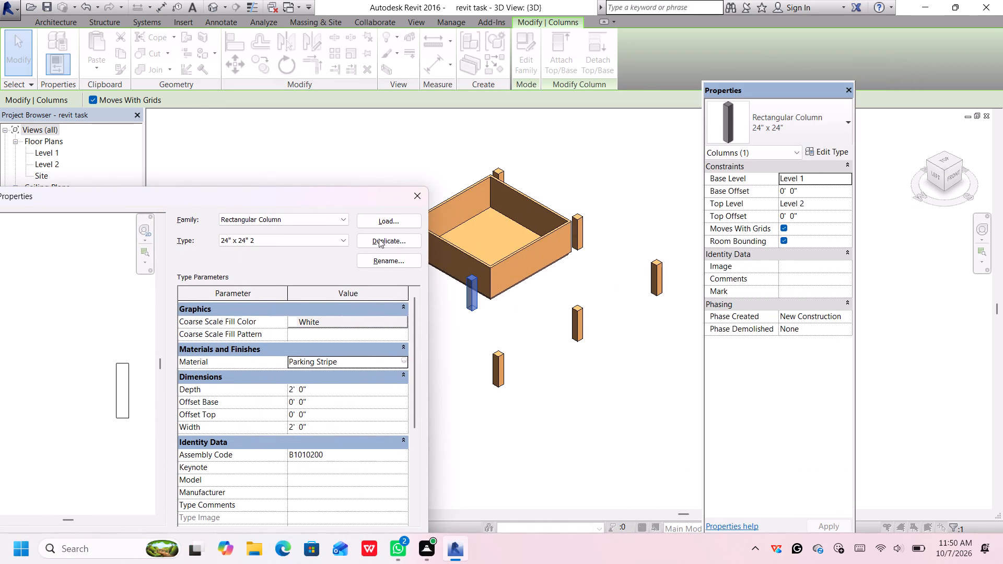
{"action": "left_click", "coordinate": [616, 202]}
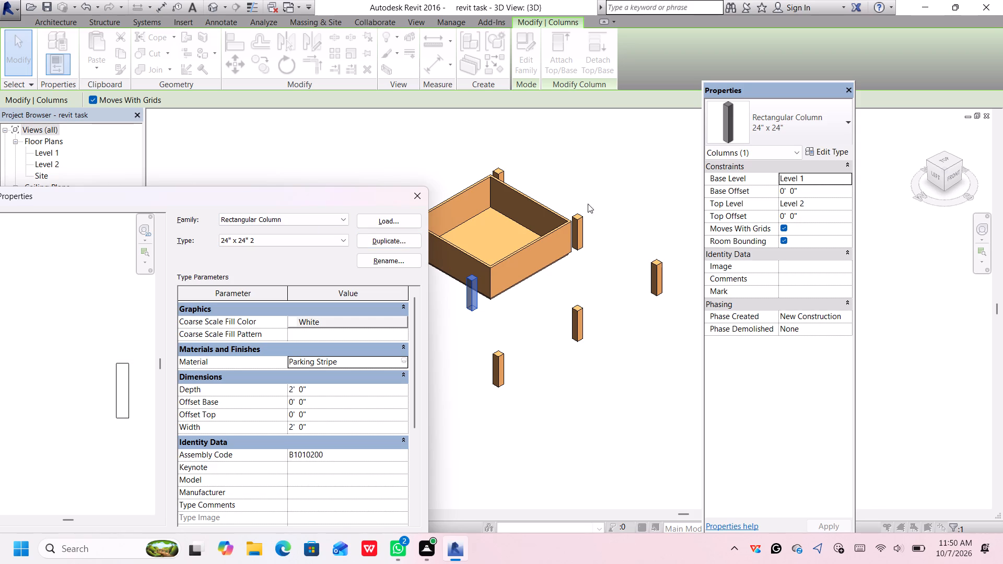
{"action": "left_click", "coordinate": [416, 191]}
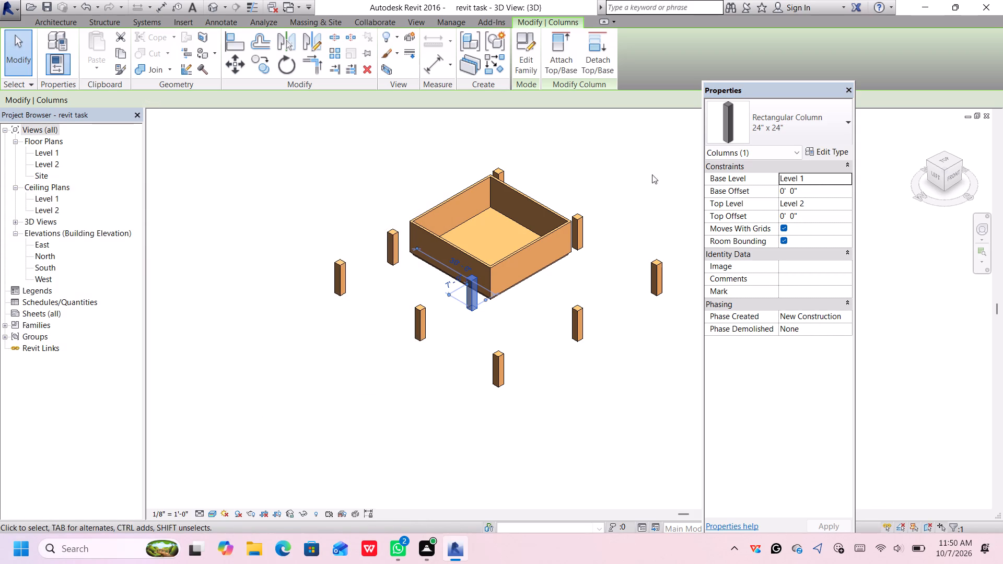
Reselect the column against the enclosure's front wall and duplicate its 24" x 24" type as 24" x 24" 2.
{"action": "left_click", "coordinate": [582, 273]}
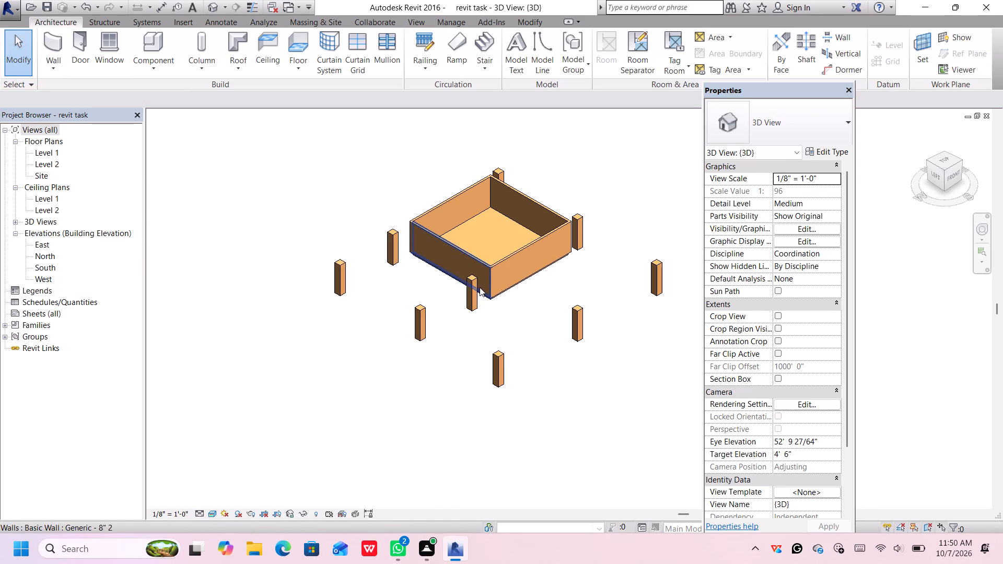
{"action": "left_click", "coordinate": [466, 296]}
{"action": "left_click", "coordinate": [753, 121]}
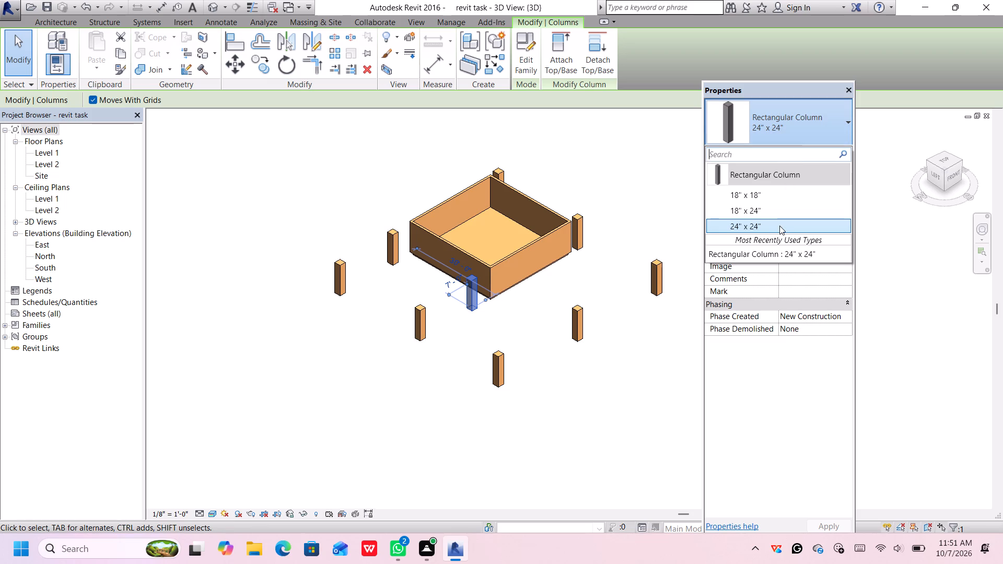
{"action": "scroll", "coordinate": [779, 226], "scroll_direction": "down", "scroll_amount": 3}
{"action": "left_click", "coordinate": [815, 122]}
{"action": "left_click", "coordinate": [815, 122]}
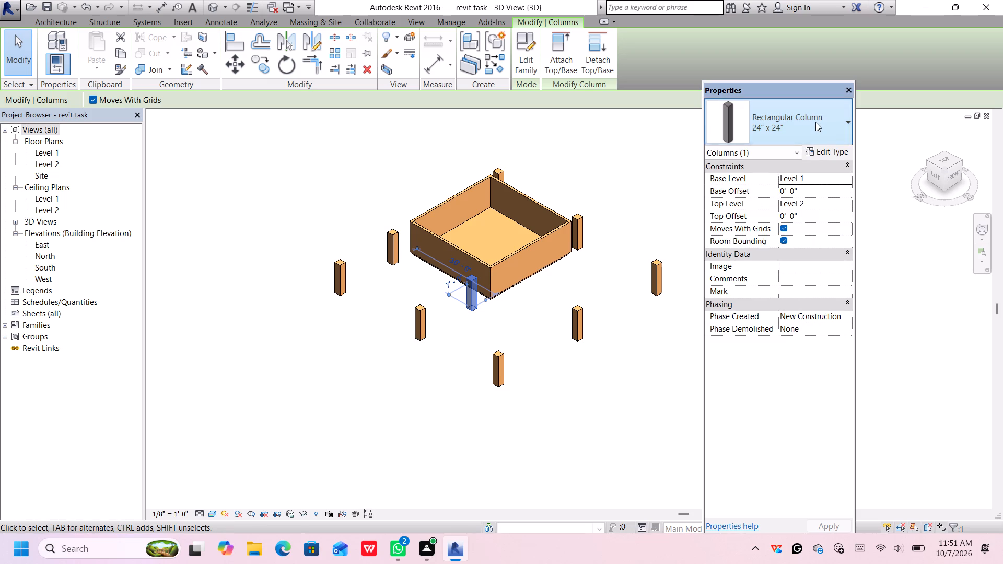
{"action": "scroll", "coordinate": [797, 203], "scroll_direction": "down", "scroll_amount": 2}
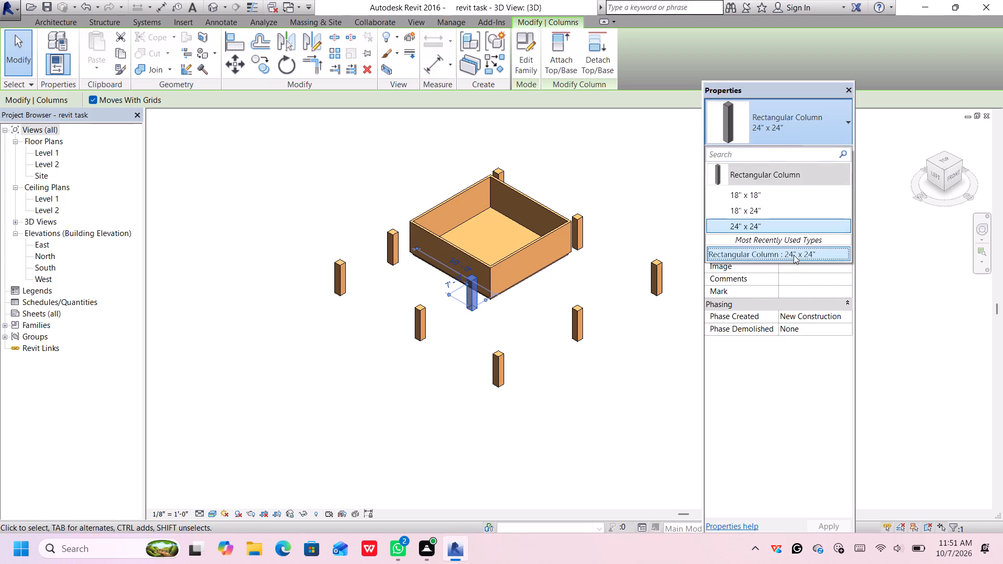
{"action": "left_click", "coordinate": [794, 255]}
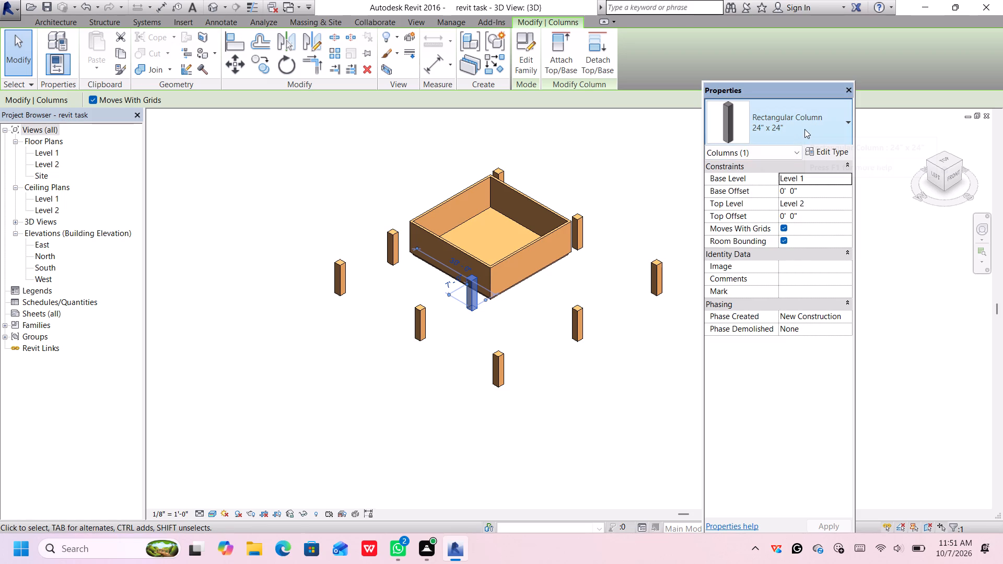
{"action": "left_click", "coordinate": [825, 149]}
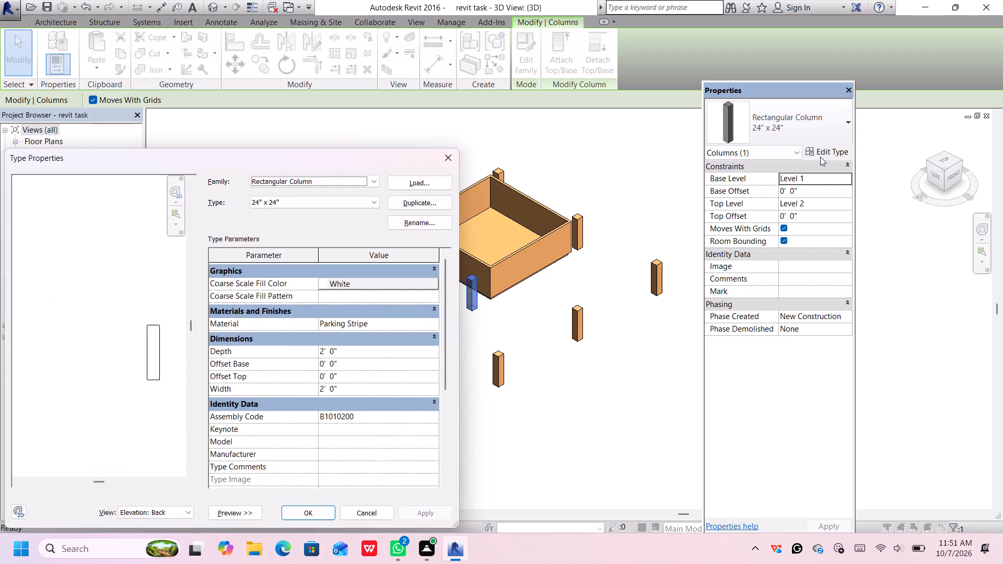
{"action": "left_click", "coordinate": [405, 203]}
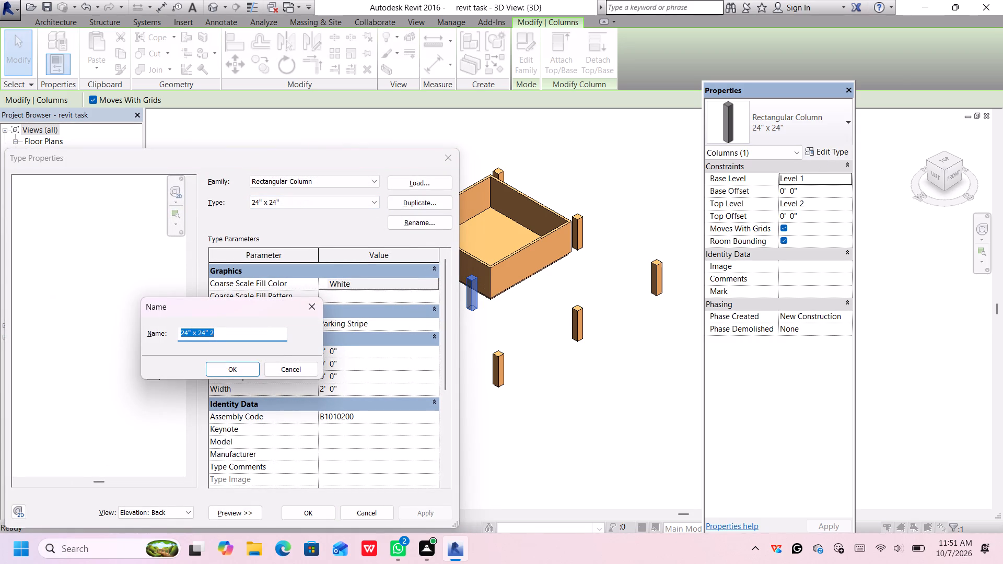
{"action": "left_click", "coordinate": [243, 366]}
Set the wall paint color of the 24" x 24" 2 column type's Parking Stripe material to white RGB 255 255 255, and confirm the type properties.
{"action": "scroll", "coordinate": [282, 324], "scroll_direction": "down", "scroll_amount": 5}
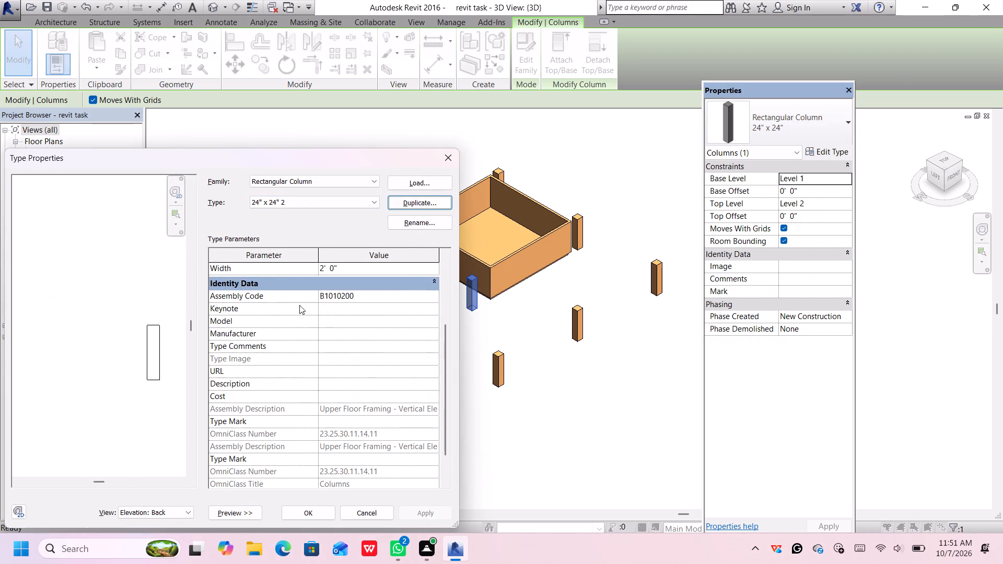
{"action": "scroll", "coordinate": [304, 300], "scroll_direction": "down", "scroll_amount": 5}
{"action": "scroll", "coordinate": [304, 300], "scroll_direction": "up", "scroll_amount": 12}
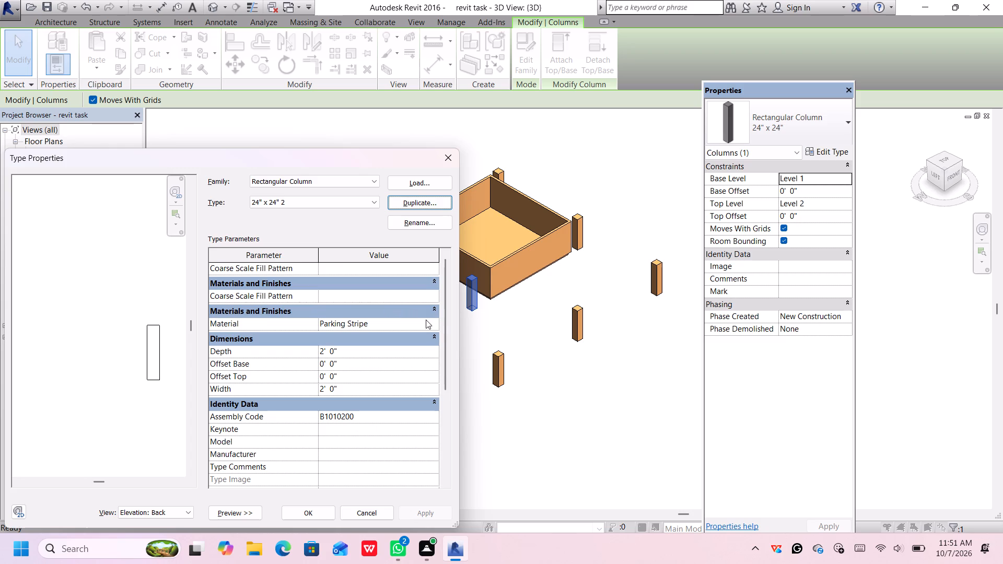
{"action": "left_click", "coordinate": [430, 324]}
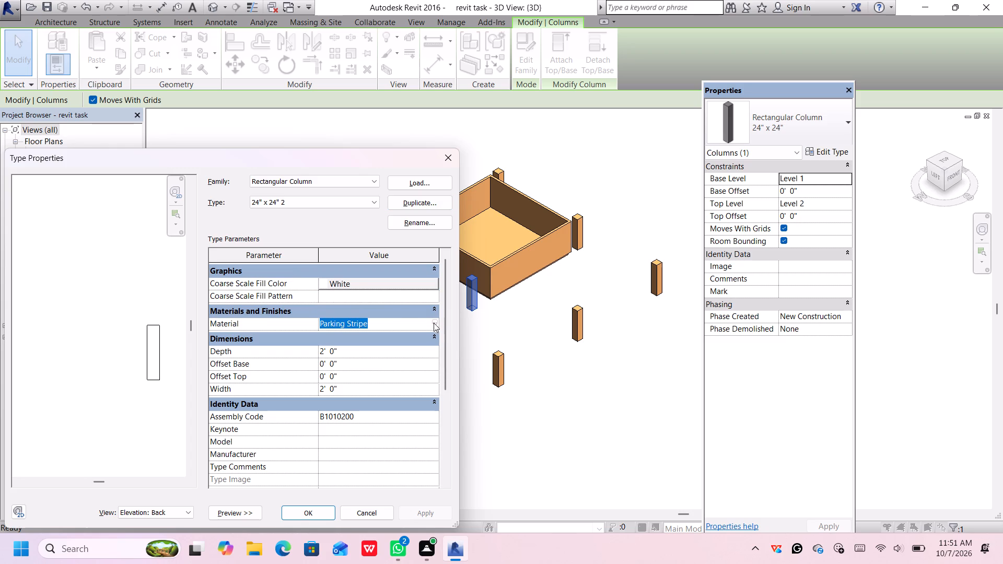
{"action": "left_click", "coordinate": [434, 319]}
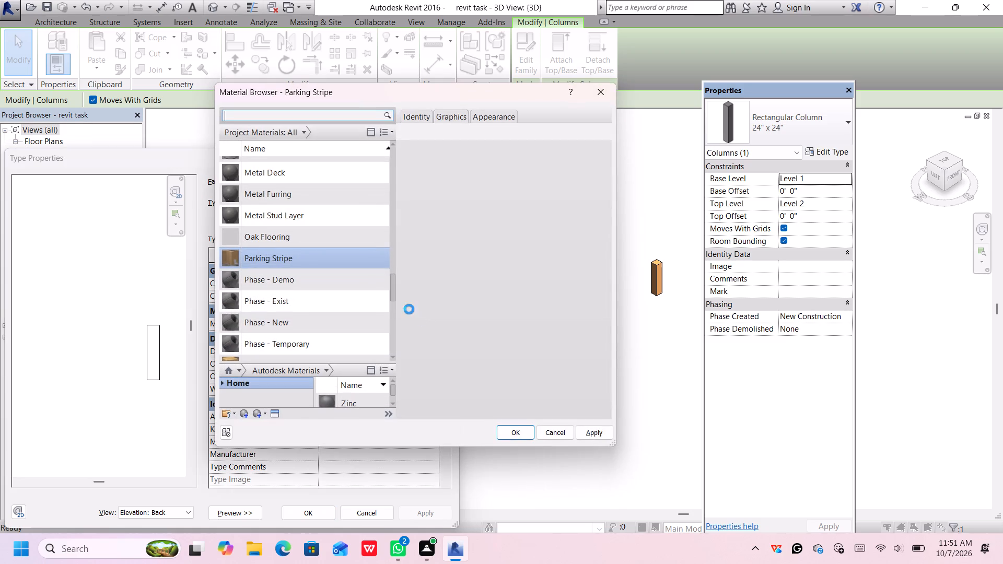
{"action": "left_click", "coordinate": [497, 113]}
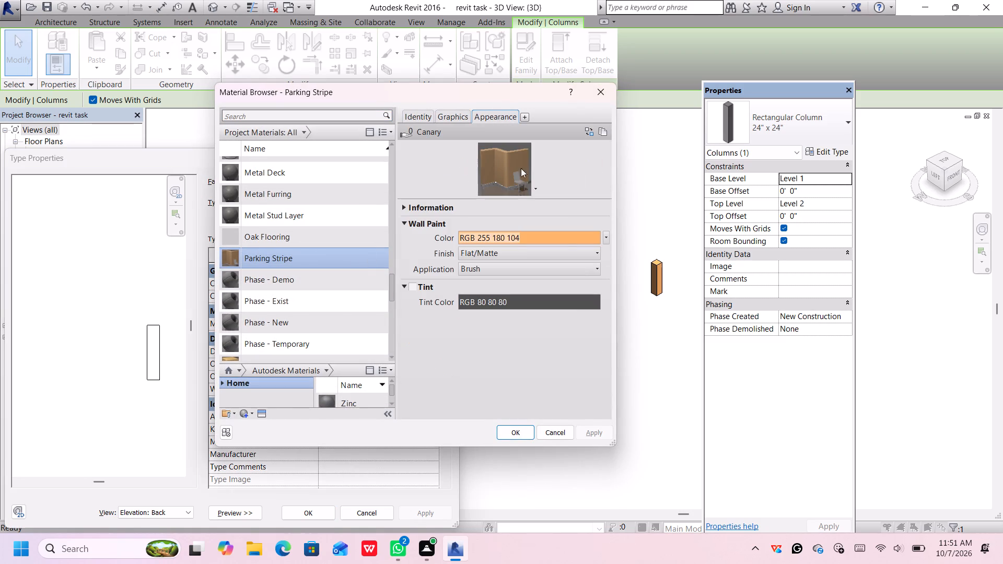
{"action": "left_click", "coordinate": [603, 234]}
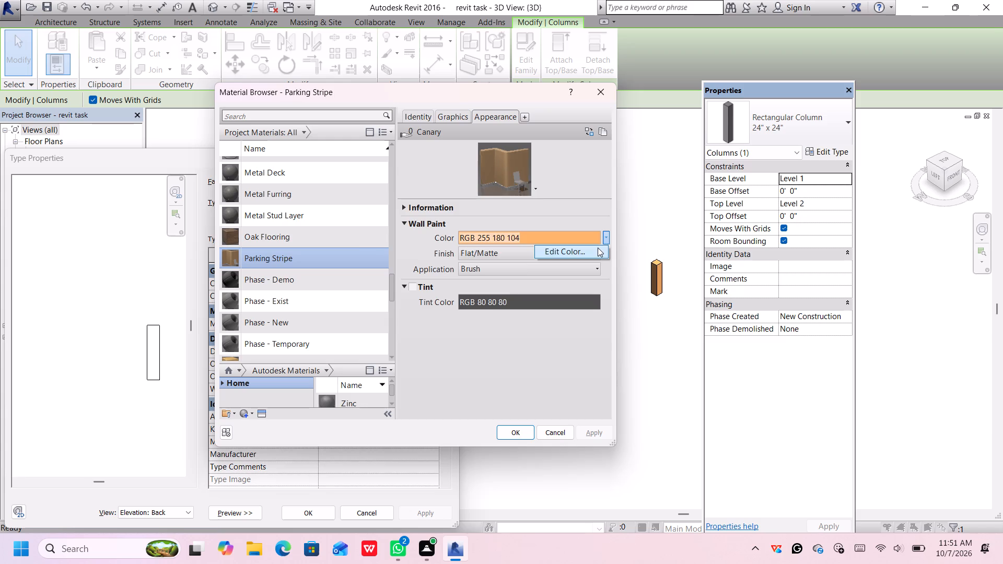
{"action": "left_click", "coordinate": [598, 248]}
{"action": "left_click", "coordinate": [399, 249]}
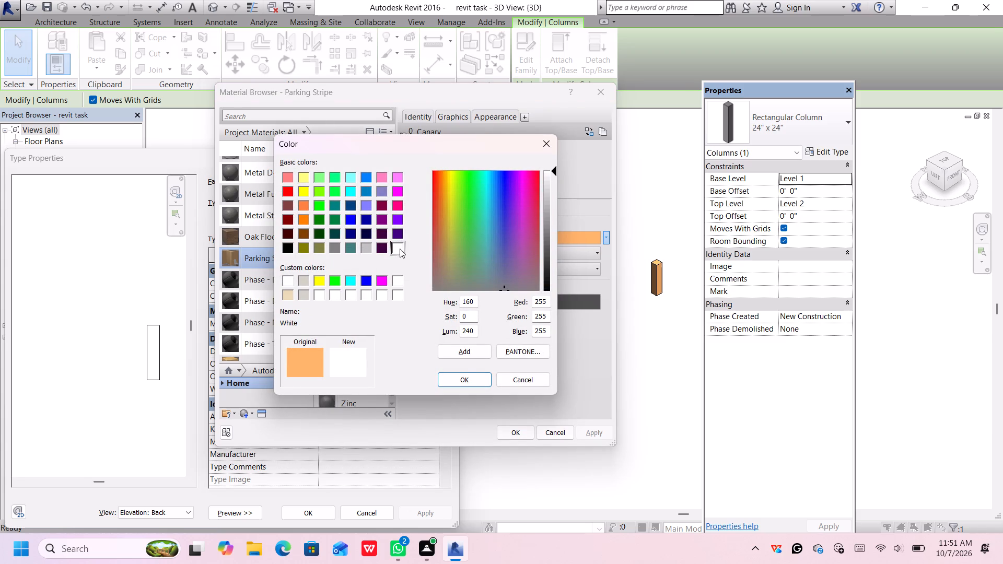
{"action": "left_click", "coordinate": [468, 381]}
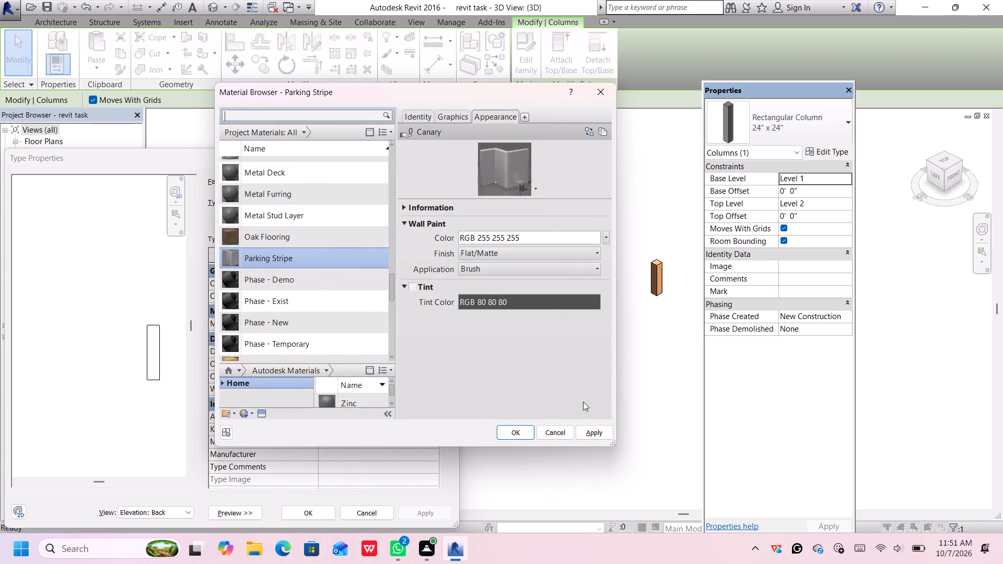
{"action": "scroll", "coordinate": [463, 344], "scroll_direction": "down", "scroll_amount": 1}
{"action": "left_click", "coordinate": [512, 436]}
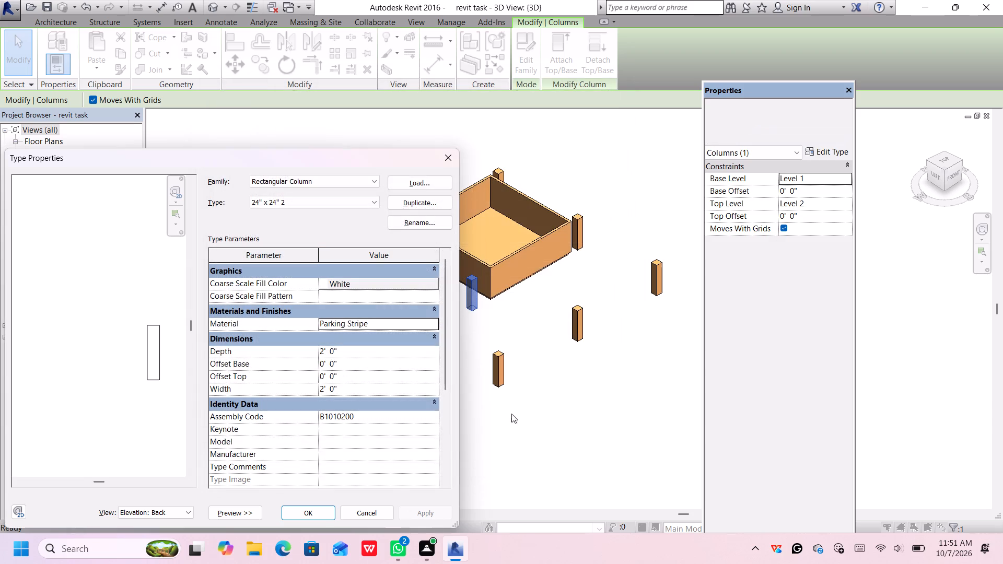
{"action": "left_click", "coordinate": [320, 509]}
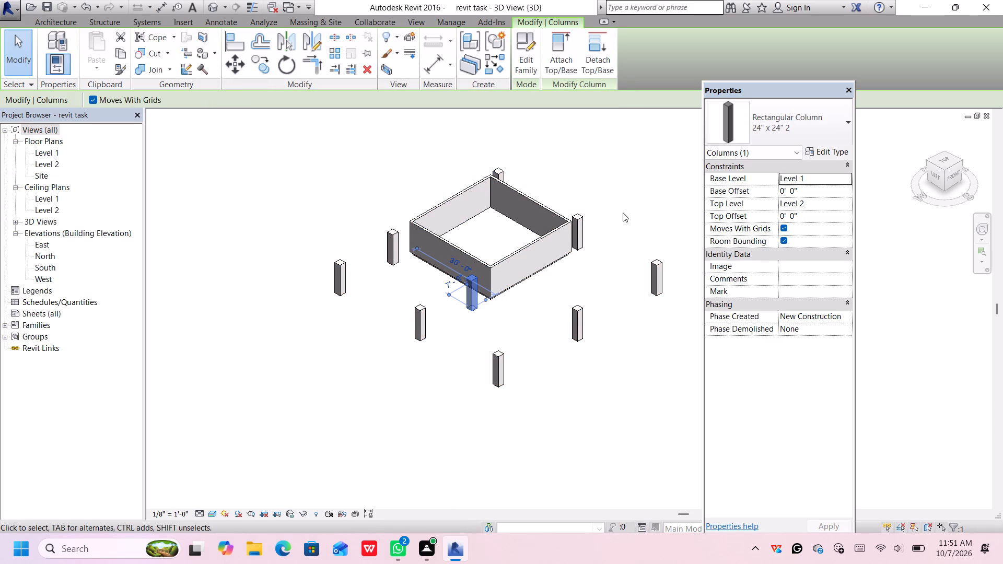
Deselect the column and examine the colours of the enclosure and surrounding columns in the 3D view.
{"action": "scroll", "coordinate": [623, 212], "scroll_direction": "up", "scroll_amount": 1}
{"action": "scroll", "coordinate": [623, 212], "scroll_direction": "down", "scroll_amount": 1}
{"action": "middle_click_drag", "start_coordinate": [538, 272], "coordinate": [612, 250]}
{"action": "scroll", "coordinate": [597, 271], "scroll_direction": "up", "scroll_amount": 2}
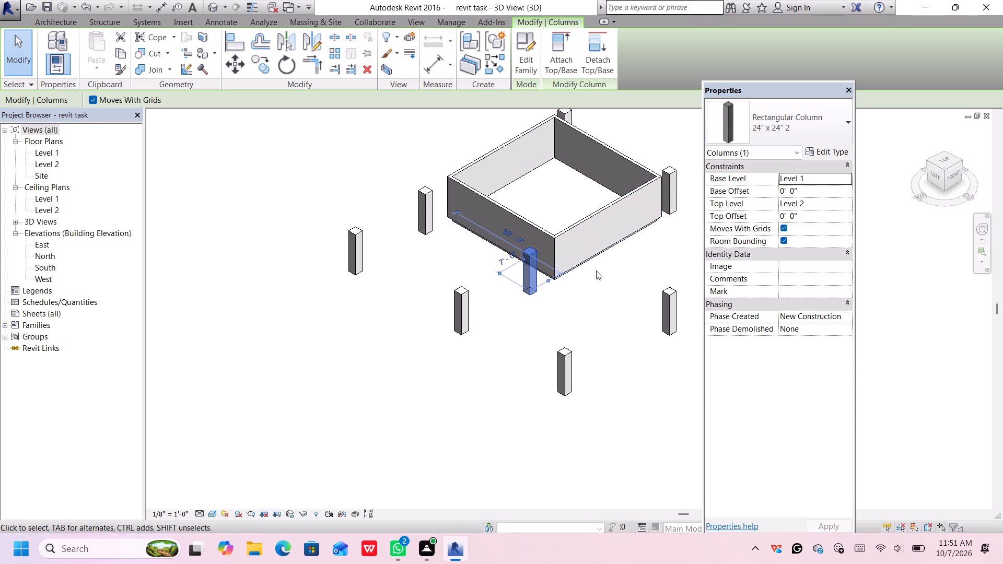
{"action": "middle_click_drag", "start_coordinate": [598, 248], "coordinate": [593, 251]}
{"action": "left_click", "coordinate": [564, 313]}
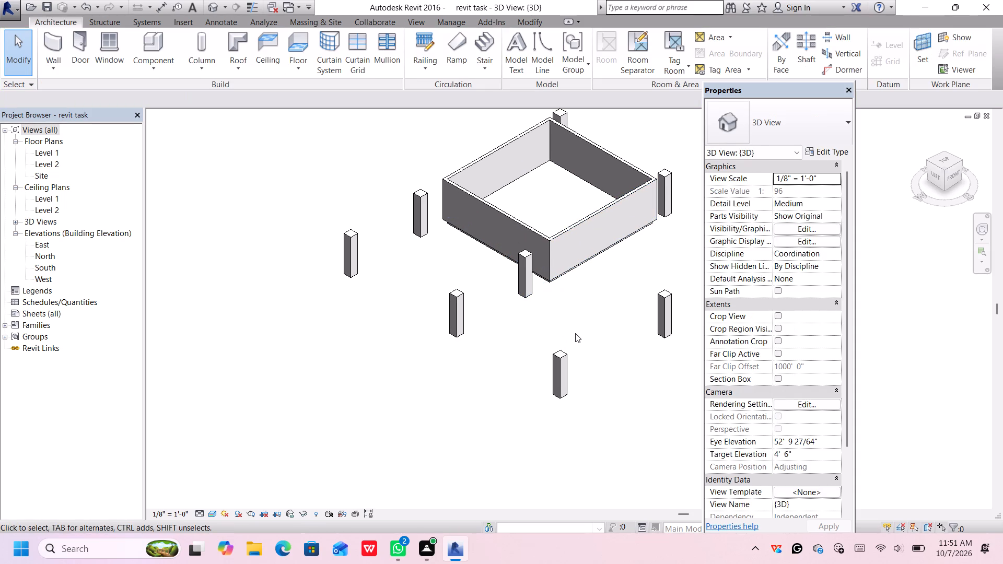
{"action": "scroll", "coordinate": [582, 313], "scroll_direction": "down", "scroll_amount": 3}
{"action": "middle_click_drag", "start_coordinate": [594, 298], "coordinate": [485, 292]}
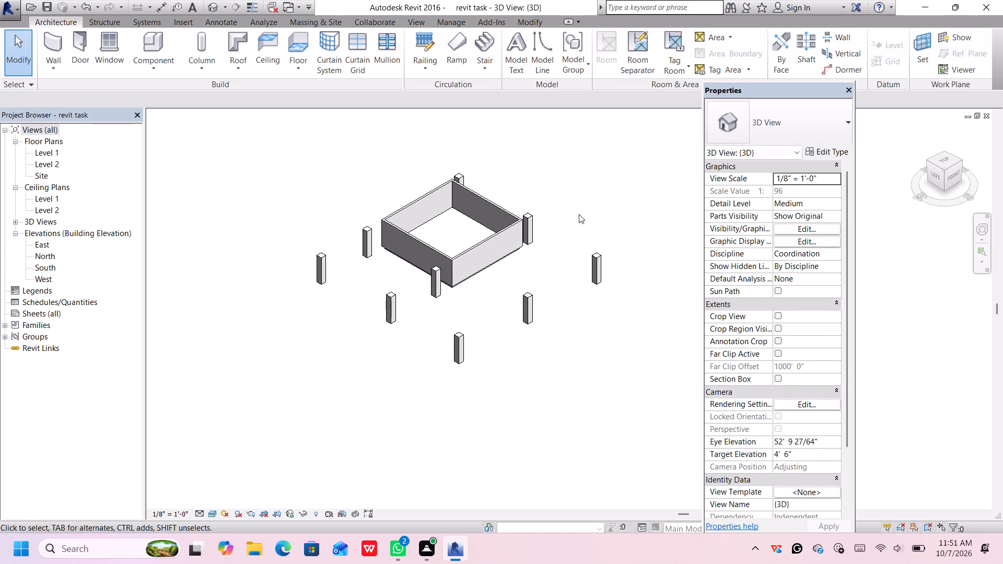
Select the whole enclosure with all columns, try the EX command on them, and close the Properties palette.
{"action": "left_click_drag", "start_coordinate": [677, 135], "coordinate": [260, 419]}
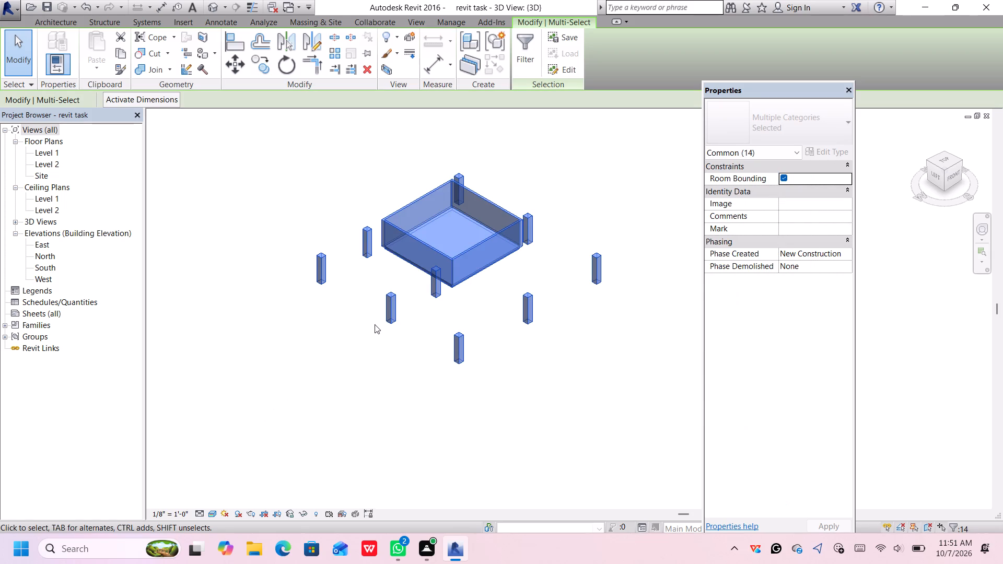
{"action": "key", "text": "e"}
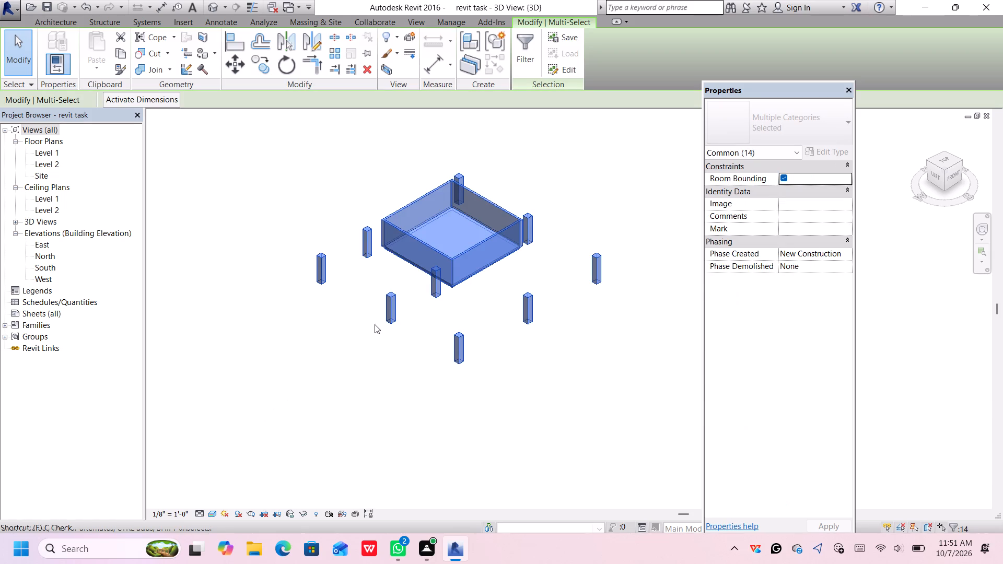
{"action": "key", "text": "x"}
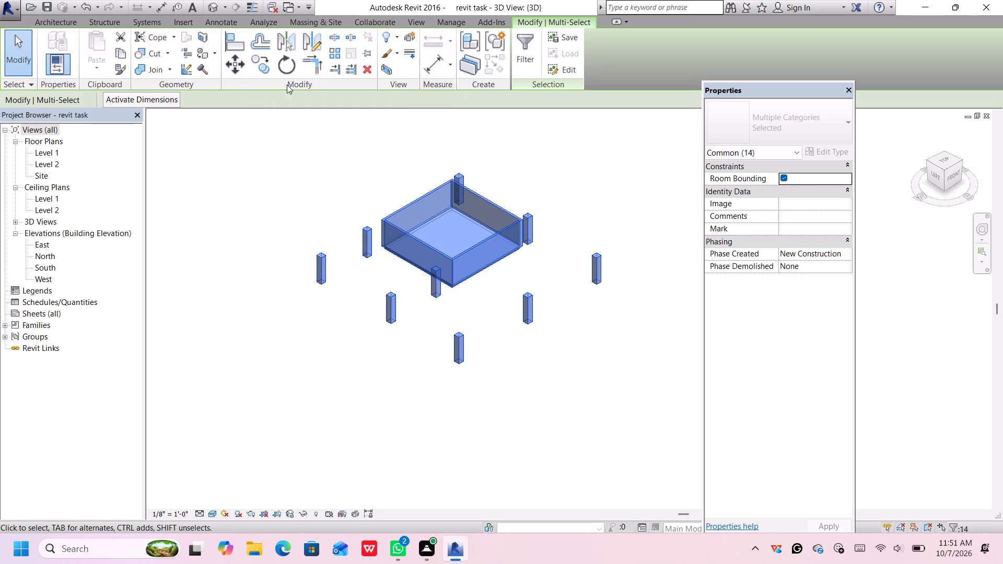
{"action": "left_click", "coordinate": [847, 90]}
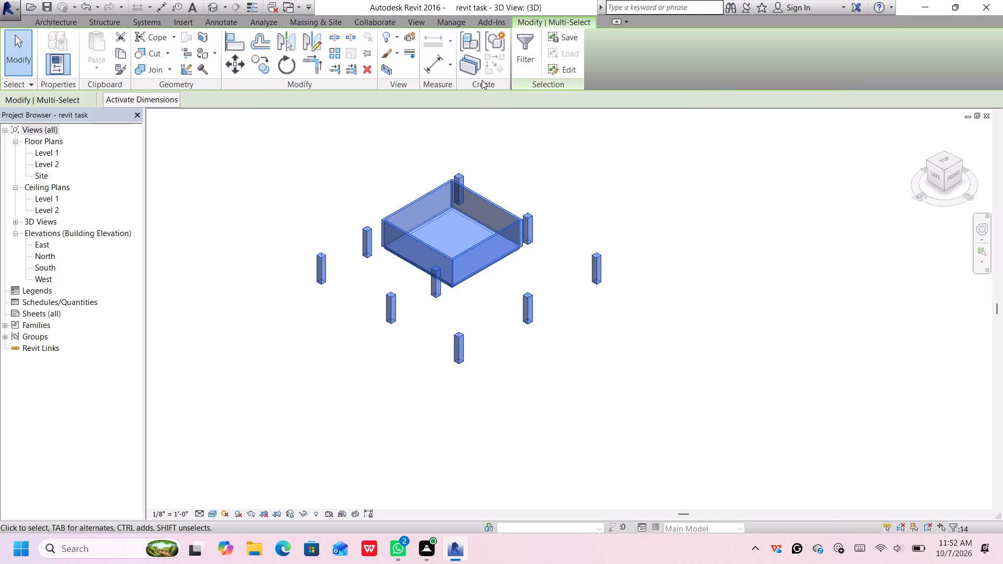
{"action": "scroll", "coordinate": [489, 64], "scroll_direction": "up", "scroll_amount": 2}
{"action": "type", "text": "ex"}
Switch the 3D view to the top orientation and clear the selection.
{"action": "middle_click_drag", "start_coordinate": [553, 281], "coordinate": [581, 363]}
{"action": "middle_click_drag", "start_coordinate": [565, 362], "coordinate": [565, 347]}
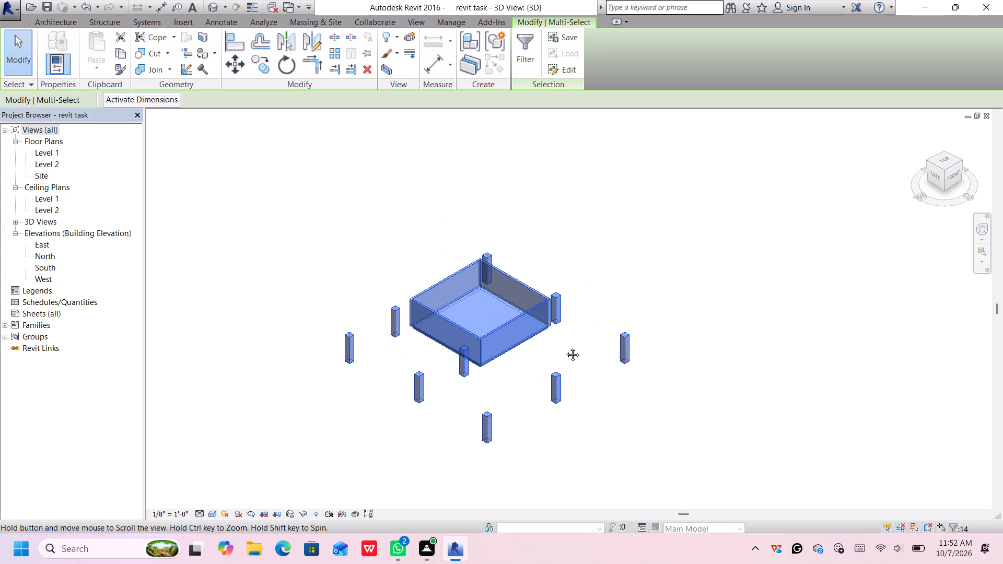
{"action": "middle_click_drag", "start_coordinate": [565, 347], "coordinate": [579, 320]}
{"action": "left_click", "coordinate": [943, 157]}
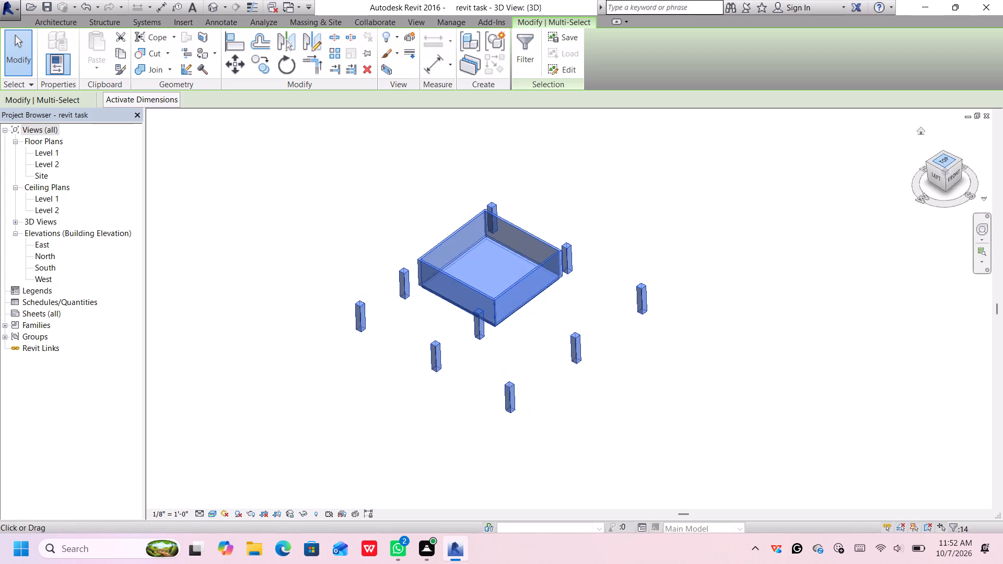
{"action": "left_click", "coordinate": [786, 218]}
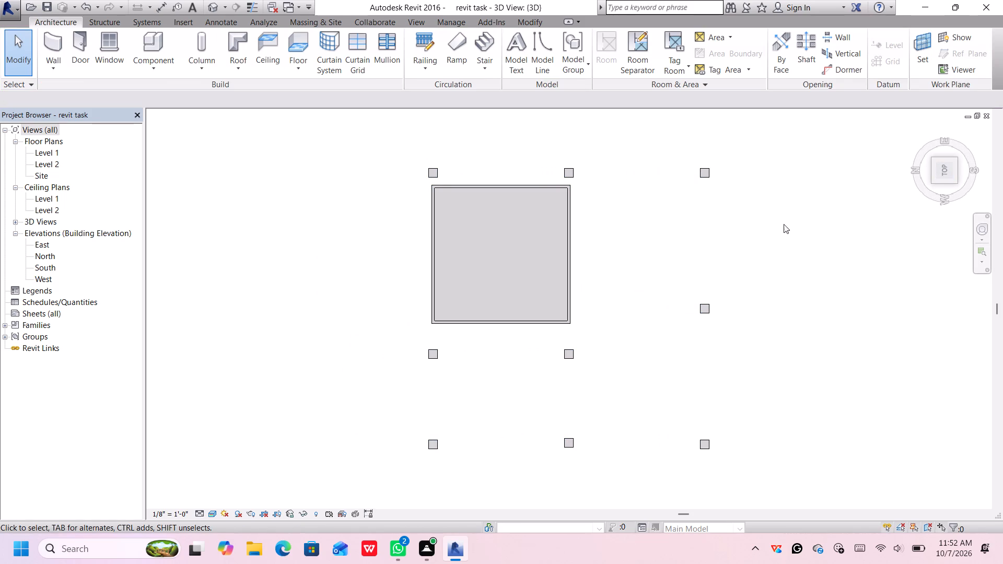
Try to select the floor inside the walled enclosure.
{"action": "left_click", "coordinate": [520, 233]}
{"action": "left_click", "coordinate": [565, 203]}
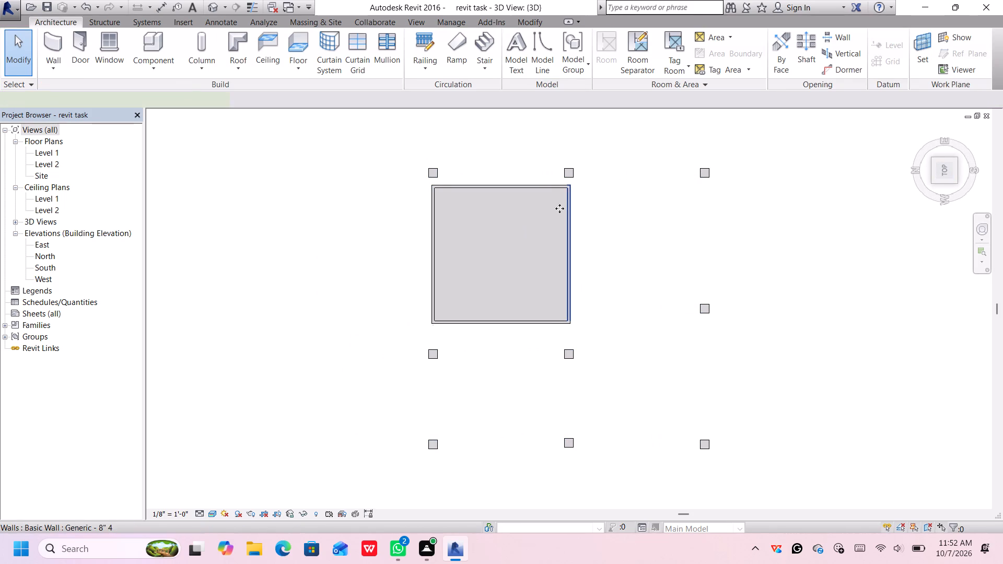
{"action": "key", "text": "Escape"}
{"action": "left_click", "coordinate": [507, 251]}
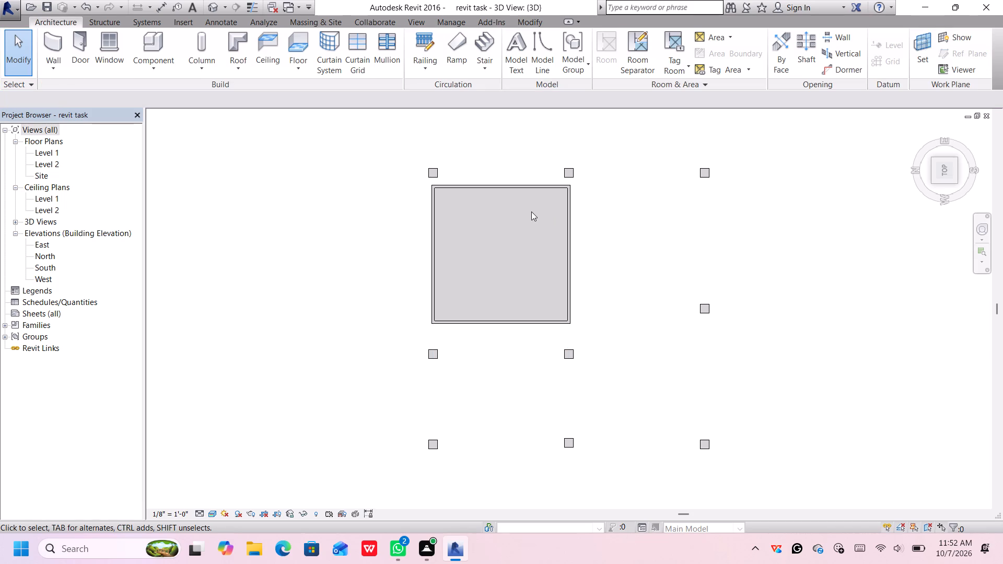
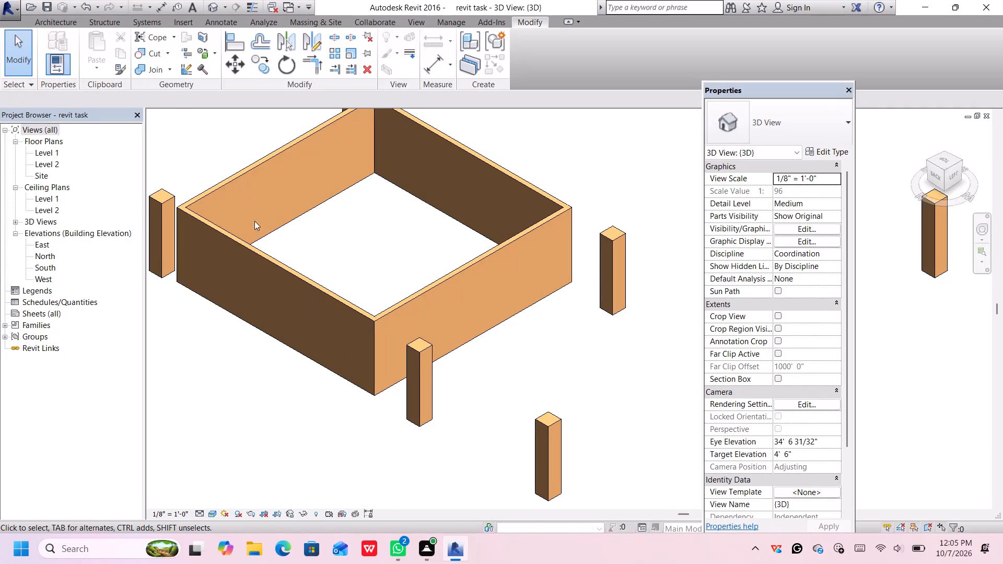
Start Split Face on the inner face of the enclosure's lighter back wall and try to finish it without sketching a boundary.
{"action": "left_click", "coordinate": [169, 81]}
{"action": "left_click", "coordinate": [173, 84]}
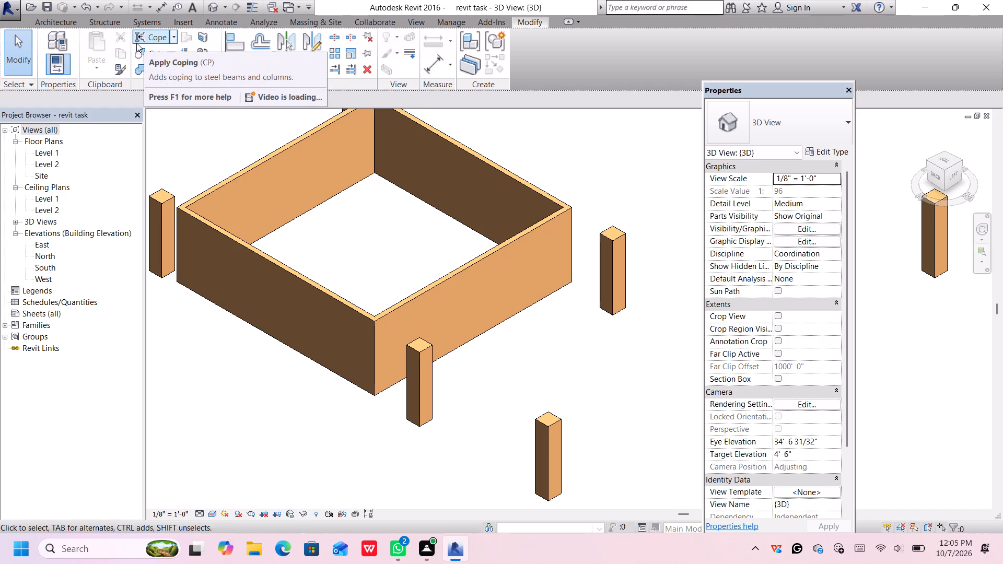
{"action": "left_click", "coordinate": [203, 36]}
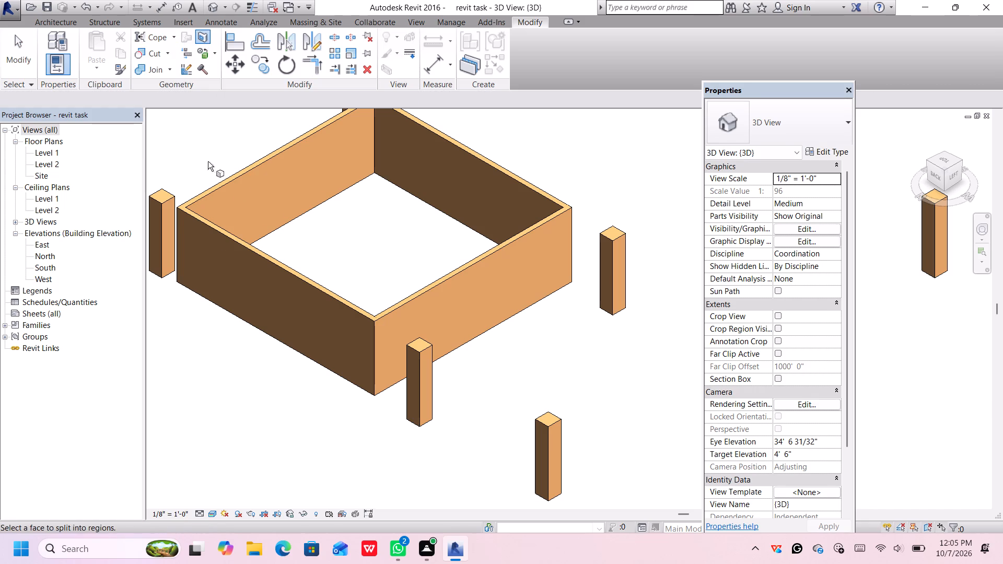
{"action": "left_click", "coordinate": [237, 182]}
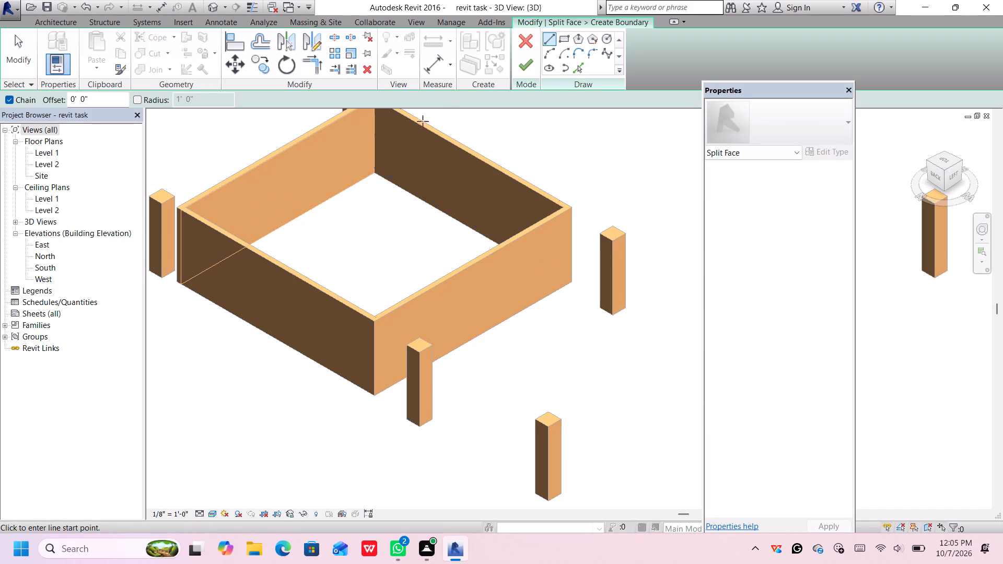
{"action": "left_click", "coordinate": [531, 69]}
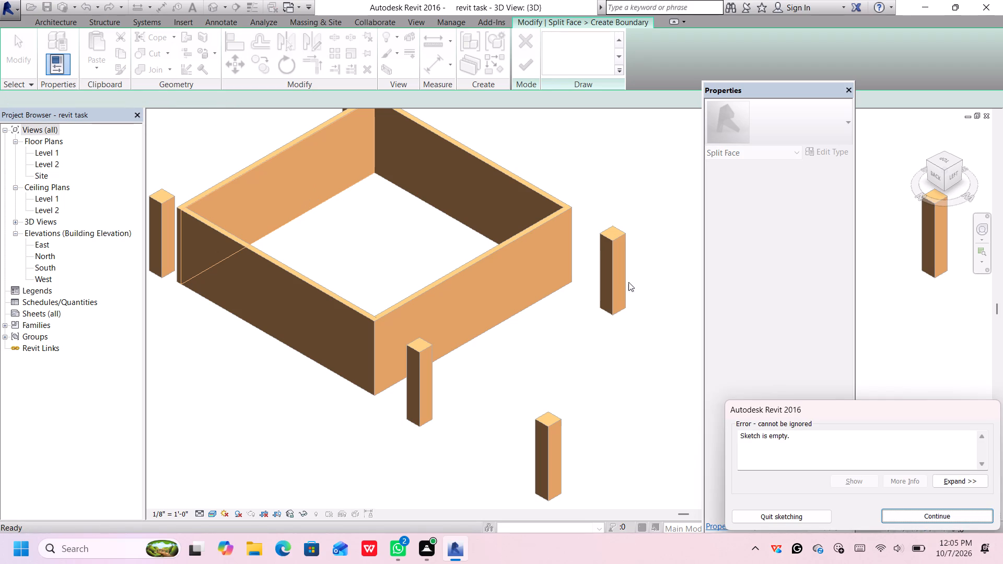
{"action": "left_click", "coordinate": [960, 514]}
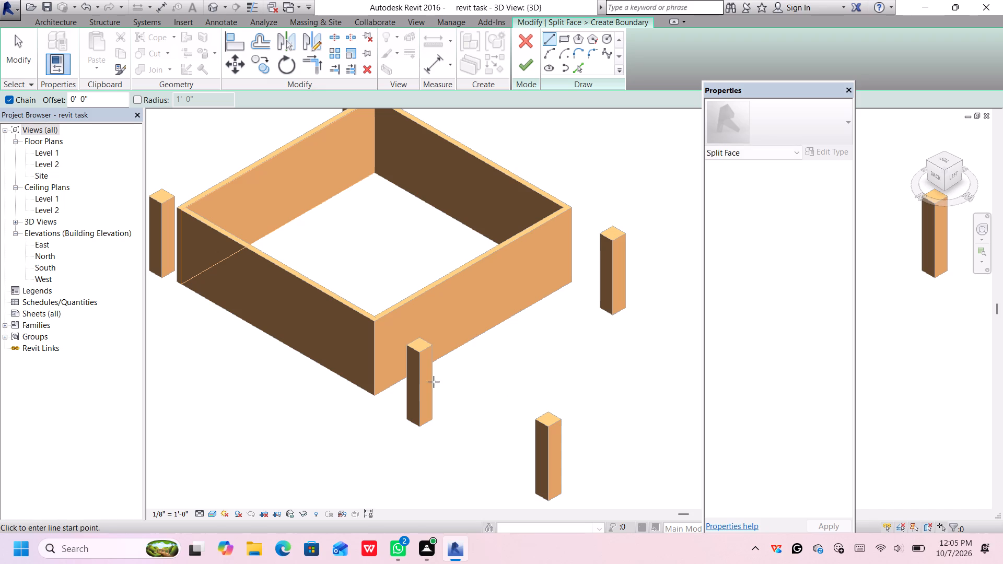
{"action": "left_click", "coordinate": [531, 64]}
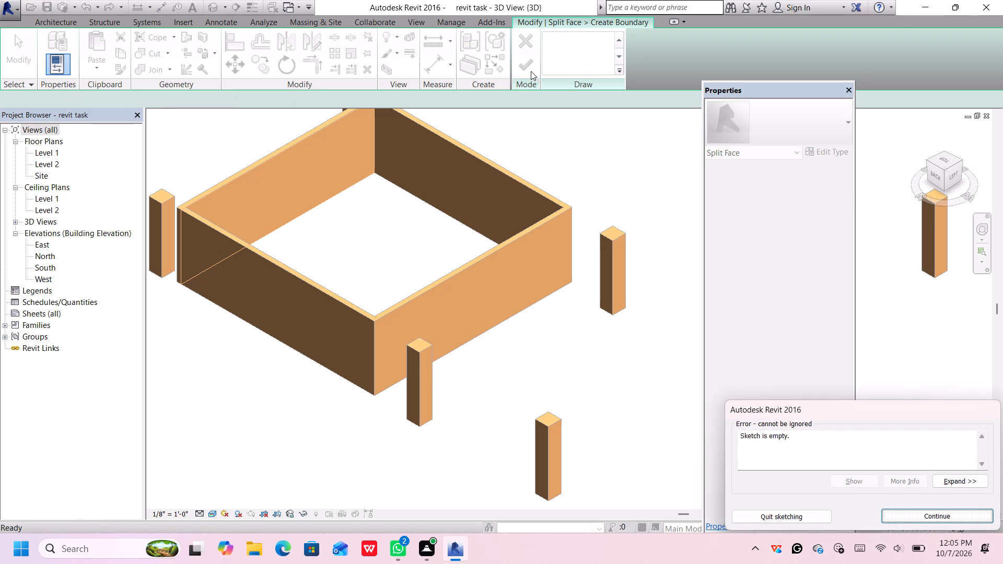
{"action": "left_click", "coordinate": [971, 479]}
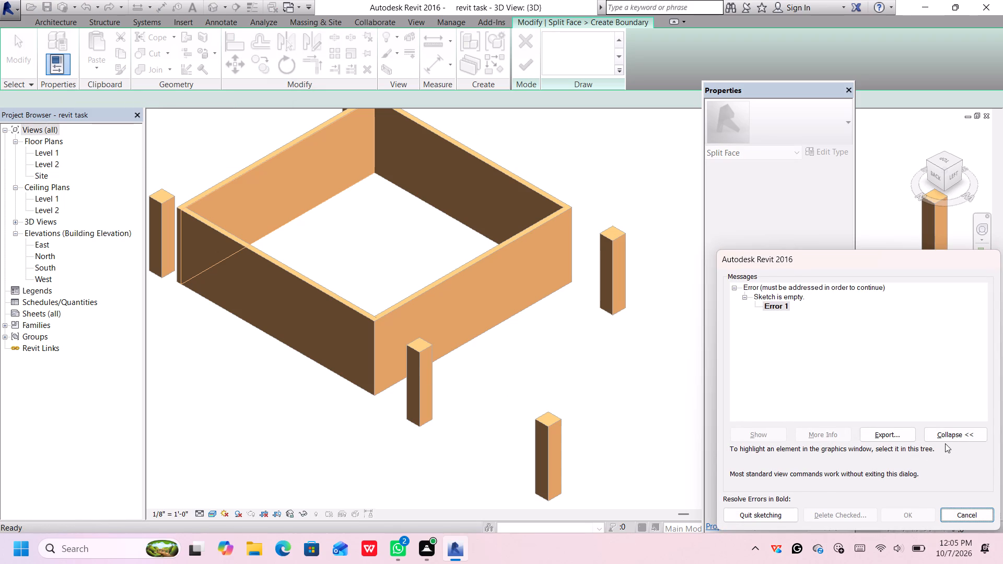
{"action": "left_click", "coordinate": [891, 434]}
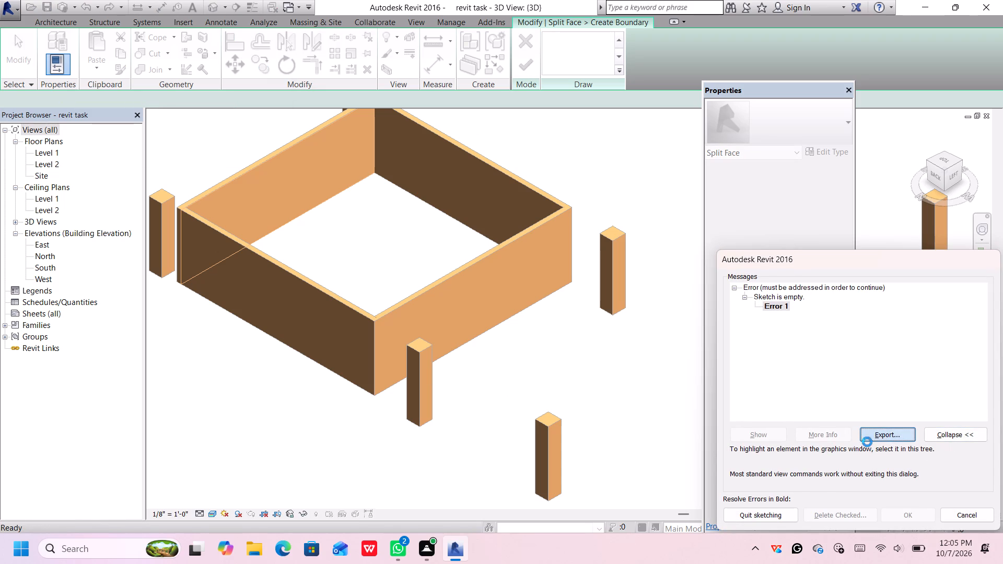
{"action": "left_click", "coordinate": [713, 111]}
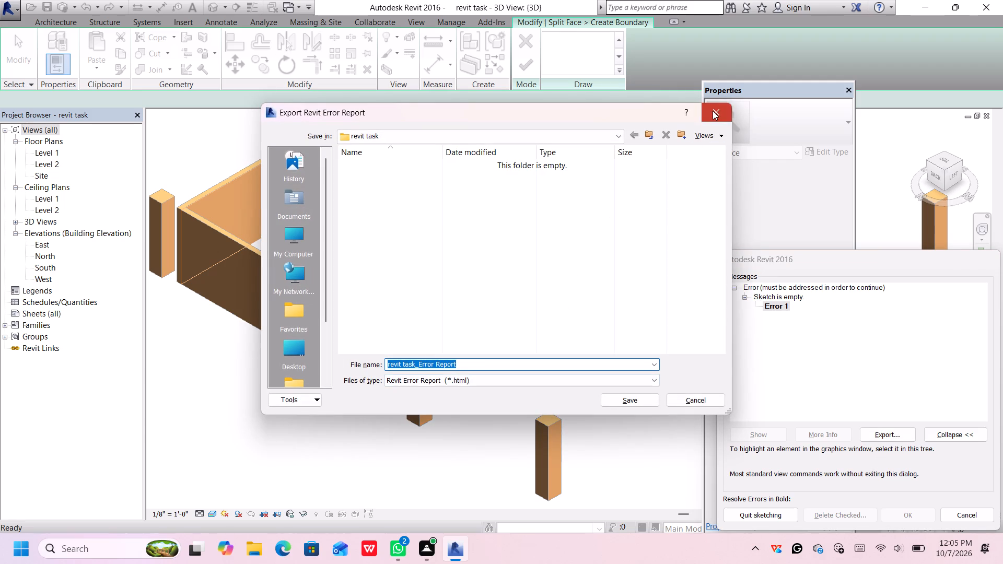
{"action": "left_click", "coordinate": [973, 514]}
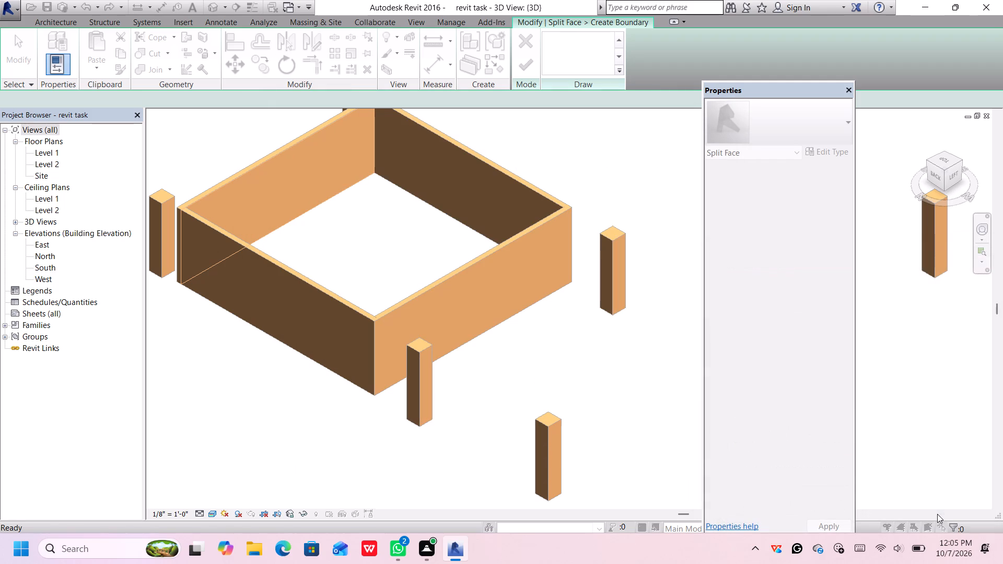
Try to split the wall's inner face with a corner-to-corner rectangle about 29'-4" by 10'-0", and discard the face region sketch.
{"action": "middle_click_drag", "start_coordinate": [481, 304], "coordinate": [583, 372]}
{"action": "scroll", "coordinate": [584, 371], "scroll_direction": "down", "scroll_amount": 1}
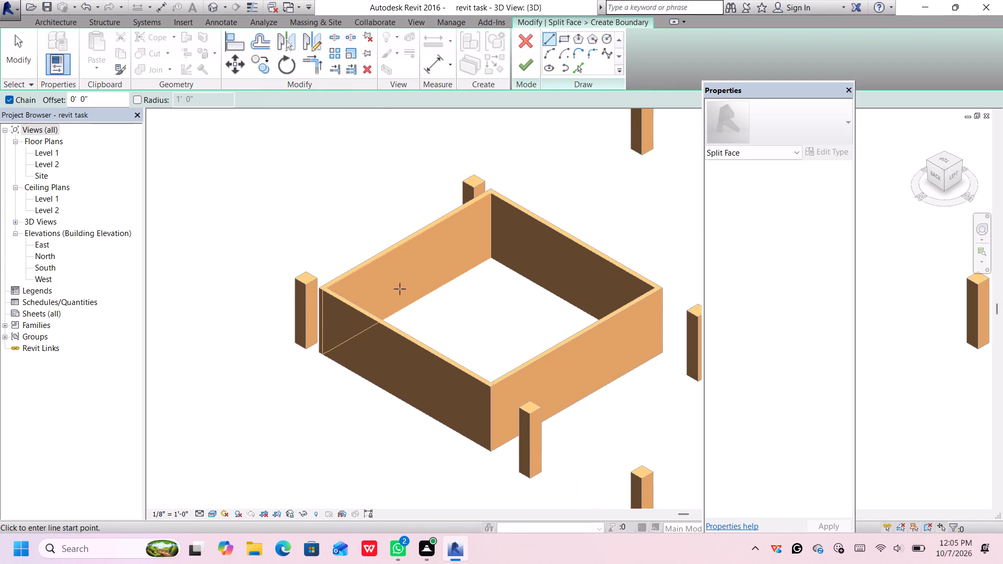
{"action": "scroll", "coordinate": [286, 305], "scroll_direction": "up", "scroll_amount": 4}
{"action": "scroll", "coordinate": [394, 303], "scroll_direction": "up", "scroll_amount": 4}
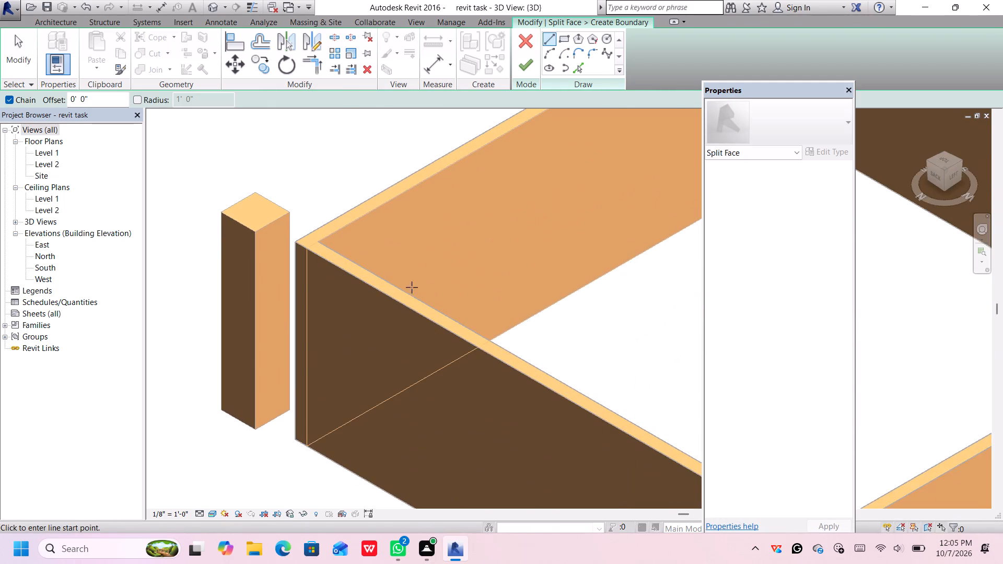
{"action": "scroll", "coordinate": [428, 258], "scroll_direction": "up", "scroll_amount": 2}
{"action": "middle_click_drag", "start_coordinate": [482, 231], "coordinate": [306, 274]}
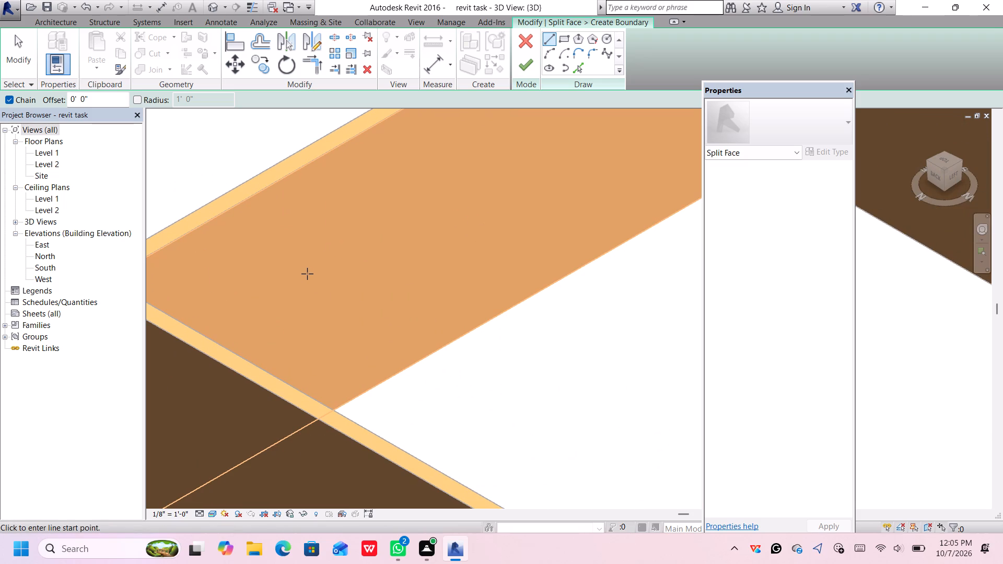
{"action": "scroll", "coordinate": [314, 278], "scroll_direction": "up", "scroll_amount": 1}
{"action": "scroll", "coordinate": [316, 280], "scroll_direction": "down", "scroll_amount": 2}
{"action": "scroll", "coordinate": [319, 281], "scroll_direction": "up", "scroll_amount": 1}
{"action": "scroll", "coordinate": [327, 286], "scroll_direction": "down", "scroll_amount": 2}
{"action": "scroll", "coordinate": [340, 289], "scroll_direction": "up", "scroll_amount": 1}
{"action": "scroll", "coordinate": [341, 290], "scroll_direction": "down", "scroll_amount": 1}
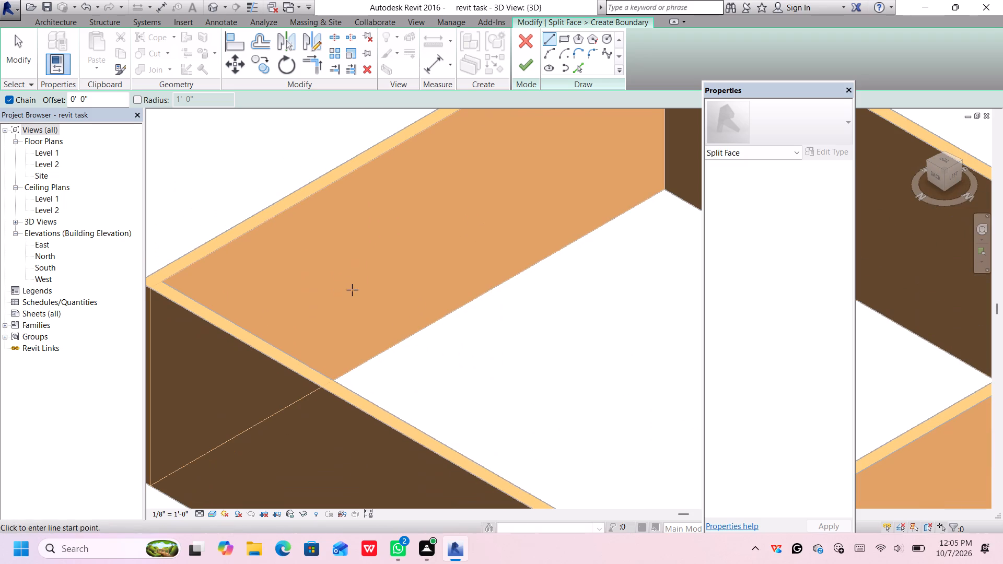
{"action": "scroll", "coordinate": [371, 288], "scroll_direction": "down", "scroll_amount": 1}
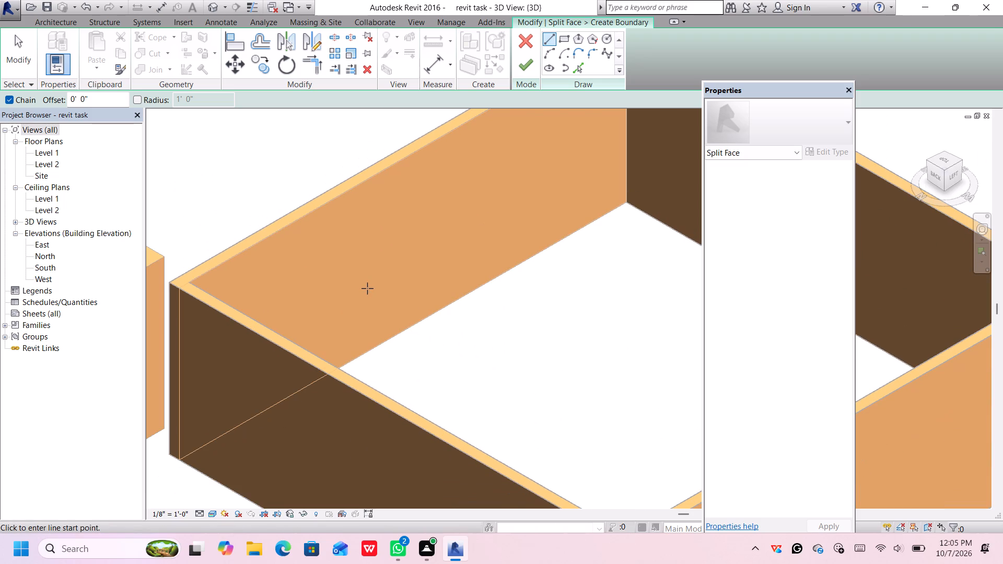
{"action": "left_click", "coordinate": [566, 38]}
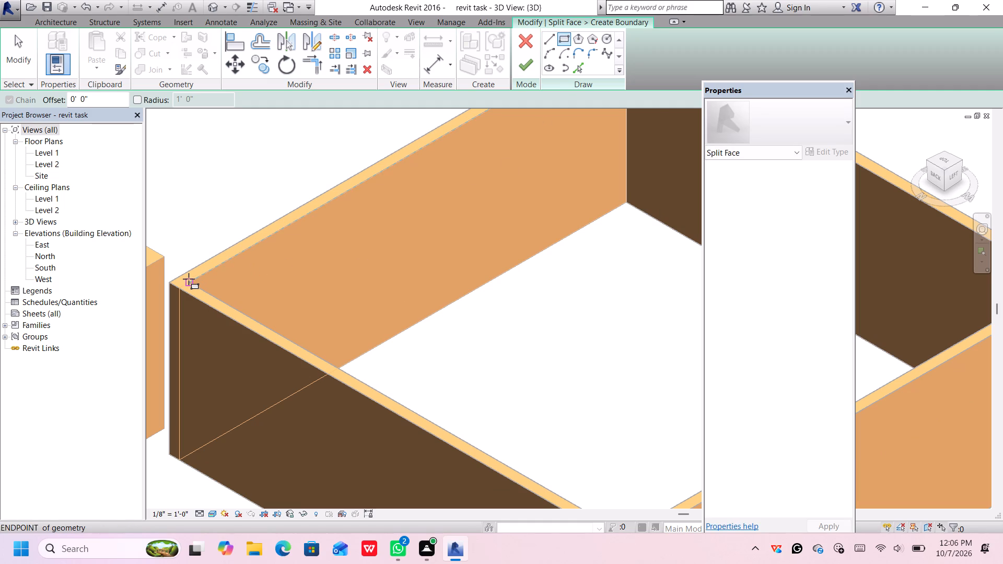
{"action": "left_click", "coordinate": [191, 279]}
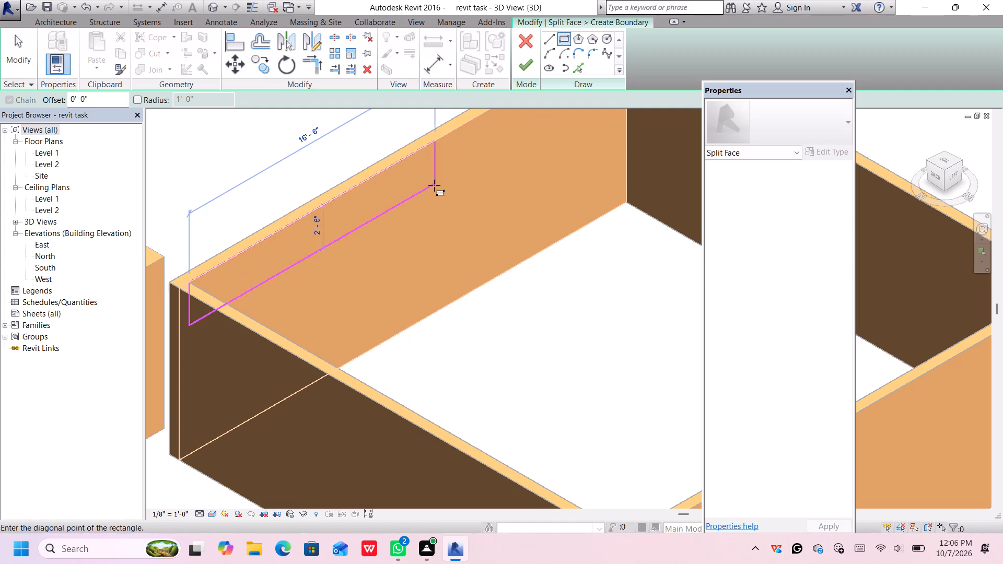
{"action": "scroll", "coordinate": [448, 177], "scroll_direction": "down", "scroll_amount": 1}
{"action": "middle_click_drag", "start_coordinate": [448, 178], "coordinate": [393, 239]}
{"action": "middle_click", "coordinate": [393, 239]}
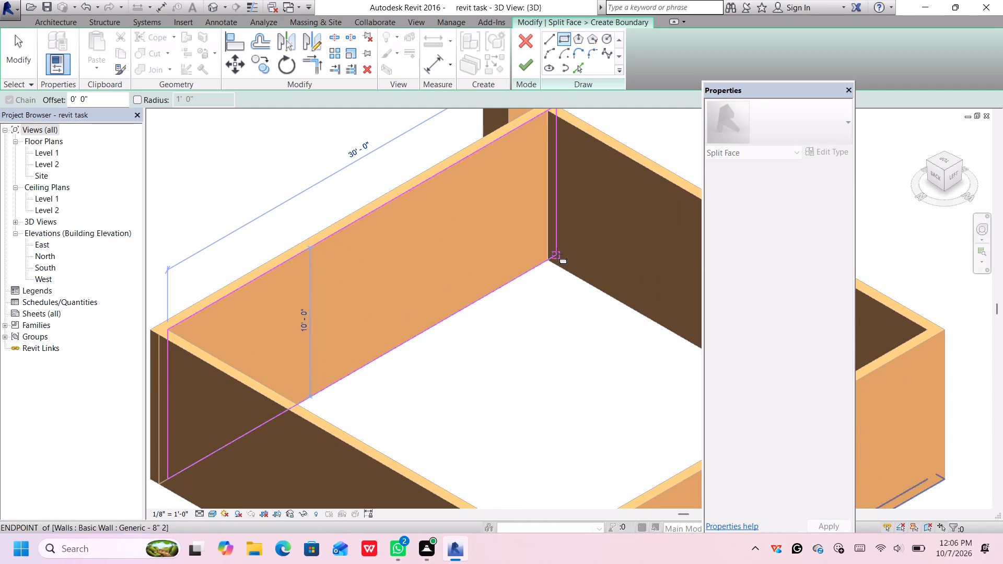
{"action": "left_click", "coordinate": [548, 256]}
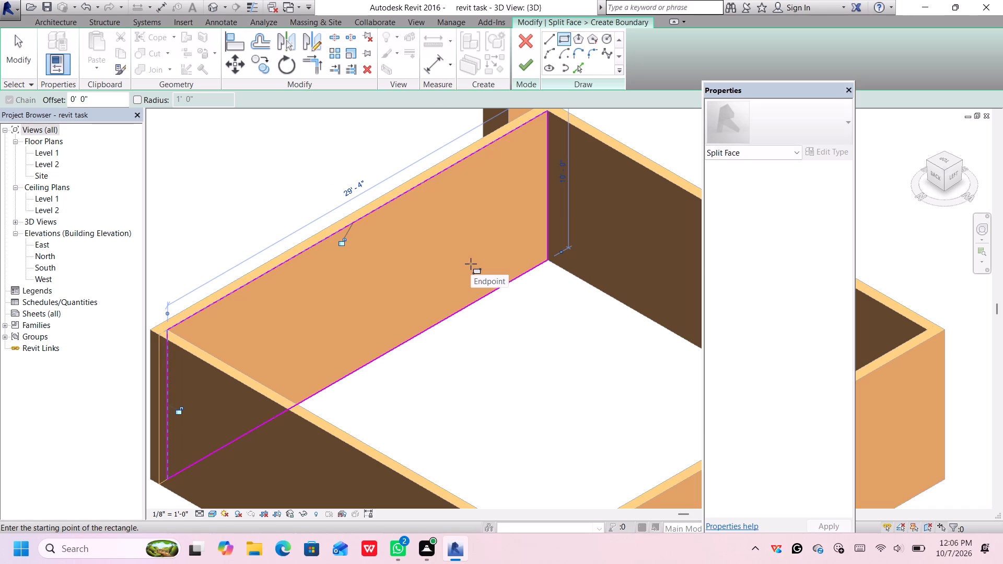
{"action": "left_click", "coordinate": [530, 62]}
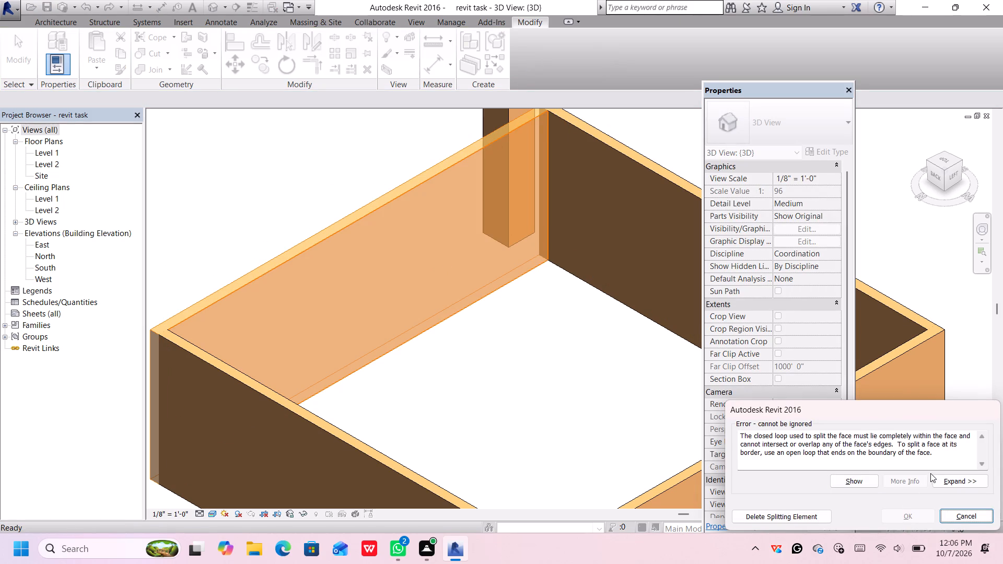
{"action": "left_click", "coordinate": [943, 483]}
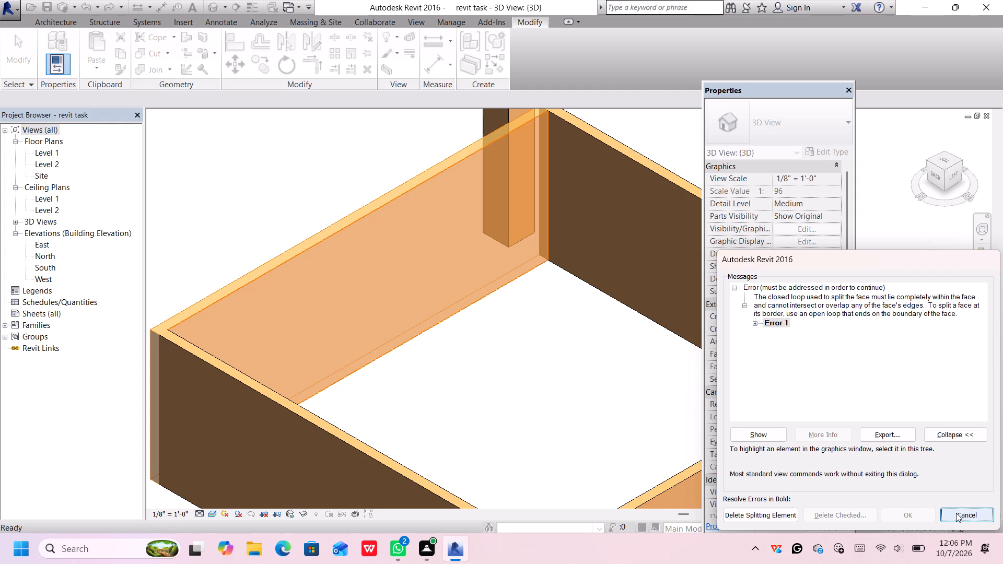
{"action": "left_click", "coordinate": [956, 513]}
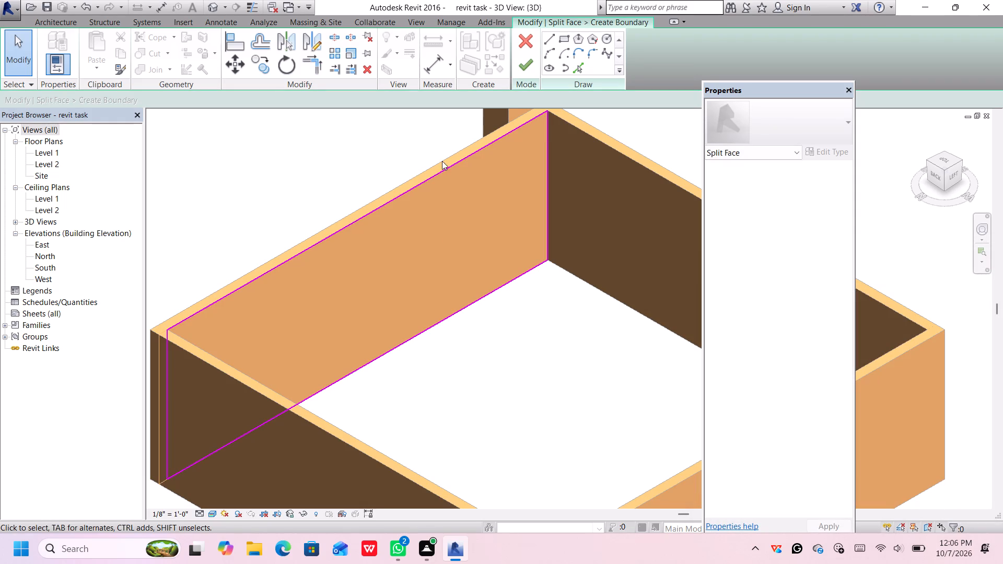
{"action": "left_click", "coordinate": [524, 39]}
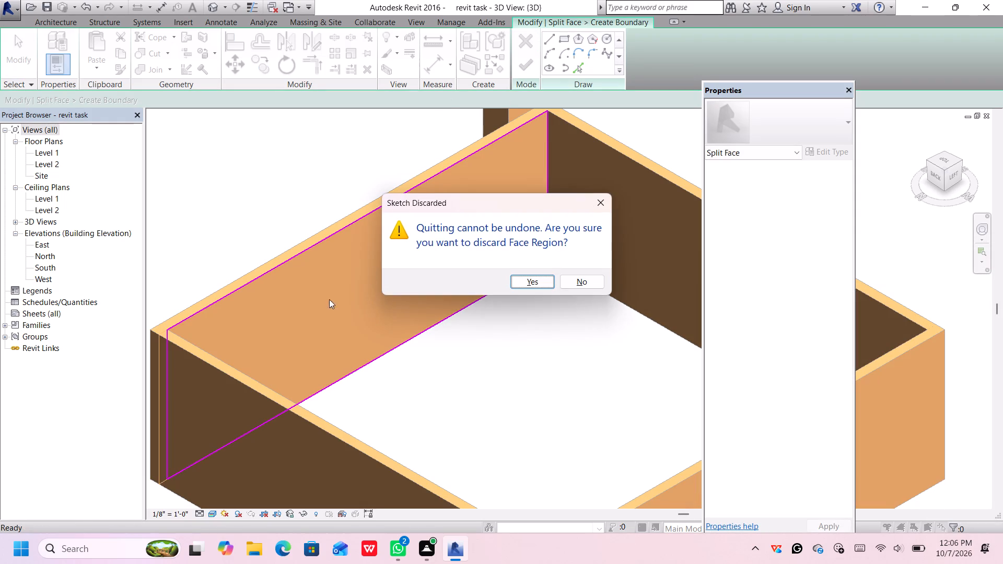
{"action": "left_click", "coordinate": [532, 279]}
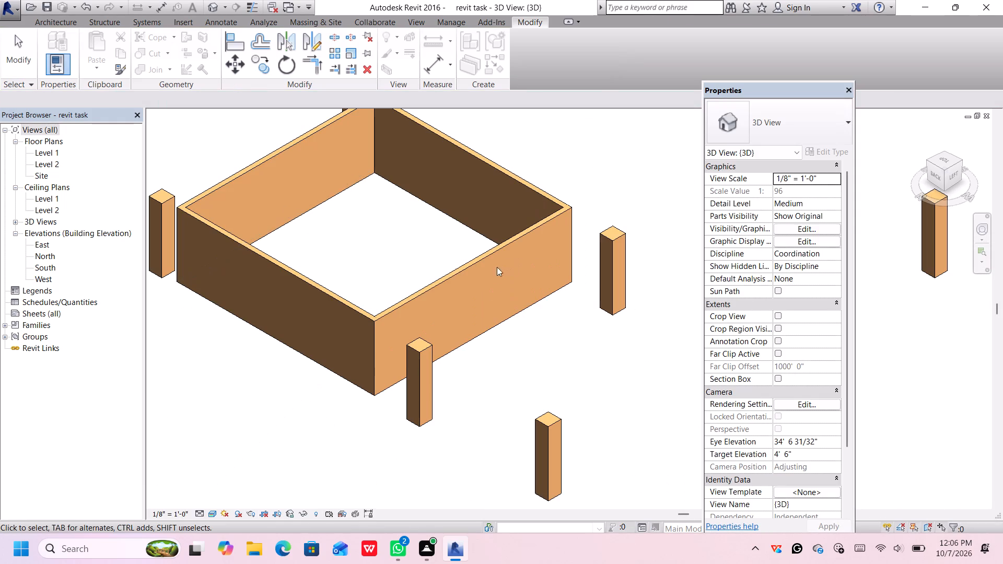
Split the inner face of the enclosure's darker back wall with a full-height vertical line at its corner with the lighter back wall.
{"action": "middle_click_drag", "start_coordinate": [276, 184], "coordinate": [287, 227]}
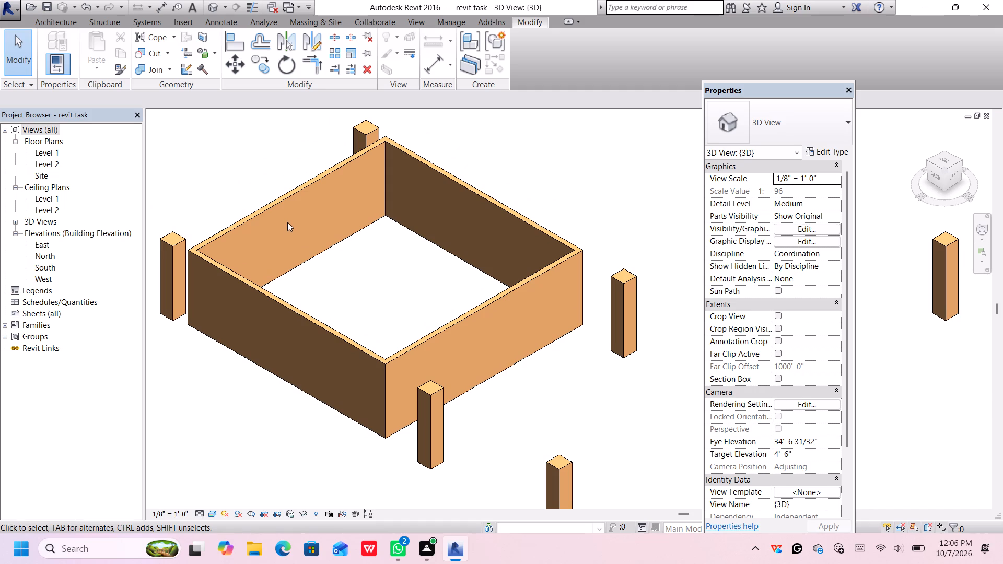
{"action": "scroll", "coordinate": [287, 222], "scroll_direction": "down", "scroll_amount": 1}
{"action": "scroll", "coordinate": [287, 222], "scroll_direction": "up", "scroll_amount": 1}
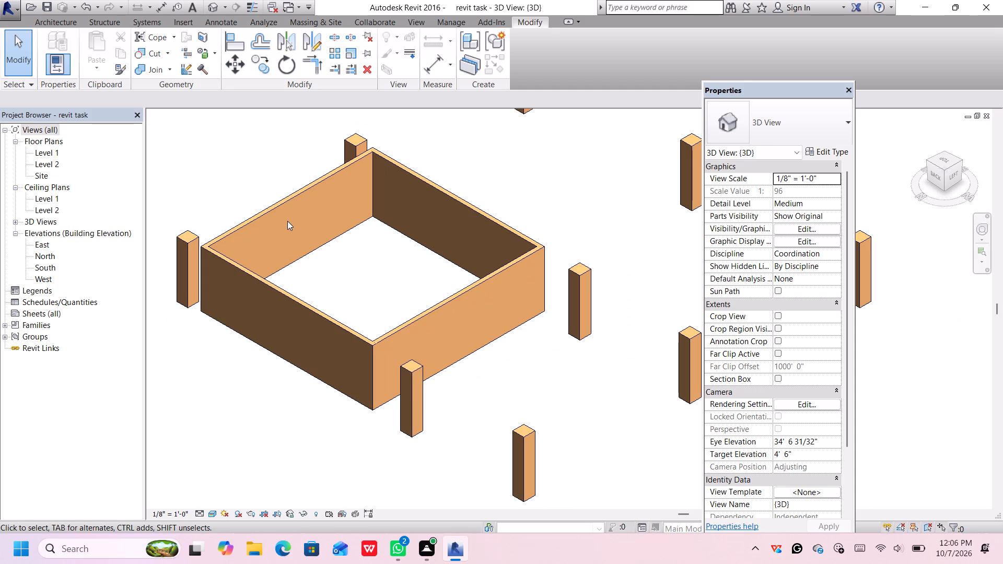
{"action": "middle_click_drag", "start_coordinate": [344, 213], "coordinate": [339, 250]}
{"action": "scroll", "coordinate": [375, 195], "scroll_direction": "up", "scroll_amount": 3}
{"action": "scroll", "coordinate": [375, 195], "scroll_direction": "down", "scroll_amount": 1}
{"action": "scroll", "coordinate": [375, 195], "scroll_direction": "up", "scroll_amount": 1}
{"action": "middle_click_drag", "start_coordinate": [389, 172], "coordinate": [392, 305]}
{"action": "scroll", "coordinate": [377, 289], "scroll_direction": "up", "scroll_amount": 6}
{"action": "scroll", "coordinate": [425, 358], "scroll_direction": "up", "scroll_amount": 1}
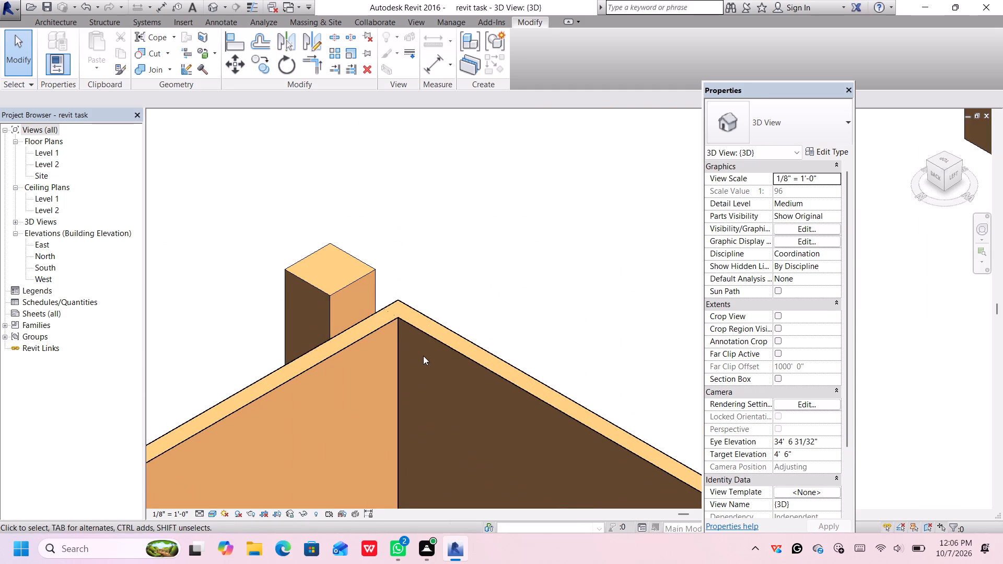
{"action": "scroll", "coordinate": [423, 356], "scroll_direction": "up", "scroll_amount": 1}
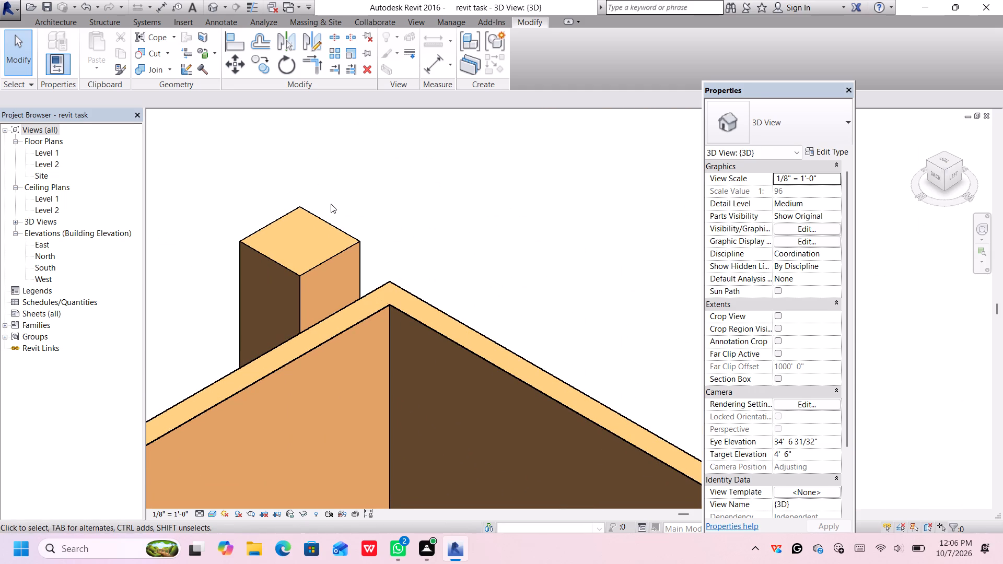
{"action": "left_click", "coordinate": [204, 39]}
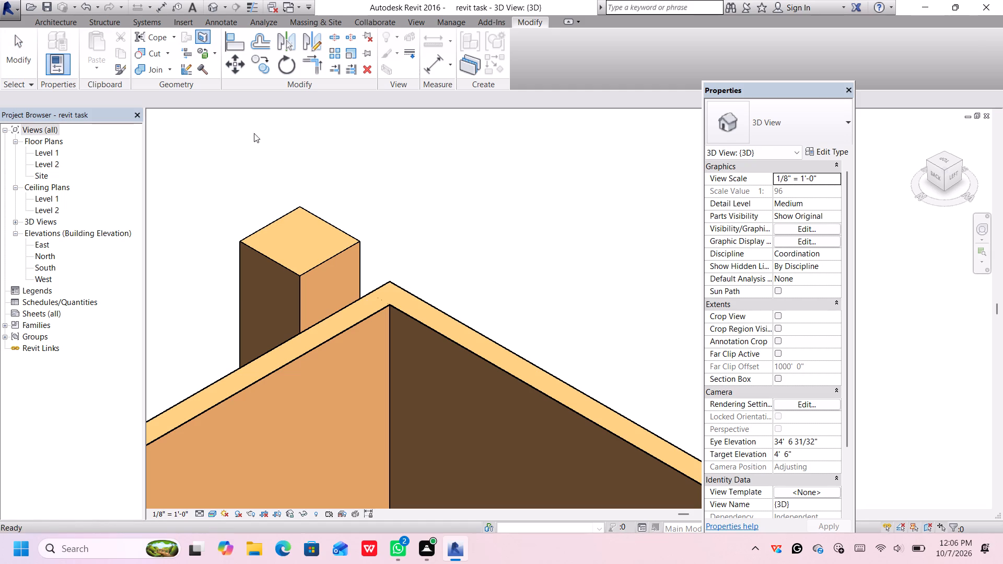
{"action": "middle_click_drag", "start_coordinate": [385, 312], "coordinate": [373, 211]}
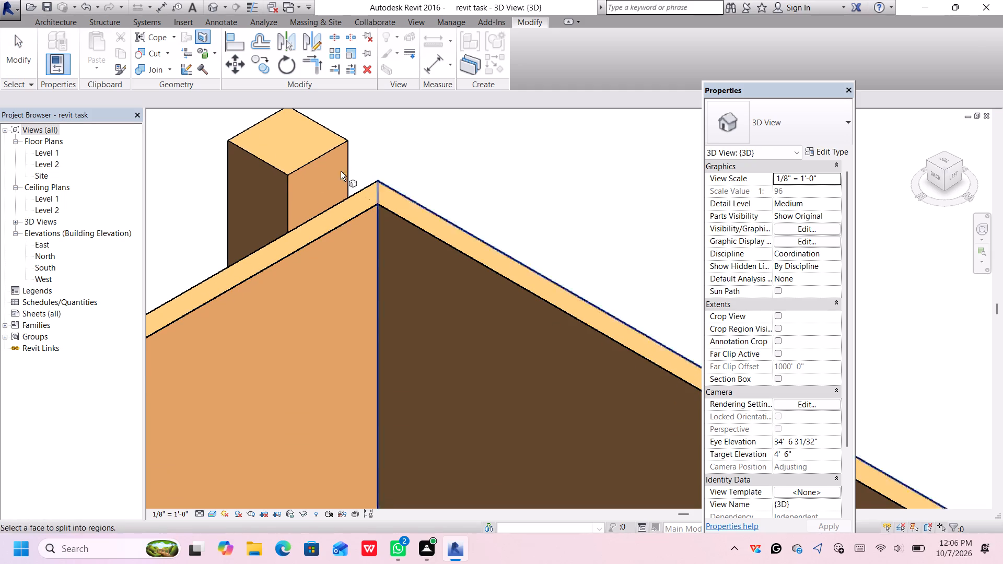
{"action": "left_click", "coordinate": [205, 40]}
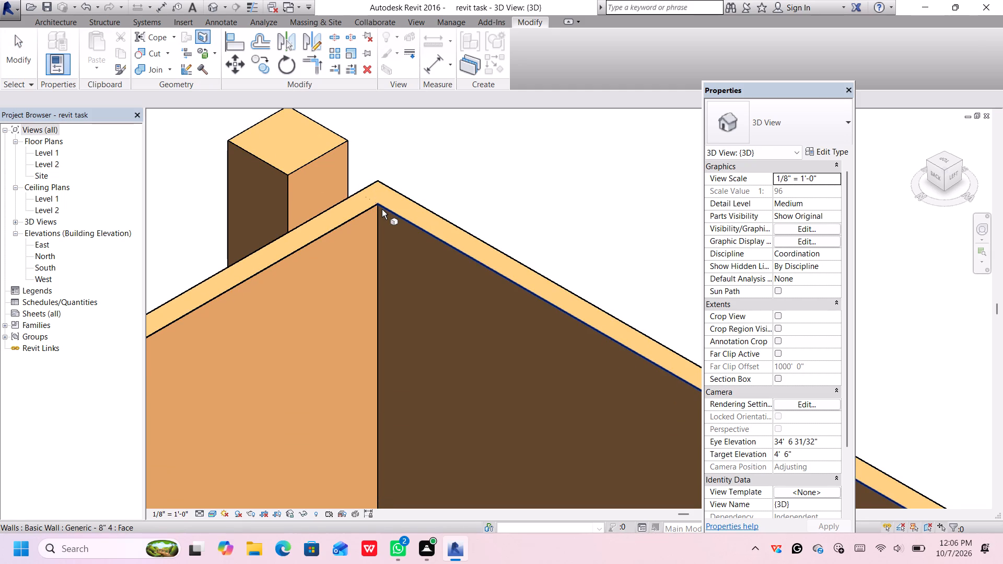
{"action": "left_click", "coordinate": [354, 241]}
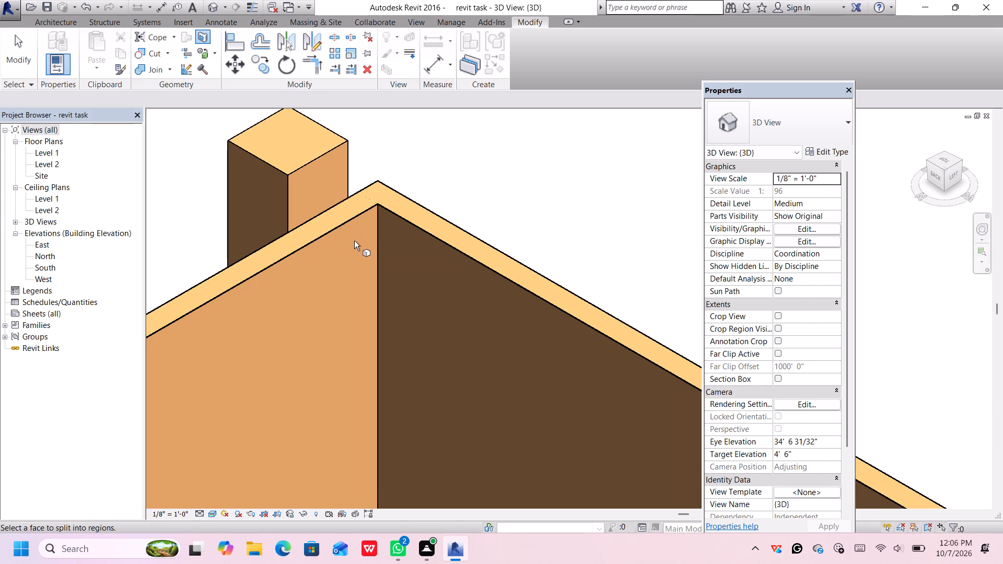
{"action": "left_click", "coordinate": [344, 242]}
{"action": "scroll", "coordinate": [344, 242], "scroll_direction": "down", "scroll_amount": 7}
{"action": "scroll", "coordinate": [336, 284], "scroll_direction": "down", "scroll_amount": 1}
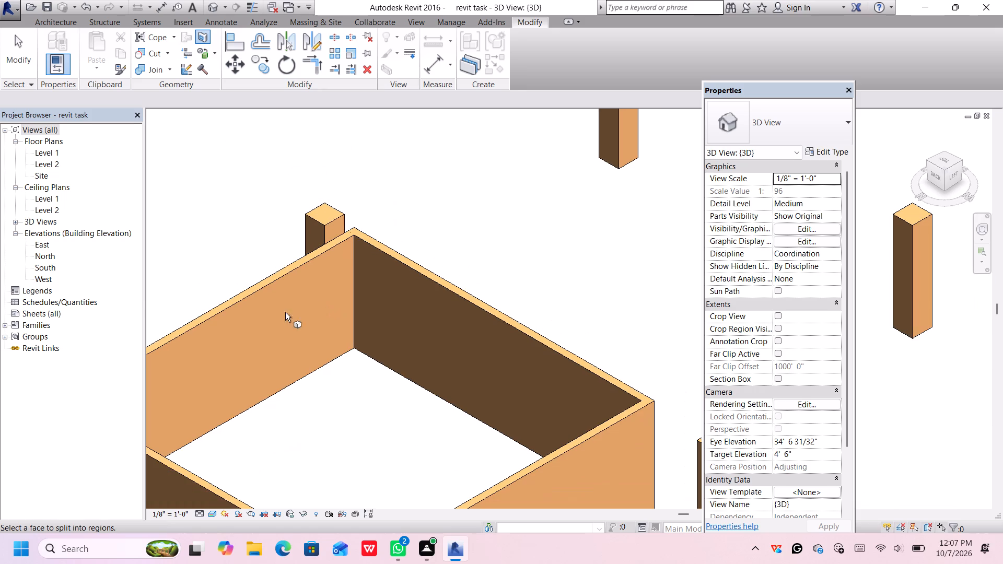
{"action": "left_click", "coordinate": [272, 313]}
{"action": "left_click", "coordinate": [388, 288]}
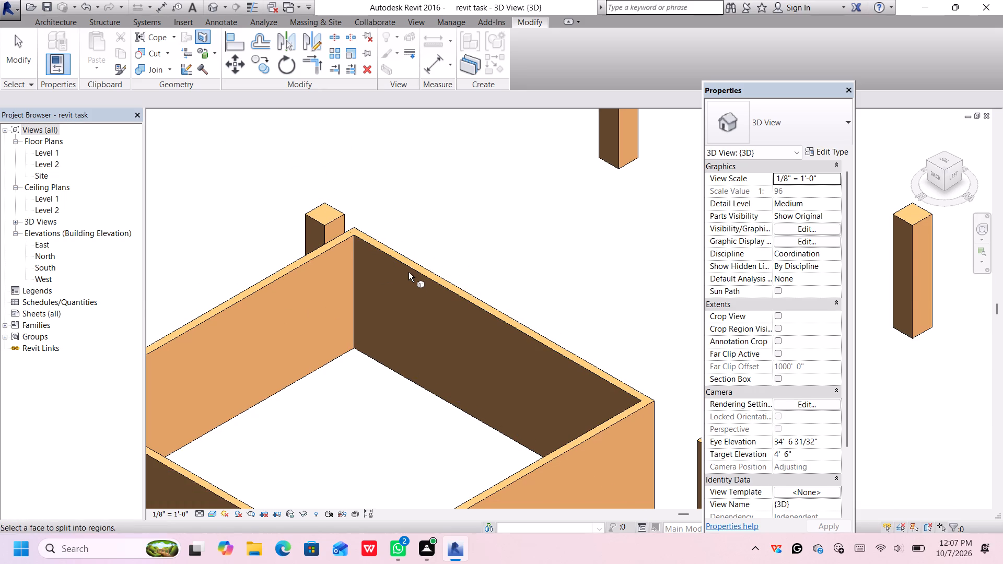
{"action": "left_click", "coordinate": [410, 269]}
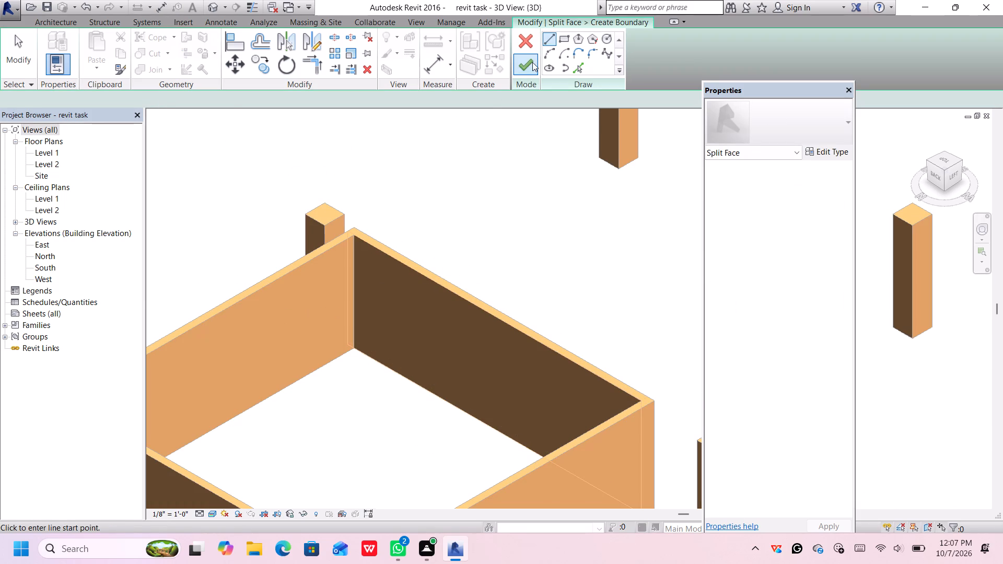
{"action": "left_click", "coordinate": [548, 41]}
{"action": "scroll", "coordinate": [352, 256], "scroll_direction": "up", "scroll_amount": 5}
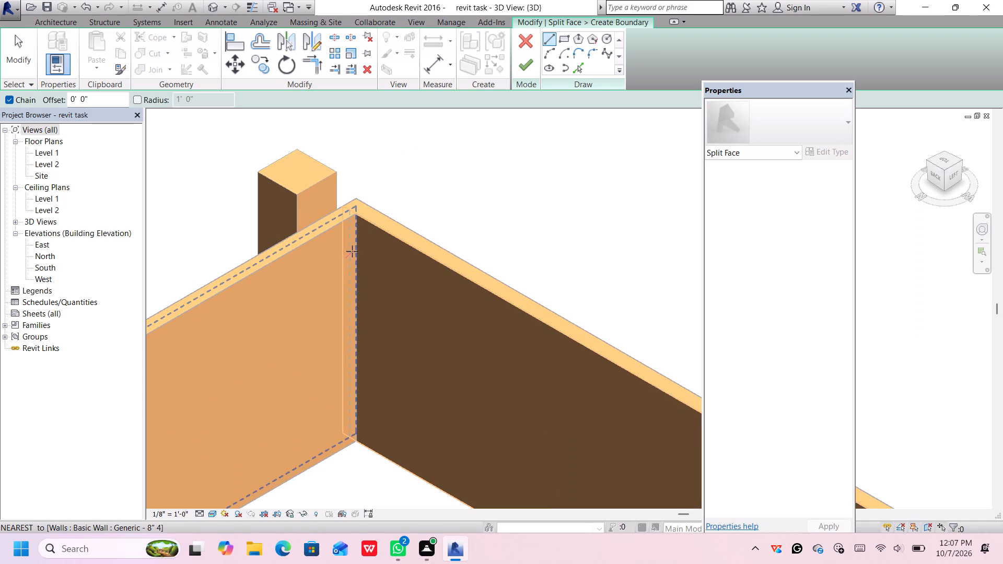
{"action": "scroll", "coordinate": [352, 244], "scroll_direction": "up", "scroll_amount": 6}
{"action": "left_click", "coordinate": [358, 179]}
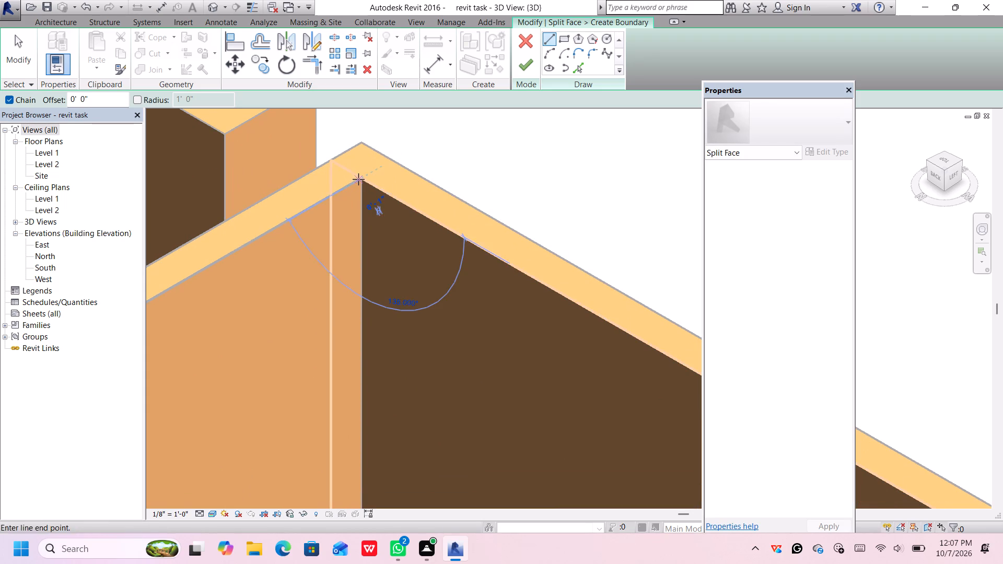
{"action": "scroll", "coordinate": [381, 369], "scroll_direction": "down", "scroll_amount": 2}
{"action": "middle_click_drag", "start_coordinate": [379, 371], "coordinate": [375, 142]}
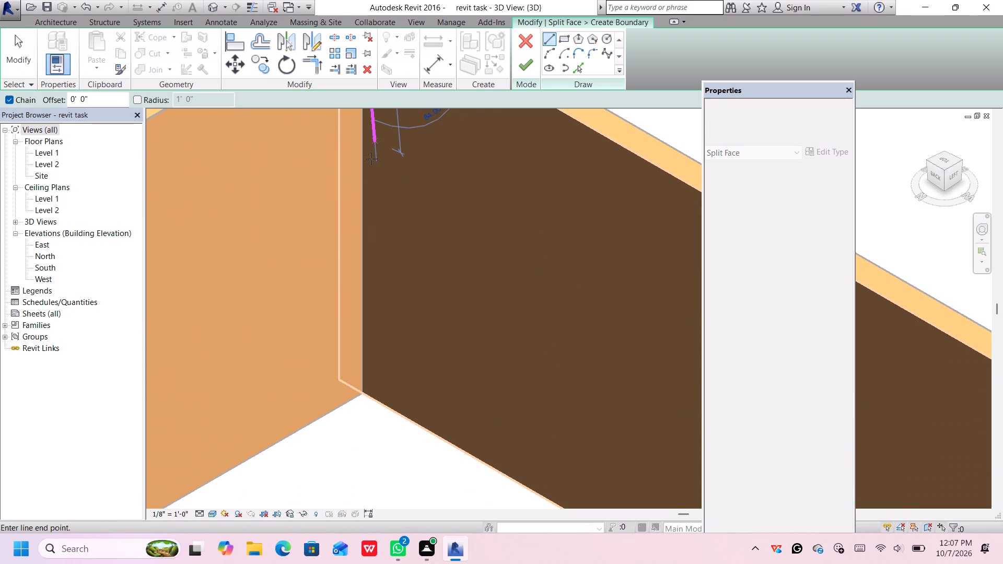
{"action": "left_click", "coordinate": [365, 393]}
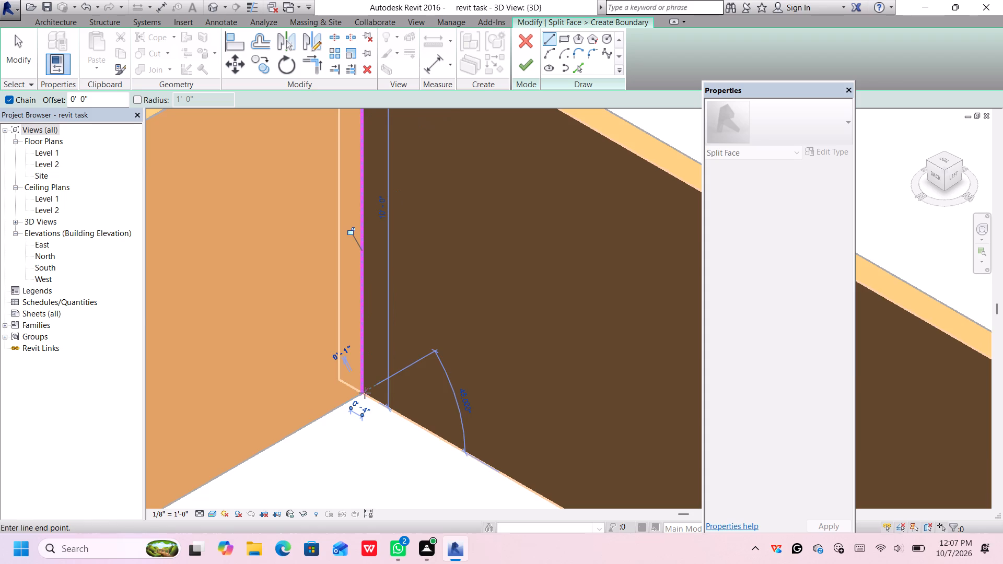
{"action": "scroll", "coordinate": [365, 393], "scroll_direction": "down", "scroll_amount": 5}
{"action": "key", "text": "Return"}
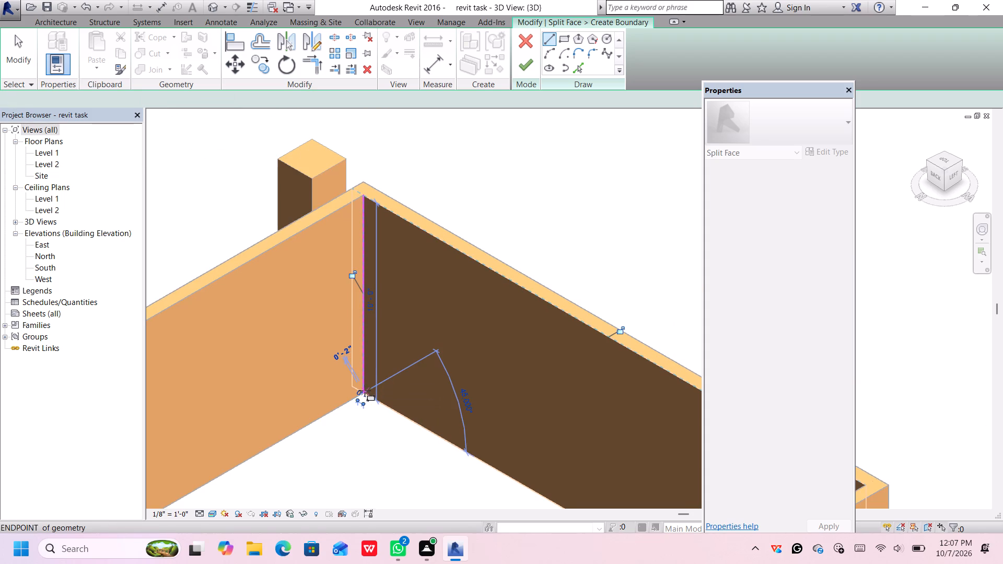
{"action": "left_click", "coordinate": [531, 68]}
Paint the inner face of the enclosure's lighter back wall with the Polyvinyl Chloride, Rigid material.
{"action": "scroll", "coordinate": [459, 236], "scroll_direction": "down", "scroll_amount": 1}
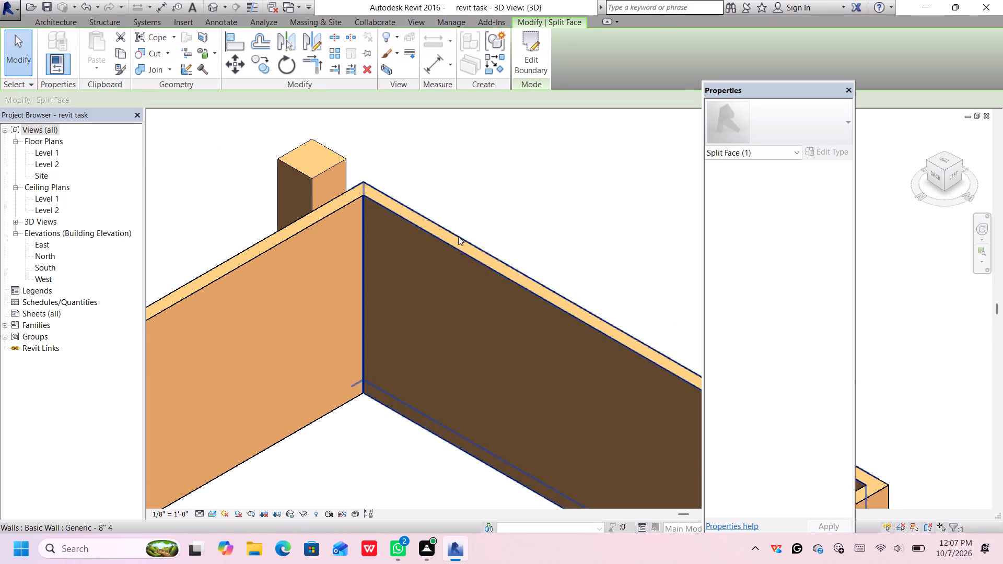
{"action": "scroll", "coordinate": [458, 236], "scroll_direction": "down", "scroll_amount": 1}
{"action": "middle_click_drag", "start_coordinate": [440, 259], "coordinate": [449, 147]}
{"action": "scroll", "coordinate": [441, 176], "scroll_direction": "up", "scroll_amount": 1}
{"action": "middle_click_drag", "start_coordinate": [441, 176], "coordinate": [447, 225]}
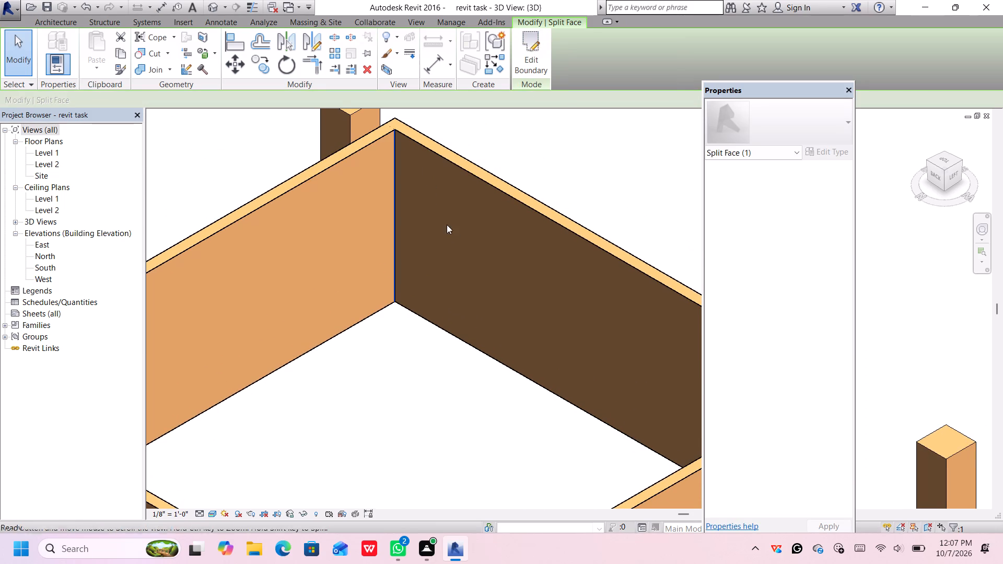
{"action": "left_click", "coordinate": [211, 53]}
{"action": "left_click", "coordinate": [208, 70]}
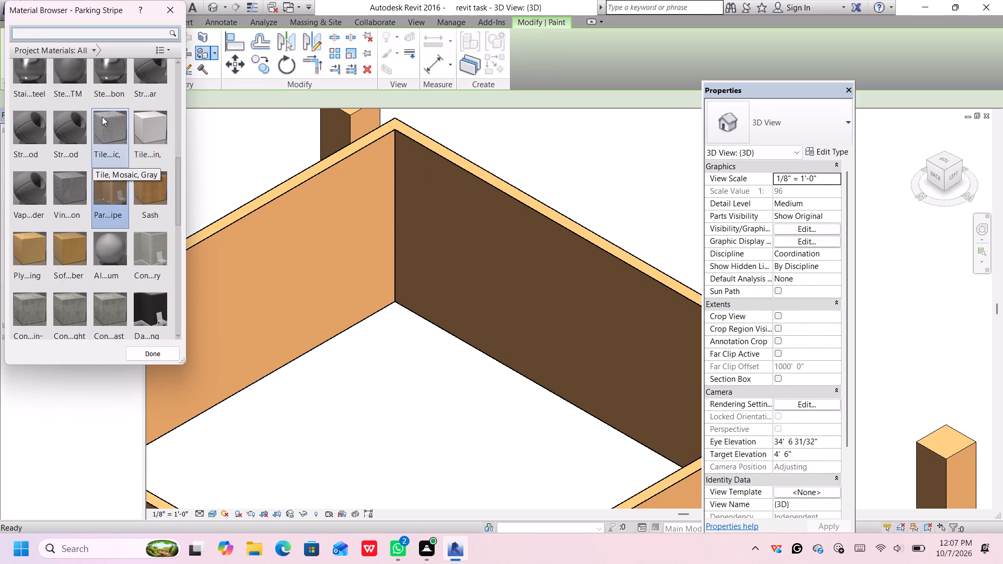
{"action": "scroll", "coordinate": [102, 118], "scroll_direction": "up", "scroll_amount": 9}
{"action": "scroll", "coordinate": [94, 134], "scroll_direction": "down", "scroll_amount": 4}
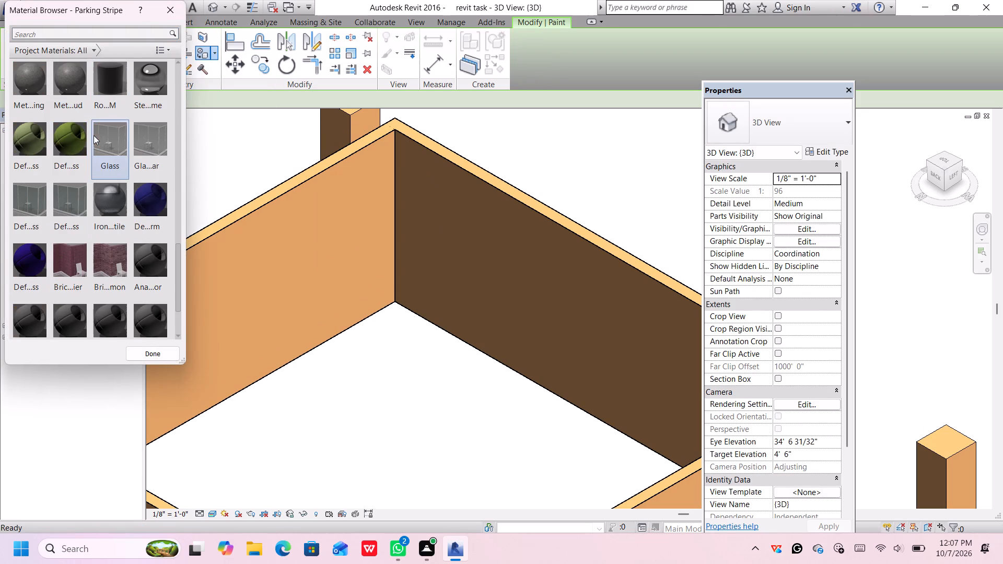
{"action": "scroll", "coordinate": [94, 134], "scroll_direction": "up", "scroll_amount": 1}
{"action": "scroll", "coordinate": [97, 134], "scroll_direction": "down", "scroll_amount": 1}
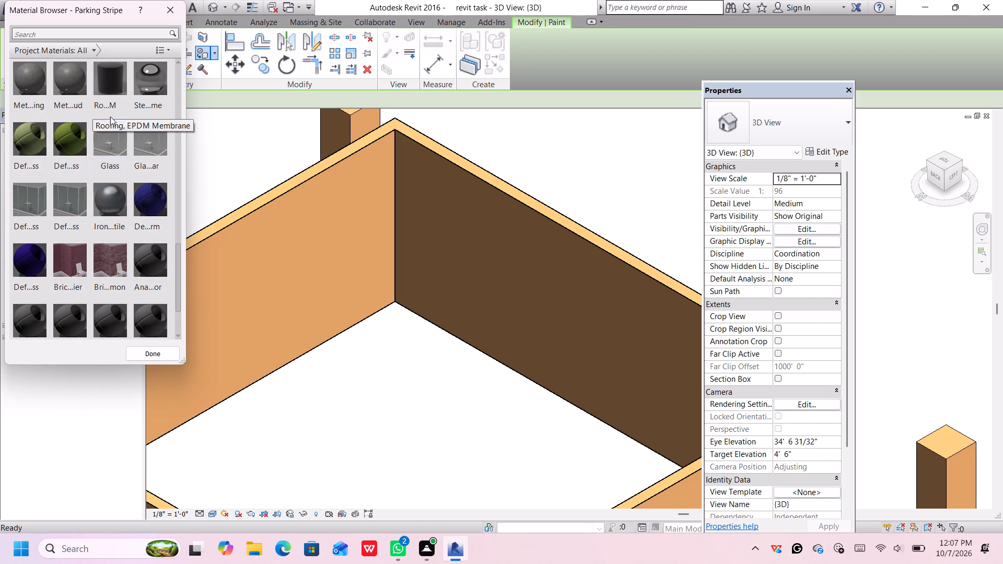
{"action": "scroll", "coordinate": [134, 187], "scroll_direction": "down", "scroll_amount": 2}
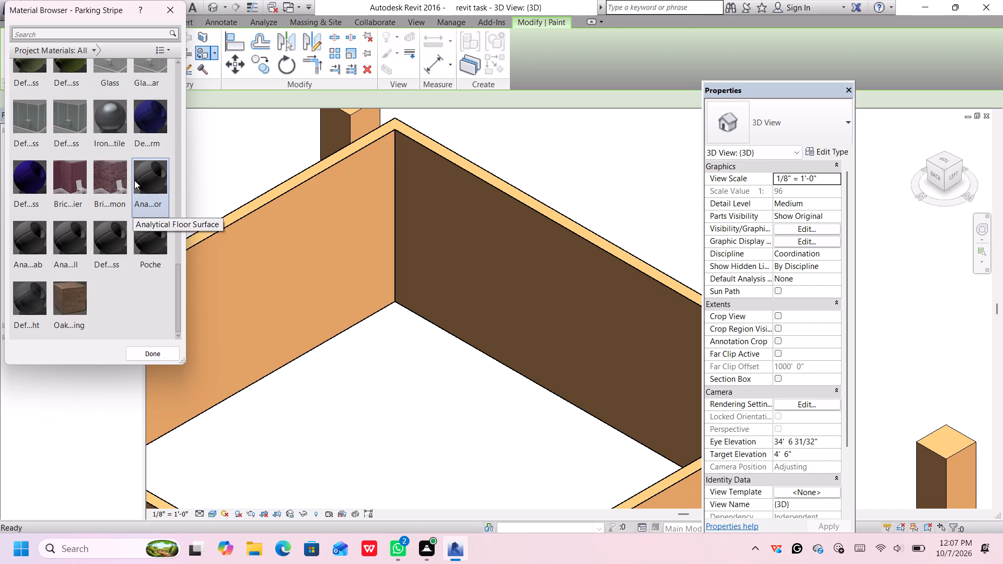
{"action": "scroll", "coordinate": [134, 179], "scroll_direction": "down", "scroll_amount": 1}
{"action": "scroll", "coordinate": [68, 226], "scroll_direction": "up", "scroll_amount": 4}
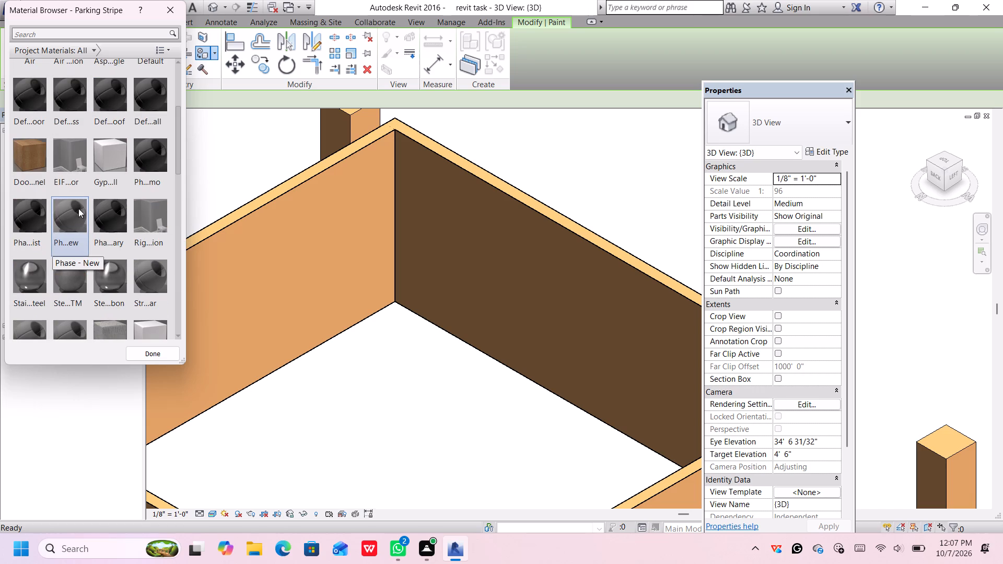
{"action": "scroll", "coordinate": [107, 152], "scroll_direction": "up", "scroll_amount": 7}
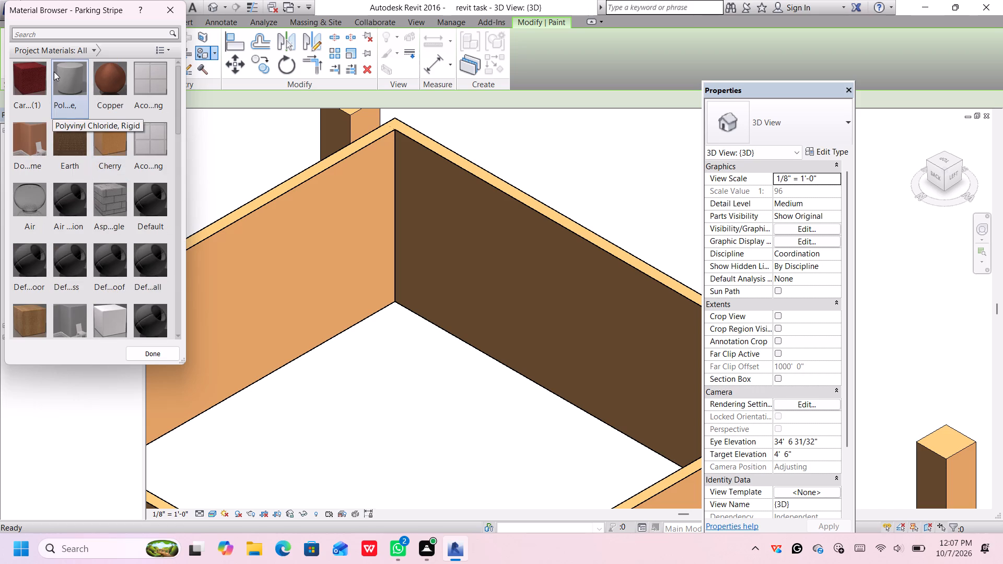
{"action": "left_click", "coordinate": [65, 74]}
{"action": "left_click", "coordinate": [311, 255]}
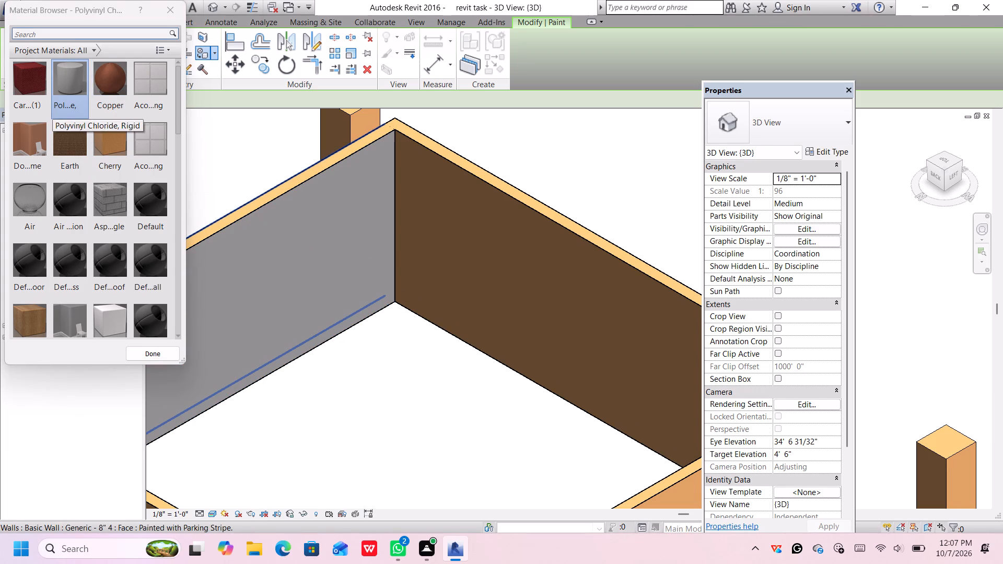
Filter the project materials to Paint, apply Parking Stripe to the inner face of the lighter back wall, and finish painting.
{"action": "left_click", "coordinate": [92, 46]}
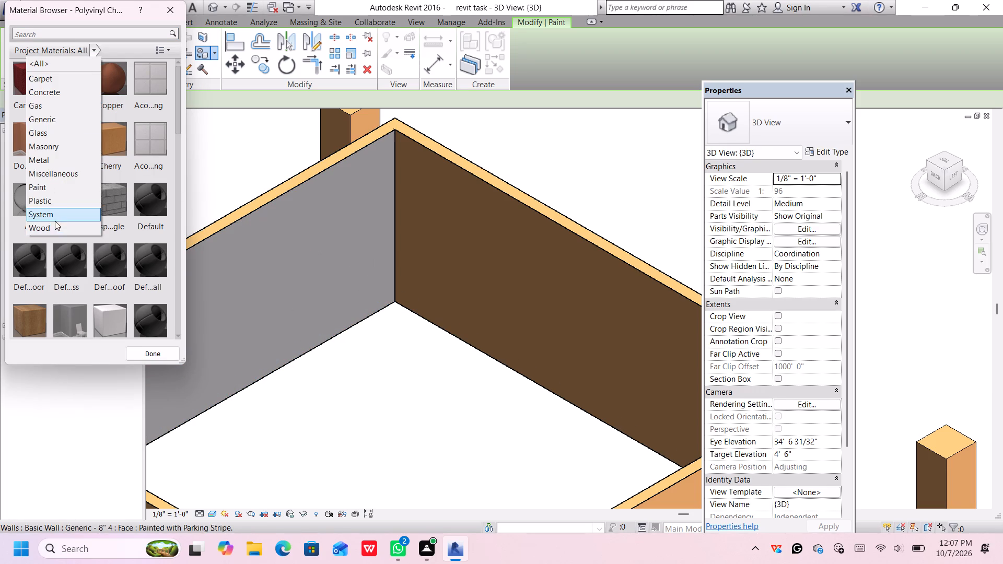
{"action": "left_click", "coordinate": [66, 190]}
{"action": "left_click", "coordinate": [48, 77]}
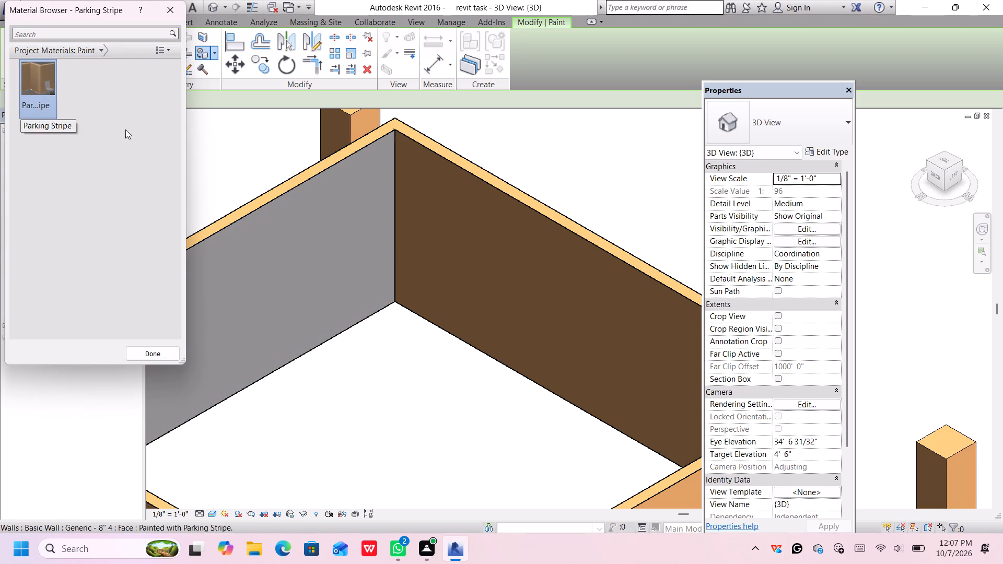
{"action": "scroll", "coordinate": [373, 250], "scroll_direction": "down", "scroll_amount": 1}
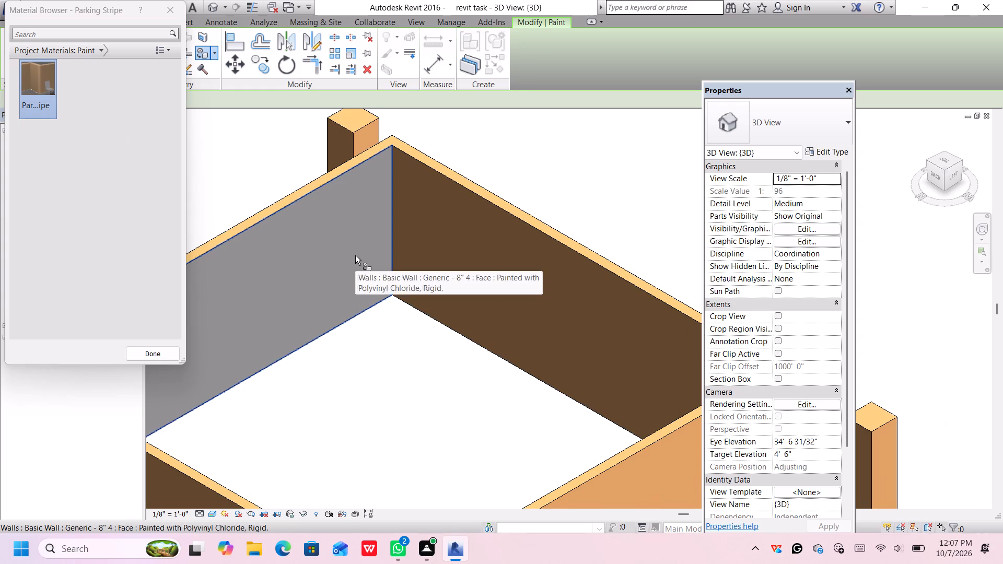
{"action": "scroll", "coordinate": [352, 255], "scroll_direction": "down", "scroll_amount": 2}
{"action": "middle_click_drag", "start_coordinate": [312, 285], "coordinate": [373, 248]}
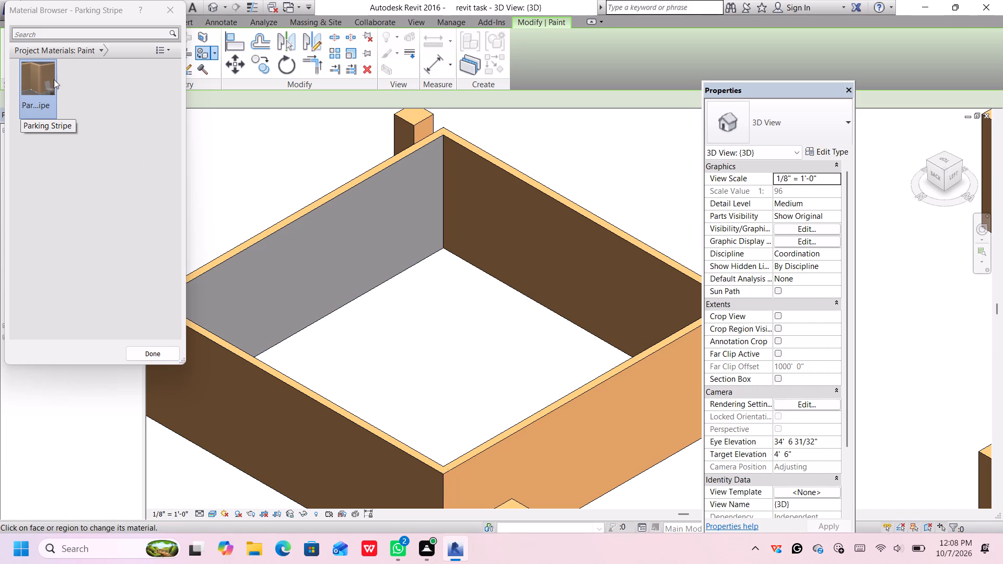
{"action": "scroll", "coordinate": [314, 138], "scroll_direction": "down", "scroll_amount": 3}
{"action": "middle_click_drag", "start_coordinate": [323, 153], "coordinate": [332, 169]}
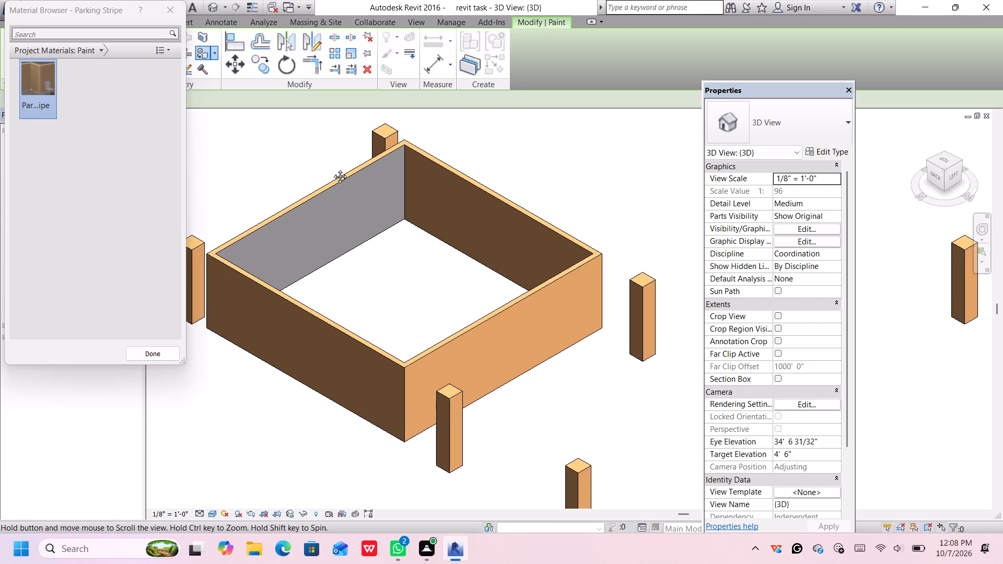
{"action": "middle_click_drag", "start_coordinate": [332, 169], "coordinate": [349, 194]}
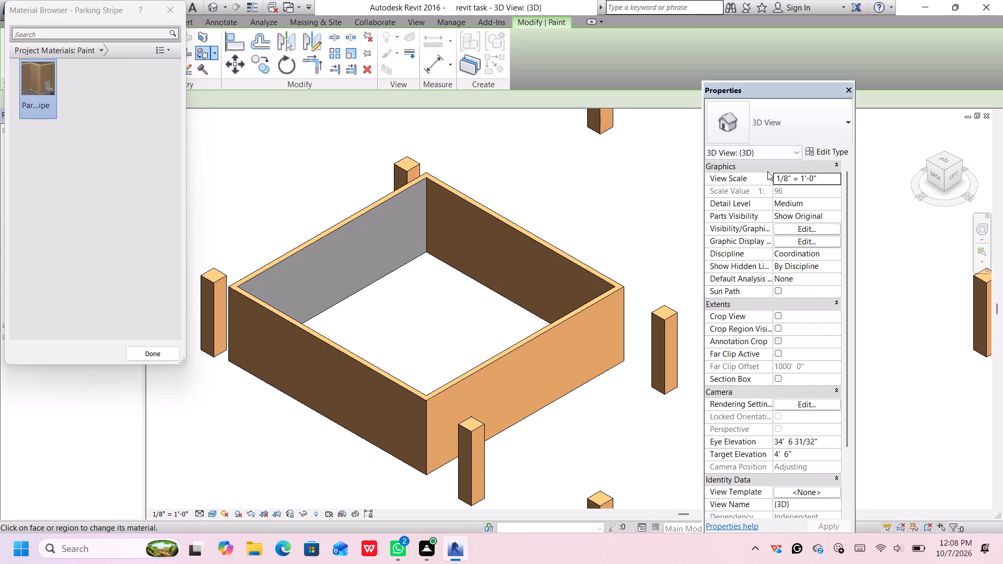
{"action": "left_click", "coordinate": [390, 236]}
{"action": "left_click", "coordinate": [393, 223]}
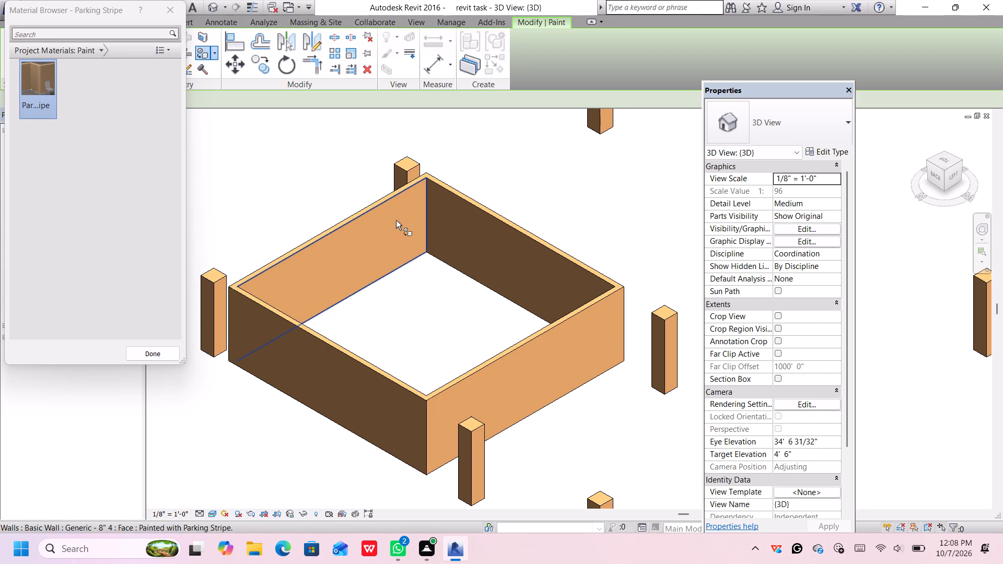
{"action": "left_click", "coordinate": [402, 311]}
{"action": "left_click", "coordinate": [150, 356]}
Select the enclosure's lighter back wall and turn the 3D view to face the Left/Front corner for a close look at the back corner.
{"action": "left_click", "coordinate": [339, 248]}
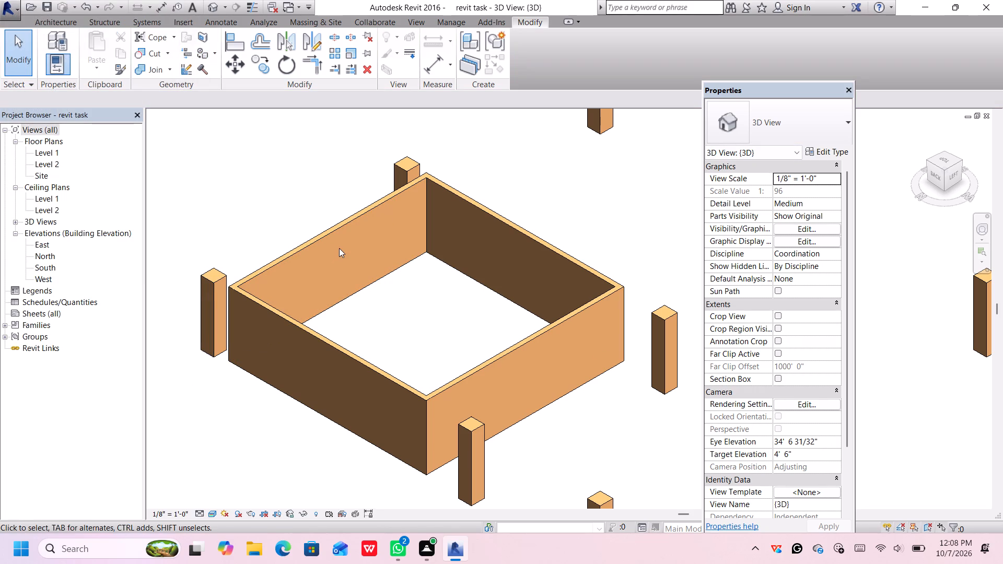
{"action": "left_click", "coordinate": [418, 188]}
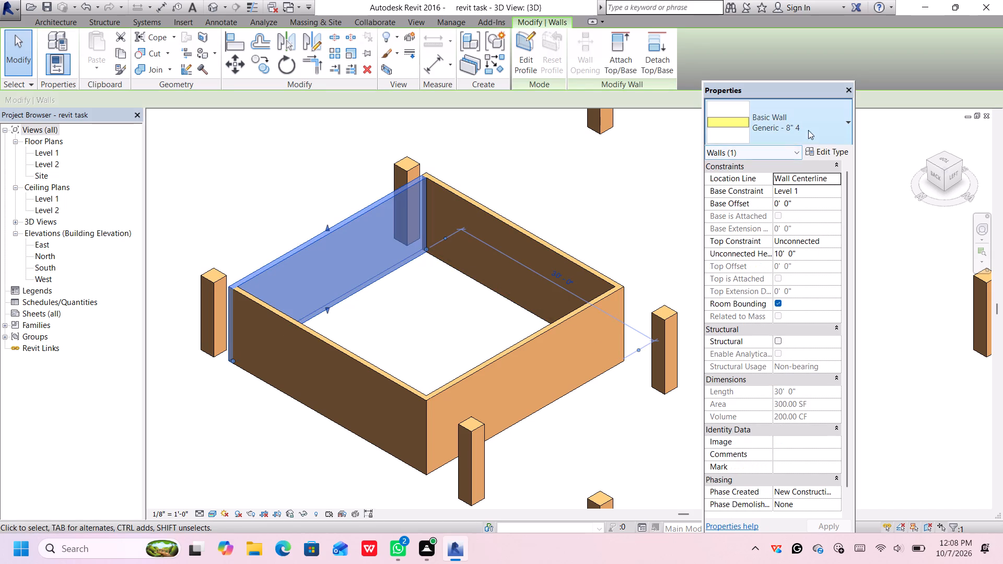
{"action": "scroll", "coordinate": [801, 140], "scroll_direction": "up", "scroll_amount": 2}
{"action": "middle_click_drag", "start_coordinate": [458, 280], "coordinate": [460, 281]}
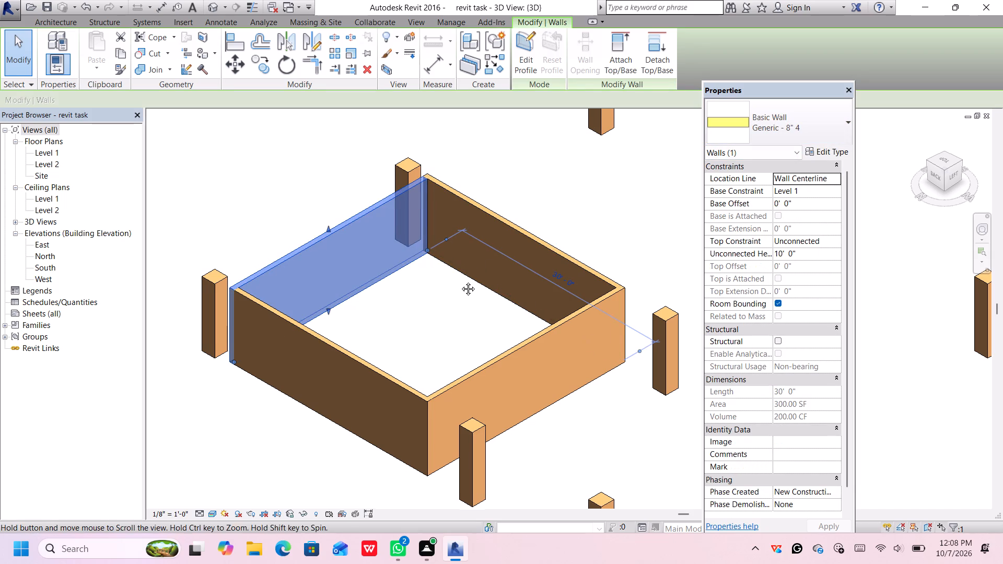
{"action": "middle_click_drag", "start_coordinate": [460, 281], "coordinate": [605, 277]}
{"action": "scroll", "coordinate": [558, 230], "scroll_direction": "up", "scroll_amount": 4}
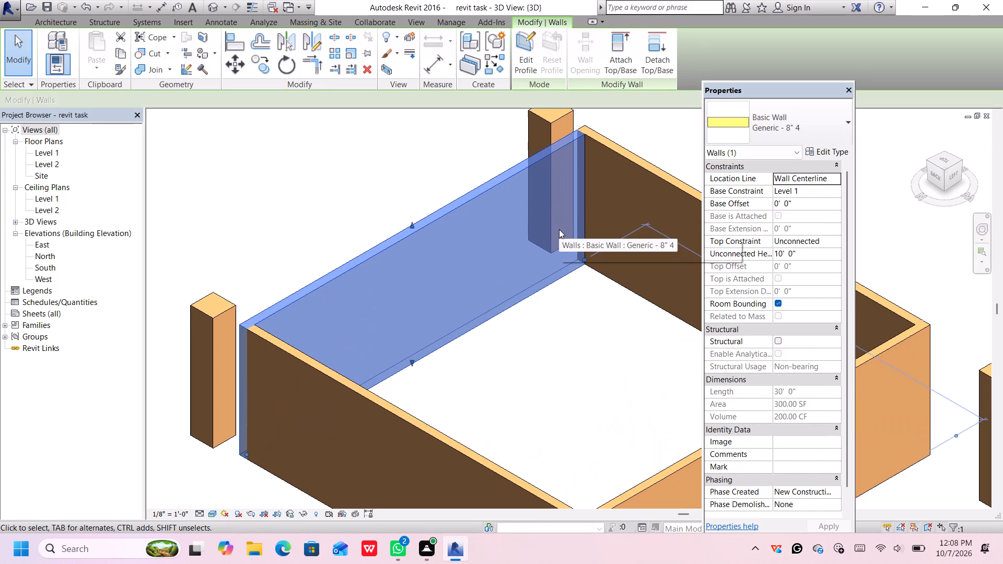
{"action": "scroll", "coordinate": [291, 340], "scroll_direction": "up", "scroll_amount": 3}
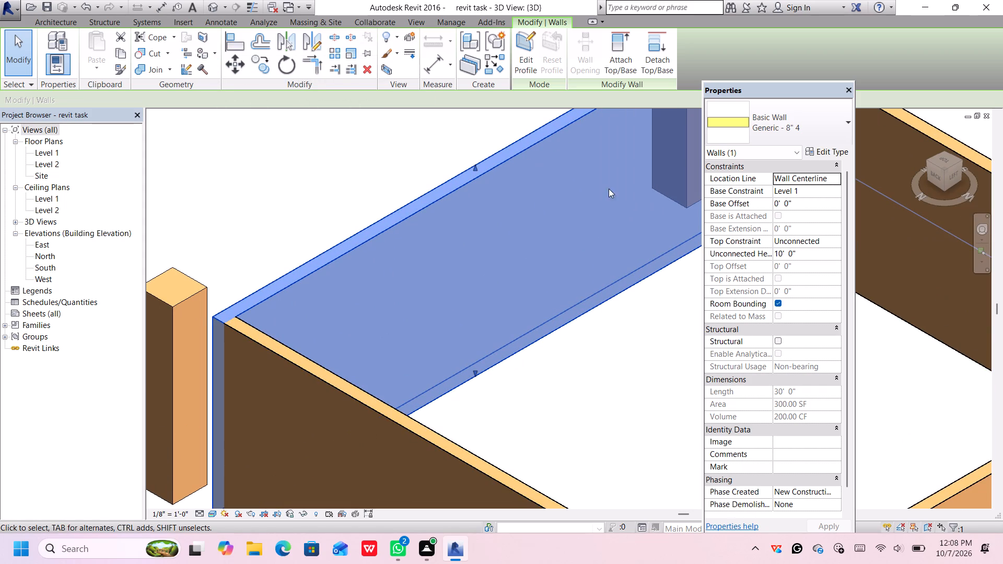
{"action": "left_click", "coordinate": [960, 158]}
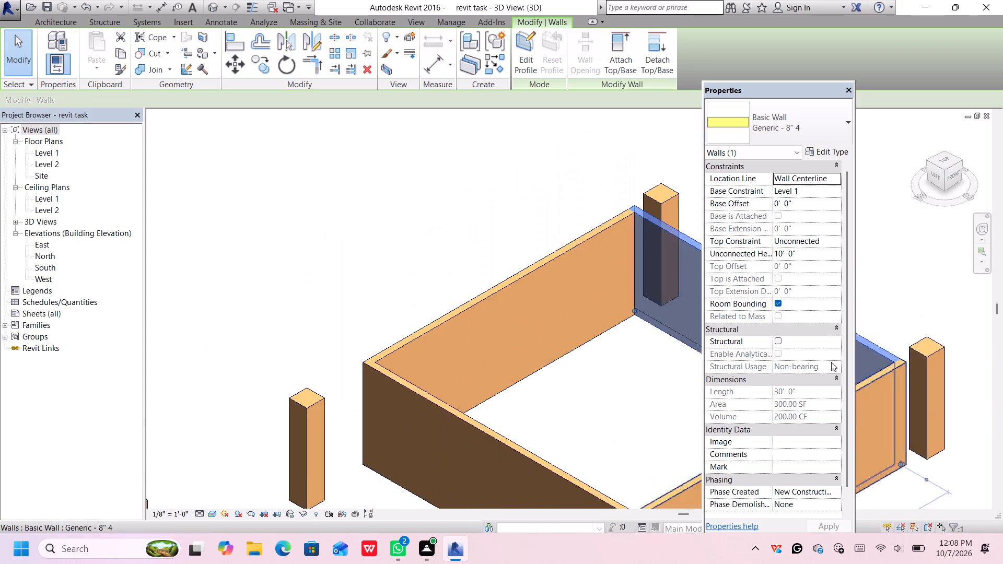
{"action": "scroll", "coordinate": [393, 220], "scroll_direction": "up", "scroll_amount": 4}
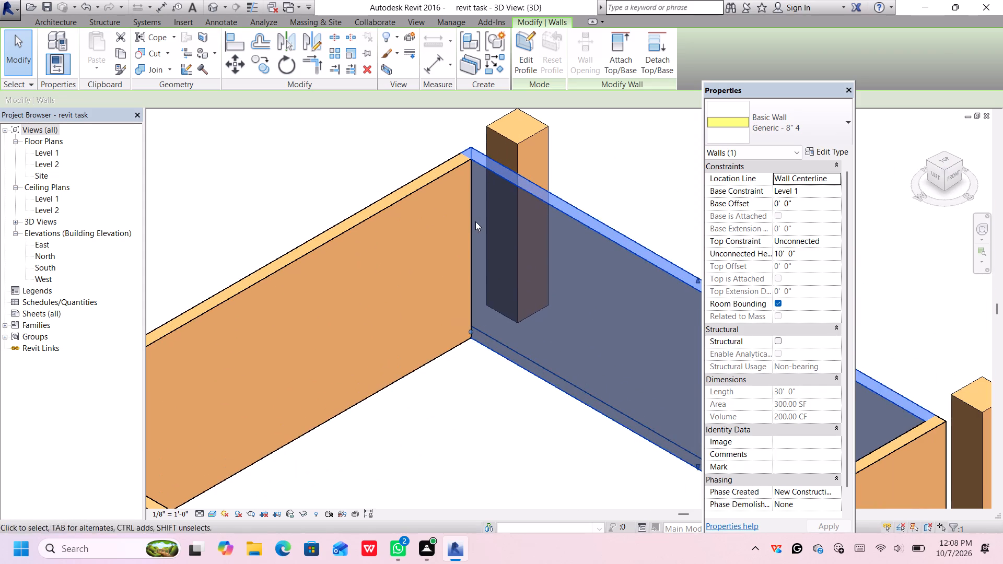
{"action": "middle_click_drag", "start_coordinate": [473, 219], "coordinate": [396, 158]}
{"action": "scroll", "coordinate": [394, 155], "scroll_direction": "up", "scroll_amount": 1}
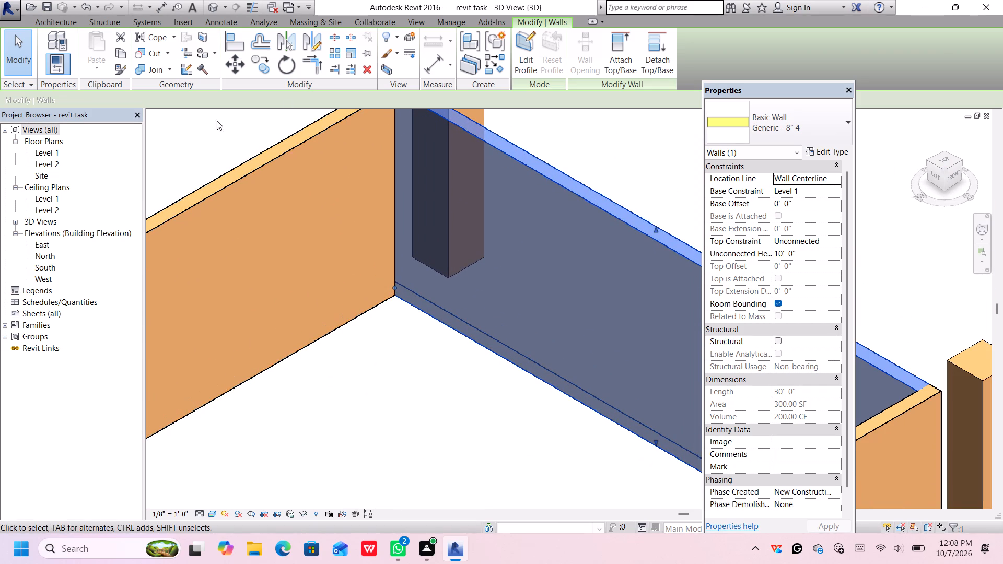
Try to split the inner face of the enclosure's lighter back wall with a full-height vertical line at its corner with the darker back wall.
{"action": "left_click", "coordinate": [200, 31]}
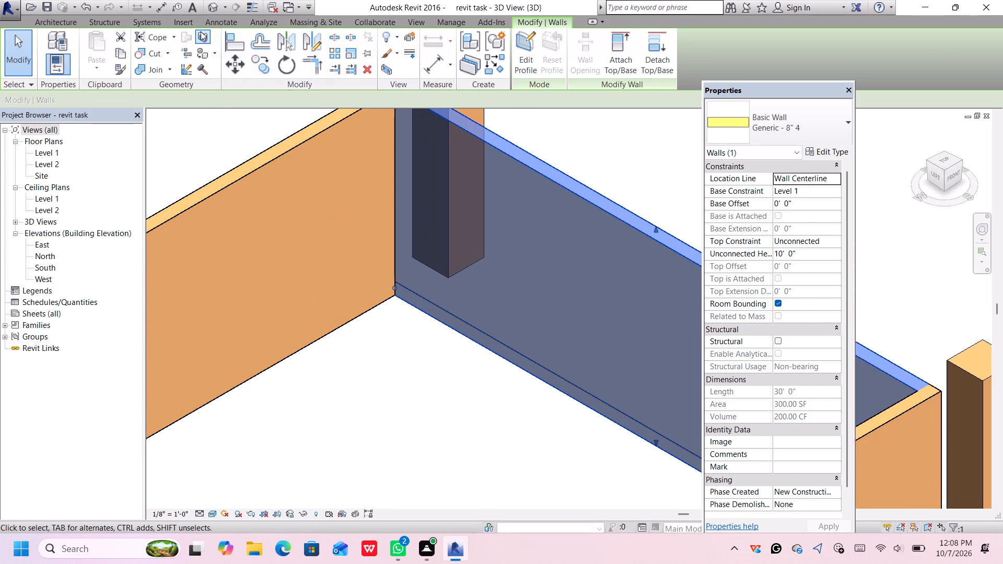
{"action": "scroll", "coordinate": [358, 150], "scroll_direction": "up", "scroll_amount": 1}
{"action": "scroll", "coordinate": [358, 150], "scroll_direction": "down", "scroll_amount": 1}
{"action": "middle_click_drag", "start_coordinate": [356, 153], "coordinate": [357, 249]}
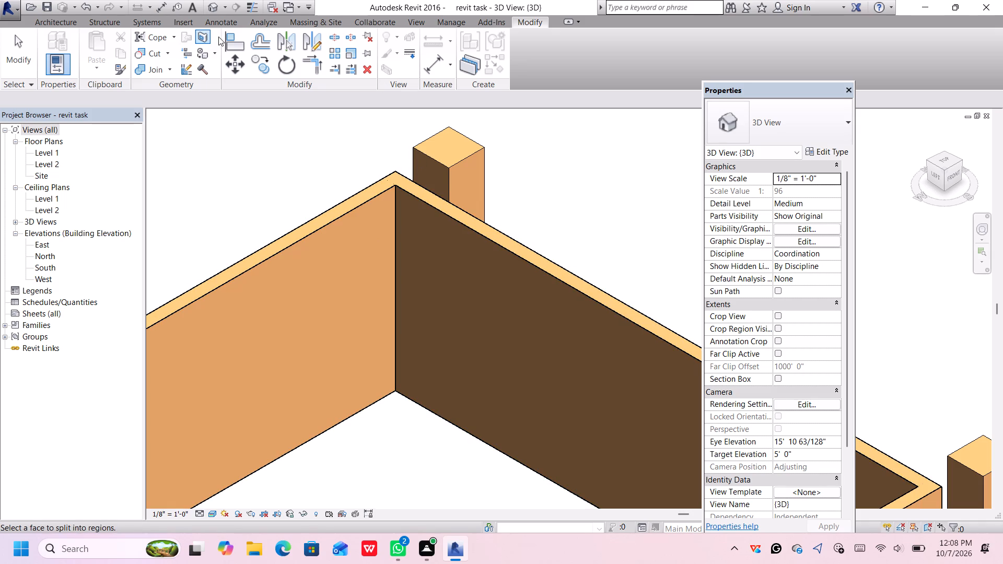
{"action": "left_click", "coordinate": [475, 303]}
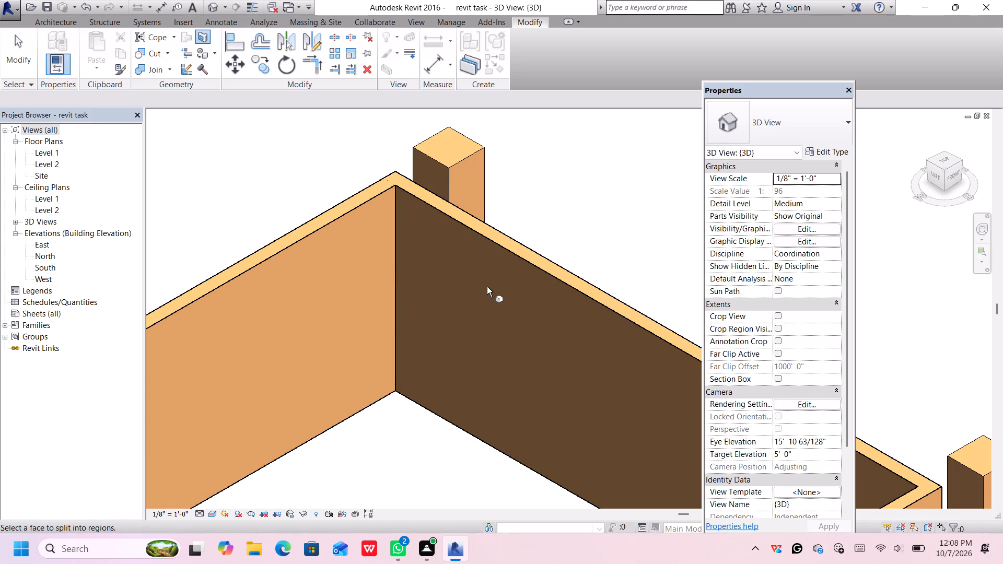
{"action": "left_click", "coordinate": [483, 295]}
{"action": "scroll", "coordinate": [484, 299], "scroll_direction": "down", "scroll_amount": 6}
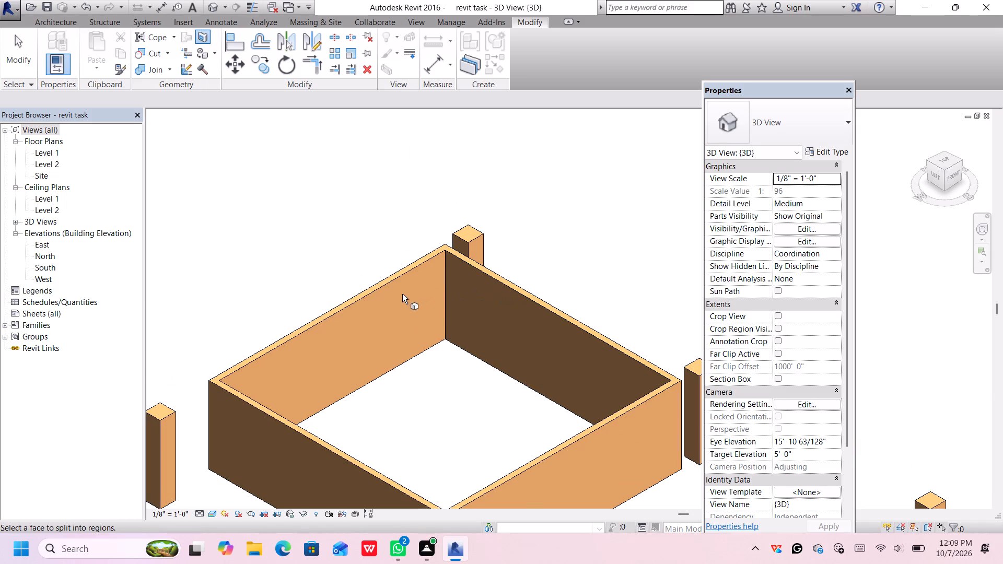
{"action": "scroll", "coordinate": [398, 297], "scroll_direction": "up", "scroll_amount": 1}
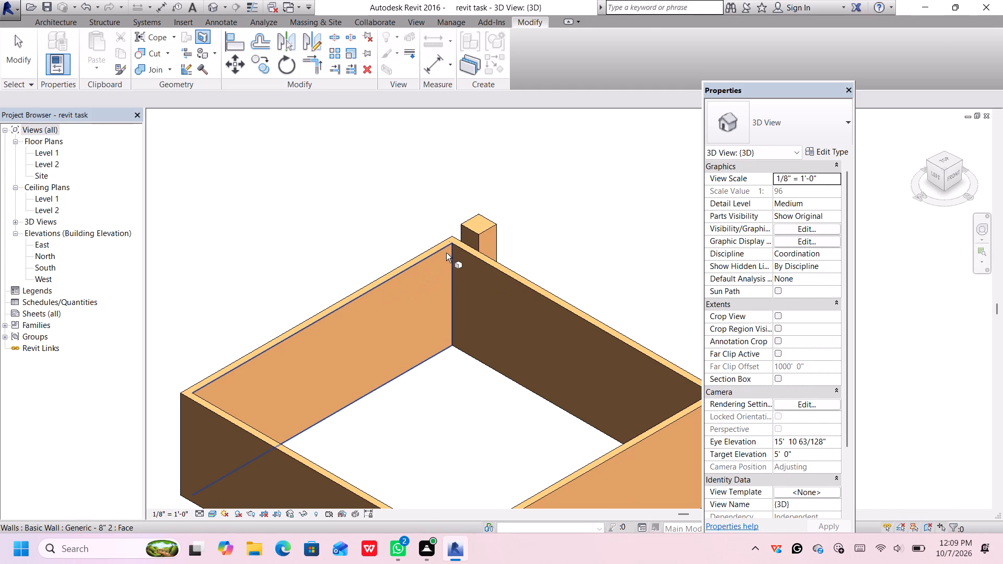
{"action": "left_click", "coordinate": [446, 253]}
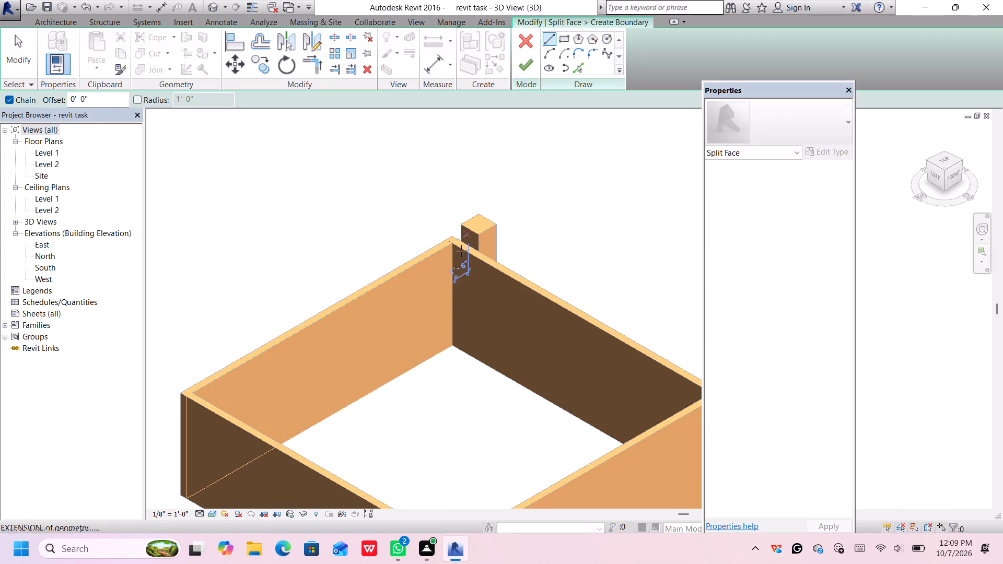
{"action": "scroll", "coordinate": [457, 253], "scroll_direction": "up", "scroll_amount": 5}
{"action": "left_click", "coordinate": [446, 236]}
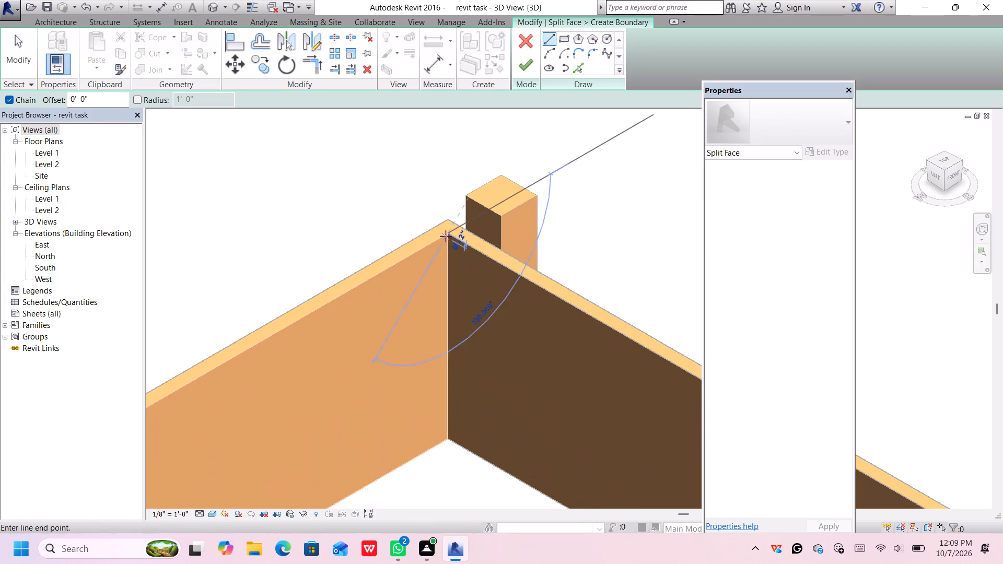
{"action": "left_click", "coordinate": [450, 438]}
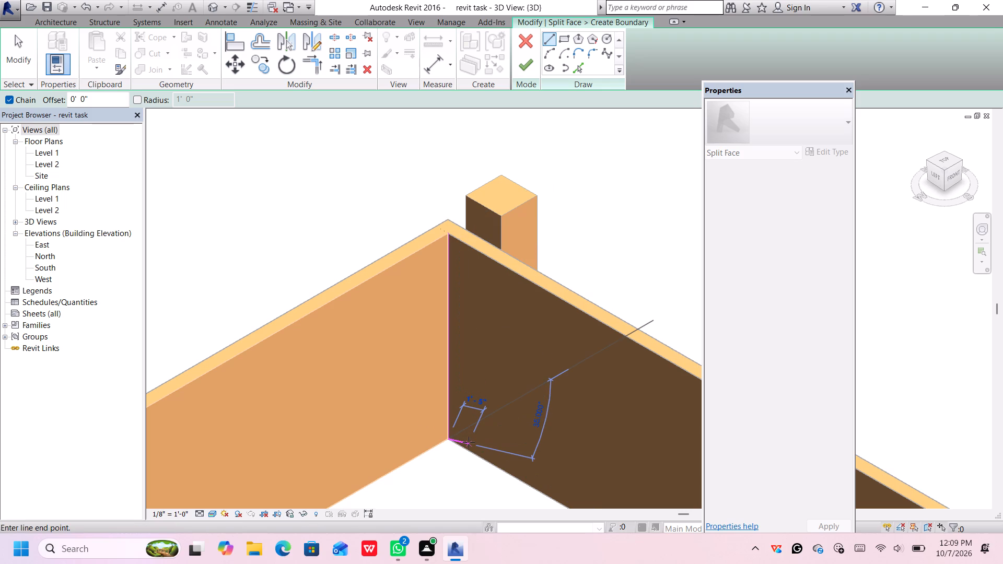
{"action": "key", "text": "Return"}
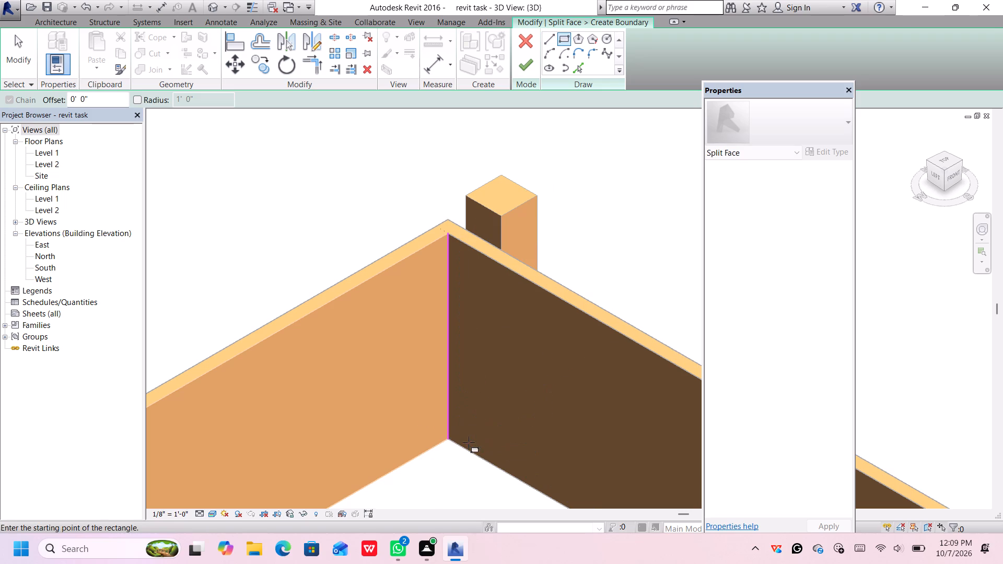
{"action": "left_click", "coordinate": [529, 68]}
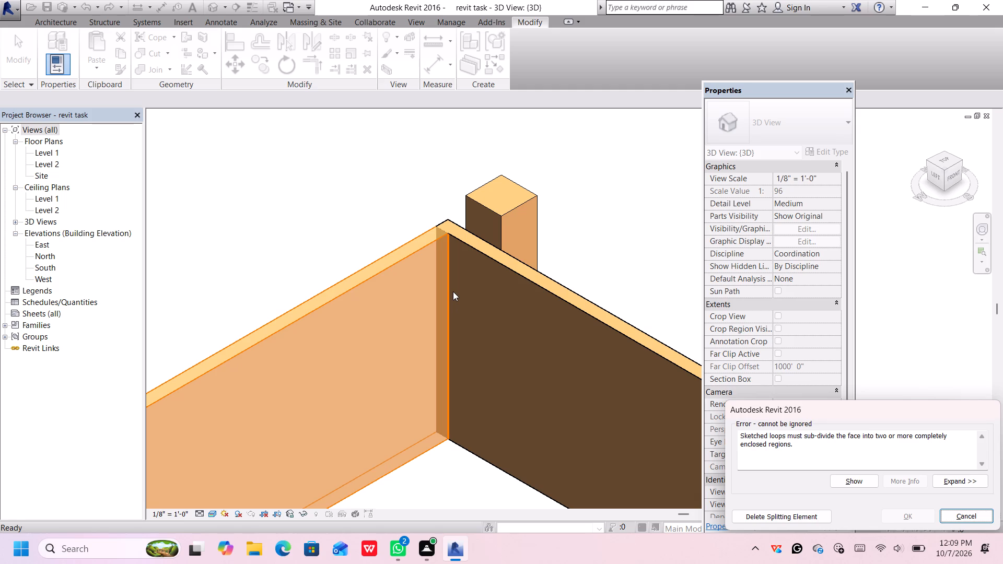
Examine the split-face error, showing the affected wall and its expanded details, and return to the boundary sketch.
{"action": "scroll", "coordinate": [459, 286], "scroll_direction": "down", "scroll_amount": 5}
{"action": "scroll", "coordinate": [473, 302], "scroll_direction": "up", "scroll_amount": 1}
{"action": "scroll", "coordinate": [464, 350], "scroll_direction": "down", "scroll_amount": 1}
{"action": "middle_click_drag", "start_coordinate": [464, 350], "coordinate": [460, 328]}
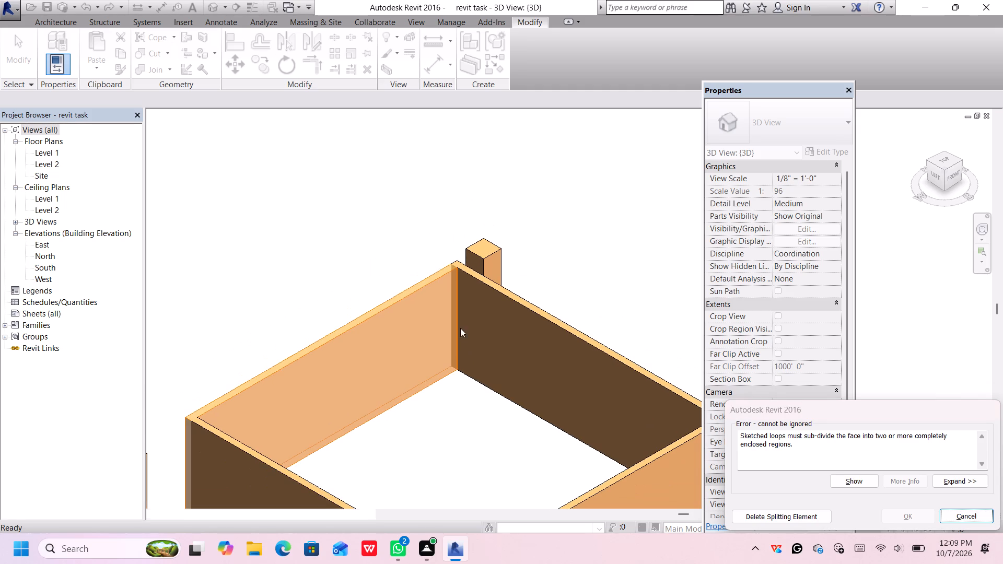
{"action": "middle_click_drag", "start_coordinate": [460, 328], "coordinate": [458, 228]}
{"action": "middle_click_drag", "start_coordinate": [451, 350], "coordinate": [419, 237]}
{"action": "scroll", "coordinate": [467, 349], "scroll_direction": "down", "scroll_amount": 3}
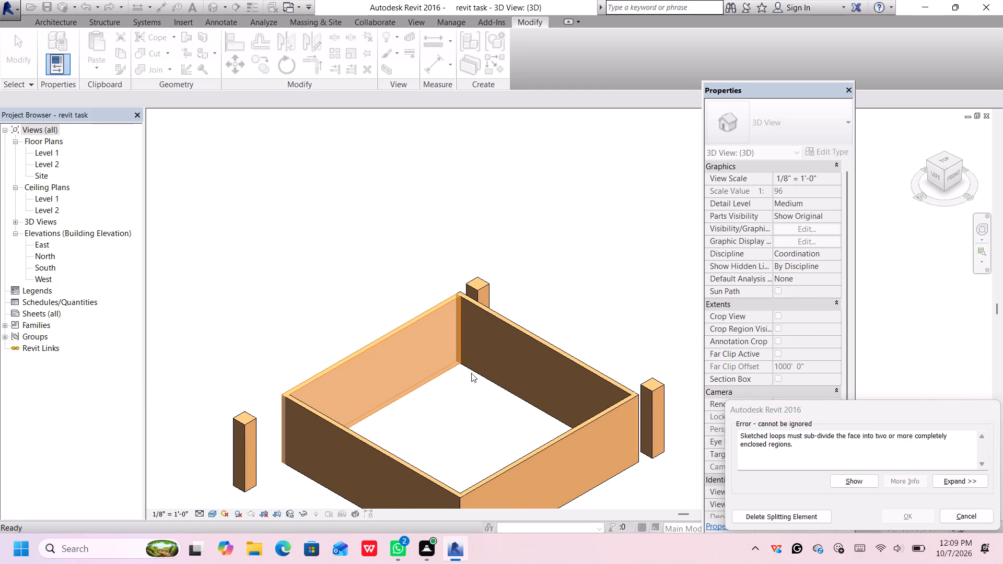
{"action": "middle_click_drag", "start_coordinate": [472, 386], "coordinate": [448, 318]}
{"action": "left_click", "coordinate": [854, 481]}
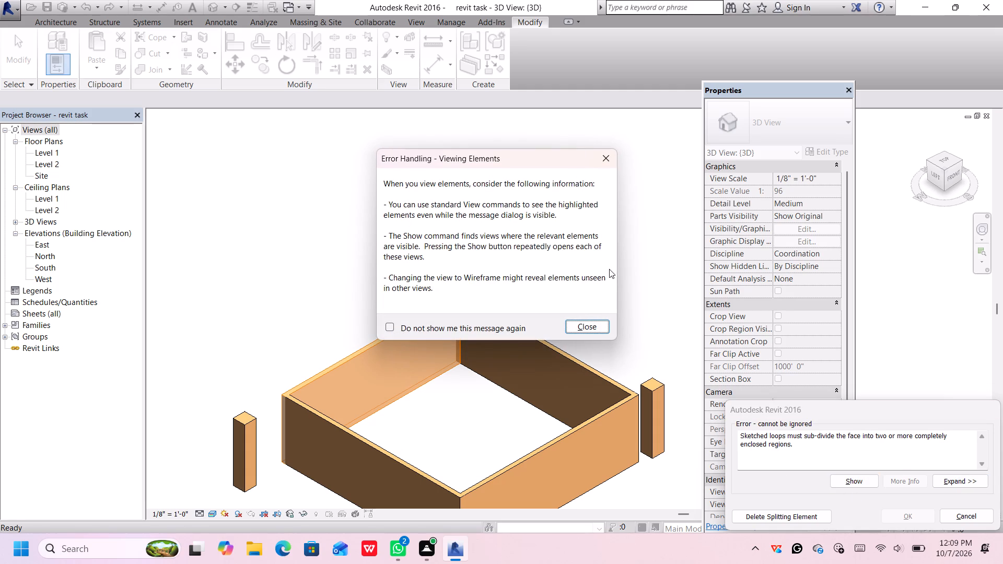
{"action": "left_click", "coordinate": [590, 319]}
{"action": "left_click", "coordinate": [592, 328]}
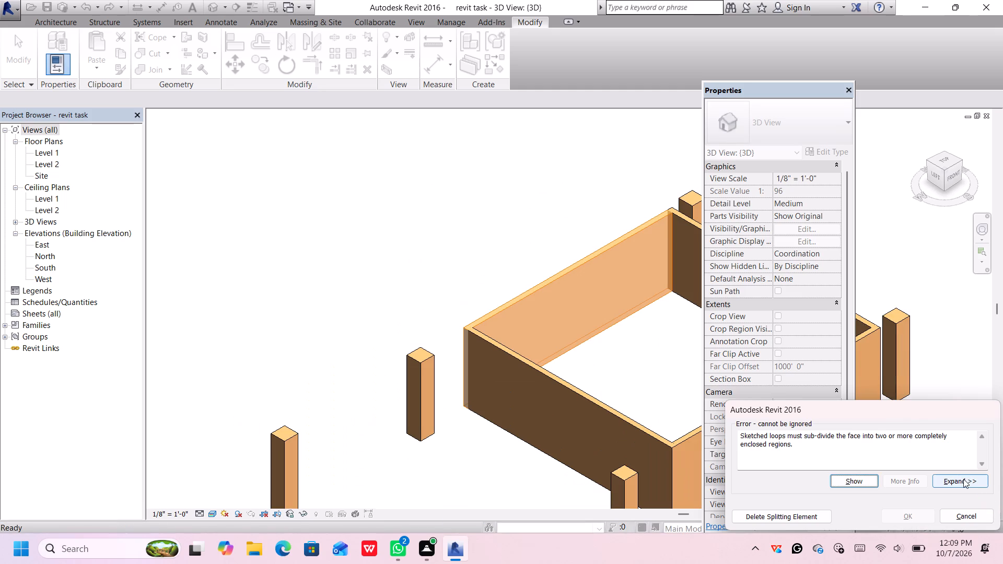
{"action": "left_click", "coordinate": [963, 479]}
{"action": "left_click", "coordinate": [955, 513]}
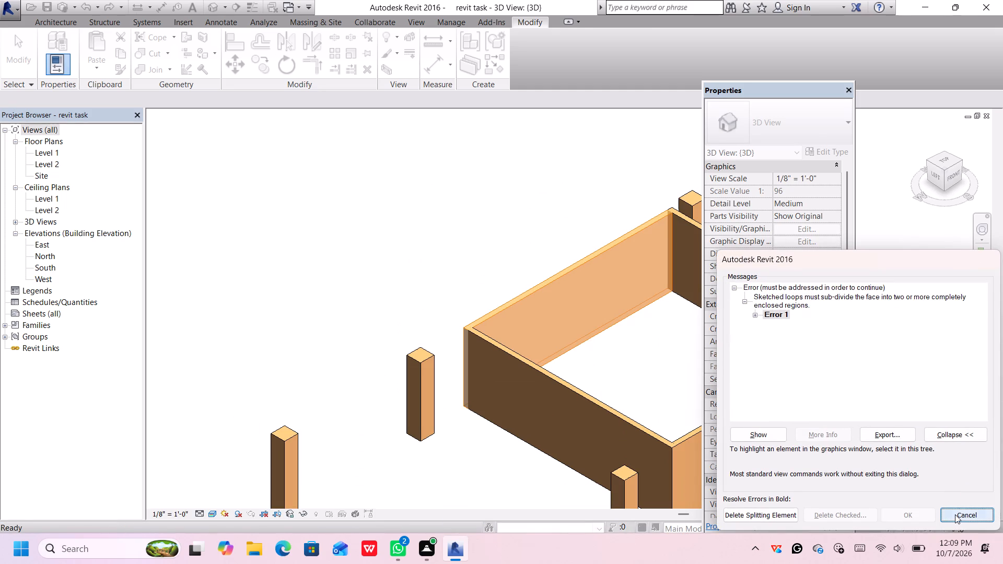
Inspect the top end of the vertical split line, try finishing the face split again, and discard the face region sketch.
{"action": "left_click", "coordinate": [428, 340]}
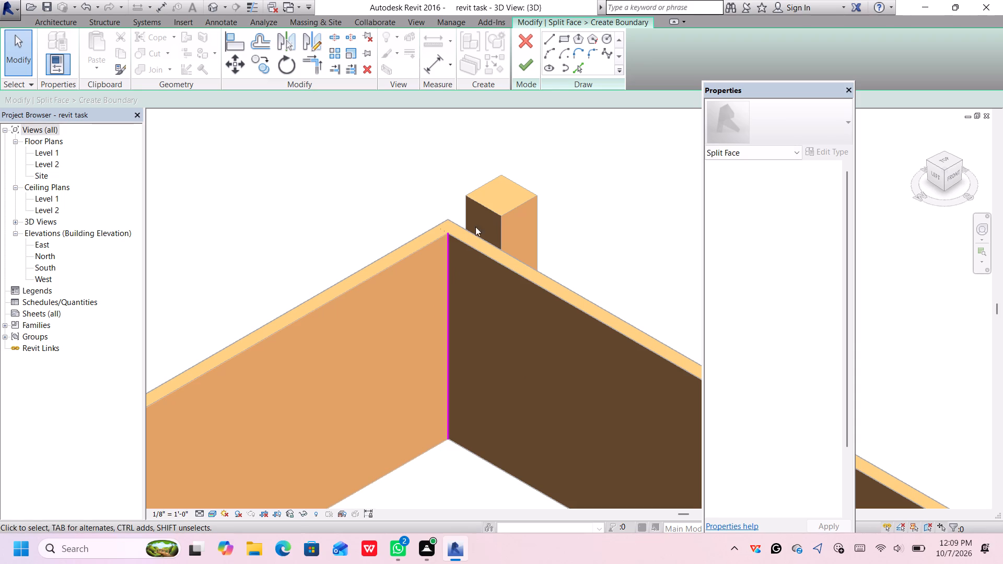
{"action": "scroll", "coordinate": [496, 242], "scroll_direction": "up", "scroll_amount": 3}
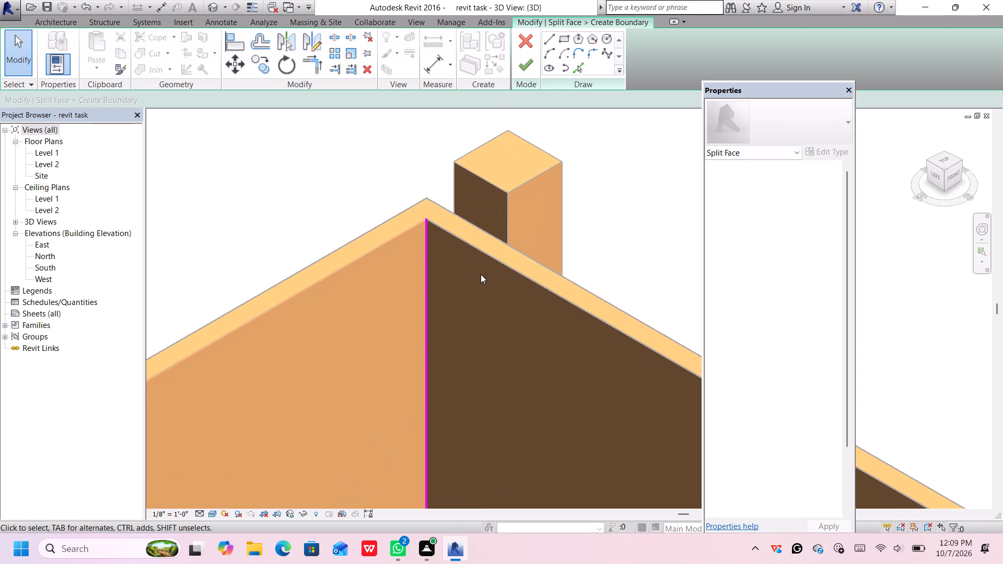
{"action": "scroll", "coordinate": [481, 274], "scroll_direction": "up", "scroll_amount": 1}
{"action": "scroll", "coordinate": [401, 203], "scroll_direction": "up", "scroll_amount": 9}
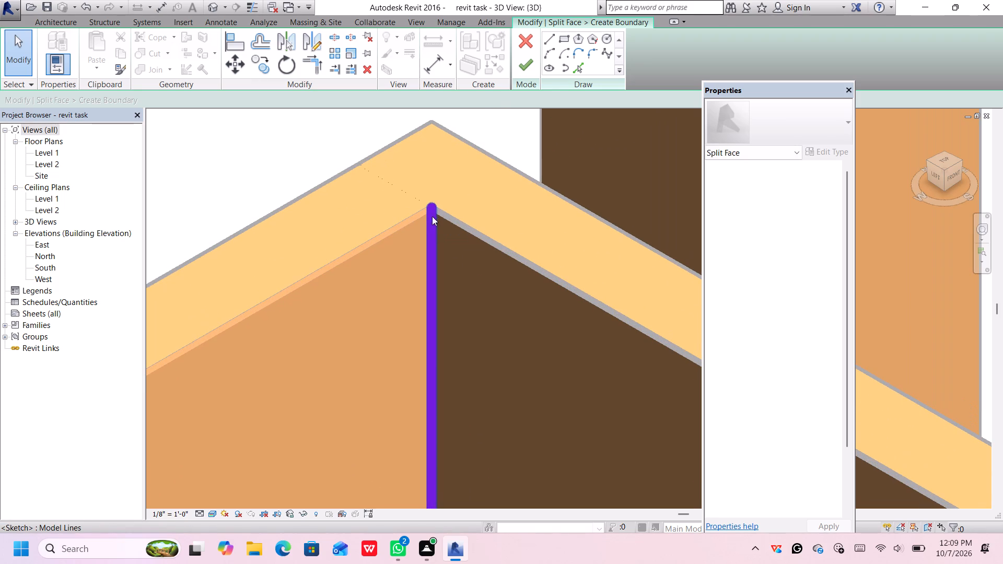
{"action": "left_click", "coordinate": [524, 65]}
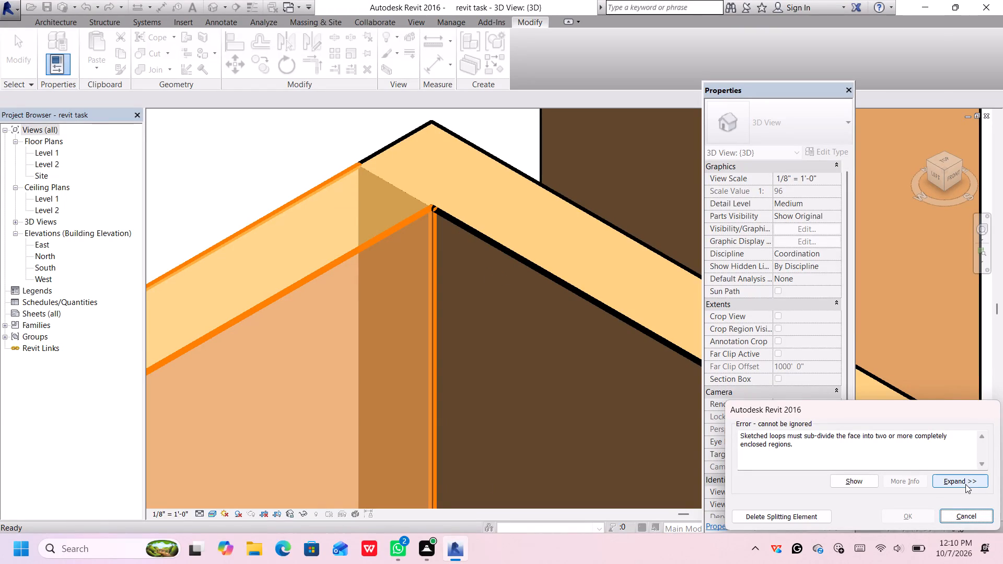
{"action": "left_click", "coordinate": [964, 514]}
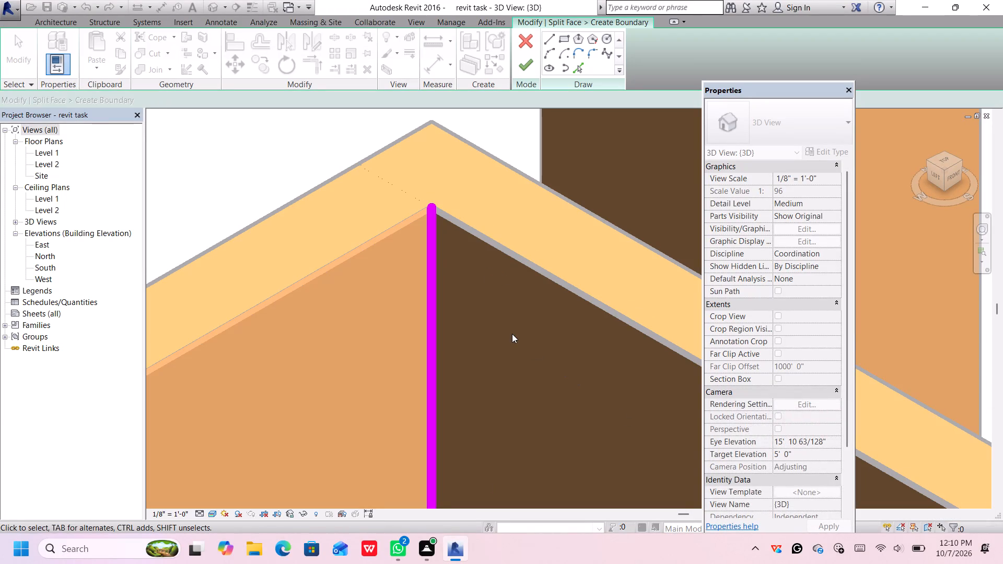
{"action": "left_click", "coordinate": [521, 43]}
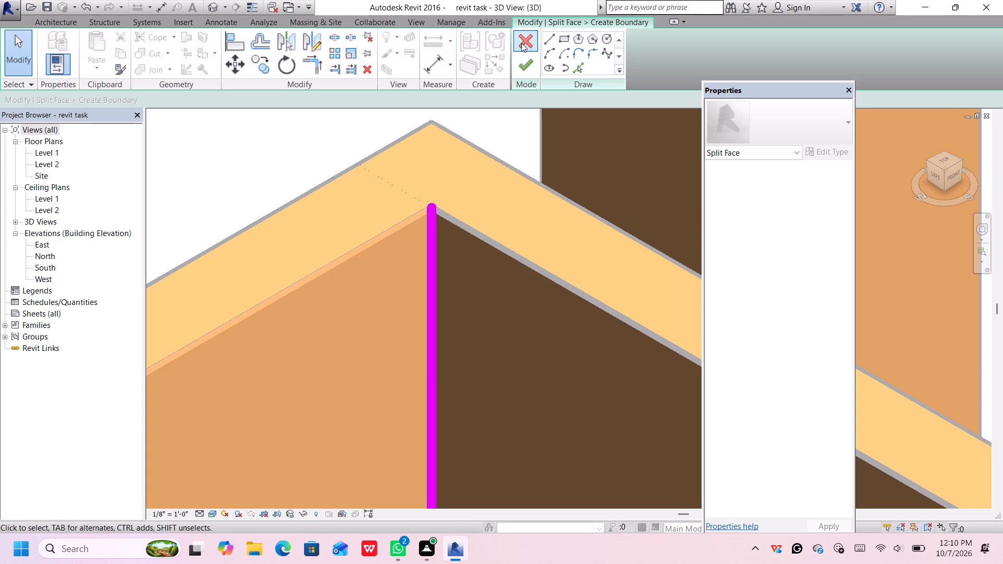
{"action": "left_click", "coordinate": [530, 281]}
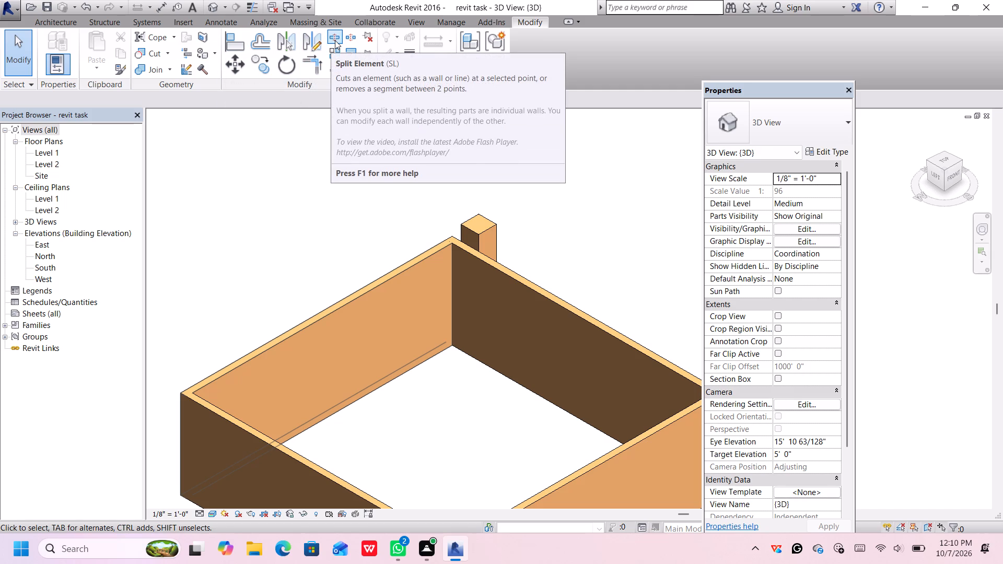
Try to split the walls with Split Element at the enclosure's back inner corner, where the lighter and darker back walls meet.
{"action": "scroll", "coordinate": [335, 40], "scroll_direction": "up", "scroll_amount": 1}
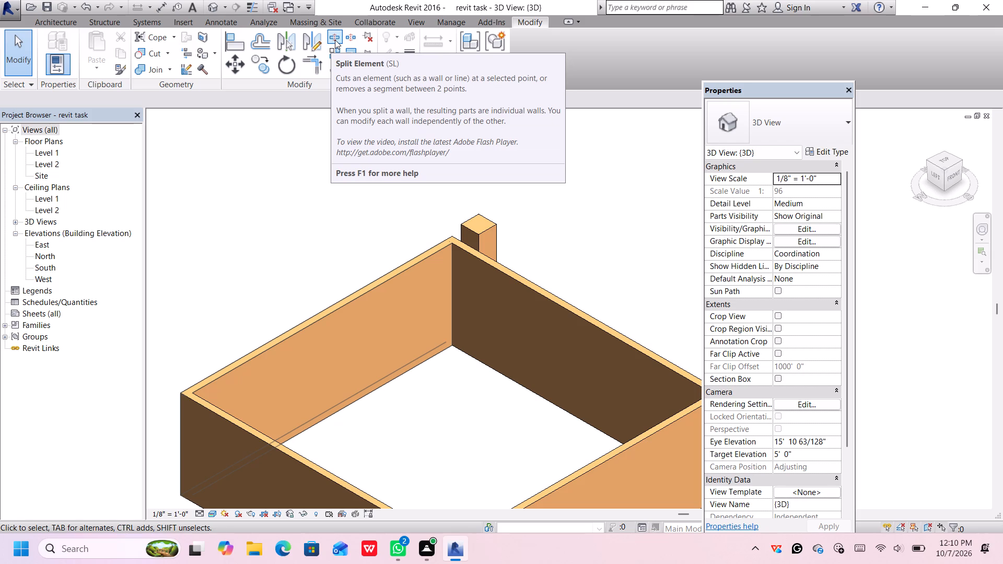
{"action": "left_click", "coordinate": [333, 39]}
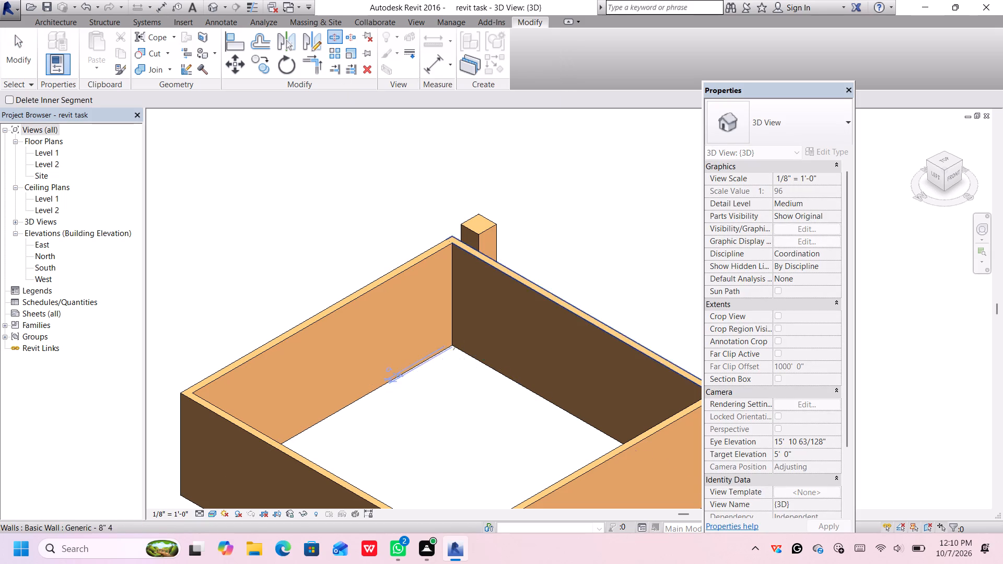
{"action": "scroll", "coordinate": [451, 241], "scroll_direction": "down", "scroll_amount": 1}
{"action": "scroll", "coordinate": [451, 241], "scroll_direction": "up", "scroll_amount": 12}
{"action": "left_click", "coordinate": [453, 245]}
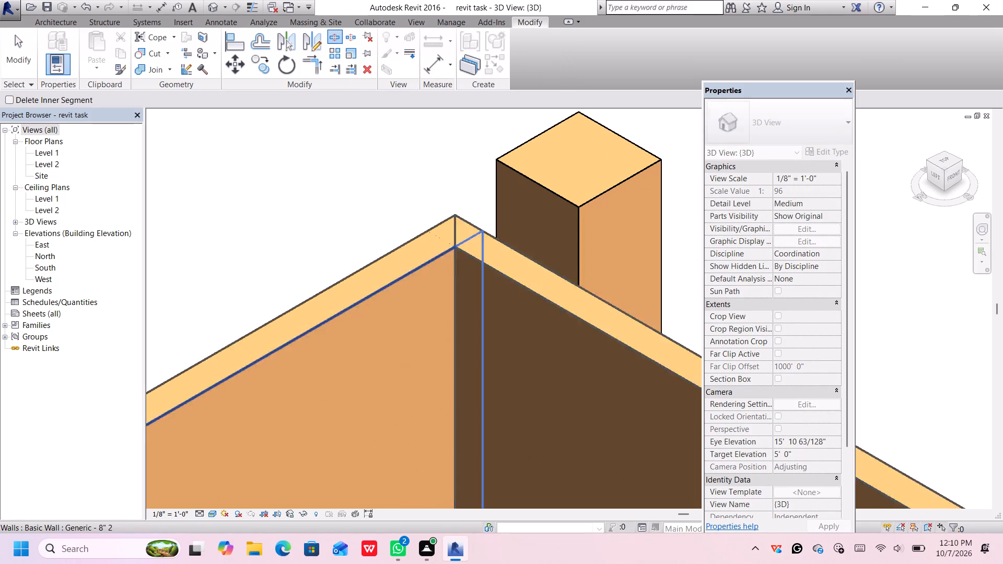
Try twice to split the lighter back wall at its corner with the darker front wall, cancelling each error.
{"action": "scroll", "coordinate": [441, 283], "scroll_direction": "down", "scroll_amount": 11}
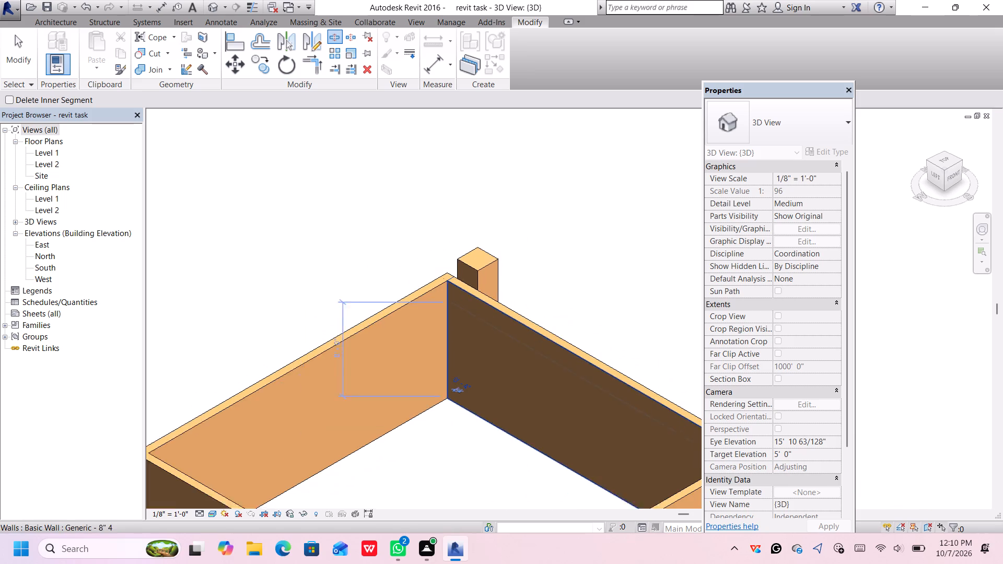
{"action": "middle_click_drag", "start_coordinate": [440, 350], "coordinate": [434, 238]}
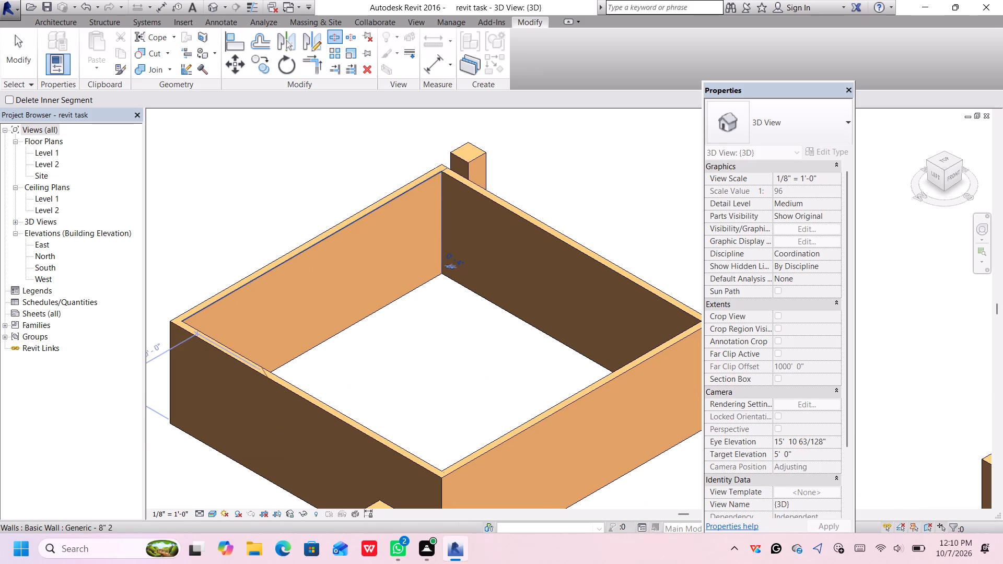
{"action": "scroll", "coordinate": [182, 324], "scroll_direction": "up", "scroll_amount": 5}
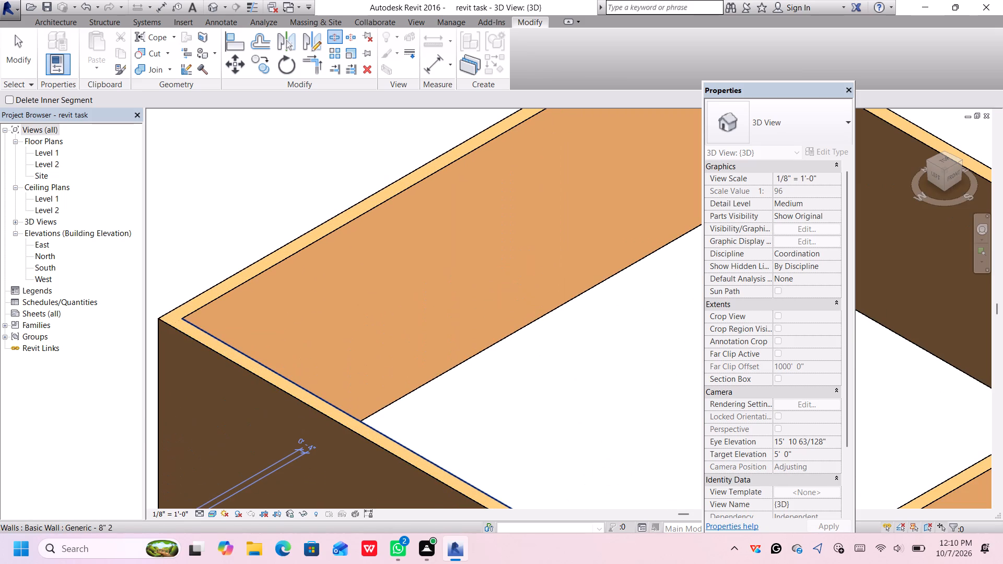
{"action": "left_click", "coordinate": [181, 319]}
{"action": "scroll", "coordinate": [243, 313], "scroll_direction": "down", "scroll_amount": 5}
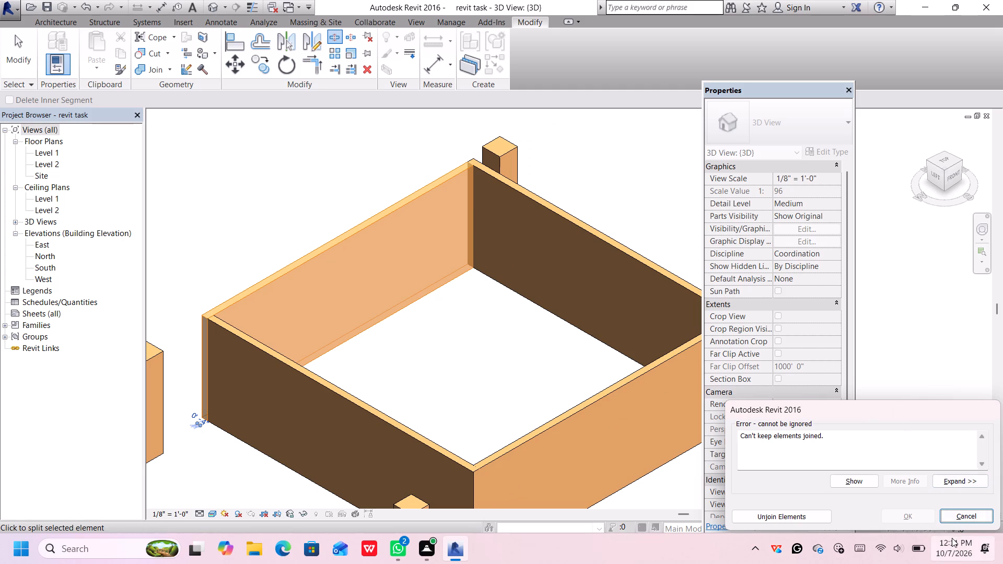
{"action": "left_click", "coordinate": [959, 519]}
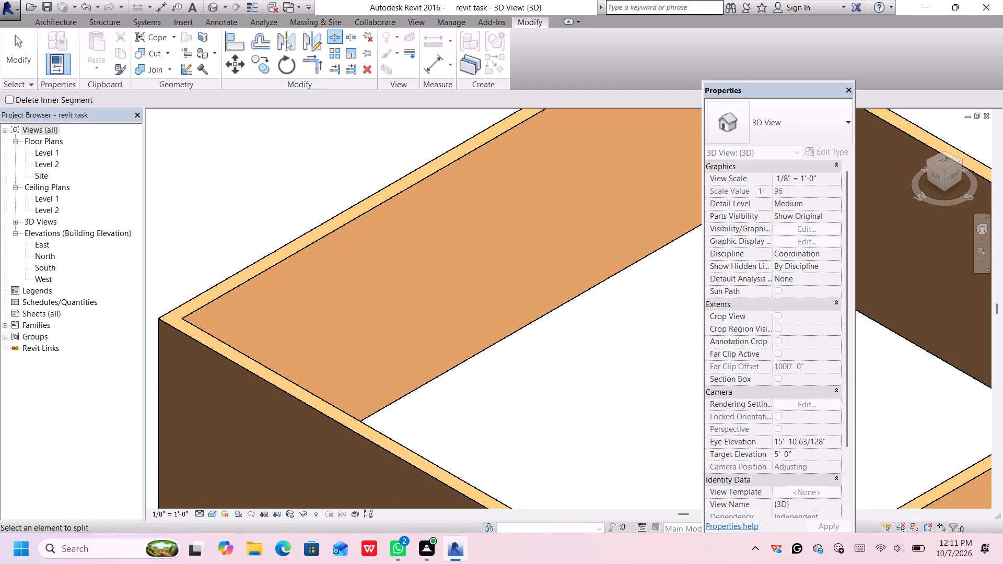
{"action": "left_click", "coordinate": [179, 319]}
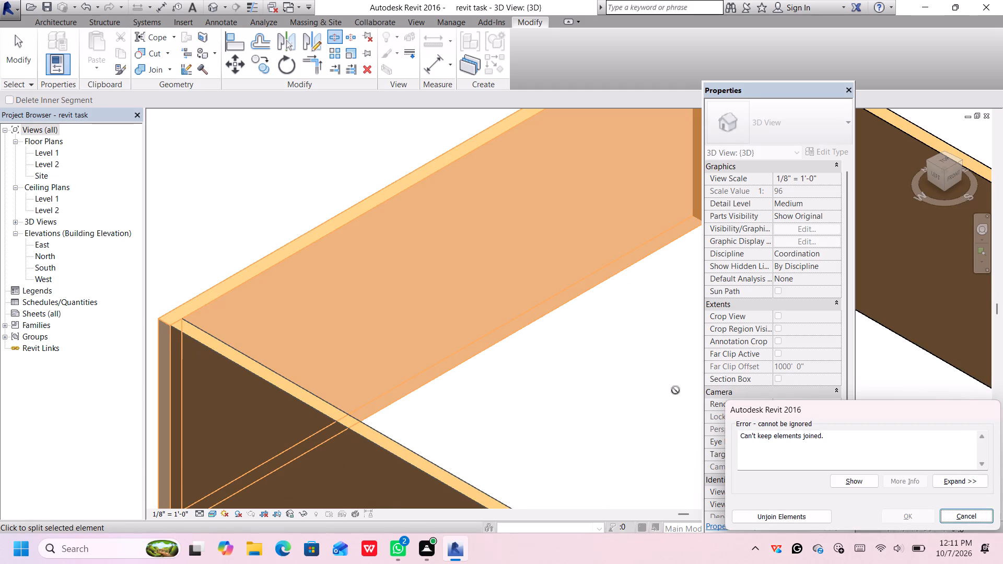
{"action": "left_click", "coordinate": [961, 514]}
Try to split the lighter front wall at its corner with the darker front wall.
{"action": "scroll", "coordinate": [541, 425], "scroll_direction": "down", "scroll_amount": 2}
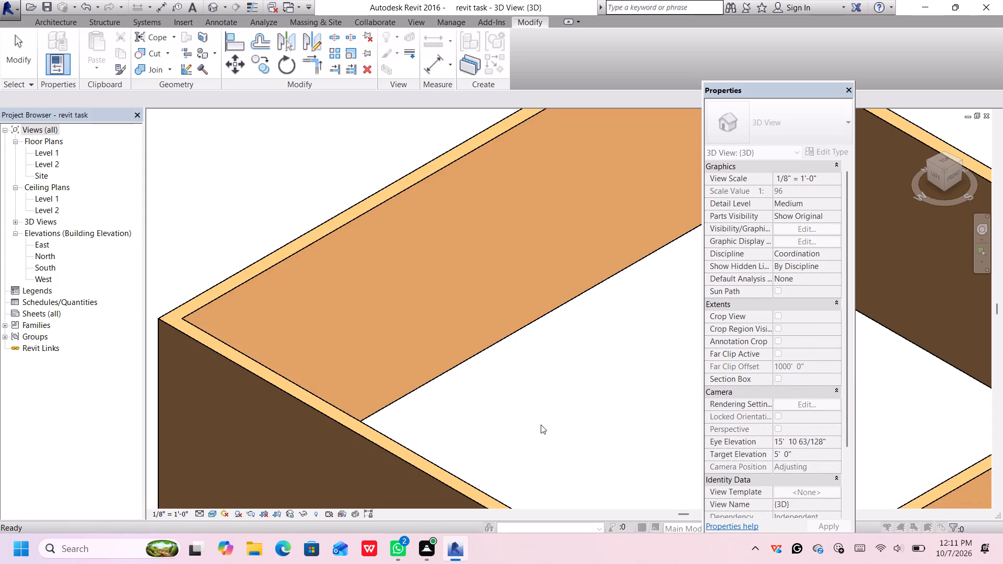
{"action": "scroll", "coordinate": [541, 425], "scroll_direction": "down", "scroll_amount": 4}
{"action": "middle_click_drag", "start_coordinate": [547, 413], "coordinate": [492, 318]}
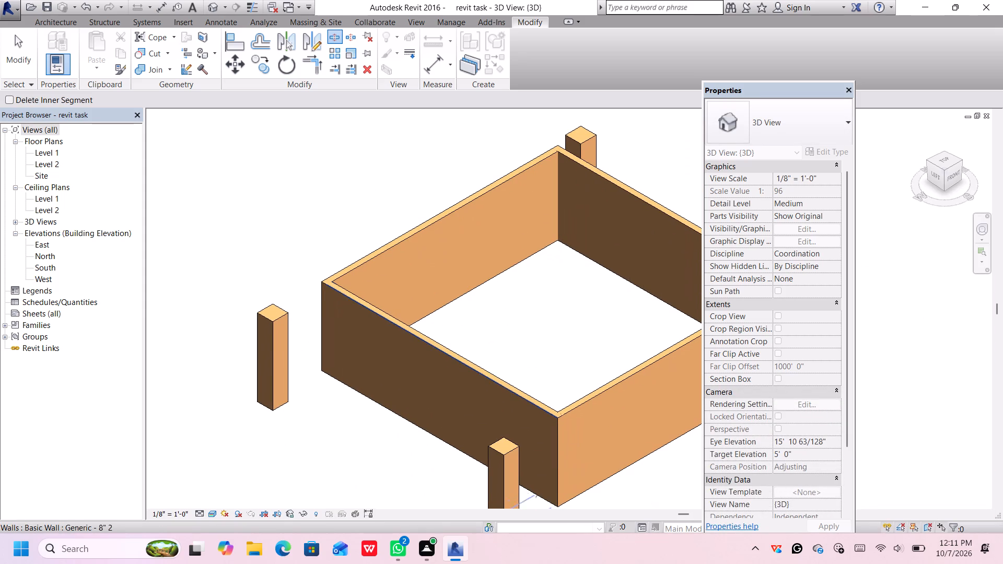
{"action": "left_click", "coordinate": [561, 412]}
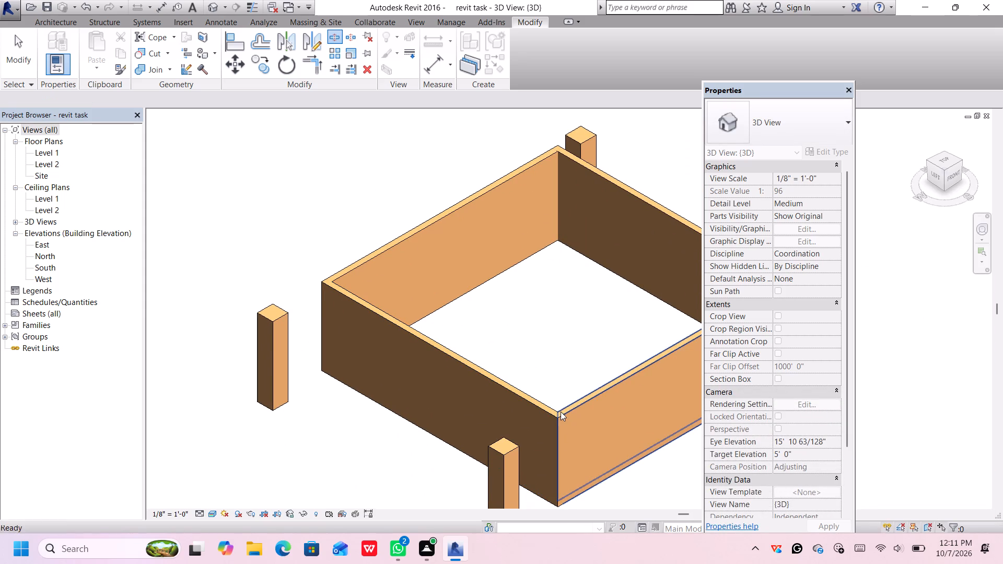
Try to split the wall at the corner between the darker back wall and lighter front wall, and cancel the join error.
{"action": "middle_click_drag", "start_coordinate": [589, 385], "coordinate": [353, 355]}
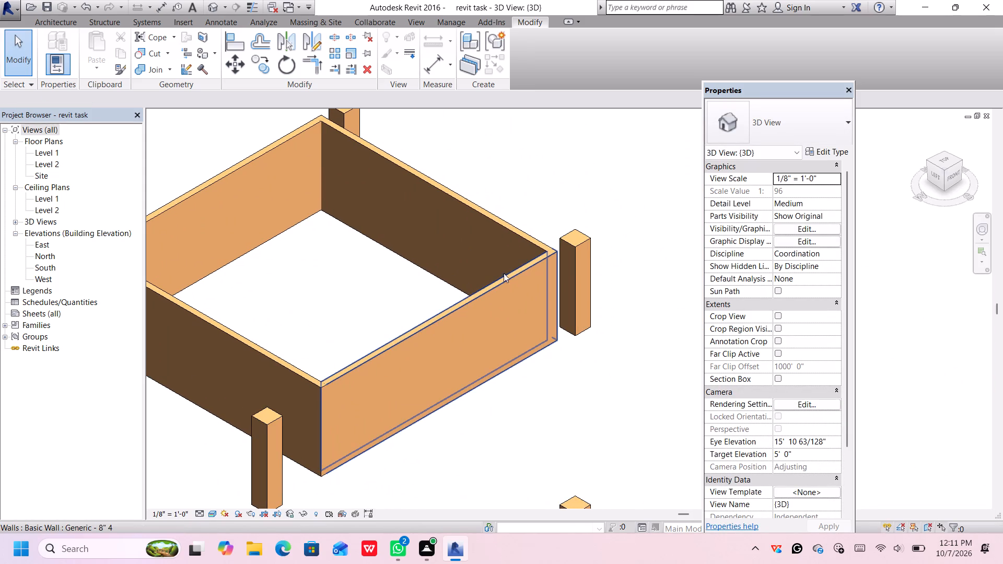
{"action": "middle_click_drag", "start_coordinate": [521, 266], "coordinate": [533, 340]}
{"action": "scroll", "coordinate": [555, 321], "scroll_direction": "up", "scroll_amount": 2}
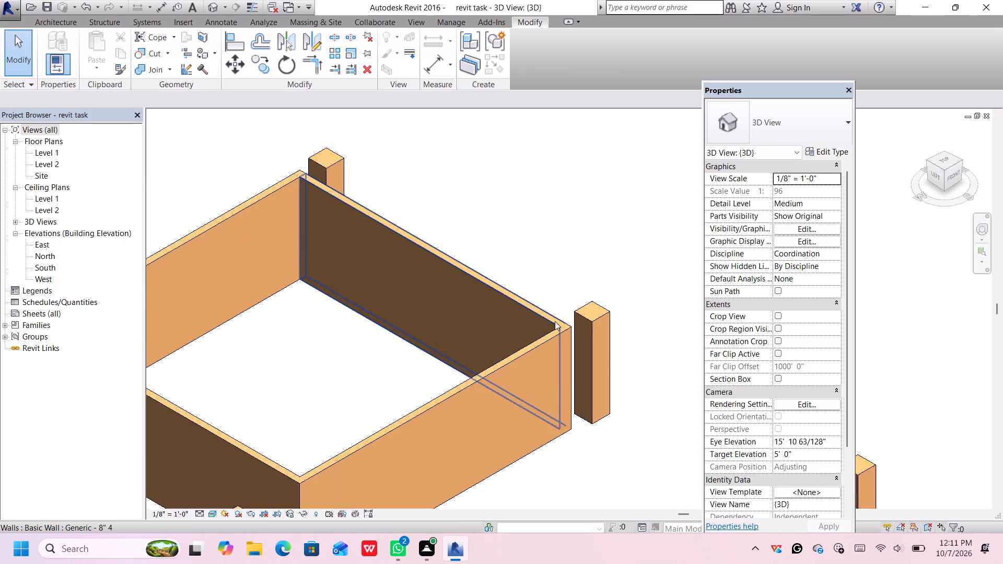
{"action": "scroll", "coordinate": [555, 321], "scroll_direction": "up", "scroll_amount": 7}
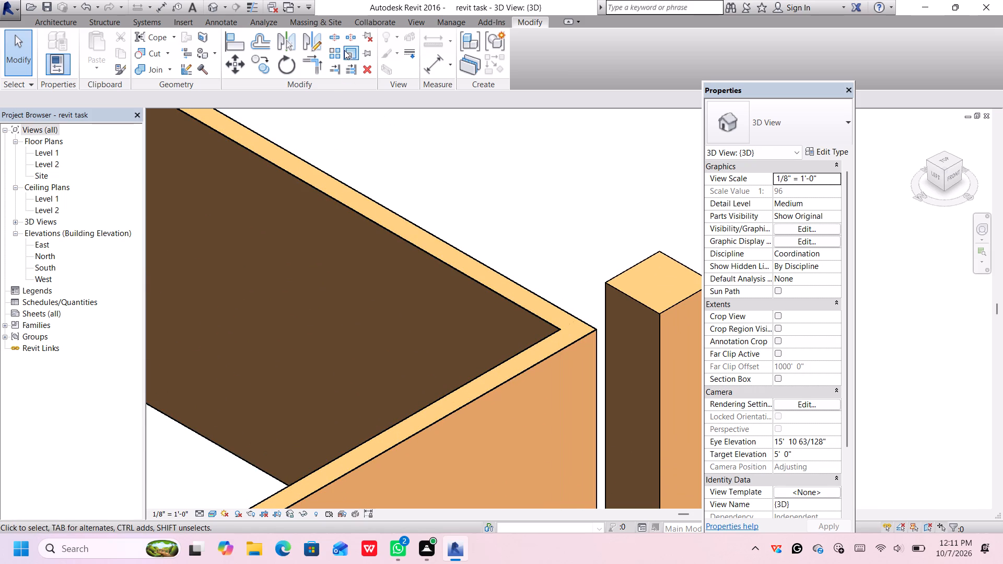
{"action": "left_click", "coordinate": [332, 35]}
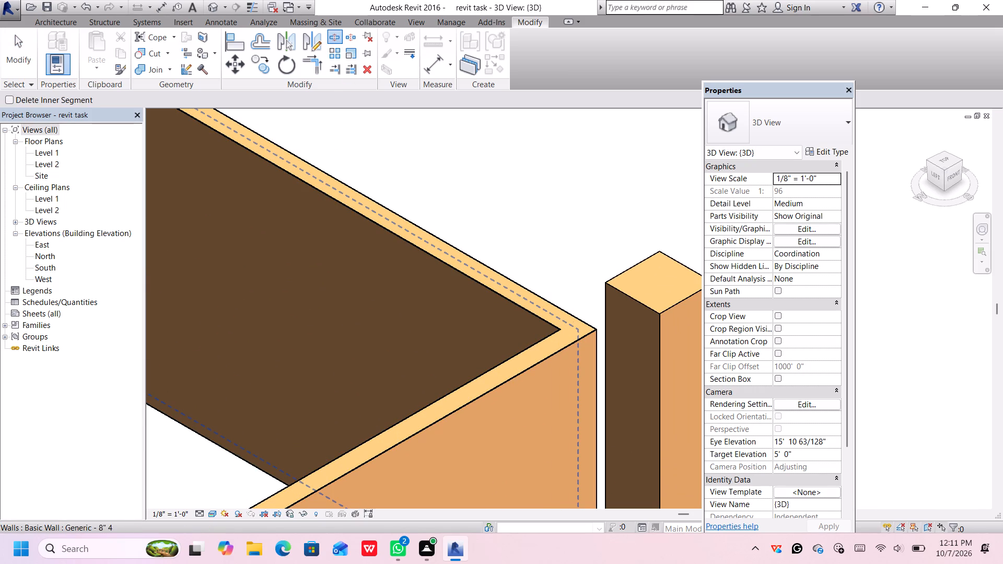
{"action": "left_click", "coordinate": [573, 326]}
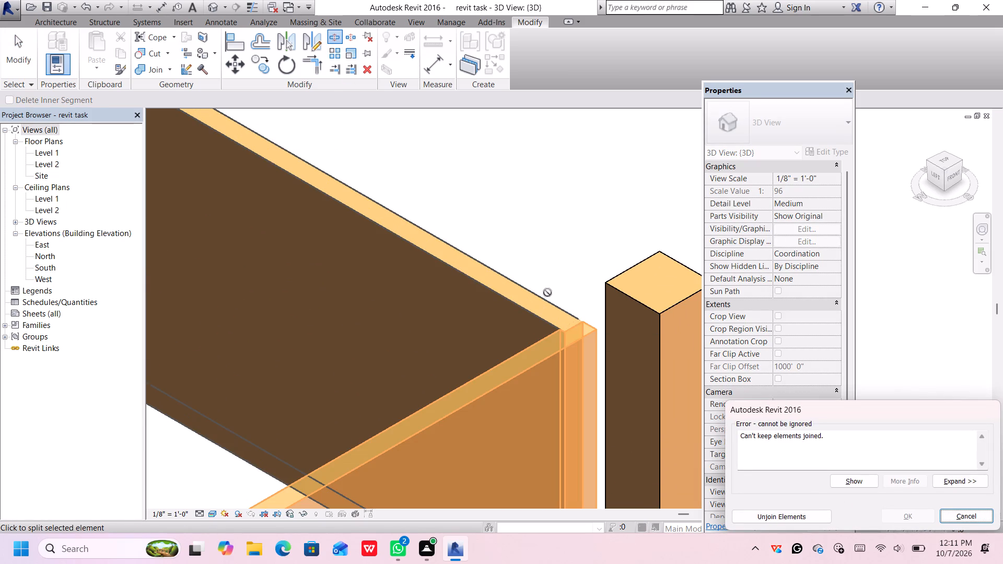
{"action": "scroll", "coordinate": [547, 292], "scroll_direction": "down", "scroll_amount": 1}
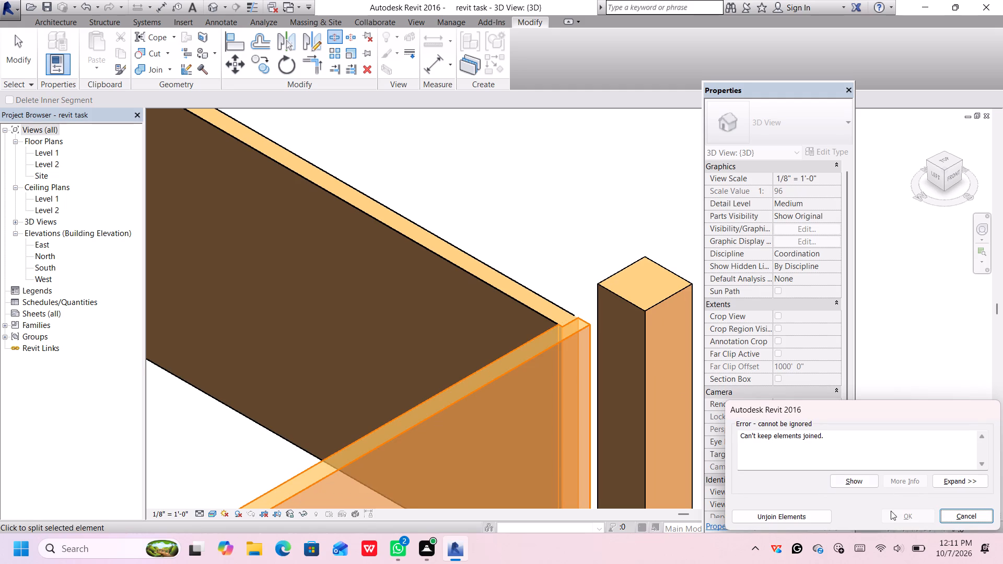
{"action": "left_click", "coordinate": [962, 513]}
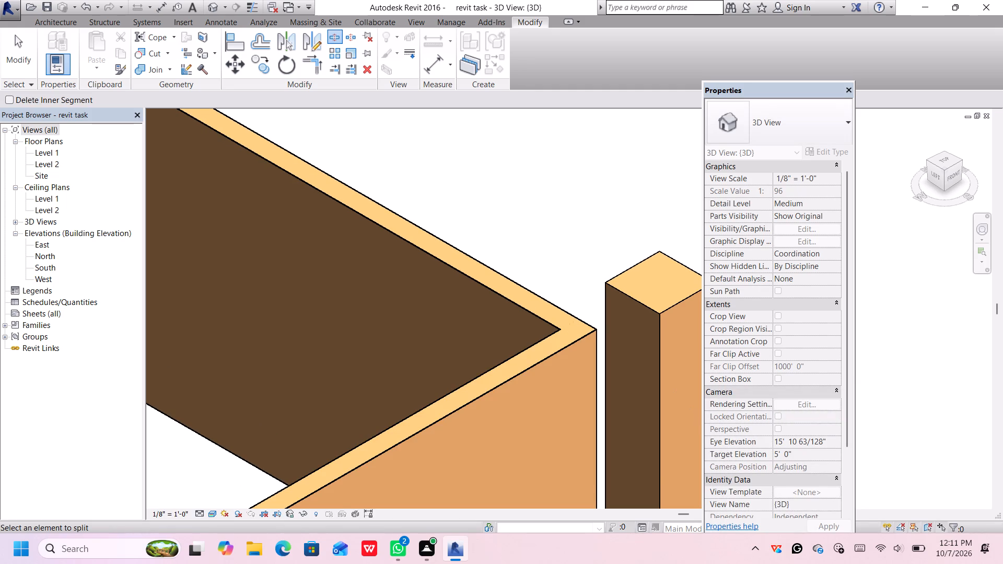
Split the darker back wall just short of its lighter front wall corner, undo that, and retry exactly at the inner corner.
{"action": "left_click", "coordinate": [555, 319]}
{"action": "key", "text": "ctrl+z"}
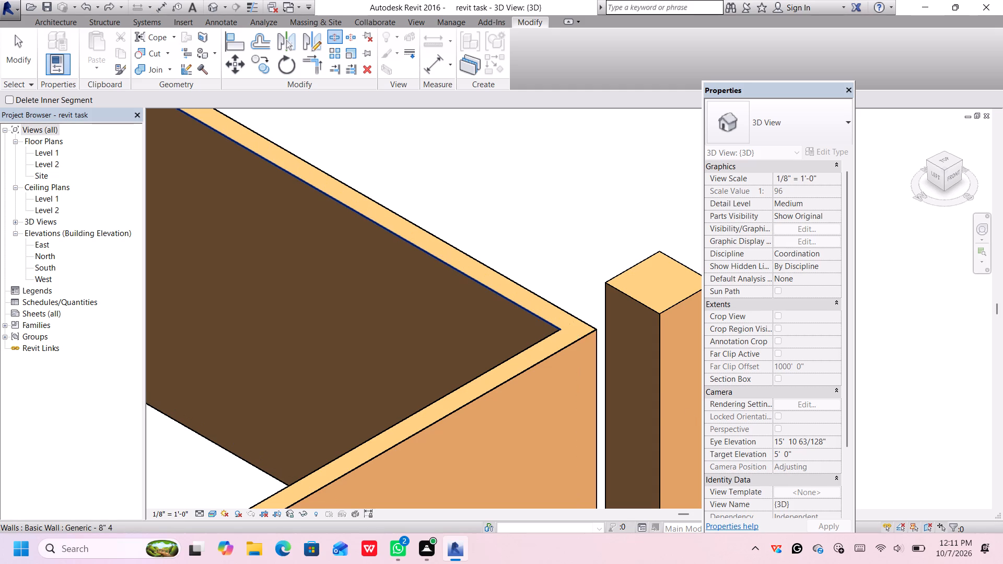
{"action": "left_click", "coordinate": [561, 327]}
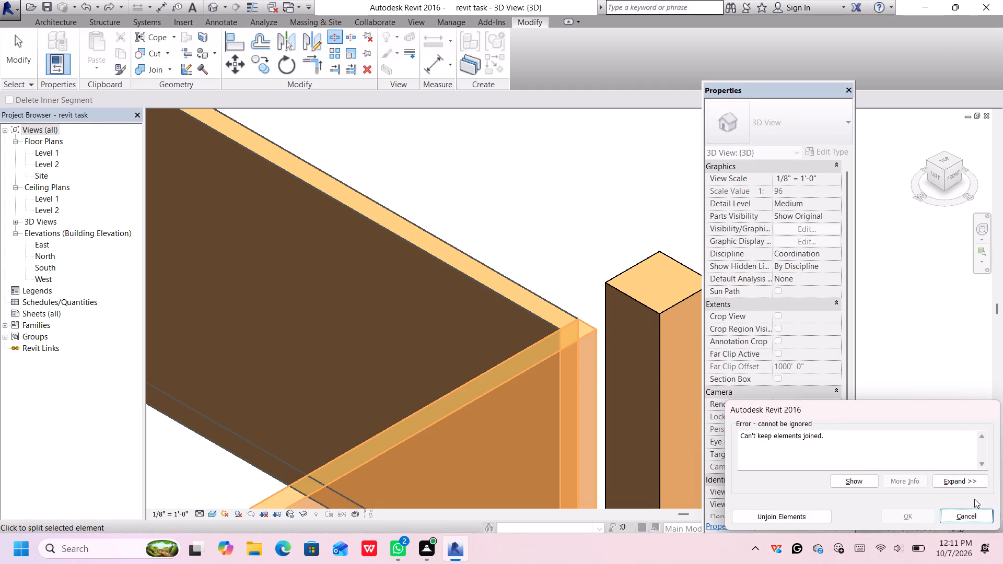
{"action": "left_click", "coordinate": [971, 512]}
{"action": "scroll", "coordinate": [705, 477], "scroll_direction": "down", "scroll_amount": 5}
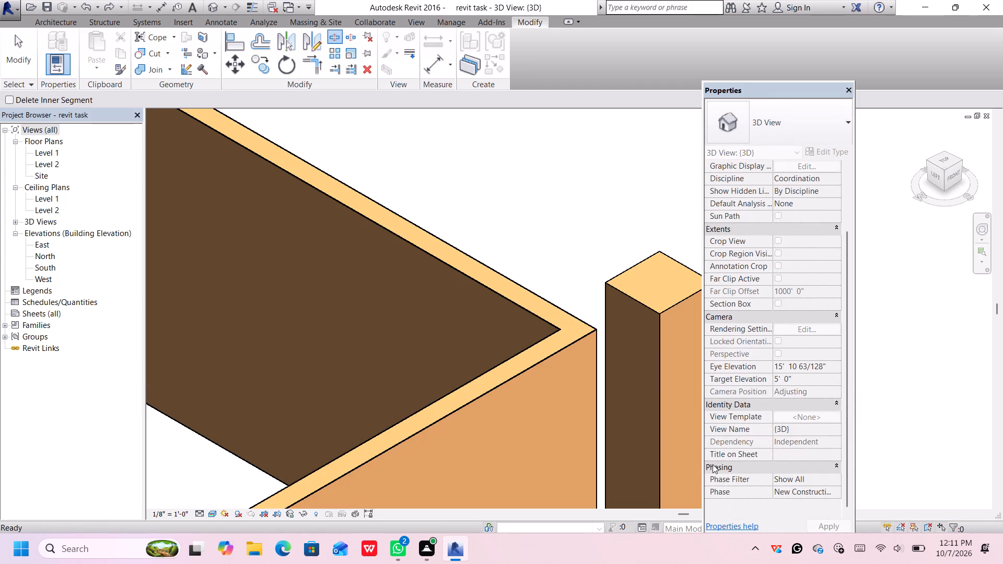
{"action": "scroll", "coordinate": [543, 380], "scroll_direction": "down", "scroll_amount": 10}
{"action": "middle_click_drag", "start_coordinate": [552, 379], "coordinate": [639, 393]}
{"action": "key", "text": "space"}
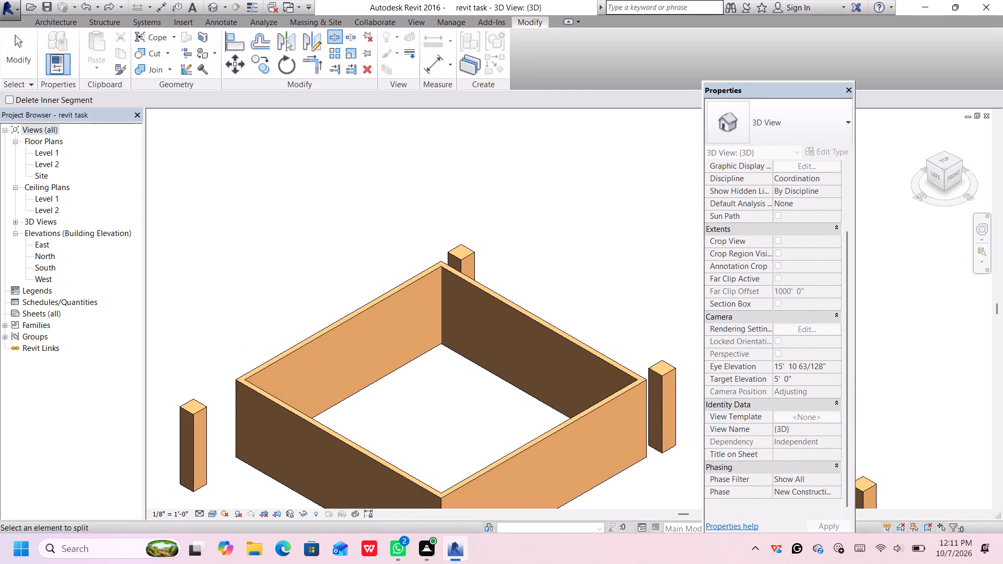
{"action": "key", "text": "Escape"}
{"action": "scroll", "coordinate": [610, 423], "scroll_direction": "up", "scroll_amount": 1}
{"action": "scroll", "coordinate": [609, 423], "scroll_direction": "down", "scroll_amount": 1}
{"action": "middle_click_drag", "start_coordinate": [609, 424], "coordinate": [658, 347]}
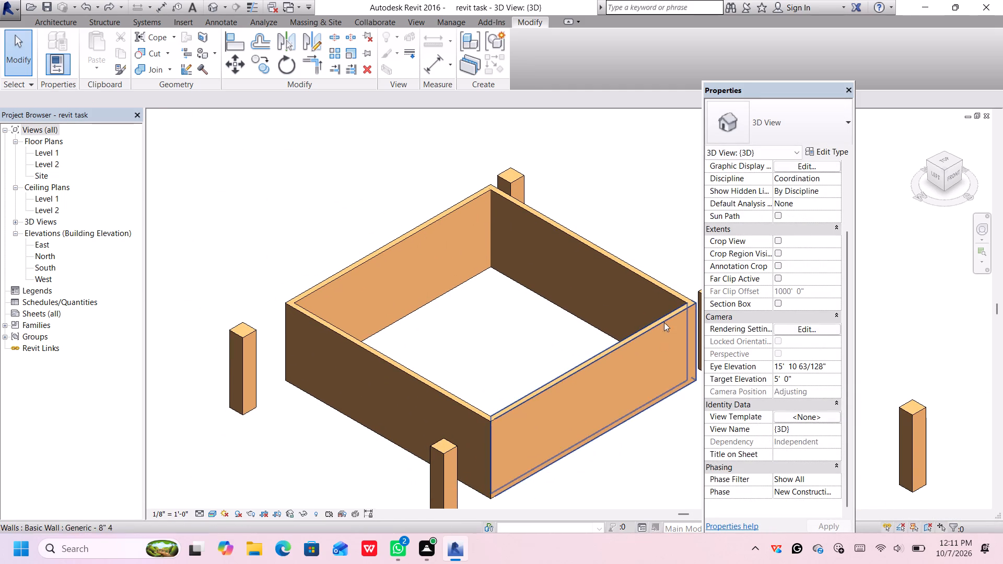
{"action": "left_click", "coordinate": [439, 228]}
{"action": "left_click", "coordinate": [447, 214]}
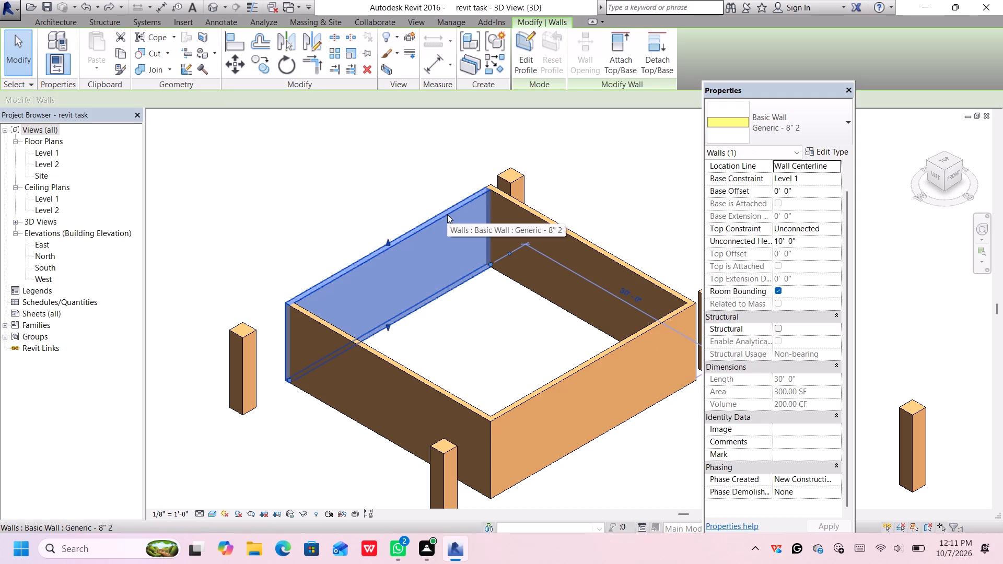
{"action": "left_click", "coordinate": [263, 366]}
Paint the top and both visible side faces of the column beside the lighter back wall's outer end with Tile, Porcelain, 4in.
{"action": "left_click", "coordinate": [246, 343]}
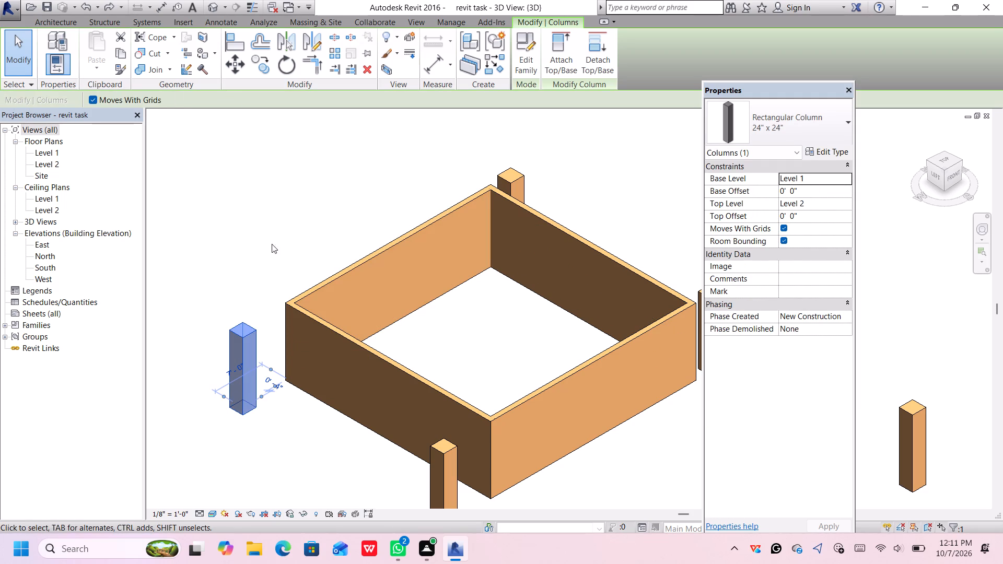
{"action": "left_click", "coordinate": [213, 52]}
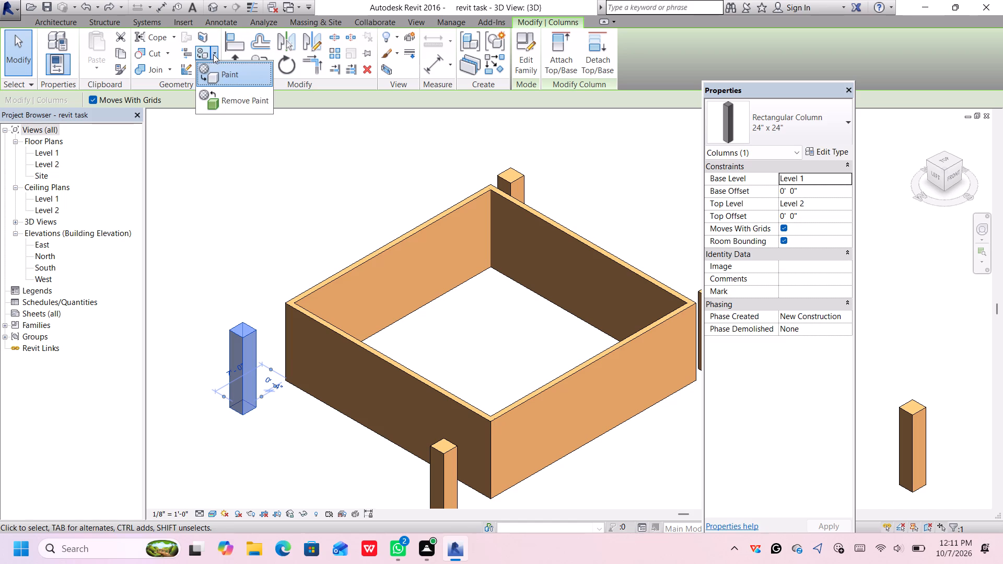
{"action": "left_click", "coordinate": [212, 71]}
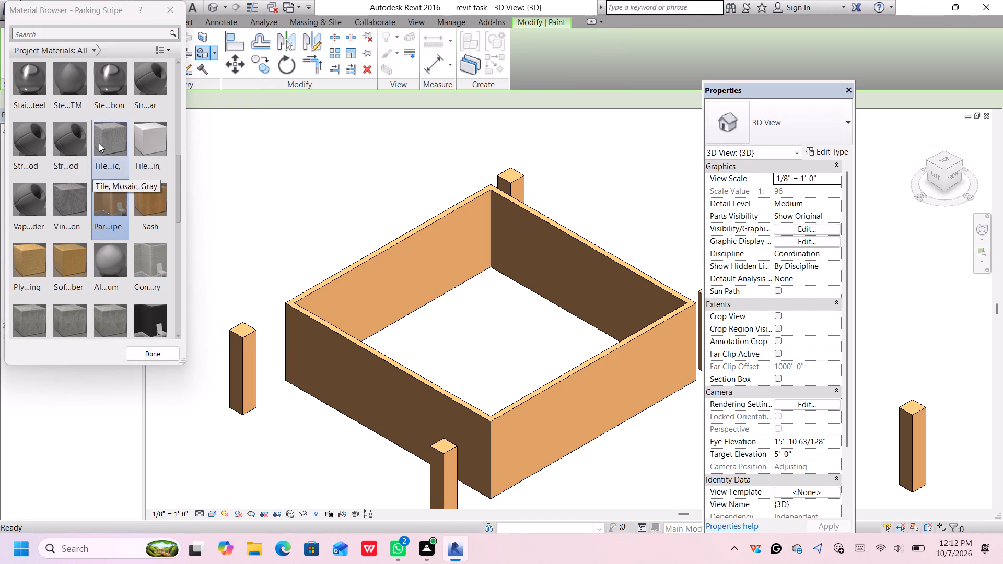
{"action": "left_click", "coordinate": [144, 140]}
{"action": "left_click", "coordinate": [235, 339]}
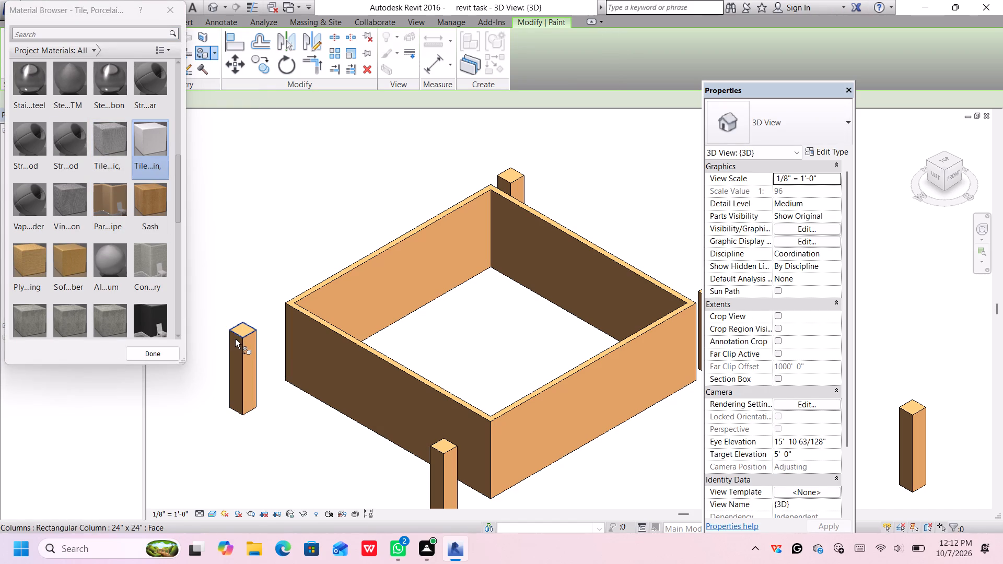
{"action": "left_click", "coordinate": [247, 351]}
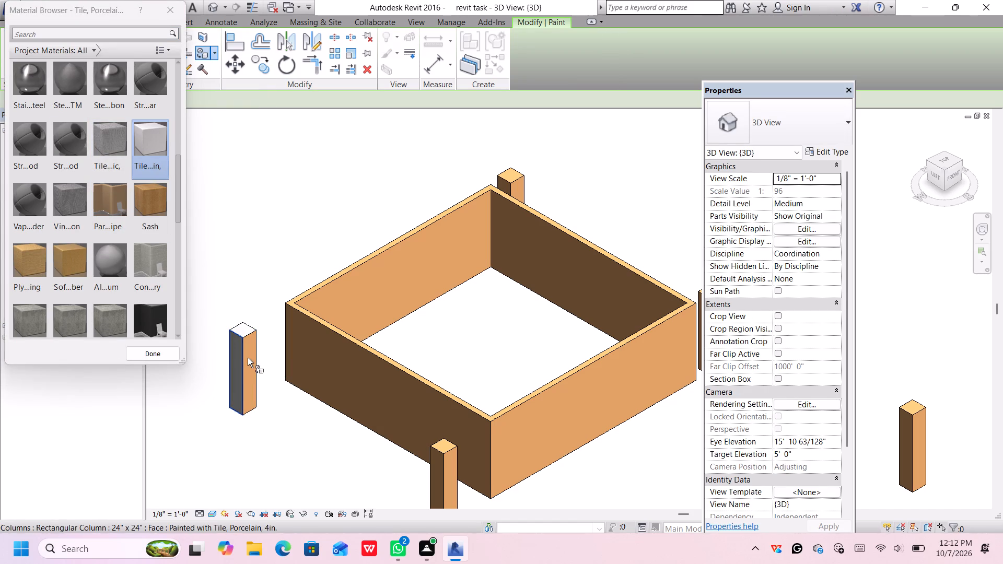
{"action": "left_click", "coordinate": [248, 359]}
{"action": "scroll", "coordinate": [241, 358], "scroll_direction": "up", "scroll_amount": 7}
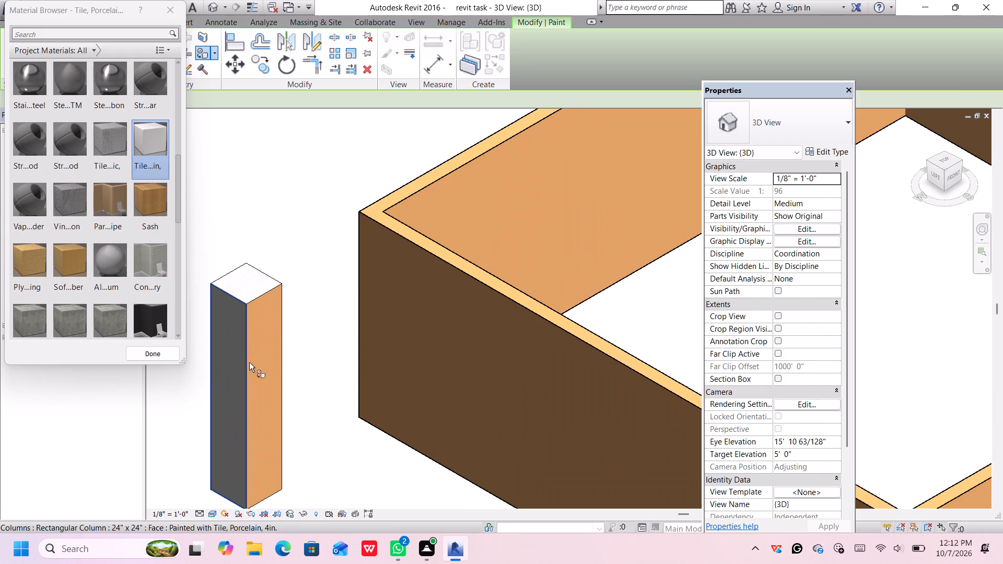
{"action": "left_click", "coordinate": [260, 340]}
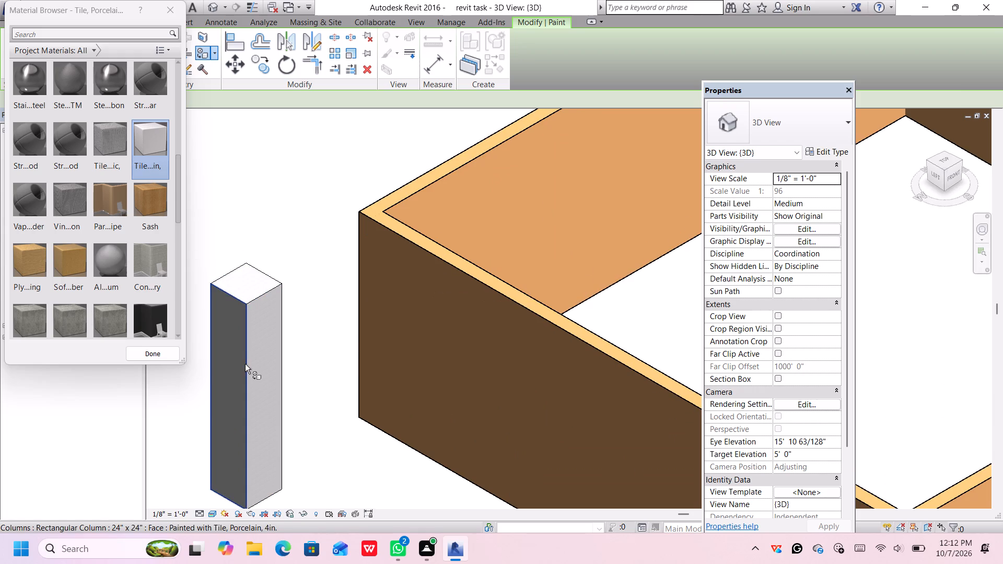
Repaint the tiled column's top and both visible side faces with Gypsum Wall Board.
{"action": "scroll", "coordinate": [248, 359], "scroll_direction": "up", "scroll_amount": 7}
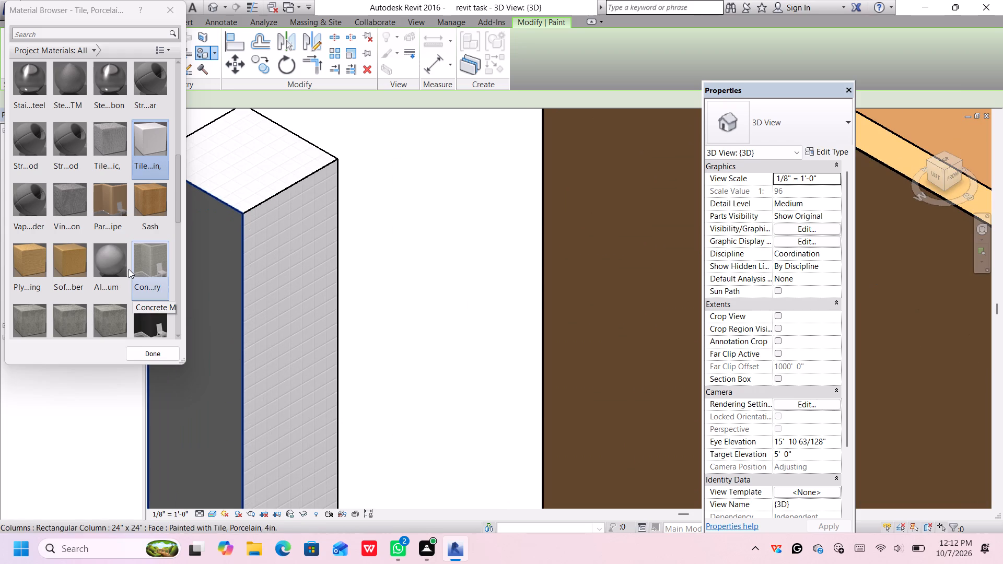
{"action": "scroll", "coordinate": [148, 263], "scroll_direction": "down", "scroll_amount": 3}
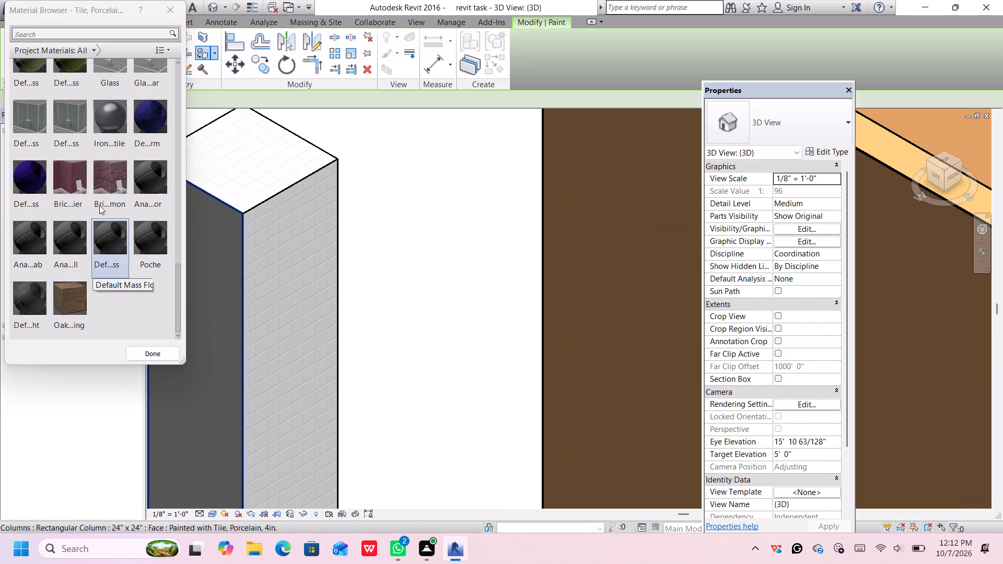
{"action": "scroll", "coordinate": [146, 142], "scroll_direction": "down", "scroll_amount": 1}
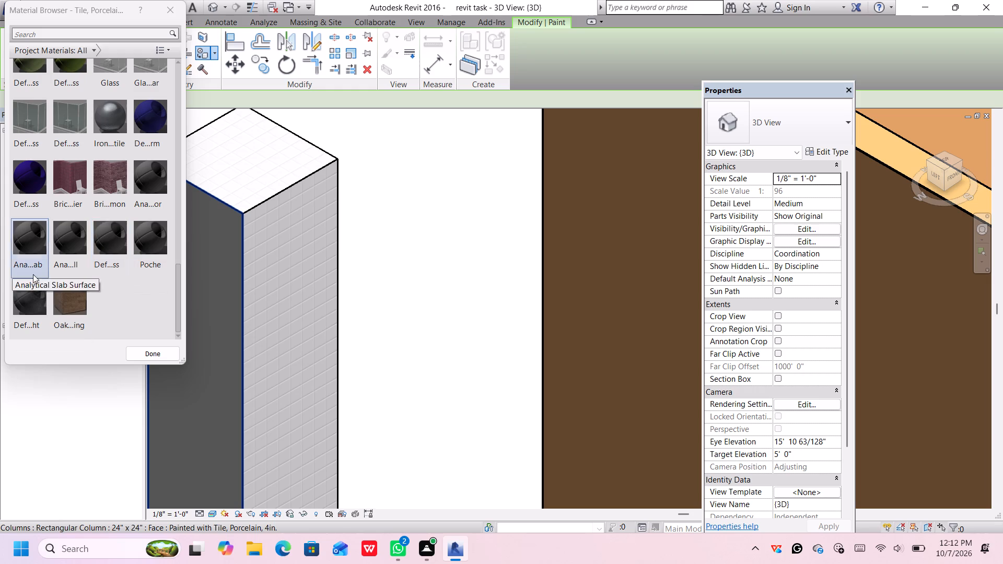
{"action": "scroll", "coordinate": [41, 260], "scroll_direction": "up", "scroll_amount": 3}
{"action": "scroll", "coordinate": [108, 151], "scroll_direction": "up", "scroll_amount": 2}
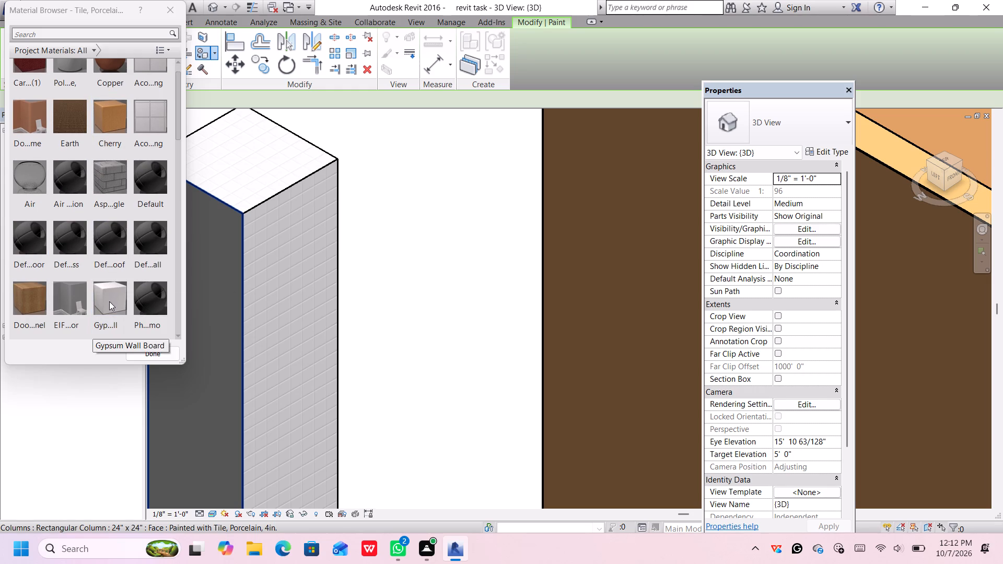
{"action": "left_click", "coordinate": [110, 301]}
{"action": "left_click", "coordinate": [275, 292]}
{"action": "left_click", "coordinate": [256, 175]}
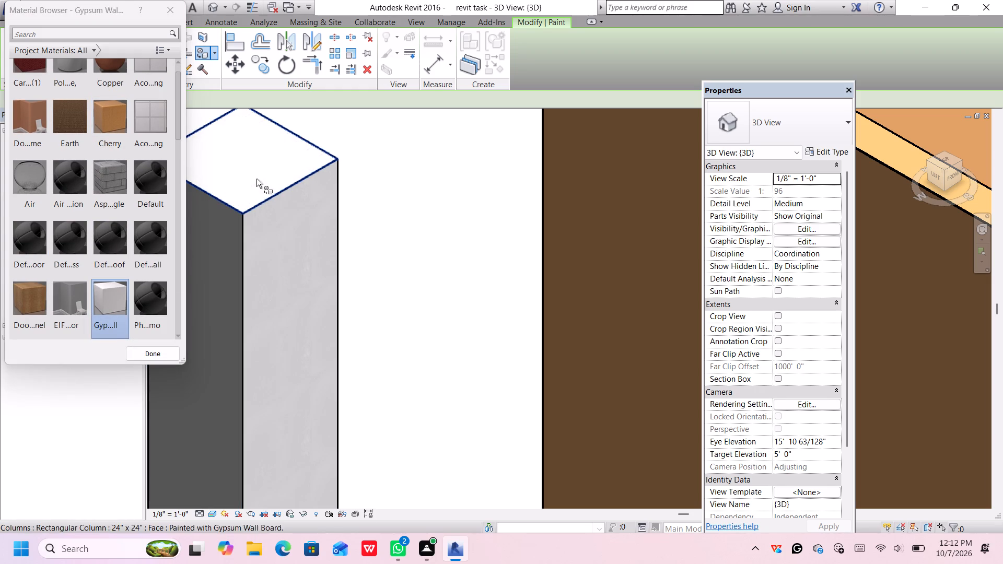
{"action": "left_click", "coordinate": [211, 267]}
{"action": "scroll", "coordinate": [254, 254], "scroll_direction": "down", "scroll_amount": 5}
{"action": "scroll", "coordinate": [272, 249], "scroll_direction": "up", "scroll_amount": 1}
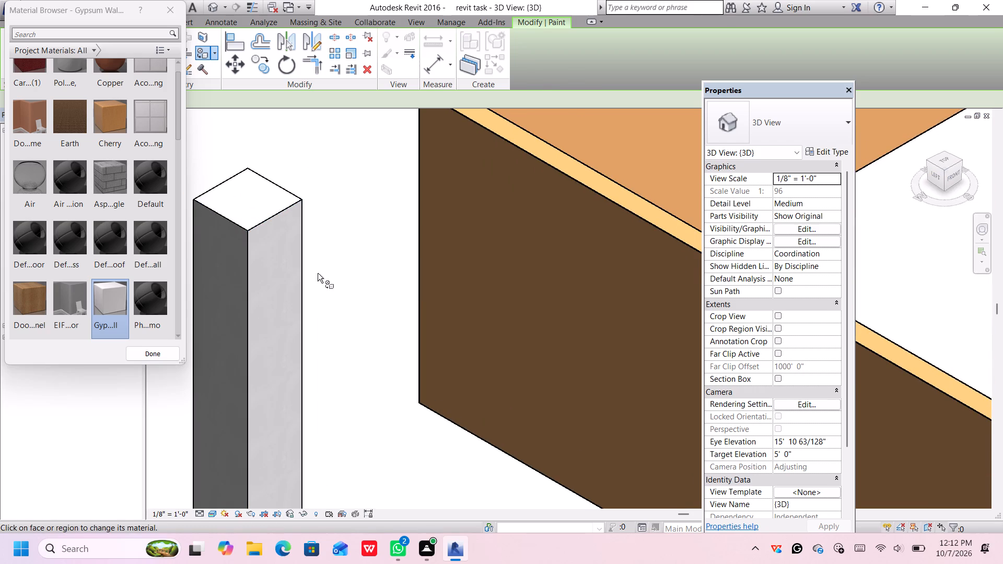
Paint the same column's side face that looks toward the walled enclosure with Gypsum Wall Board.
{"action": "middle_click_drag", "start_coordinate": [318, 274], "coordinate": [333, 243]}
{"action": "scroll", "coordinate": [68, 167], "scroll_direction": "down", "scroll_amount": 2}
{"action": "scroll", "coordinate": [70, 166], "scroll_direction": "up", "scroll_amount": 7}
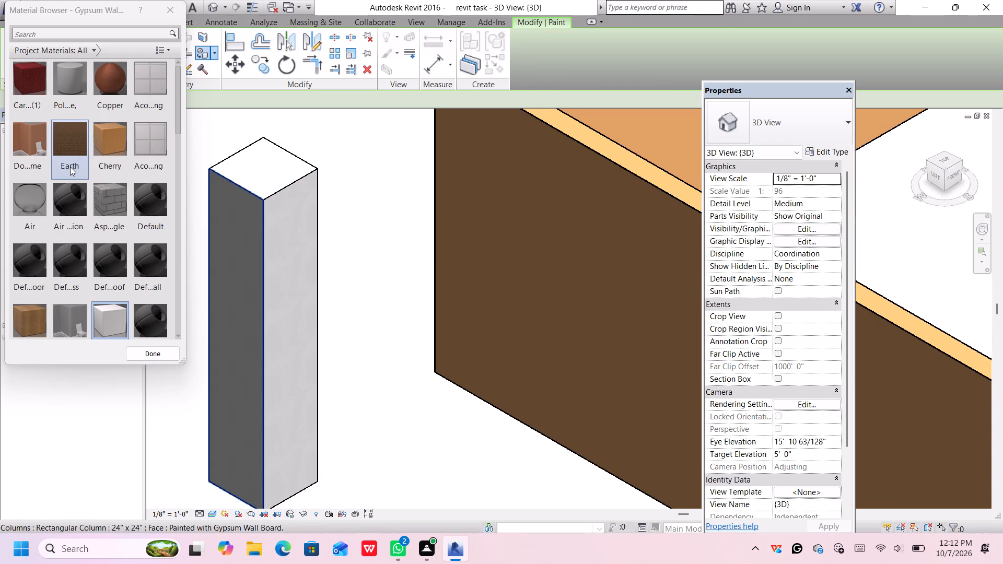
{"action": "scroll", "coordinate": [70, 167], "scroll_direction": "down", "scroll_amount": 1}
{"action": "scroll", "coordinate": [70, 167], "scroll_direction": "up", "scroll_amount": 1}
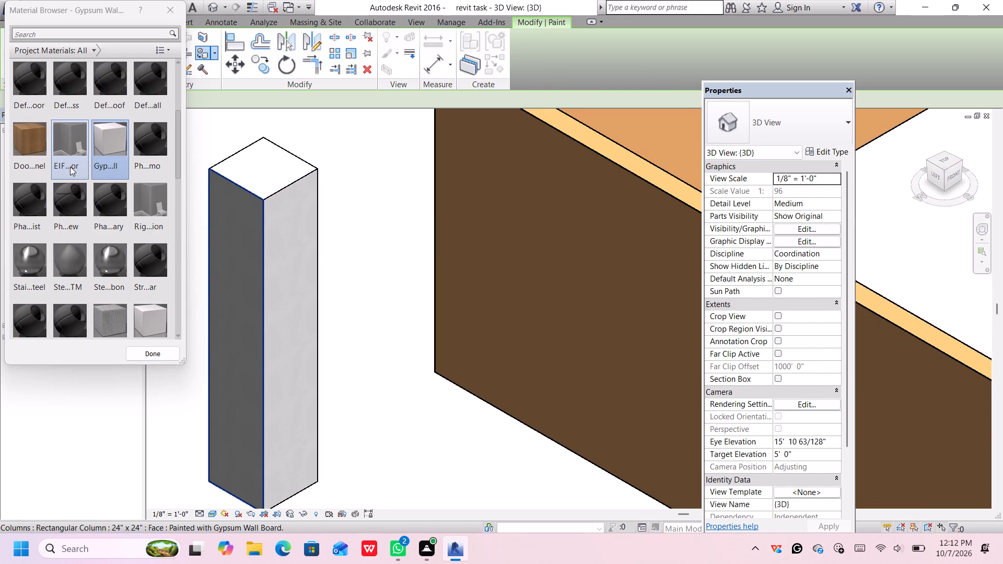
{"action": "scroll", "coordinate": [70, 167], "scroll_direction": "up", "scroll_amount": 1}
{"action": "middle_click_drag", "start_coordinate": [304, 207], "coordinate": [328, 240]}
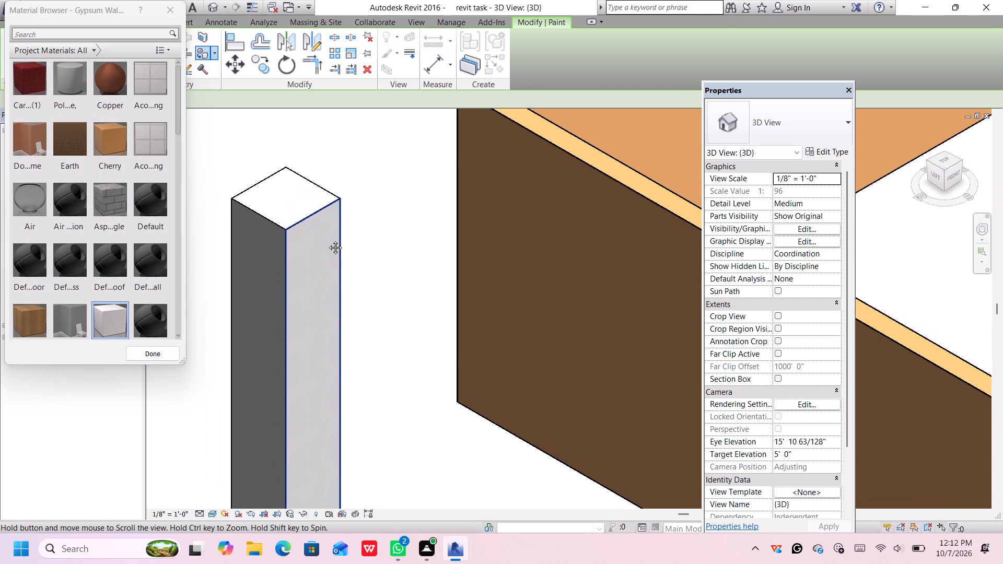
{"action": "middle_click_drag", "start_coordinate": [328, 240], "coordinate": [314, 241]}
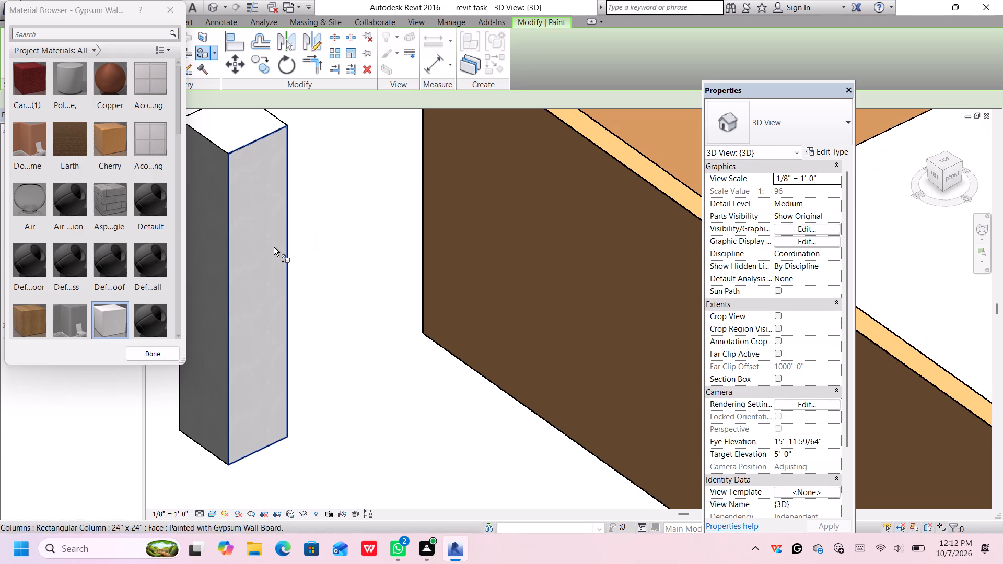
{"action": "middle_click_drag", "start_coordinate": [363, 166], "coordinate": [309, 261]}
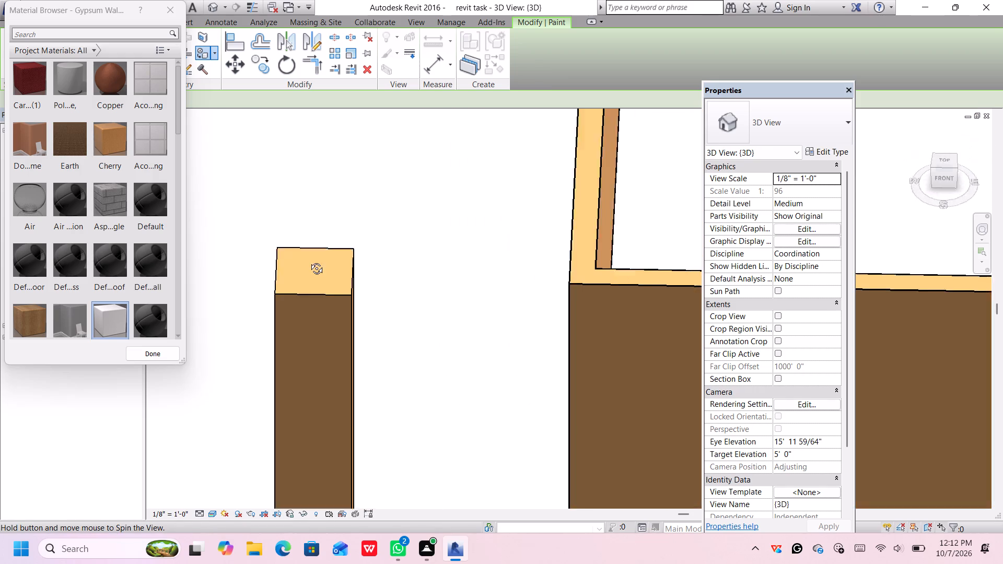
{"action": "middle_click_drag", "start_coordinate": [309, 261], "coordinate": [308, 257]}
{"action": "scroll", "coordinate": [335, 209], "scroll_direction": "down", "scroll_amount": 10}
{"action": "scroll", "coordinate": [351, 193], "scroll_direction": "up", "scroll_amount": 2}
{"action": "scroll", "coordinate": [394, 136], "scroll_direction": "down", "scroll_amount": 6}
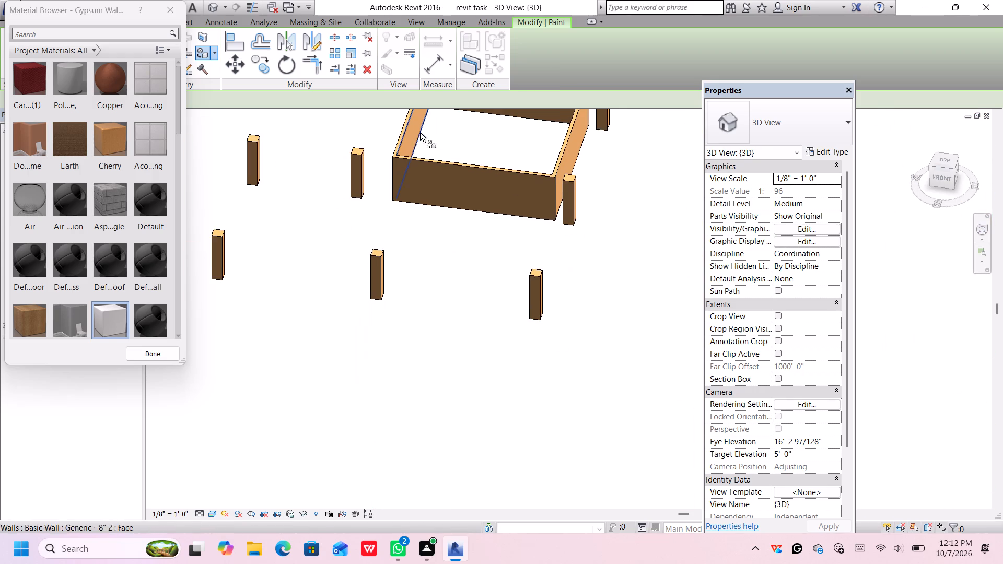
{"action": "middle_click_drag", "start_coordinate": [476, 119], "coordinate": [403, 302]}
{"action": "middle_click_drag", "start_coordinate": [335, 238], "coordinate": [333, 248]}
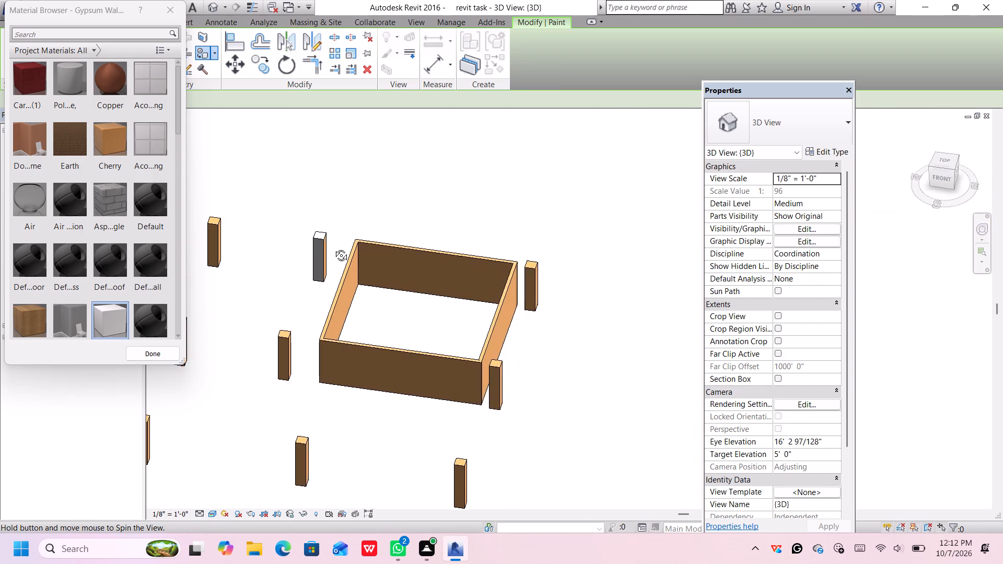
{"action": "middle_click_drag", "start_coordinate": [333, 248], "coordinate": [224, 237]}
{"action": "scroll", "coordinate": [494, 197], "scroll_direction": "up", "scroll_amount": 10}
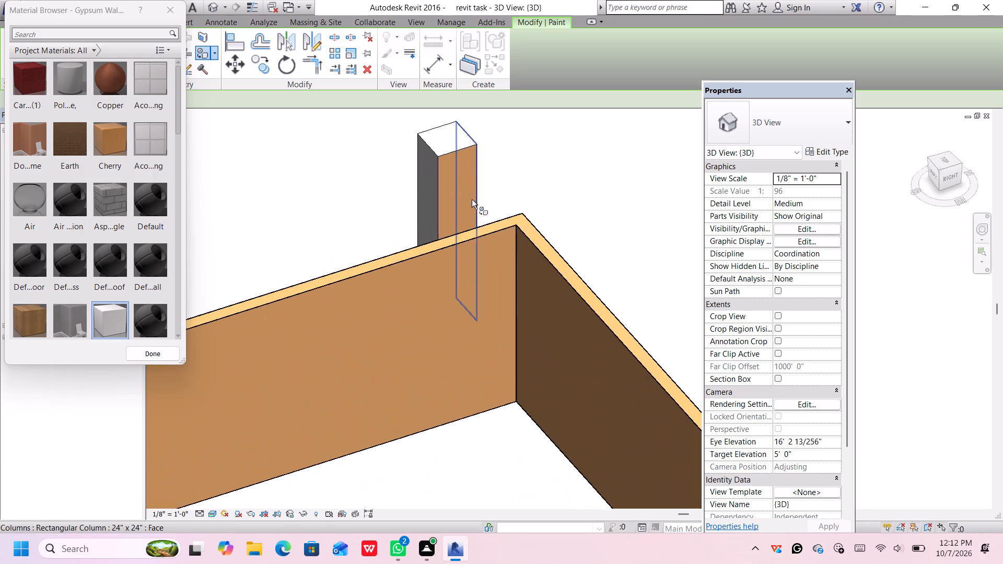
{"action": "scroll", "coordinate": [472, 199], "scroll_direction": "up", "scroll_amount": 2}
{"action": "scroll", "coordinate": [435, 179], "scroll_direction": "up", "scroll_amount": 2}
{"action": "left_click", "coordinate": [452, 178]}
{"action": "scroll", "coordinate": [399, 220], "scroll_direction": "down", "scroll_amount": 3}
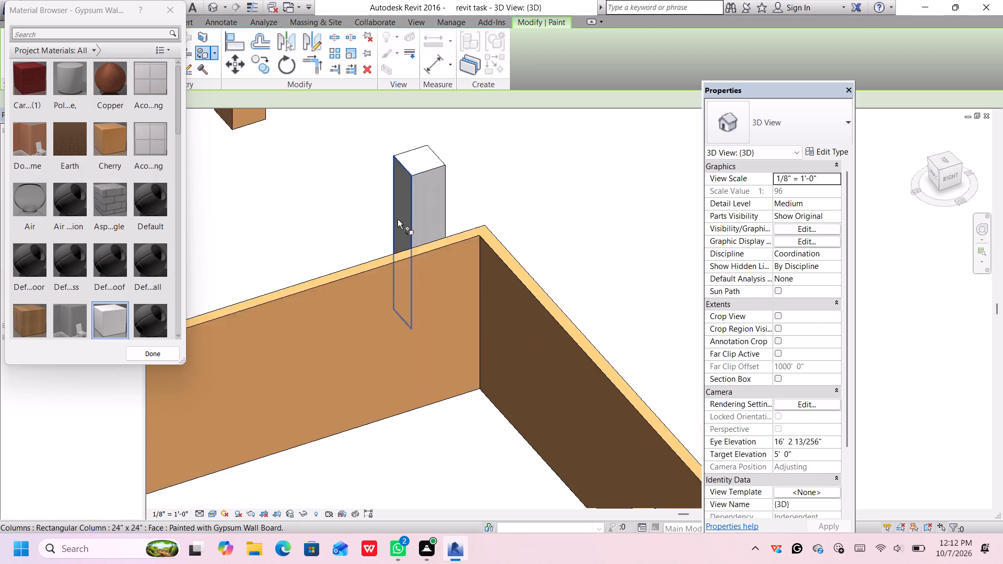
Paint the top and both visible side faces of the freestanding column beyond the enclosure's far corner with Gypsum Wall Board.
{"action": "scroll", "coordinate": [398, 219], "scroll_direction": "down", "scroll_amount": 8}
{"action": "middle_click_drag", "start_coordinate": [328, 163], "coordinate": [369, 253]}
{"action": "left_click", "coordinate": [367, 220]}
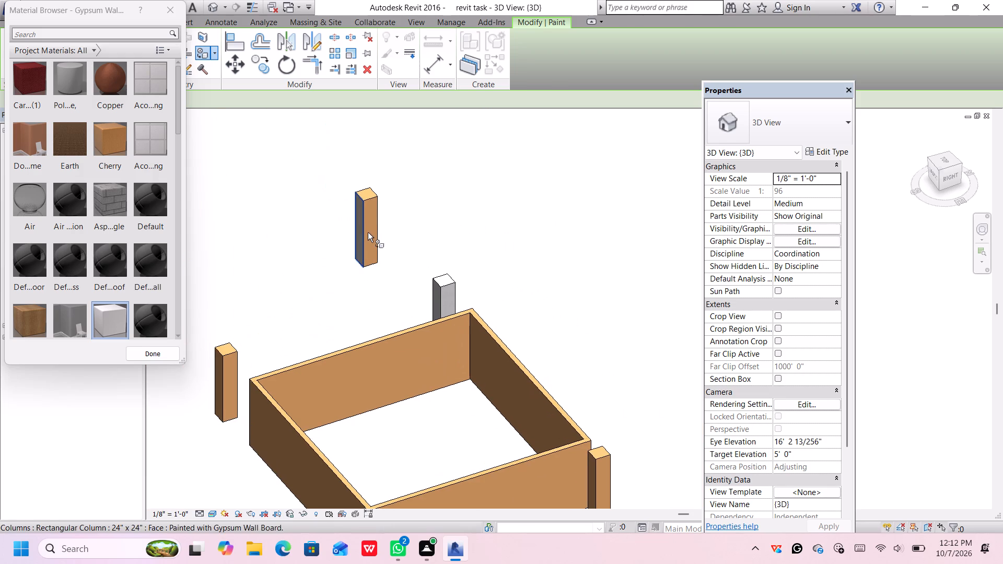
{"action": "left_click", "coordinate": [372, 224]}
{"action": "left_click", "coordinate": [368, 215]}
{"action": "left_click", "coordinate": [362, 191]}
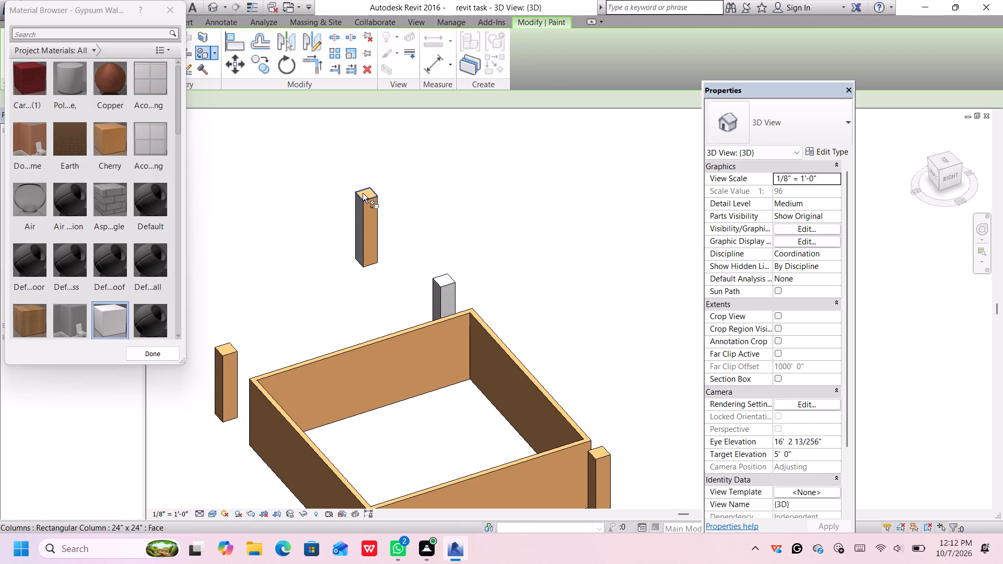
{"action": "scroll", "coordinate": [366, 197], "scroll_direction": "up", "scroll_amount": 7}
{"action": "left_click", "coordinate": [372, 227]}
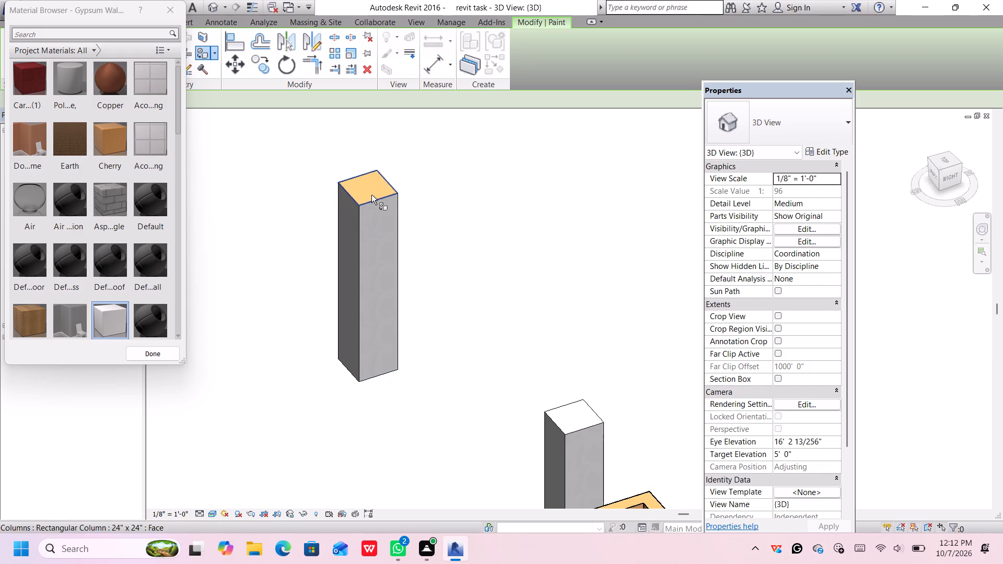
{"action": "left_click", "coordinate": [371, 195]}
Paint the column at the corner of the lighter front wall and darker back wall with Gypsum Wall Board on its visible faces.
{"action": "scroll", "coordinate": [383, 234], "scroll_direction": "down", "scroll_amount": 9}
{"action": "middle_click_drag", "start_coordinate": [389, 302], "coordinate": [354, 177]}
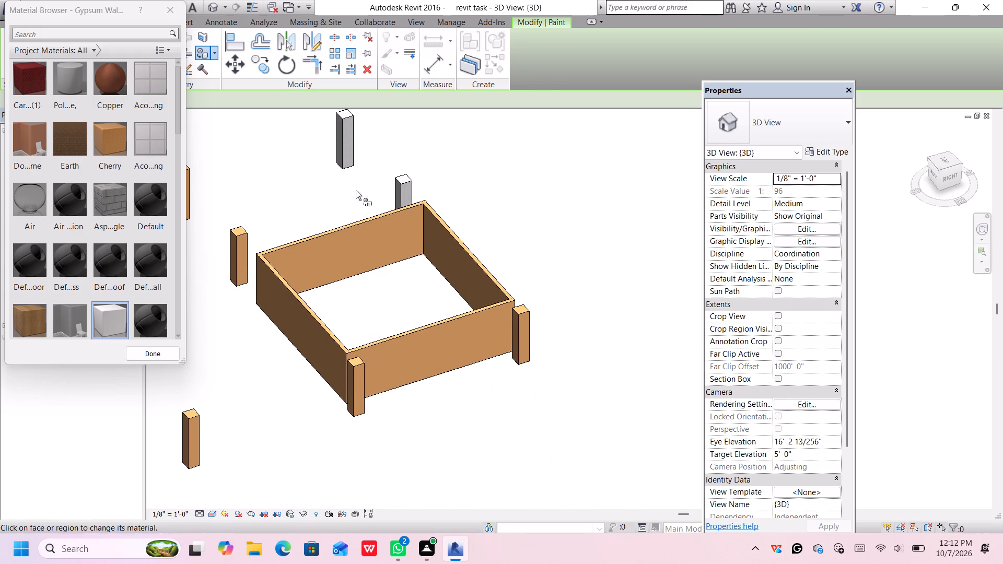
{"action": "left_click", "coordinate": [516, 339]}
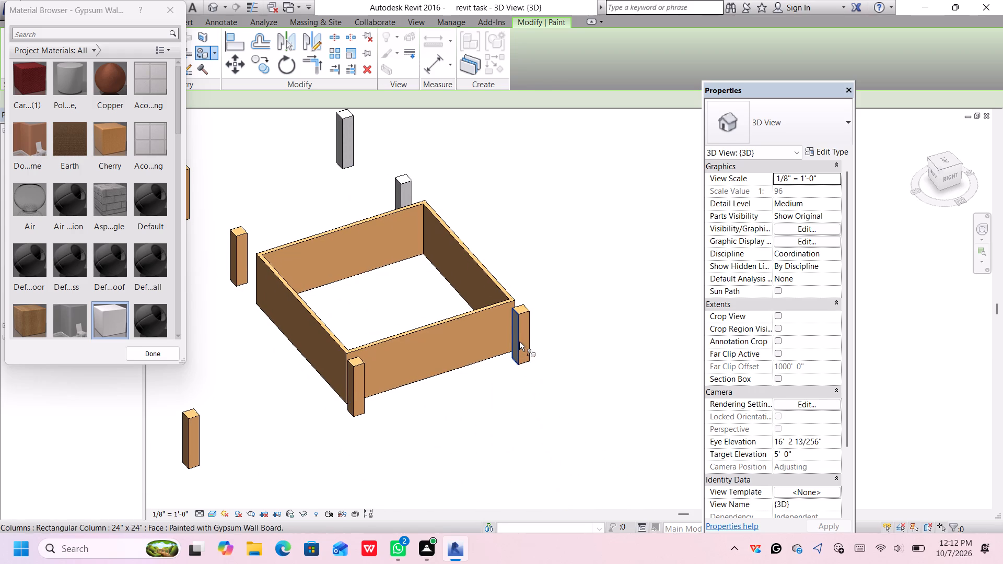
{"action": "left_click", "coordinate": [520, 341]}
{"action": "left_click", "coordinate": [526, 338]}
{"action": "left_click", "coordinate": [520, 330]}
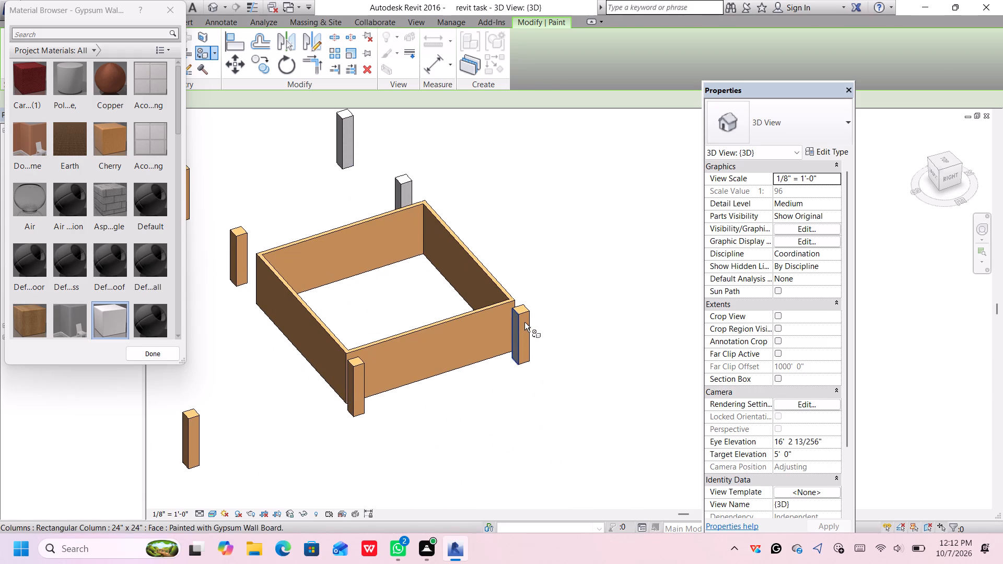
{"action": "left_click", "coordinate": [526, 323]}
{"action": "left_click", "coordinate": [521, 320]}
{"action": "left_click", "coordinate": [523, 311]}
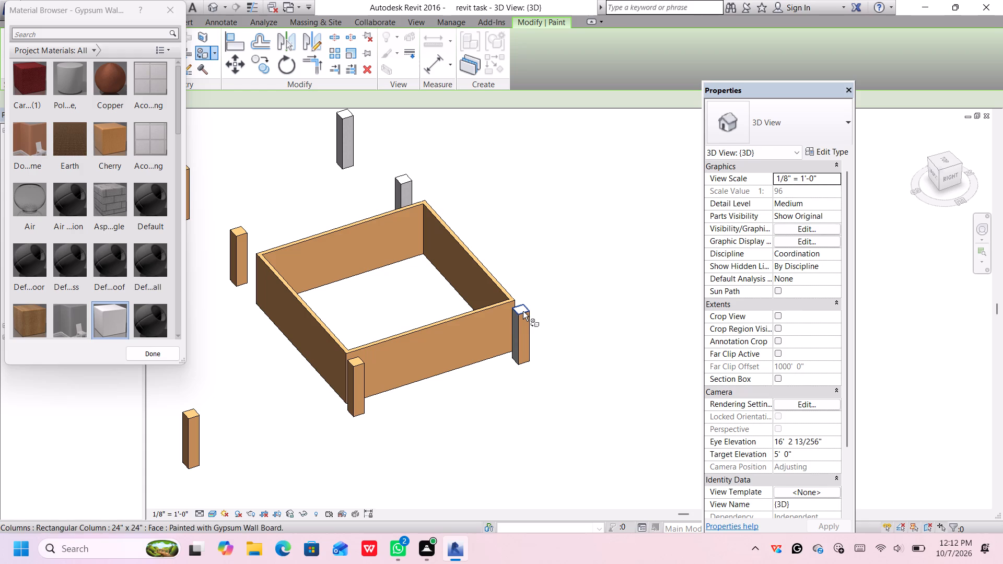
{"action": "left_click", "coordinate": [524, 359]}
{"action": "left_click", "coordinate": [521, 350]}
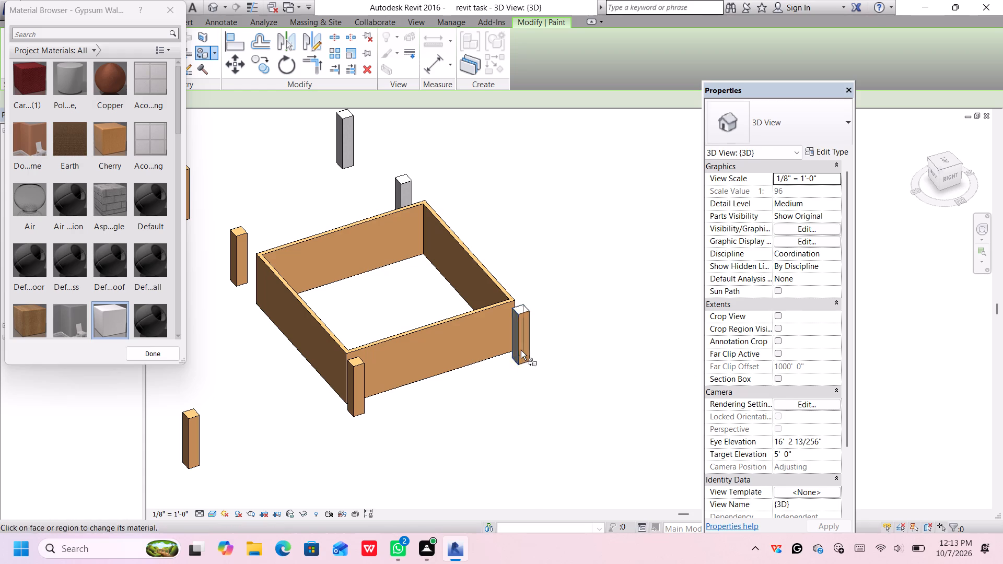
{"action": "scroll", "coordinate": [519, 318], "scroll_direction": "up", "scroll_amount": 7}
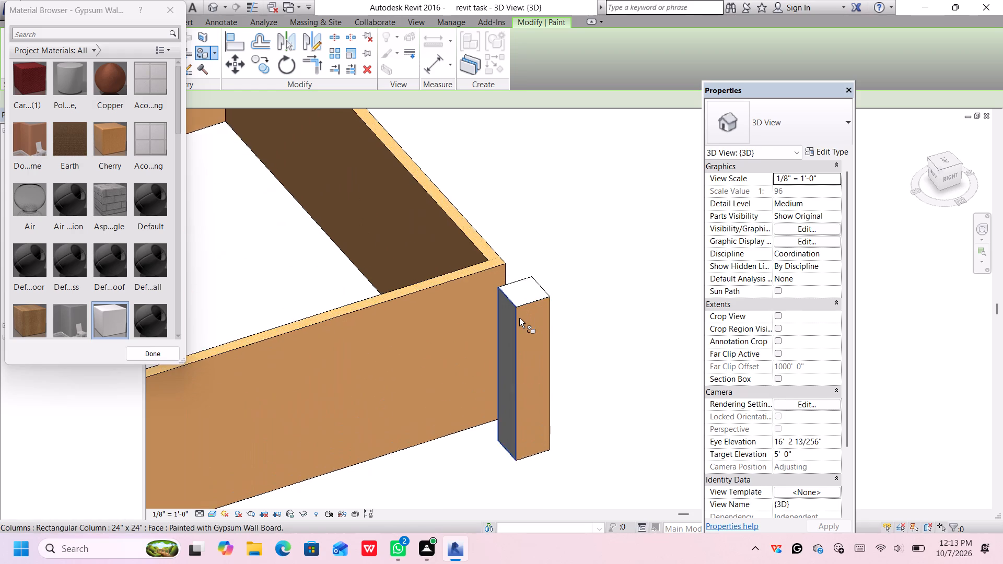
{"action": "scroll", "coordinate": [519, 318], "scroll_direction": "up", "scroll_amount": 7}
{"action": "left_click", "coordinate": [539, 293]}
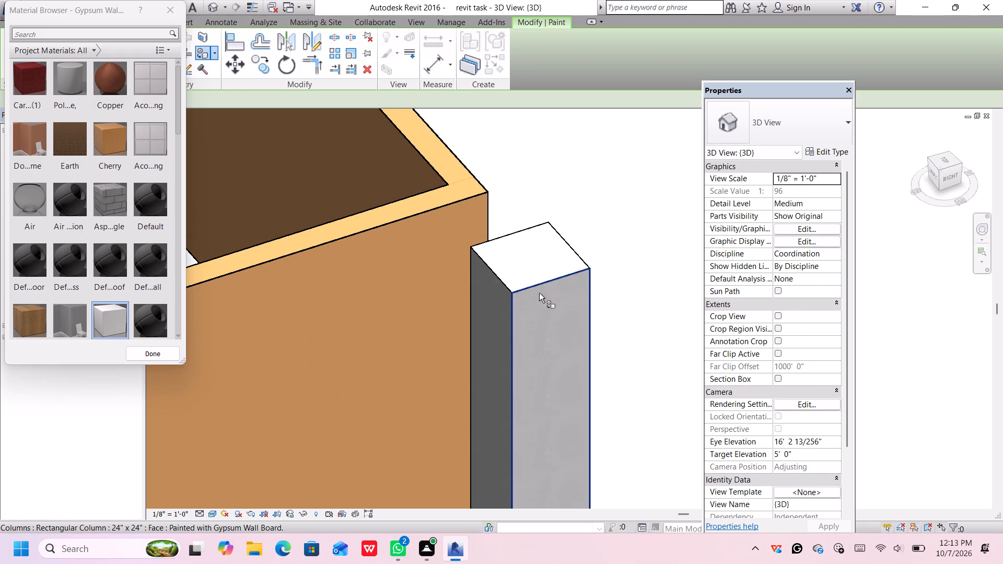
Paint the column at the enclosure's nearest corner, between both front walls, with Gypsum Wall Board on its top and visible sides.
{"action": "scroll", "coordinate": [543, 310], "scroll_direction": "down", "scroll_amount": 13}
{"action": "middle_click", "coordinate": [588, 337]}
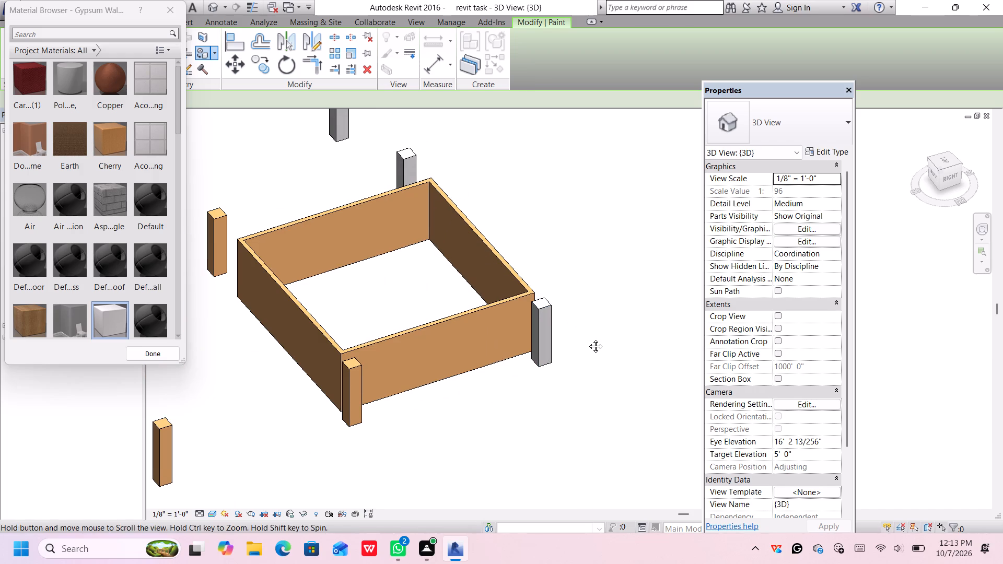
{"action": "scroll", "coordinate": [386, 389], "scroll_direction": "down", "scroll_amount": 1}
{"action": "middle_click_drag", "start_coordinate": [388, 391], "coordinate": [505, 359]}
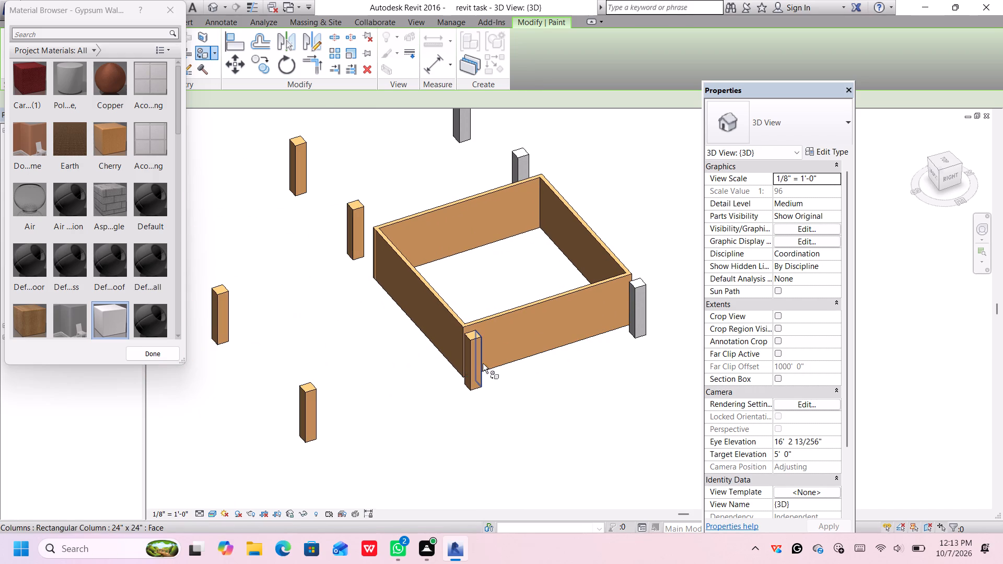
{"action": "left_click", "coordinate": [474, 362]}
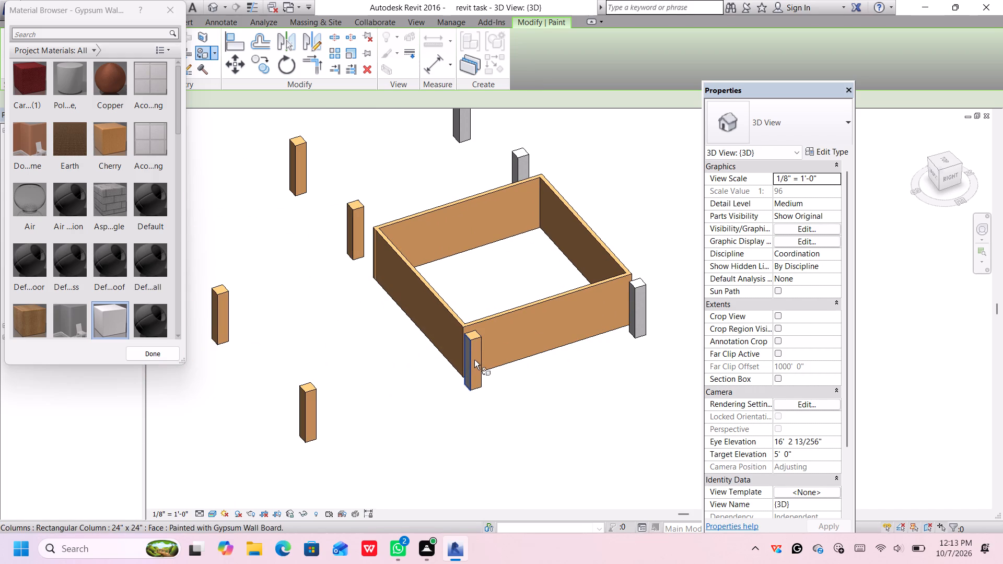
{"action": "scroll", "coordinate": [474, 357], "scroll_direction": "up", "scroll_amount": 5}
{"action": "left_click", "coordinate": [475, 319]}
{"action": "left_click", "coordinate": [475, 335]}
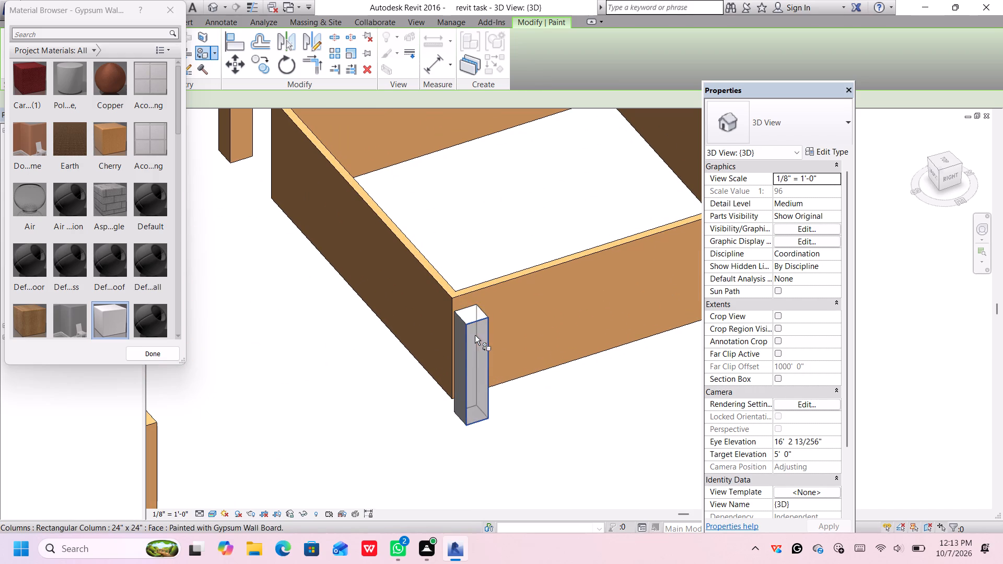
Paint the top and both visible side faces of the nearest freestanding column outside the darker front wall with Gypsum Wall Board.
{"action": "scroll", "coordinate": [437, 415], "scroll_direction": "down", "scroll_amount": 3}
{"action": "middle_click_drag", "start_coordinate": [351, 420], "coordinate": [418, 393]}
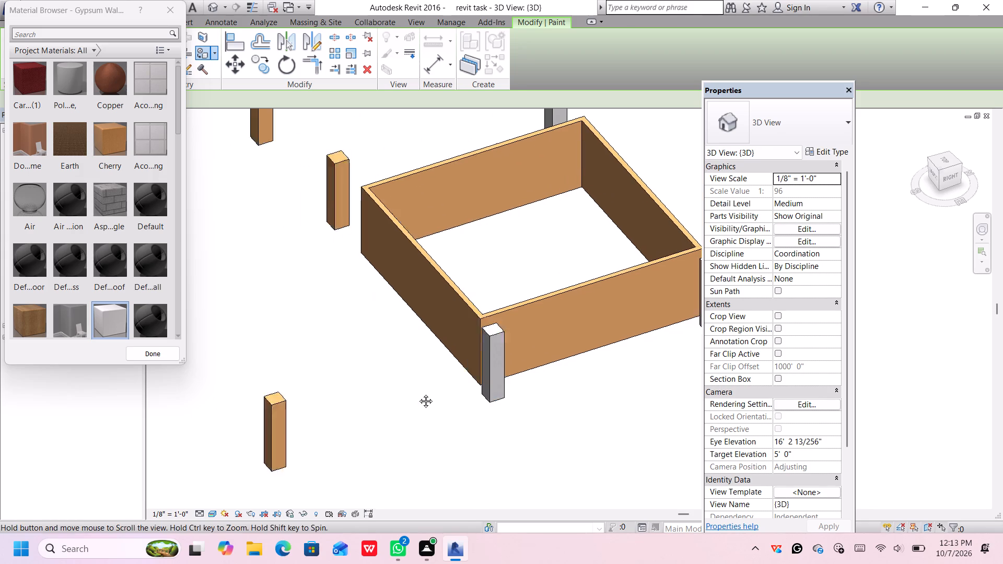
{"action": "middle_click_drag", "start_coordinate": [418, 393], "coordinate": [499, 377]}
{"action": "left_click", "coordinate": [398, 402]}
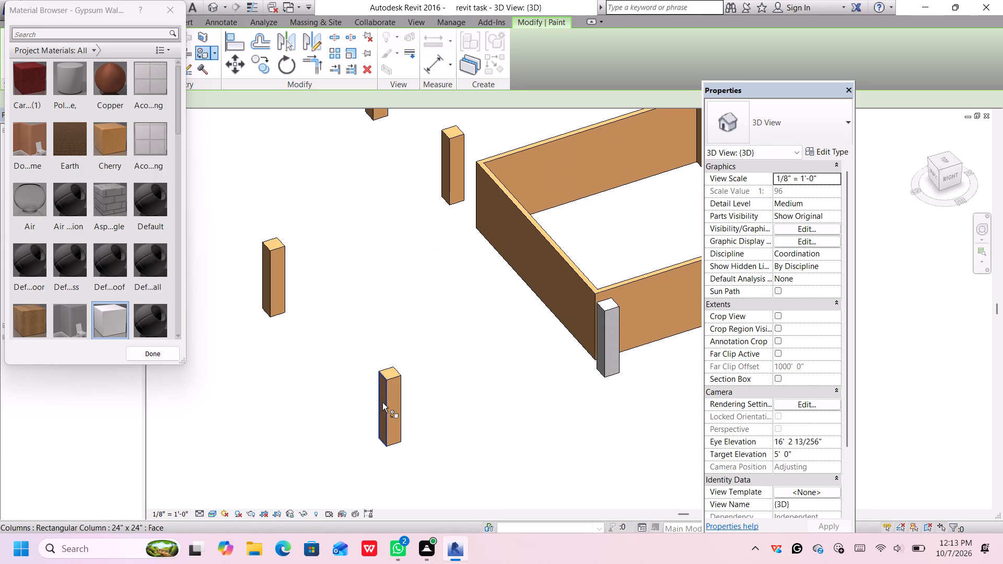
{"action": "left_click", "coordinate": [382, 403]}
{"action": "left_click", "coordinate": [390, 399]}
{"action": "left_click", "coordinate": [389, 378]}
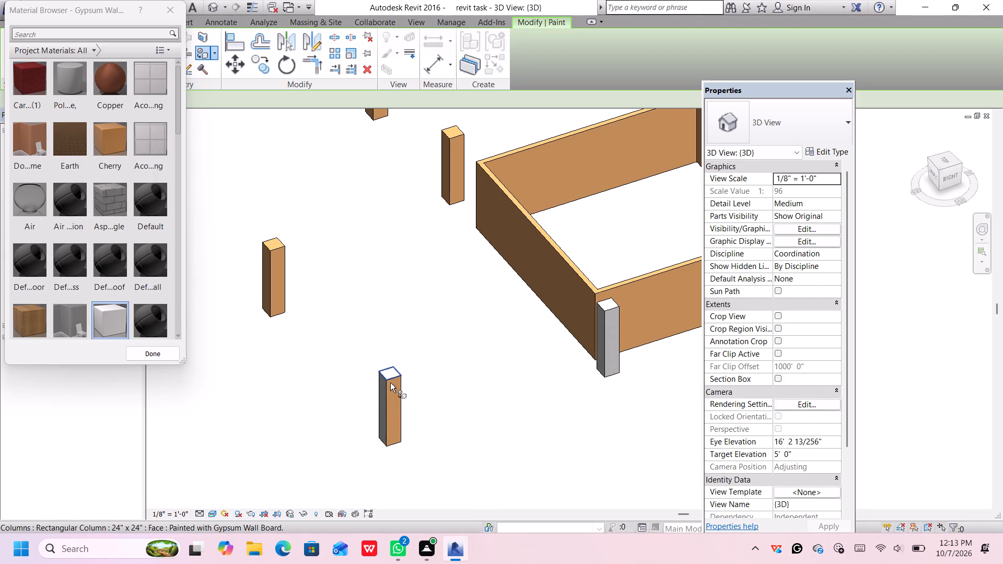
{"action": "left_click", "coordinate": [392, 383]}
{"action": "left_click", "coordinate": [394, 426]}
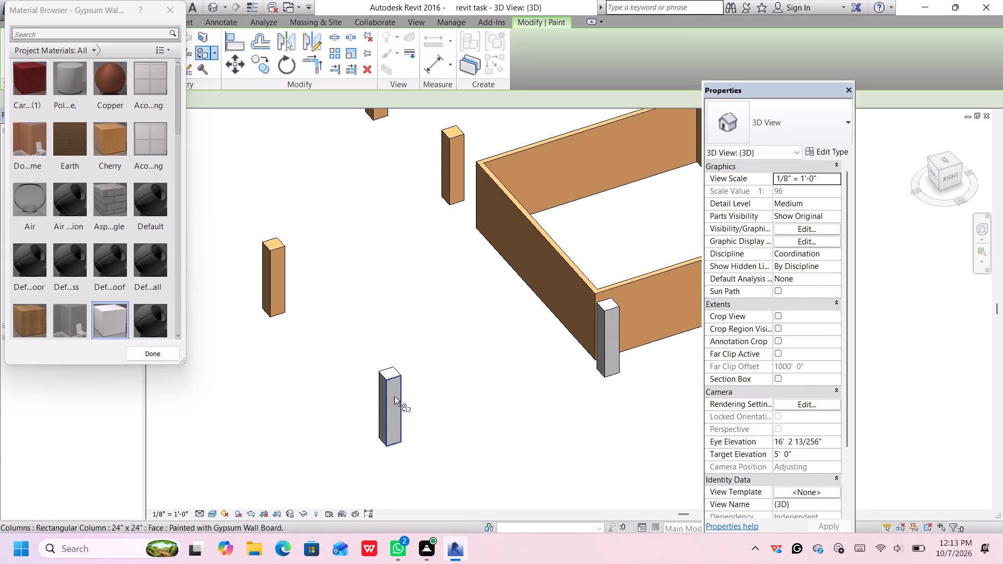
Paint the top and both visible sides of the middle column in the outer row beside the darker front wall with Gypsum Wall Board.
{"action": "middle_click_drag", "start_coordinate": [393, 319], "coordinate": [438, 401]}
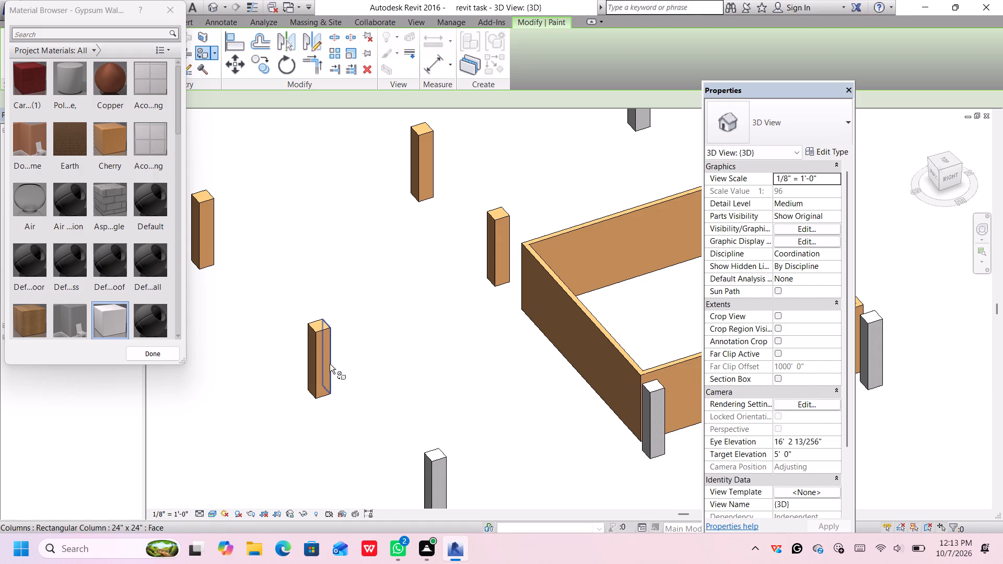
{"action": "left_click", "coordinate": [330, 364]}
{"action": "left_click", "coordinate": [307, 358]}
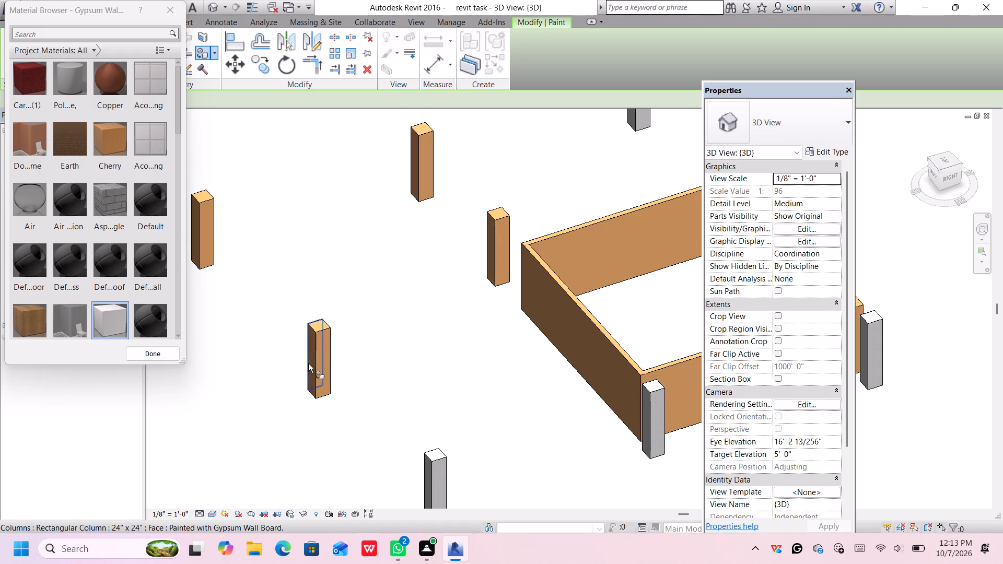
{"action": "left_click", "coordinate": [311, 369]}
{"action": "left_click", "coordinate": [319, 366]}
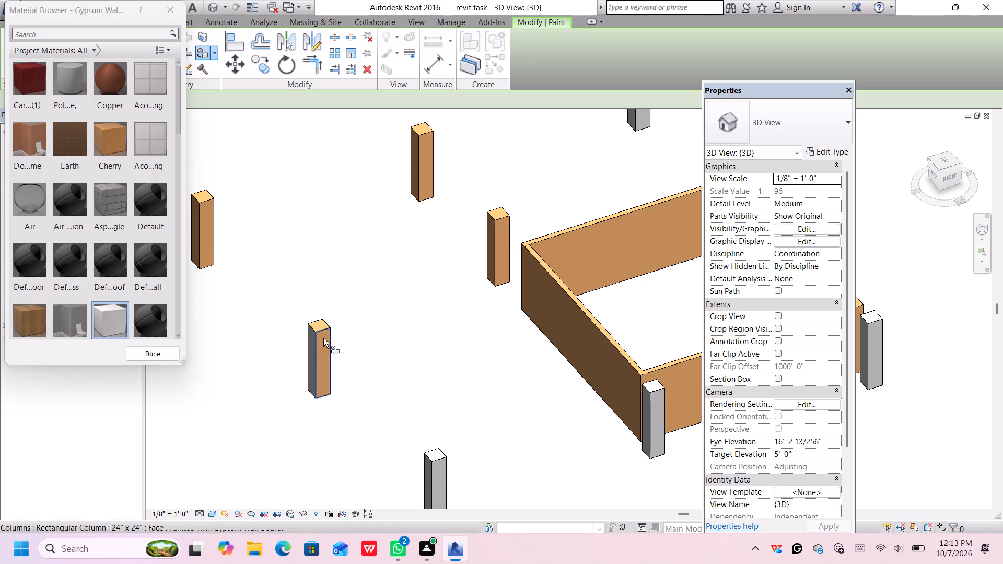
{"action": "left_click", "coordinate": [323, 335]}
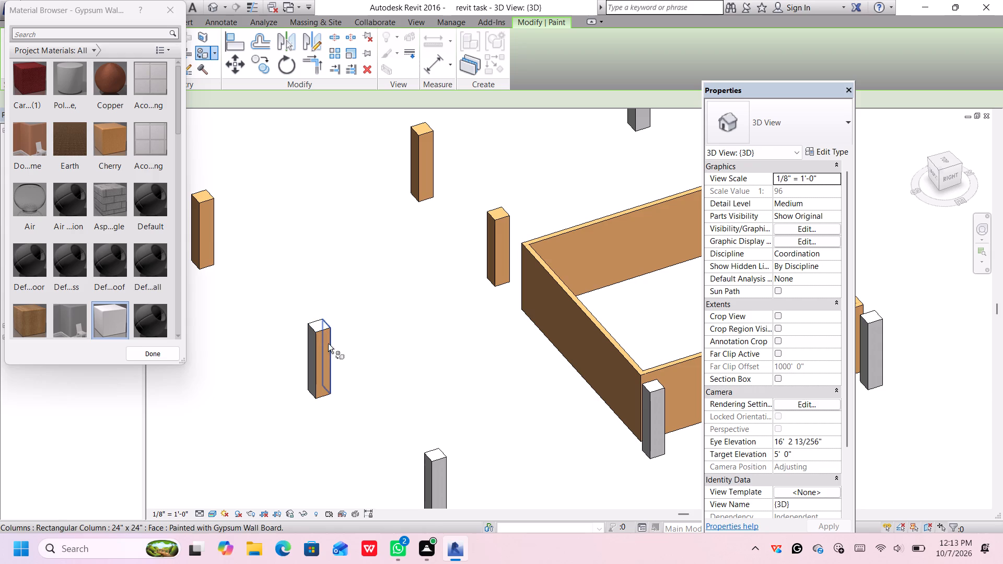
{"action": "left_click", "coordinate": [323, 381]}
Paint the top and both visible sides of the far end column in that same outer row with Gypsum Wall Board.
{"action": "scroll", "coordinate": [343, 288], "scroll_direction": "down", "scroll_amount": 1}
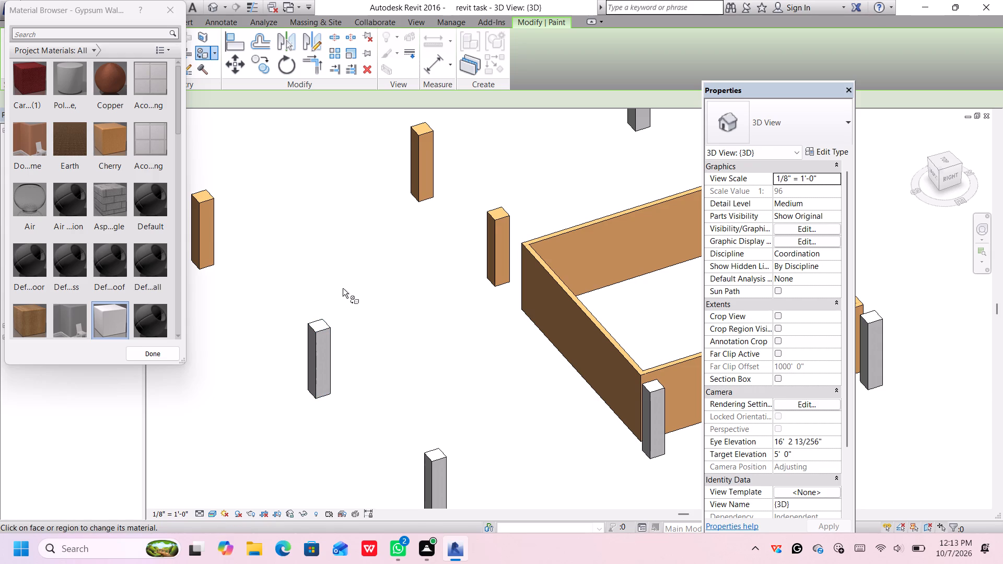
{"action": "middle_click_drag", "start_coordinate": [330, 274], "coordinate": [495, 414]}
{"action": "scroll", "coordinate": [401, 382], "scroll_direction": "up", "scroll_amount": 2}
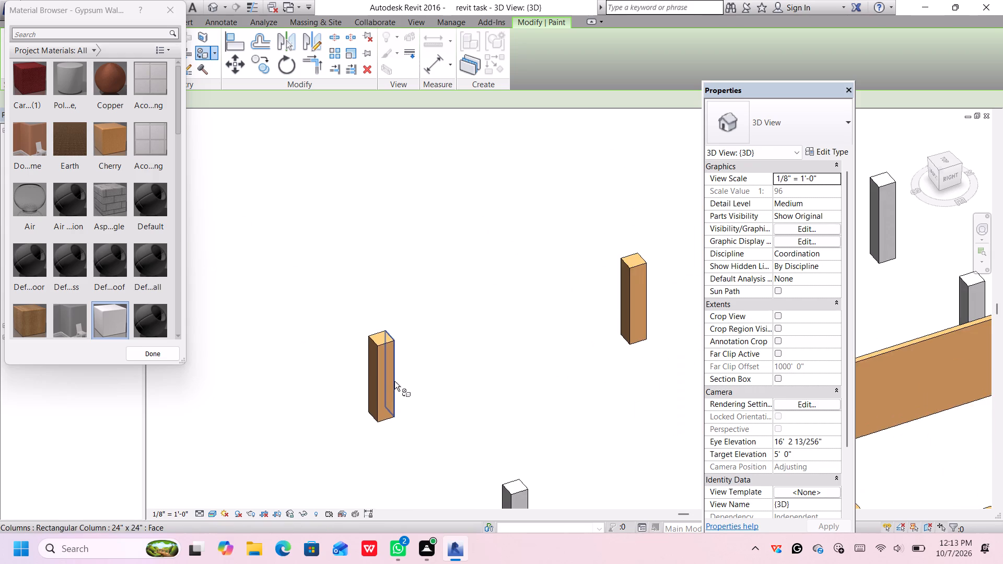
{"action": "scroll", "coordinate": [394, 381], "scroll_direction": "up", "scroll_amount": 2}
{"action": "left_click", "coordinate": [391, 380]}
{"action": "left_click", "coordinate": [369, 390]}
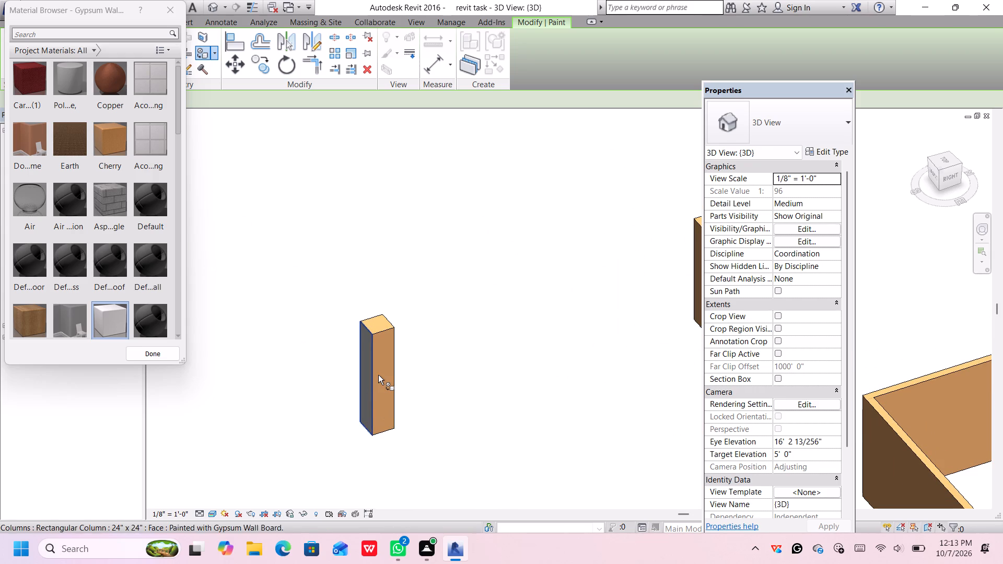
{"action": "left_click", "coordinate": [378, 375]}
{"action": "left_click", "coordinate": [379, 319]}
{"action": "left_click", "coordinate": [379, 325]}
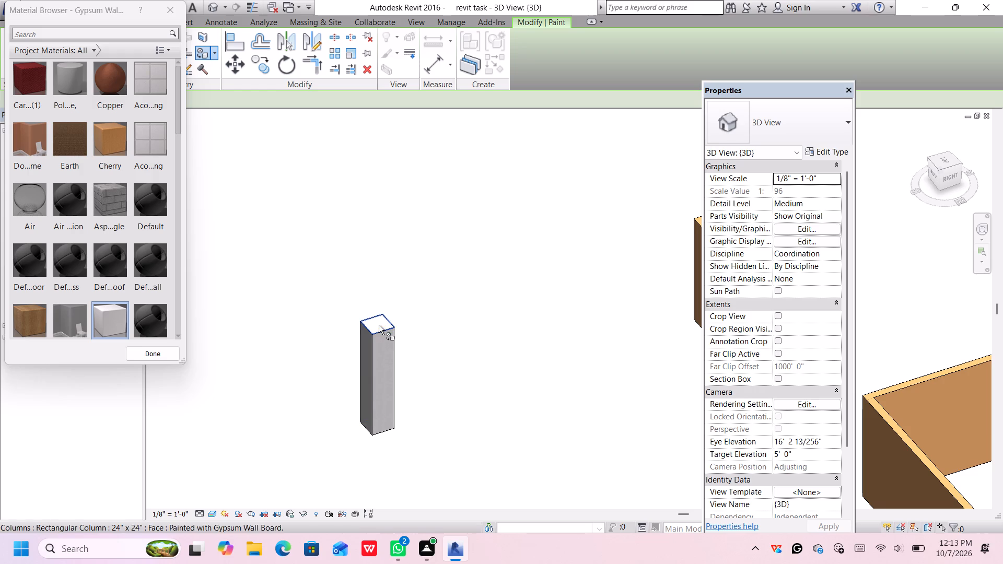
Paint the top and both visible sides of the middle freestanding column in the row behind the enclosure with Gypsum Wall Board.
{"action": "scroll", "coordinate": [418, 372], "scroll_direction": "down", "scroll_amount": 5}
{"action": "middle_click_drag", "start_coordinate": [489, 367], "coordinate": [249, 373]}
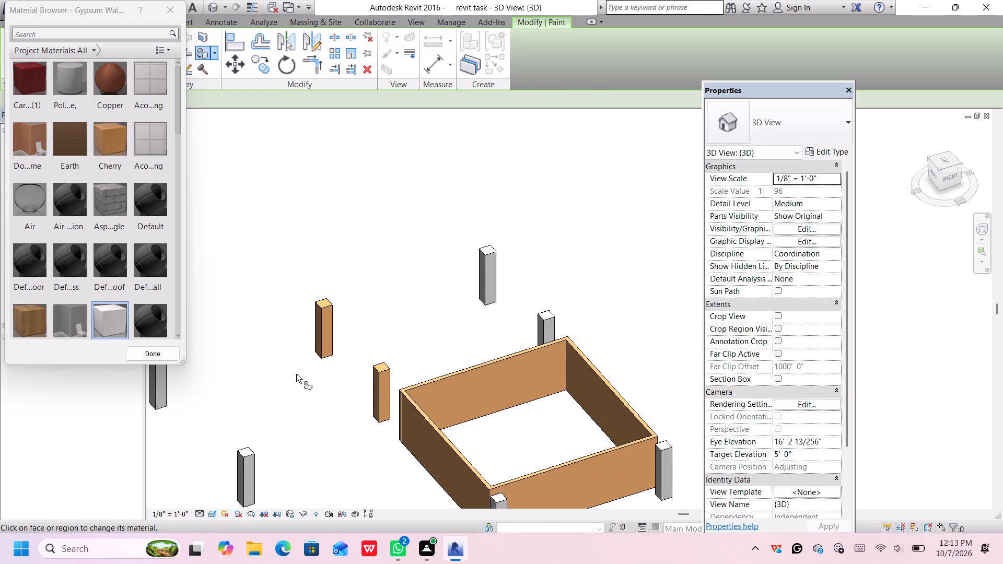
{"action": "scroll", "coordinate": [308, 348], "scroll_direction": "up", "scroll_amount": 3}
{"action": "left_click", "coordinate": [319, 335]}
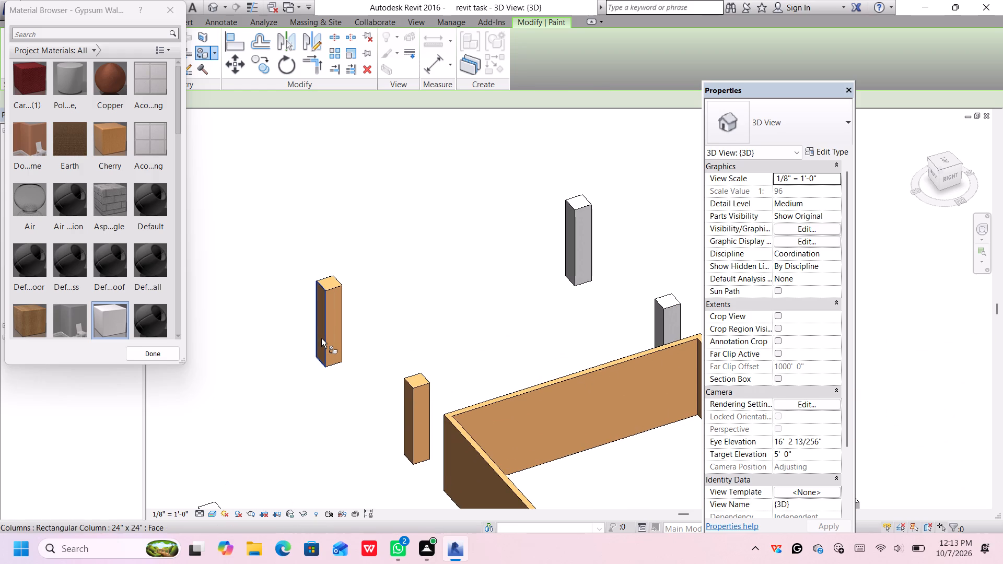
{"action": "left_click", "coordinate": [321, 338]}
{"action": "left_click", "coordinate": [338, 315]}
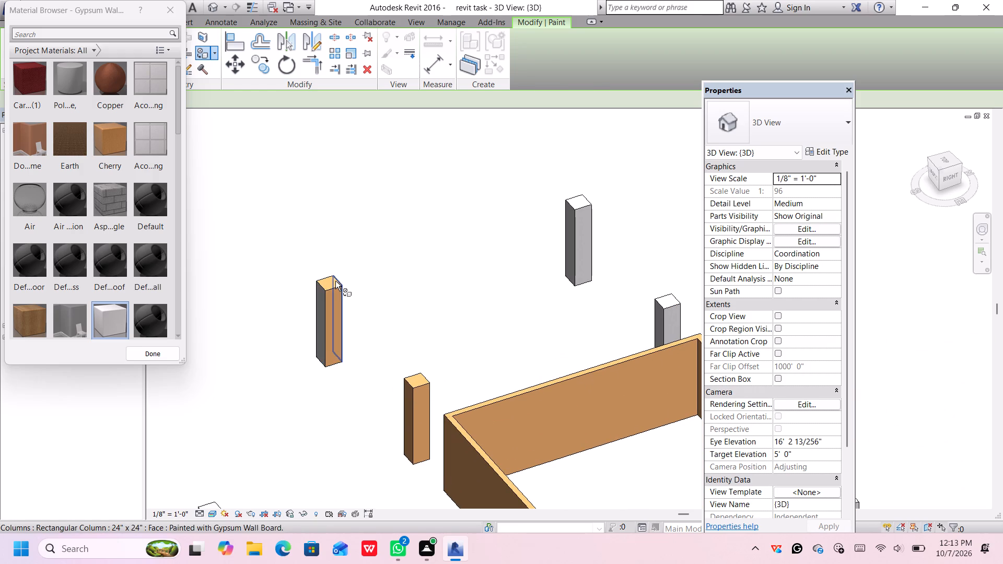
{"action": "left_click", "coordinate": [328, 284]}
{"action": "left_click", "coordinate": [329, 305]}
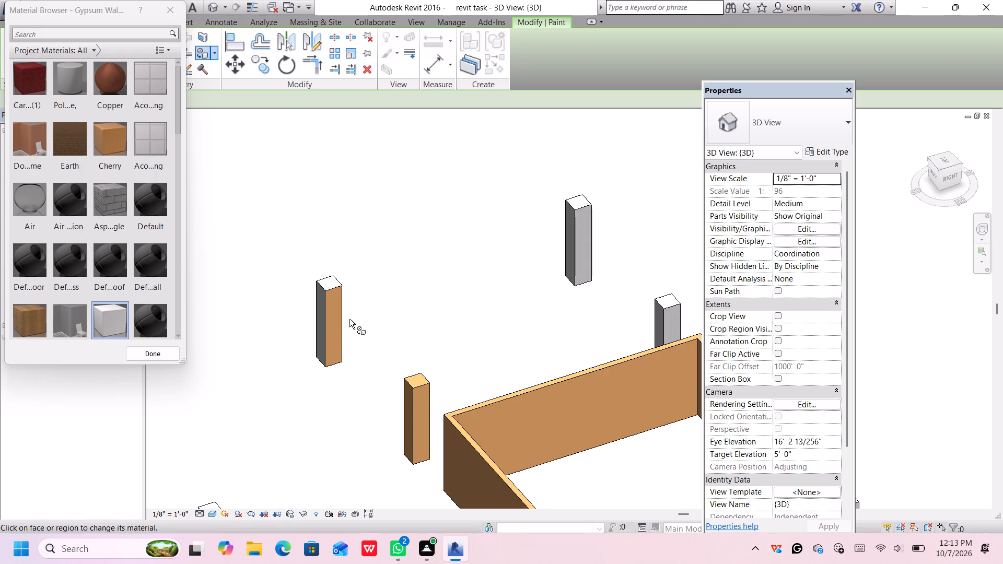
{"action": "left_click", "coordinate": [335, 355]}
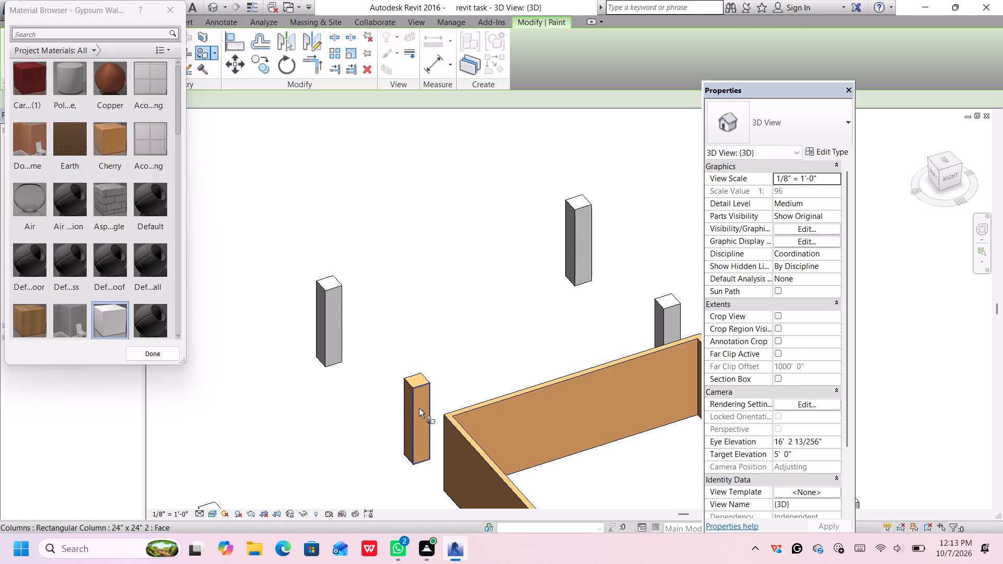
Paint the column at the enclosure corner between the darker front wall and the back wall with Gypsum Wall Board on its top and visible sides.
{"action": "left_click", "coordinate": [419, 409]}
{"action": "left_click", "coordinate": [404, 402]}
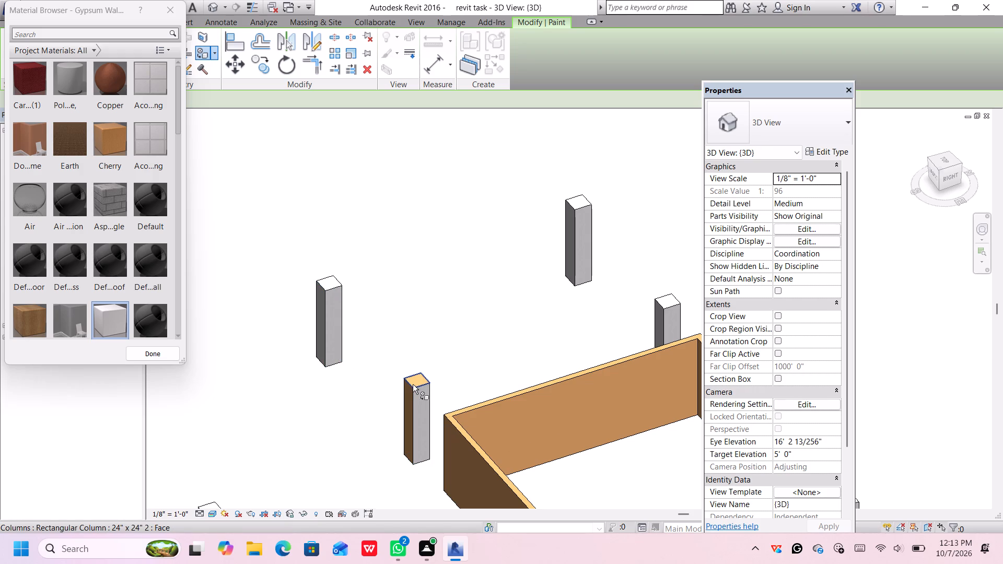
{"action": "left_click", "coordinate": [414, 384]}
{"action": "left_click", "coordinate": [409, 397]}
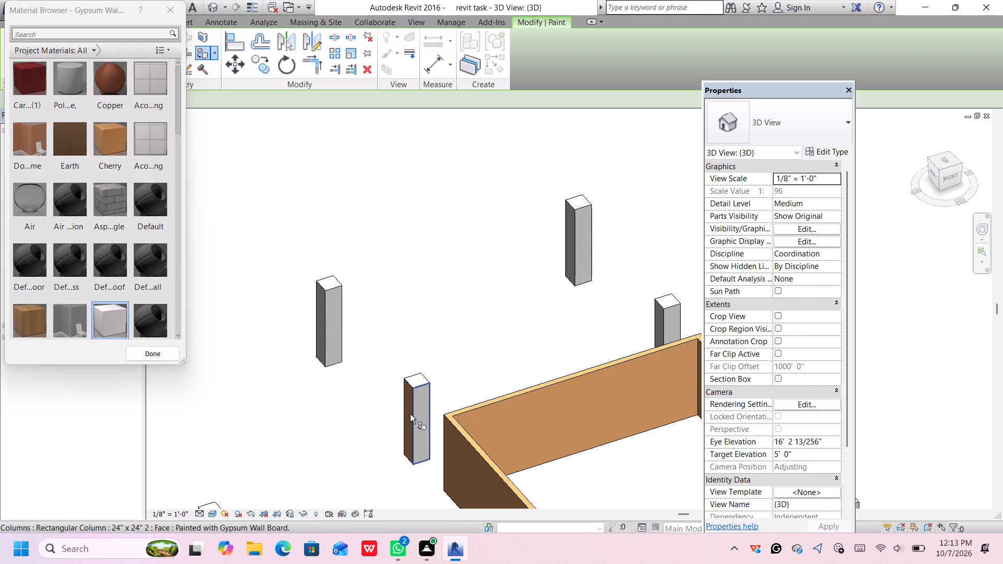
{"action": "scroll", "coordinate": [405, 442], "scroll_direction": "up", "scroll_amount": 5}
{"action": "left_click", "coordinate": [409, 468]}
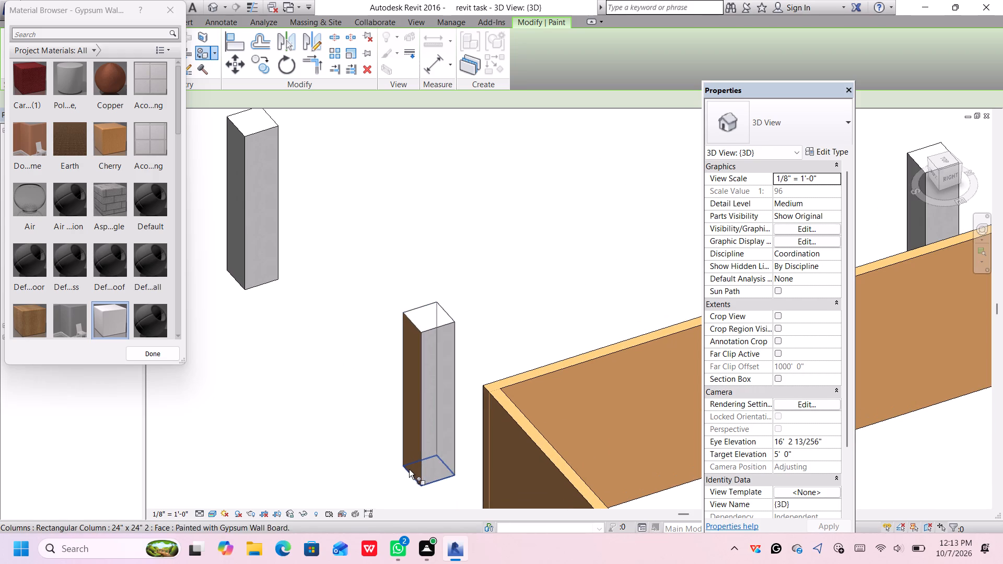
{"action": "left_click", "coordinate": [418, 434]}
{"action": "left_click", "coordinate": [411, 434]}
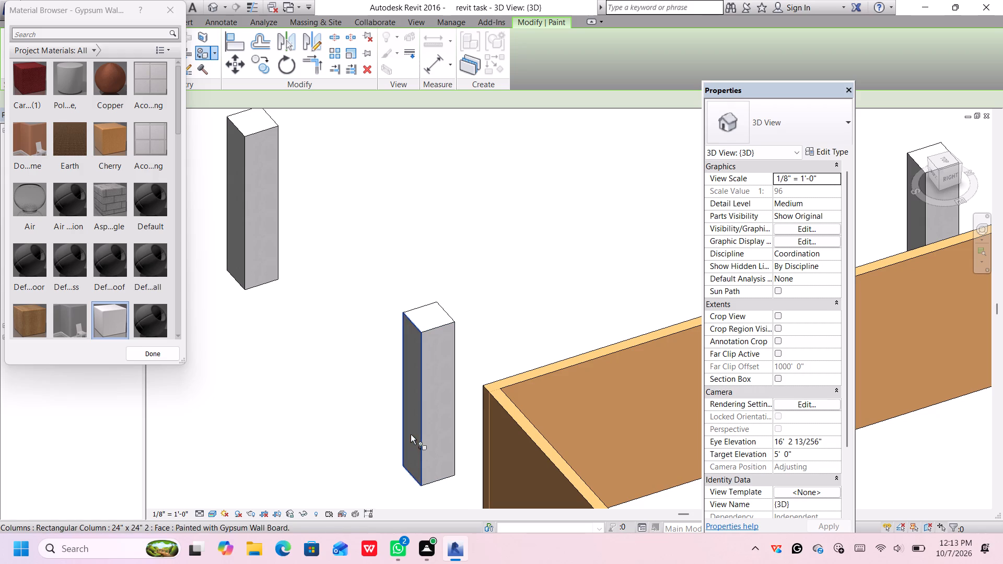
Viewed from the back, paint the unpainted side faces of the three remaining columns around the enclosure with Gypsum Wall Board.
{"action": "scroll", "coordinate": [440, 397], "scroll_direction": "down", "scroll_amount": 6}
{"action": "scroll", "coordinate": [465, 355], "scroll_direction": "down", "scroll_amount": 4}
{"action": "scroll", "coordinate": [461, 451], "scroll_direction": "down", "scroll_amount": 2}
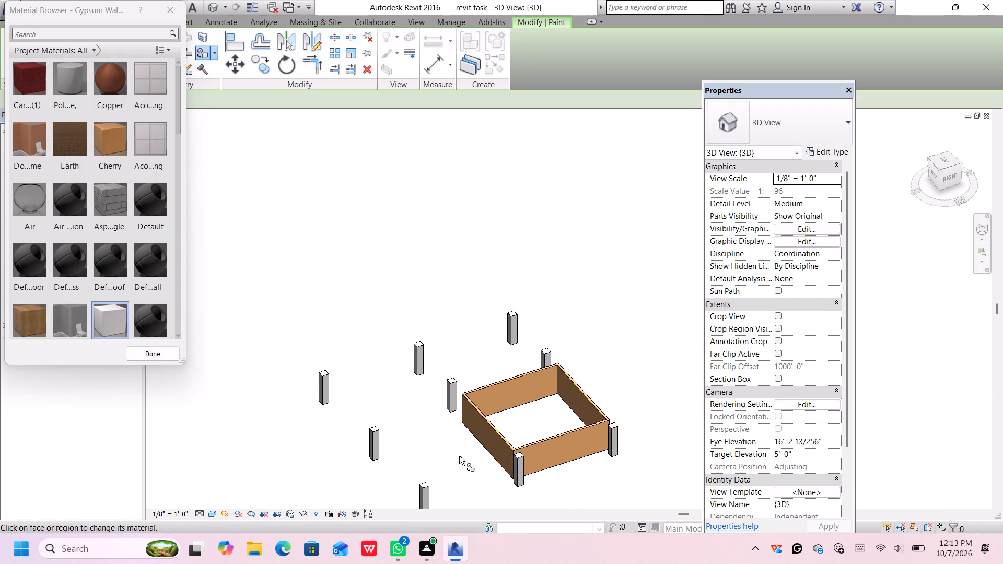
{"action": "middle_click_drag", "start_coordinate": [459, 454], "coordinate": [390, 352]}
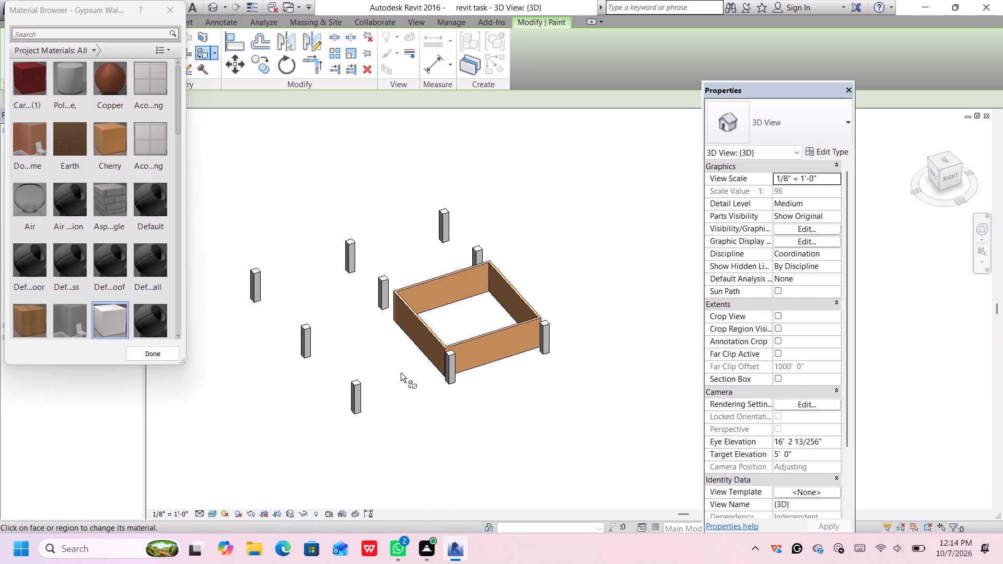
{"action": "middle_click_drag", "start_coordinate": [400, 373], "coordinate": [341, 361], "text": "shift"}
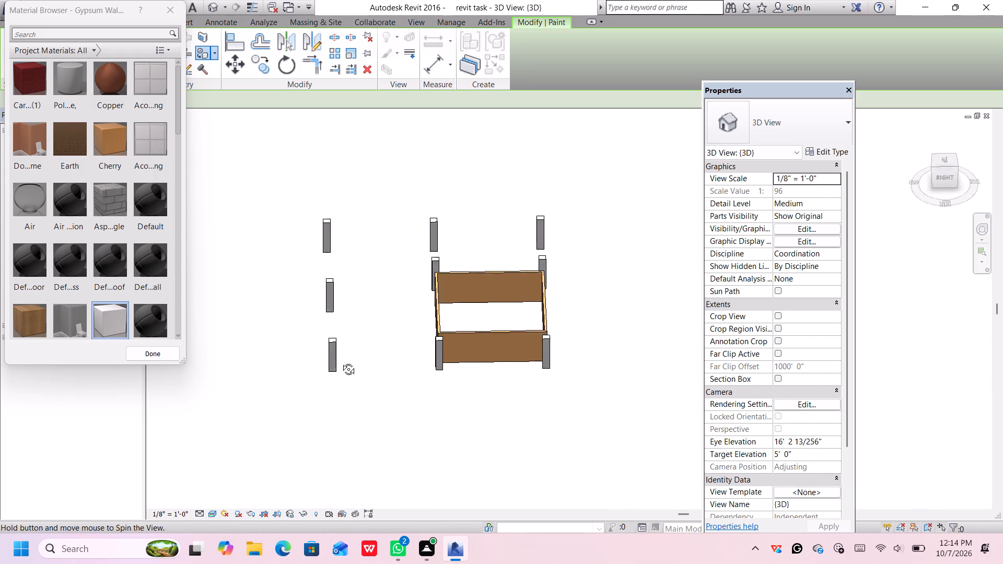
{"action": "middle_click_drag", "start_coordinate": [341, 361], "coordinate": [251, 299], "text": "shift"}
{"action": "middle_click_drag", "start_coordinate": [435, 379], "coordinate": [386, 346], "text": "shift"}
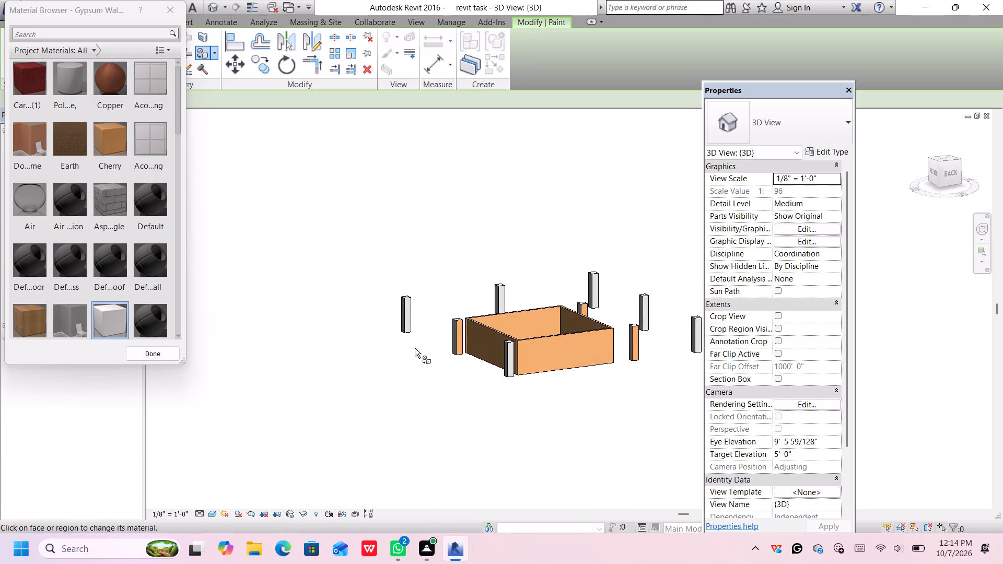
{"action": "scroll", "coordinate": [415, 348], "scroll_direction": "up", "scroll_amount": 6}
{"action": "left_click", "coordinate": [501, 324]}
{"action": "middle_click_drag", "start_coordinate": [504, 345], "coordinate": [484, 345]}
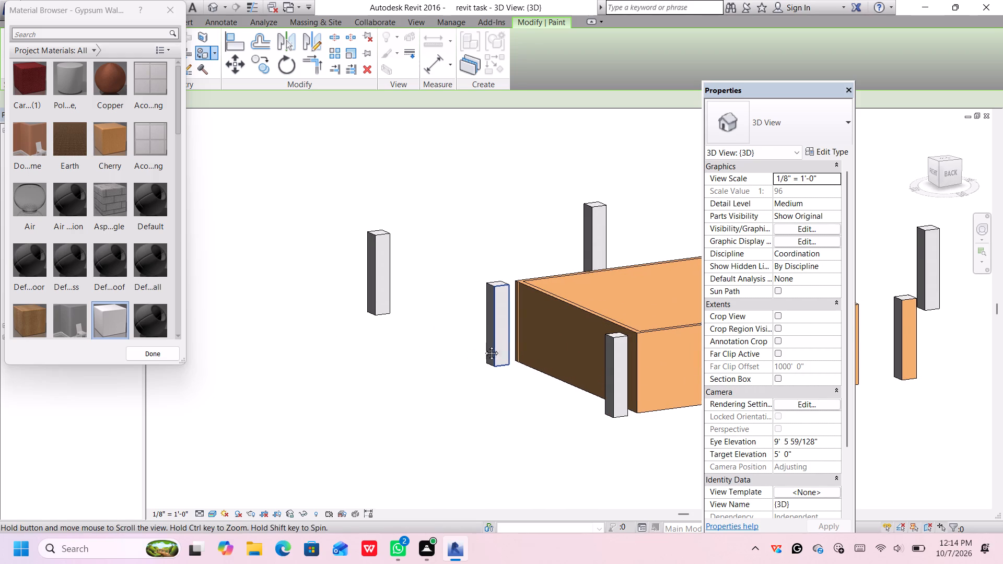
{"action": "middle_click_drag", "start_coordinate": [484, 345], "coordinate": [186, 352]}
{"action": "left_click", "coordinate": [477, 265]}
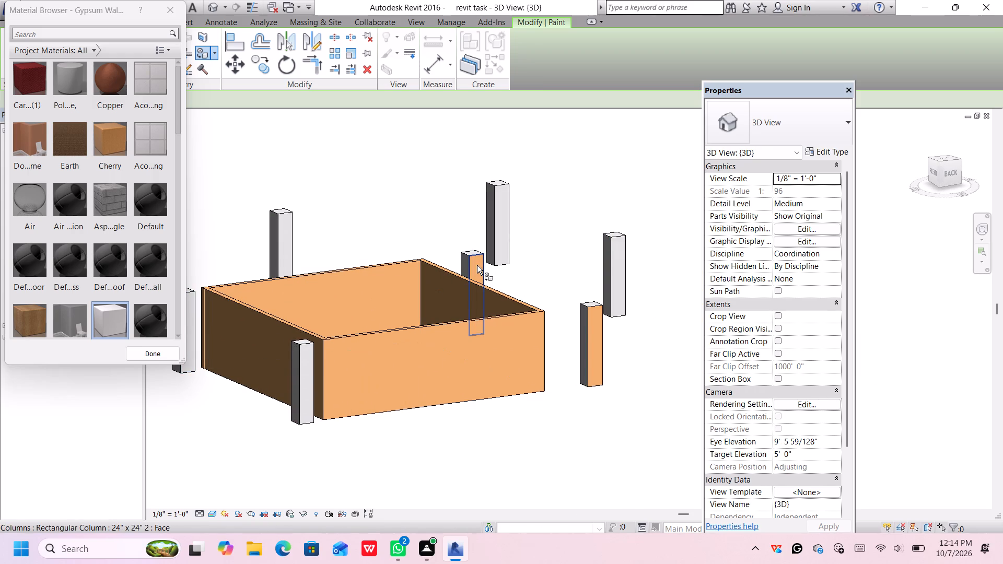
{"action": "left_click", "coordinate": [594, 336]}
Viewed from the left side of the model, paint the unpainted side of the farthest freestanding column with Gypsum Wall Board.
{"action": "scroll", "coordinate": [491, 377], "scroll_direction": "down", "scroll_amount": 3}
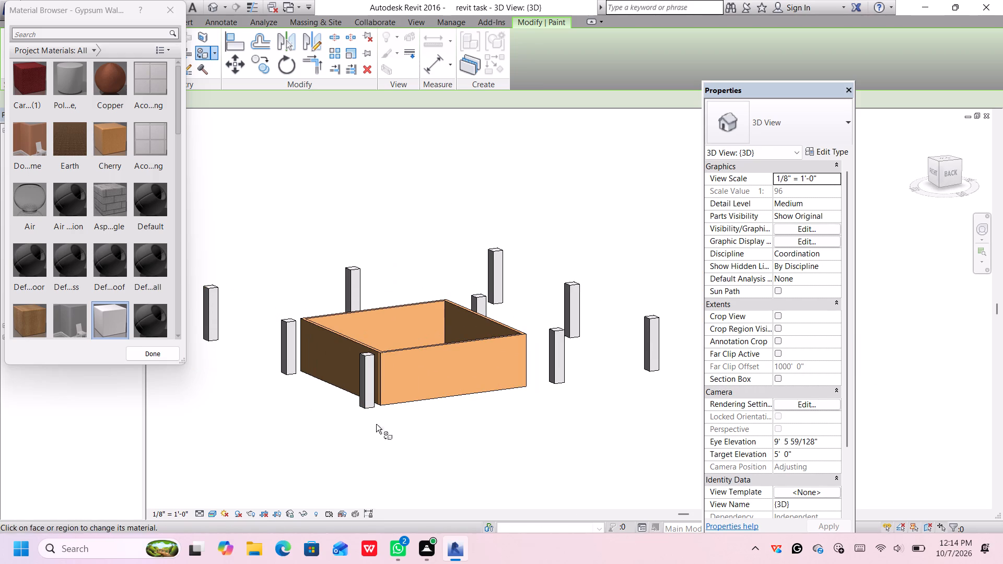
{"action": "middle_click_drag", "start_coordinate": [357, 434], "coordinate": [704, 431]}
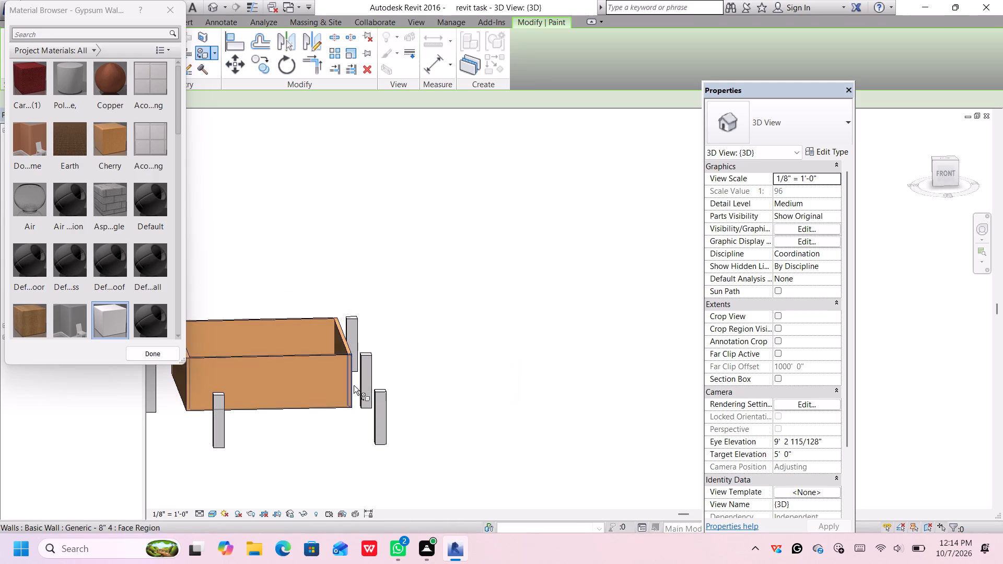
{"action": "scroll", "coordinate": [354, 385], "scroll_direction": "down", "scroll_amount": 3}
{"action": "scroll", "coordinate": [310, 408], "scroll_direction": "down", "scroll_amount": 3}
{"action": "middle_click_drag", "start_coordinate": [289, 414], "coordinate": [414, 418]}
{"action": "middle_click_drag", "start_coordinate": [414, 418], "coordinate": [445, 429], "text": "shift"}
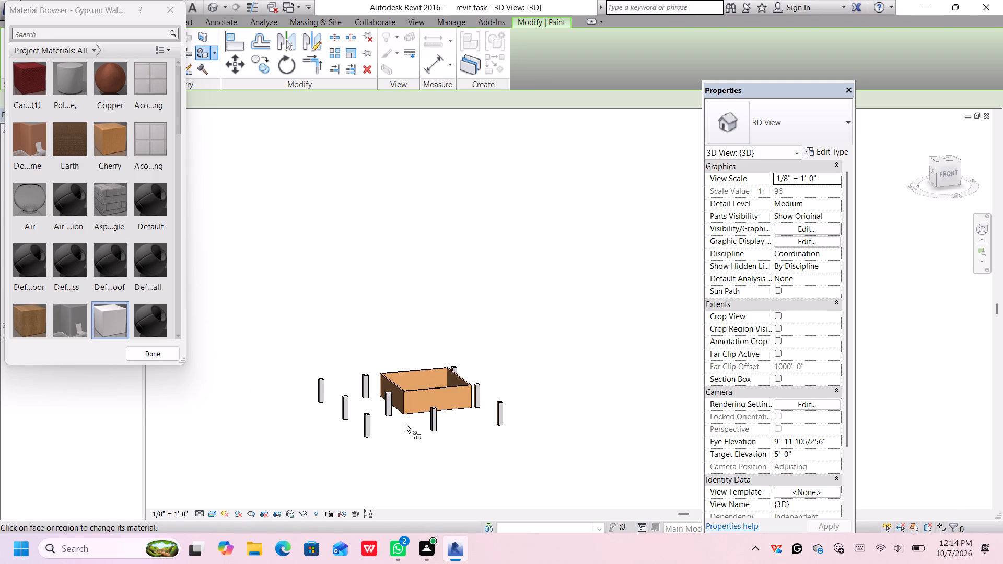
{"action": "middle_click_drag", "start_coordinate": [404, 424], "coordinate": [591, 395]}
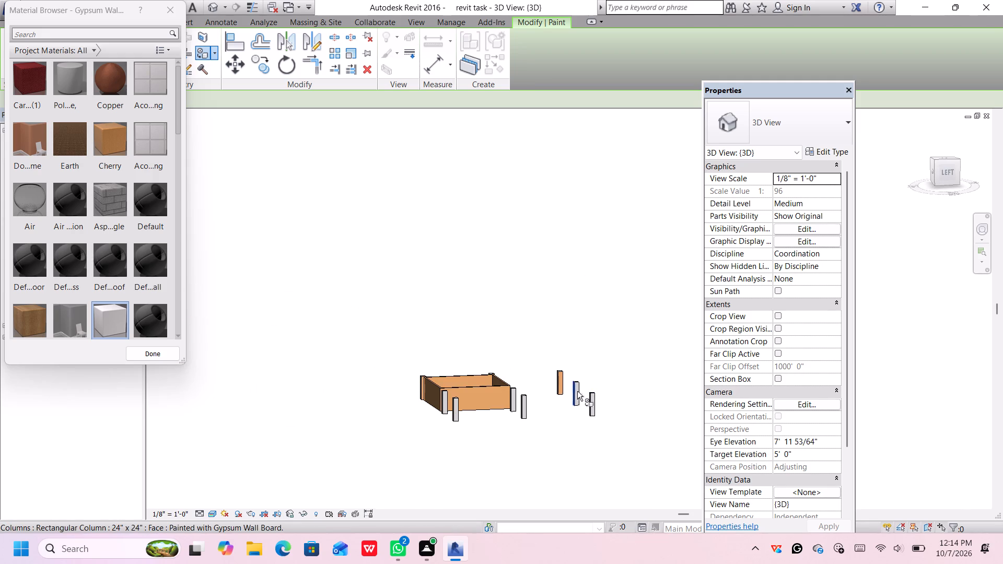
{"action": "scroll", "coordinate": [572, 385], "scroll_direction": "up", "scroll_amount": 10}
{"action": "left_click", "coordinate": [544, 381]}
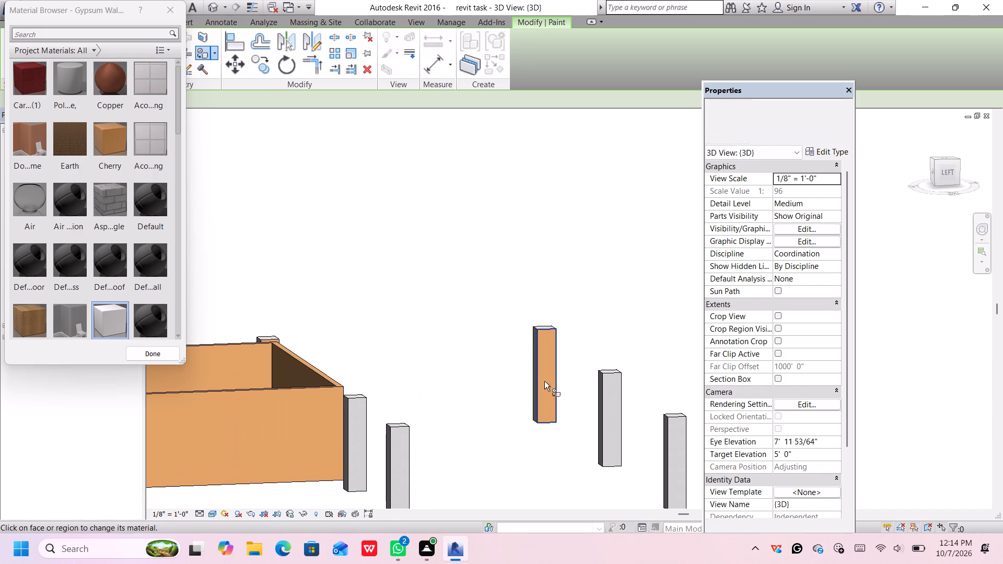
Paint the unpainted left-facing side of the column behind the enclosure's corner with Gypsum Wall Board.
{"action": "scroll", "coordinate": [533, 379], "scroll_direction": "down", "scroll_amount": 2}
{"action": "scroll", "coordinate": [530, 381], "scroll_direction": "up", "scroll_amount": 1}
{"action": "scroll", "coordinate": [530, 381], "scroll_direction": "down", "scroll_amount": 1}
{"action": "scroll", "coordinate": [353, 340], "scroll_direction": "up", "scroll_amount": 4}
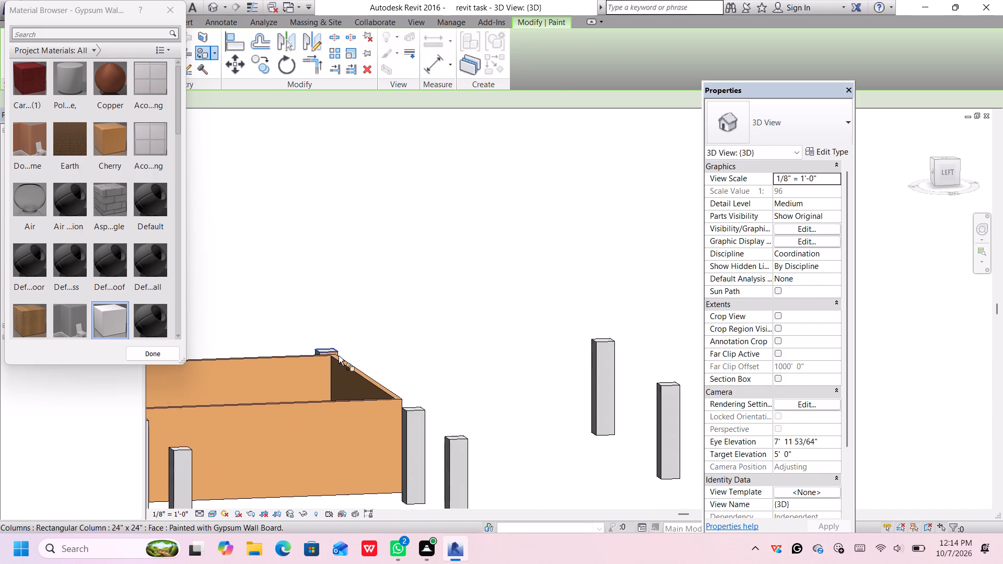
{"action": "scroll", "coordinate": [339, 356], "scroll_direction": "up", "scroll_amount": 9}
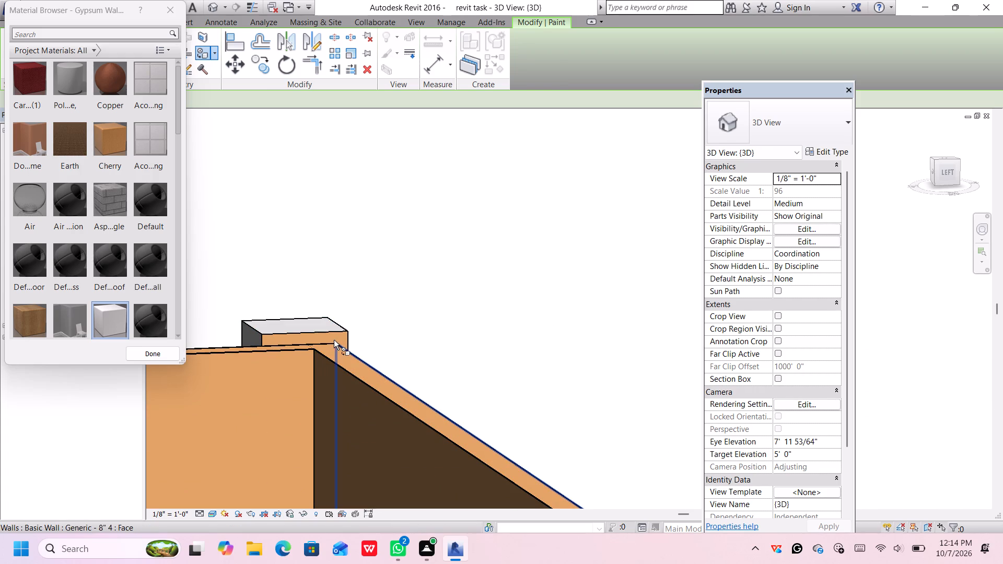
{"action": "middle_click", "coordinate": [364, 346]}
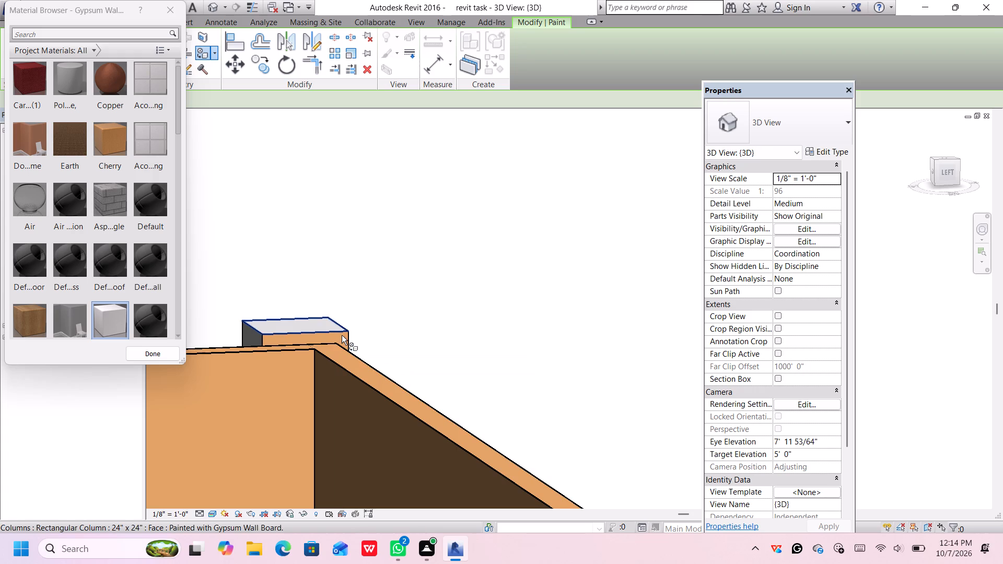
{"action": "middle_click_drag", "start_coordinate": [492, 369], "coordinate": [473, 371], "text": "shift"}
{"action": "middle_click_drag", "start_coordinate": [470, 371], "coordinate": [365, 378], "text": "shift"}
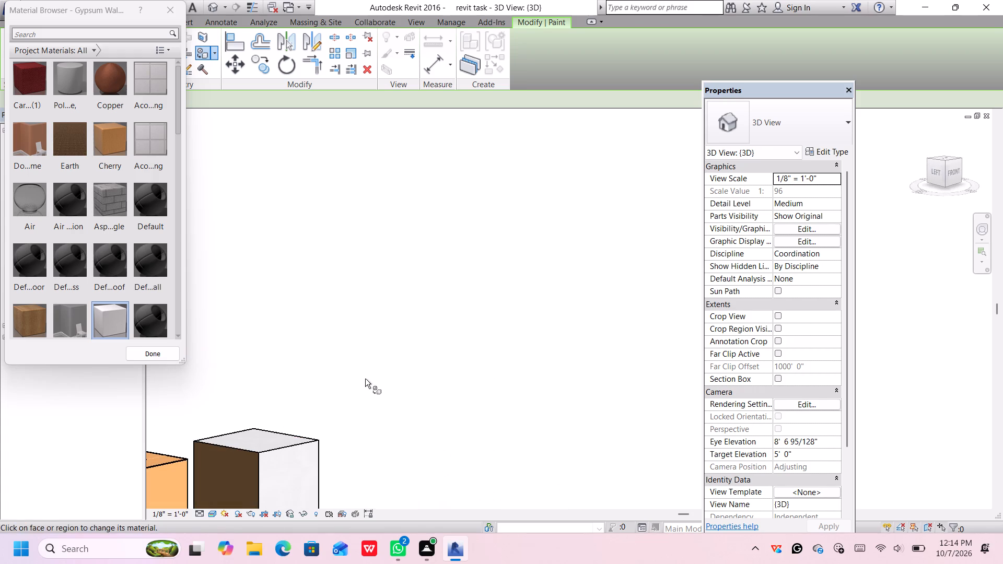
{"action": "middle_click", "coordinate": [365, 379], "text": "shift"}
{"action": "left_click", "coordinate": [262, 468]}
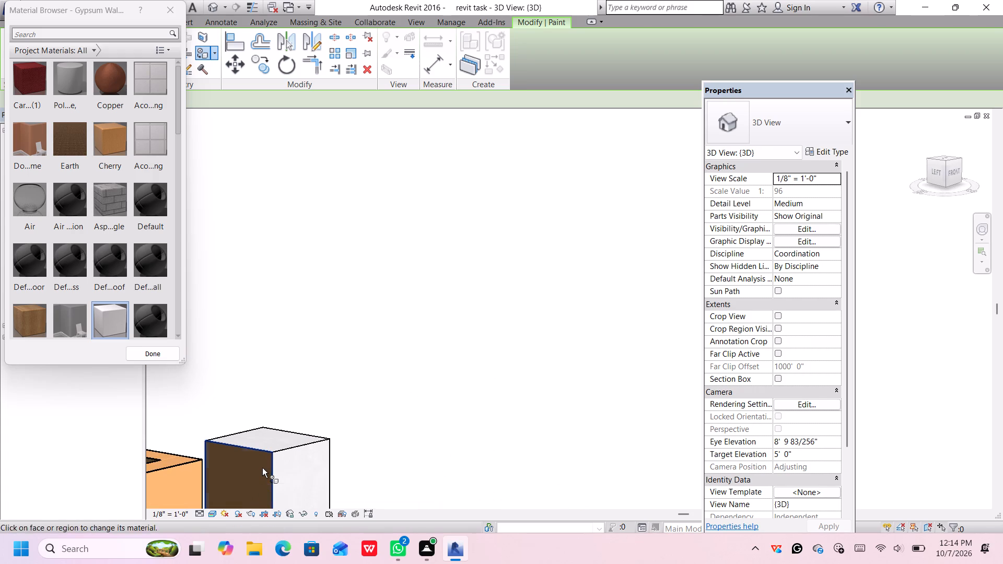
Viewed from the back-left corner, paint the remaining orange side of the column at the far end of the enclosure's dark wall with Gypsum Wall Board.
{"action": "scroll", "coordinate": [275, 446], "scroll_direction": "down", "scroll_amount": 20}
{"action": "middle_click_drag", "start_coordinate": [316, 432], "coordinate": [349, 417]}
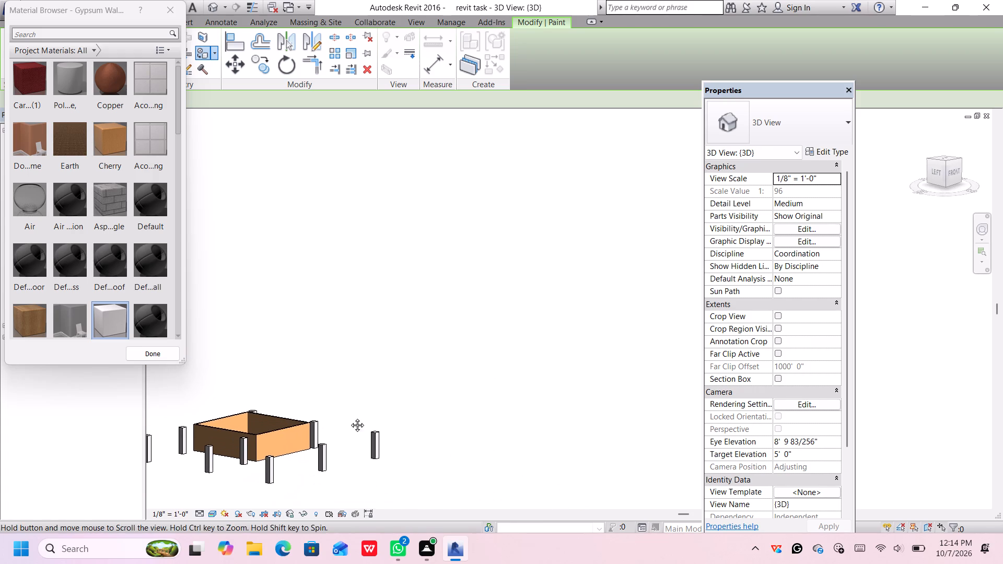
{"action": "middle_click_drag", "start_coordinate": [349, 417], "coordinate": [380, 405]}
{"action": "middle_click_drag", "start_coordinate": [304, 418], "coordinate": [330, 454], "text": "shift"}
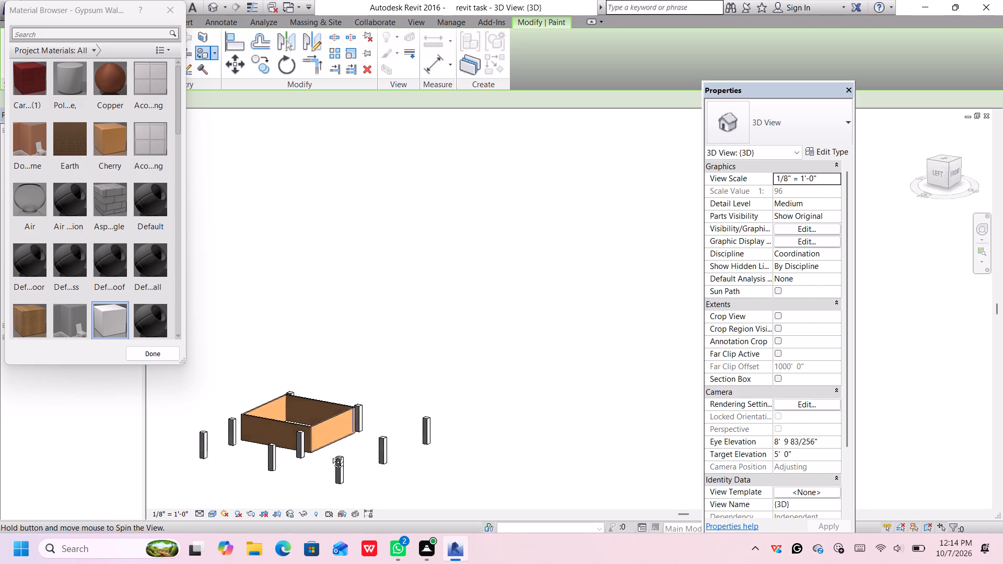
{"action": "middle_click_drag", "start_coordinate": [330, 454], "coordinate": [494, 458], "text": "shift"}
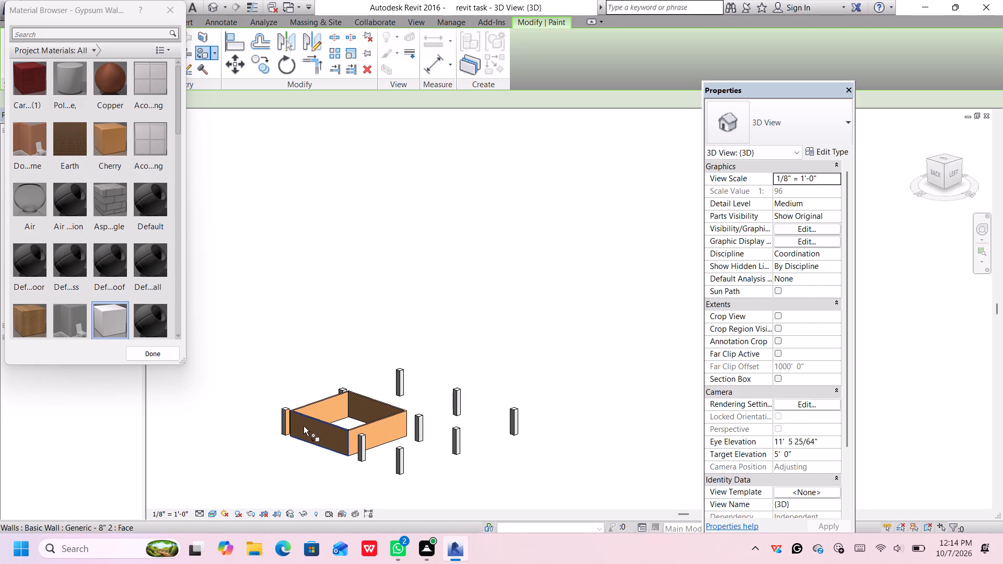
{"action": "scroll", "coordinate": [282, 427], "scroll_direction": "up", "scroll_amount": 14}
{"action": "left_click", "coordinate": [300, 401]}
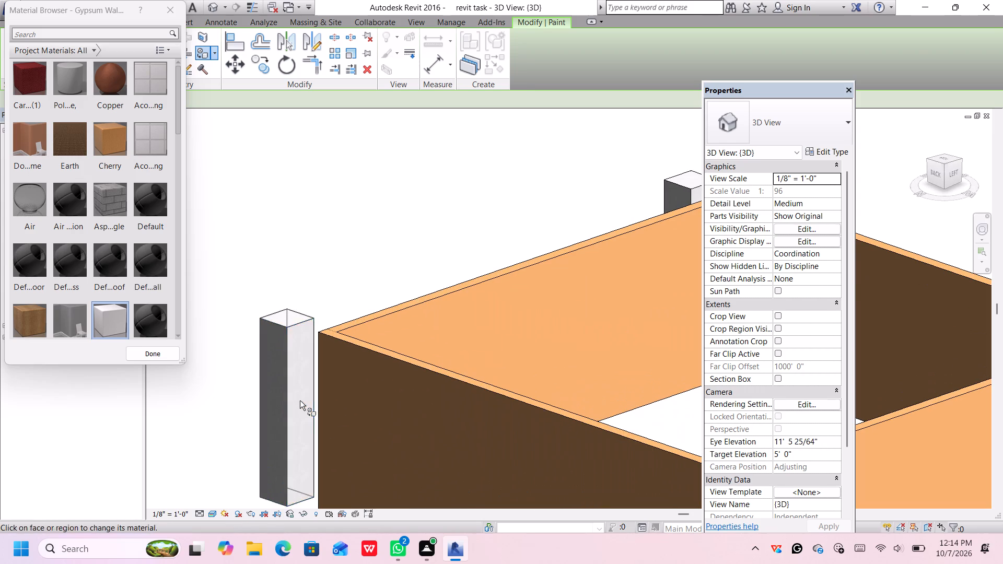
Examine the columns and enclosure from the back, from below and from the left for unpainted faces, and end the Paint command.
{"action": "scroll", "coordinate": [300, 400], "scroll_direction": "down", "scroll_amount": 14}
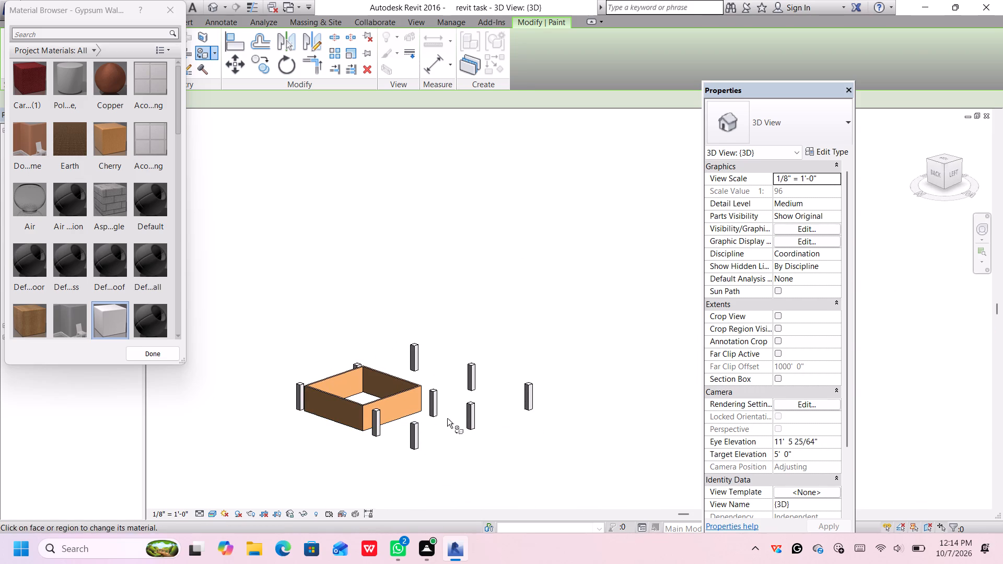
{"action": "middle_click_drag", "start_coordinate": [445, 420], "coordinate": [554, 407], "text": "shift"}
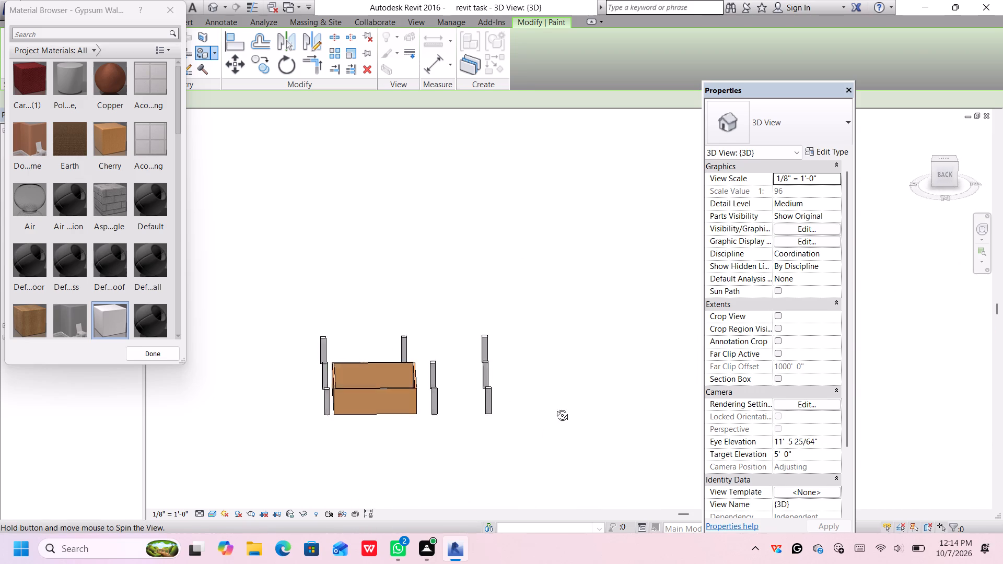
{"action": "middle_click_drag", "start_coordinate": [554, 407], "coordinate": [582, 302], "text": "shift"}
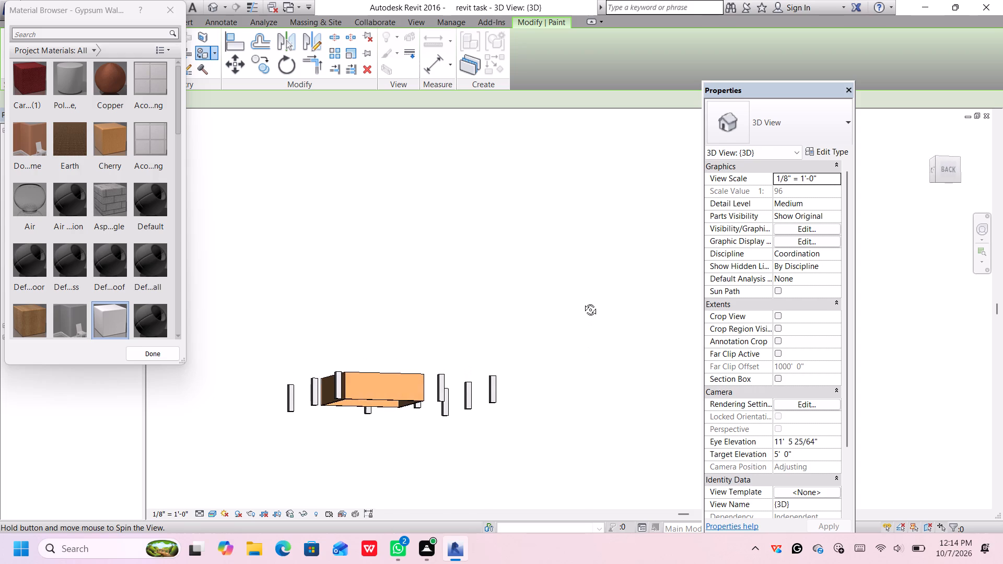
{"action": "middle_click_drag", "start_coordinate": [582, 302], "coordinate": [277, 482], "text": "shift"}
{"action": "middle_click_drag", "start_coordinate": [287, 482], "coordinate": [340, 477], "text": "shift"}
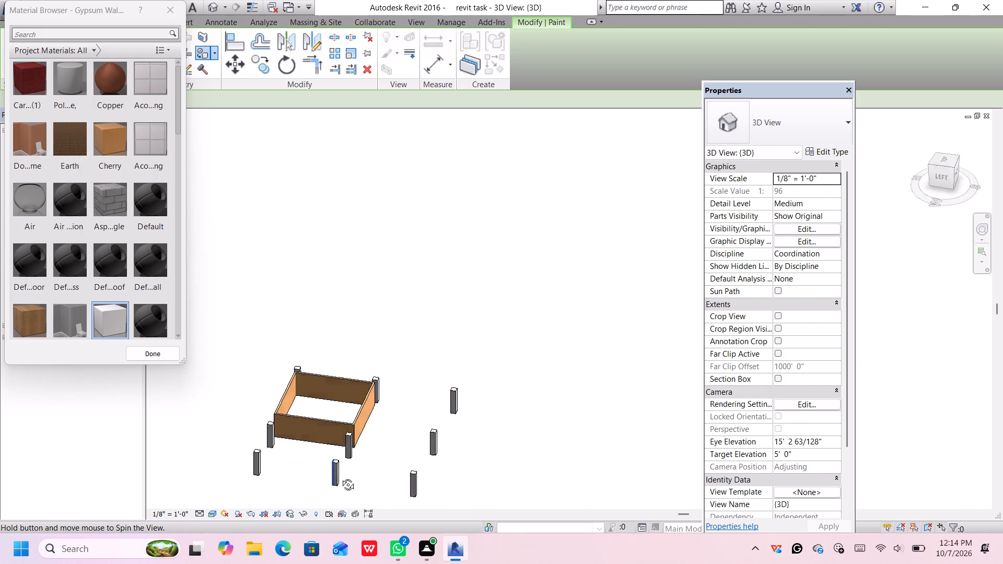
{"action": "middle_click_drag", "start_coordinate": [340, 477], "coordinate": [370, 476], "text": "shift"}
{"action": "key", "text": "space"}
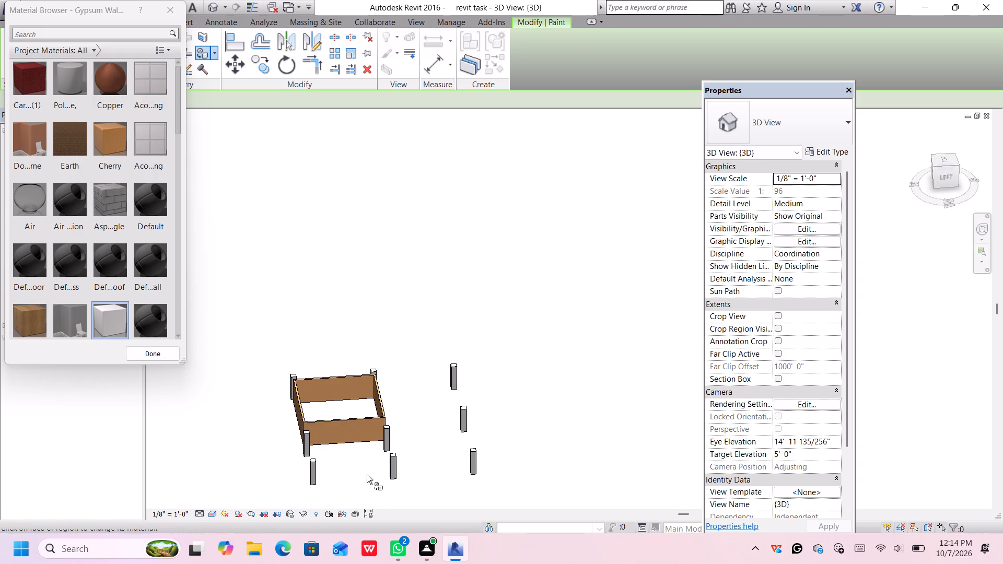
{"action": "key", "text": "Escape"}
{"action": "scroll", "coordinate": [326, 436], "scroll_direction": "down", "scroll_amount": 3}
{"action": "scroll", "coordinate": [332, 449], "scroll_direction": "up", "scroll_amount": 1}
{"action": "middle_click_drag", "start_coordinate": [333, 452], "coordinate": [336, 426]}
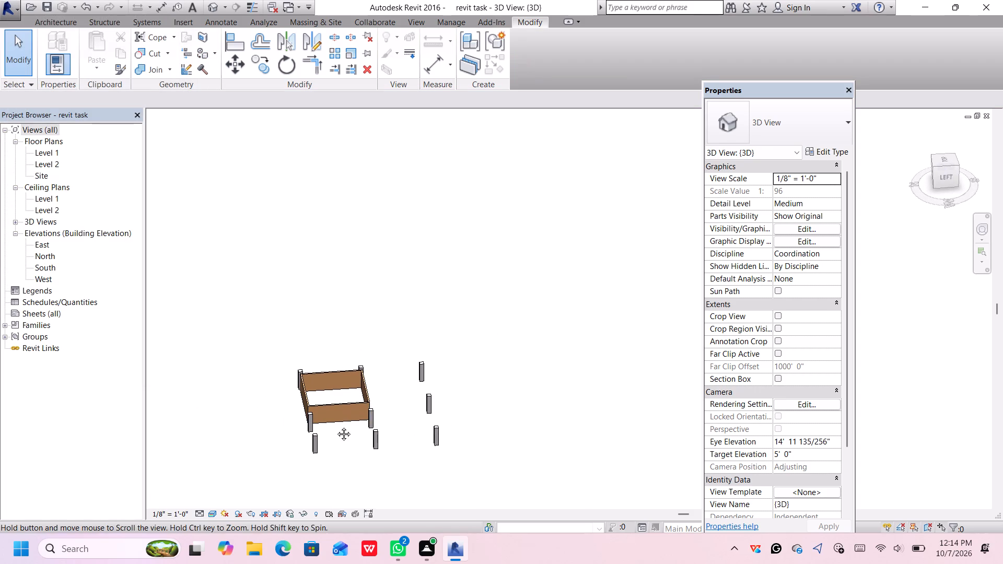
{"action": "middle_click_drag", "start_coordinate": [336, 426], "coordinate": [340, 412]}
{"action": "scroll", "coordinate": [340, 421], "scroll_direction": "up", "scroll_amount": 1}
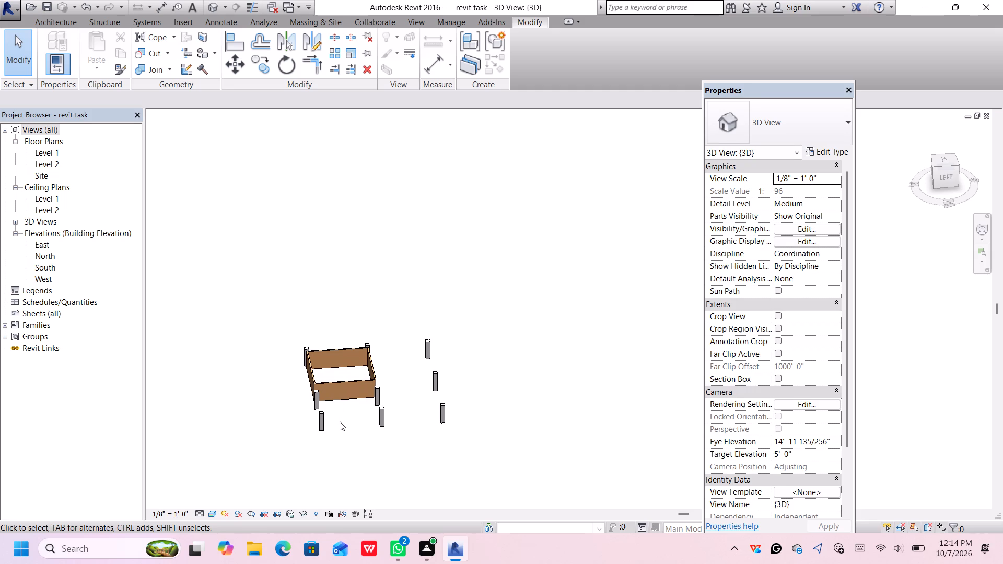
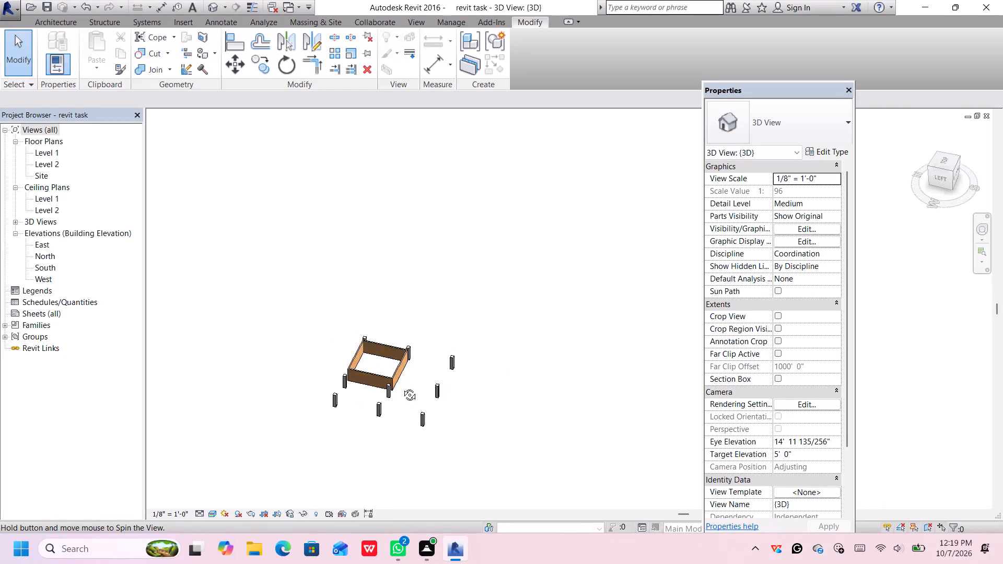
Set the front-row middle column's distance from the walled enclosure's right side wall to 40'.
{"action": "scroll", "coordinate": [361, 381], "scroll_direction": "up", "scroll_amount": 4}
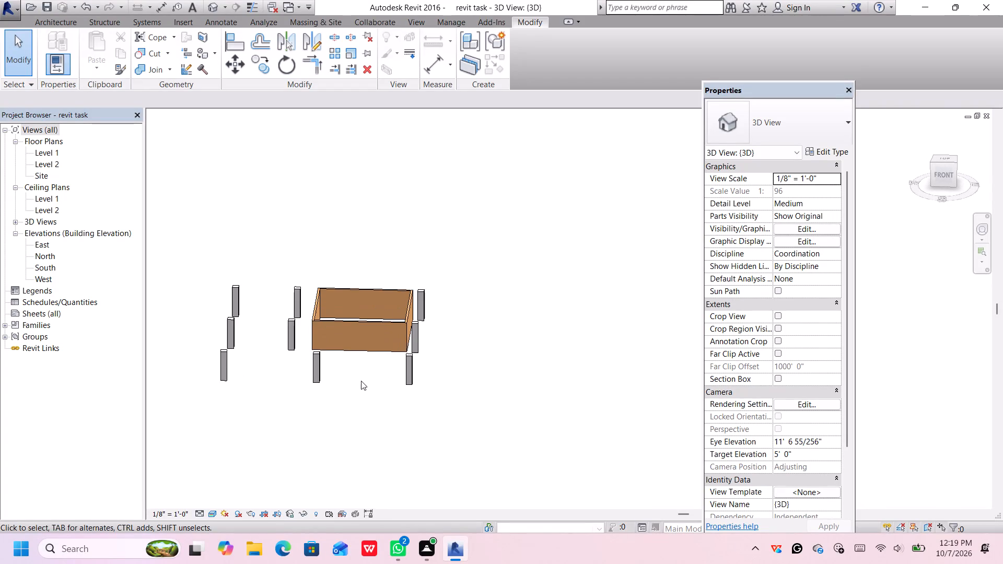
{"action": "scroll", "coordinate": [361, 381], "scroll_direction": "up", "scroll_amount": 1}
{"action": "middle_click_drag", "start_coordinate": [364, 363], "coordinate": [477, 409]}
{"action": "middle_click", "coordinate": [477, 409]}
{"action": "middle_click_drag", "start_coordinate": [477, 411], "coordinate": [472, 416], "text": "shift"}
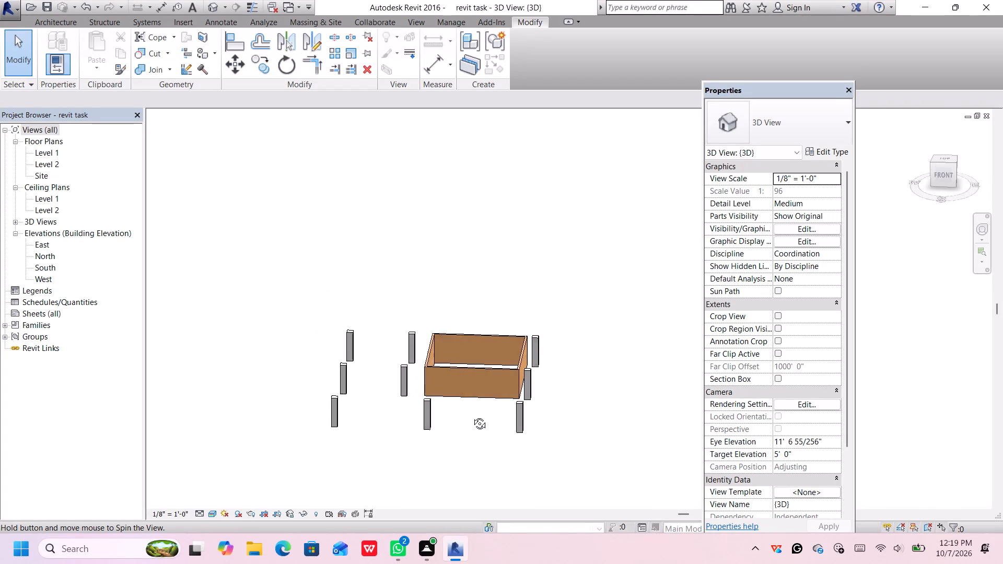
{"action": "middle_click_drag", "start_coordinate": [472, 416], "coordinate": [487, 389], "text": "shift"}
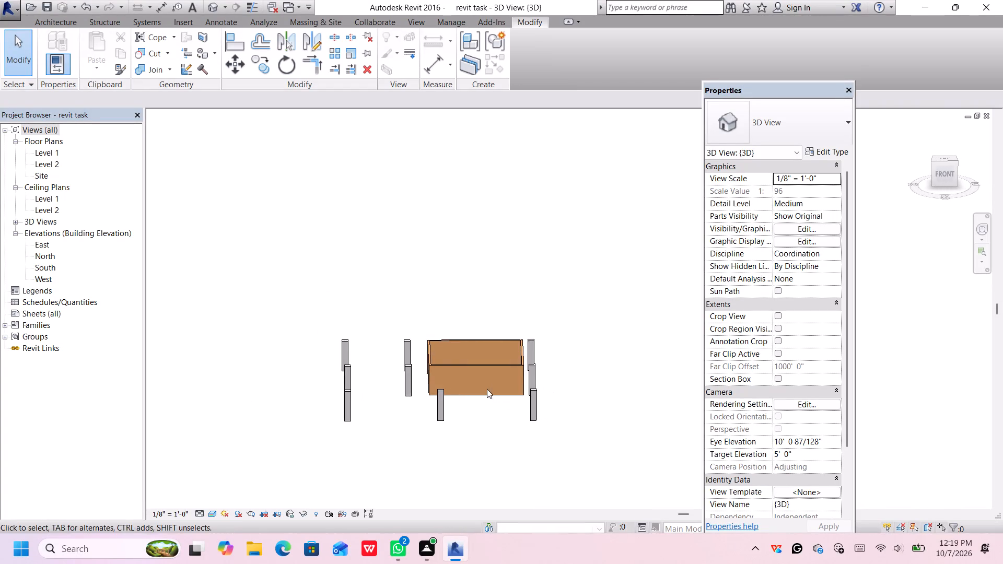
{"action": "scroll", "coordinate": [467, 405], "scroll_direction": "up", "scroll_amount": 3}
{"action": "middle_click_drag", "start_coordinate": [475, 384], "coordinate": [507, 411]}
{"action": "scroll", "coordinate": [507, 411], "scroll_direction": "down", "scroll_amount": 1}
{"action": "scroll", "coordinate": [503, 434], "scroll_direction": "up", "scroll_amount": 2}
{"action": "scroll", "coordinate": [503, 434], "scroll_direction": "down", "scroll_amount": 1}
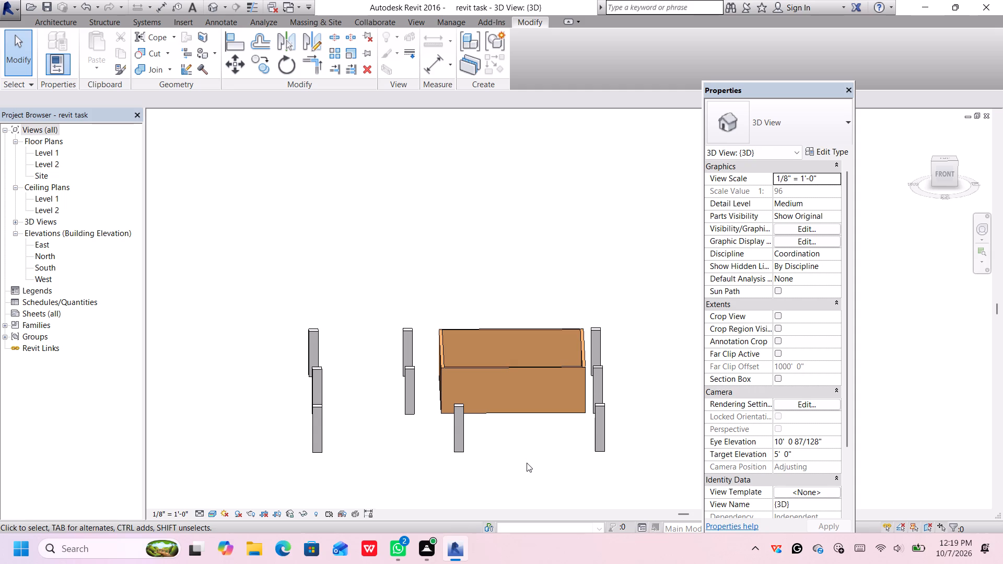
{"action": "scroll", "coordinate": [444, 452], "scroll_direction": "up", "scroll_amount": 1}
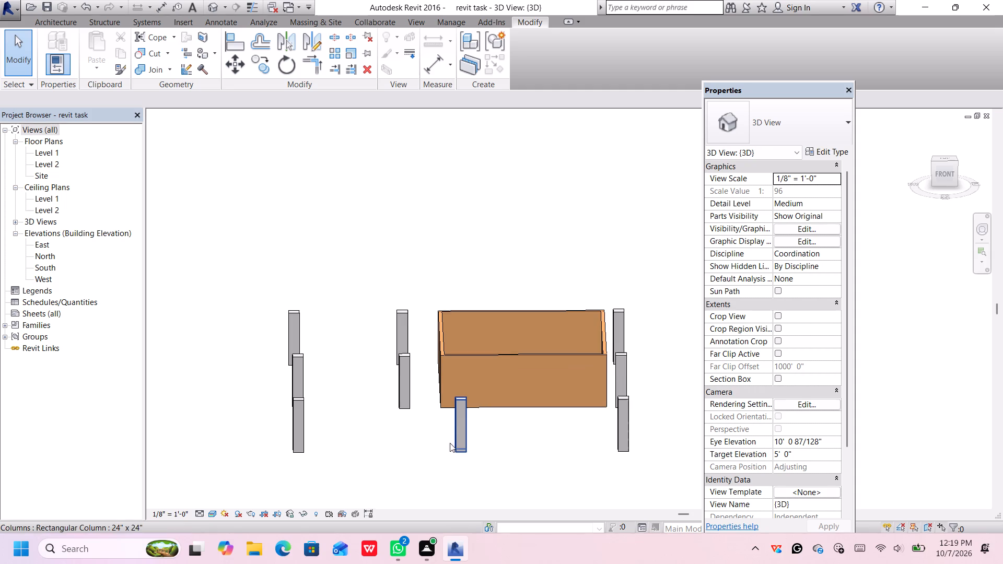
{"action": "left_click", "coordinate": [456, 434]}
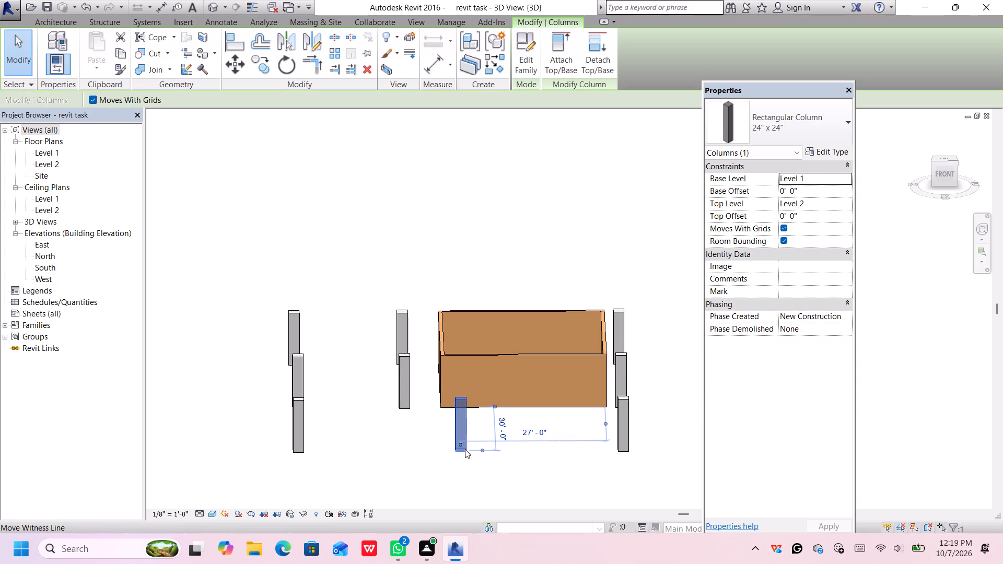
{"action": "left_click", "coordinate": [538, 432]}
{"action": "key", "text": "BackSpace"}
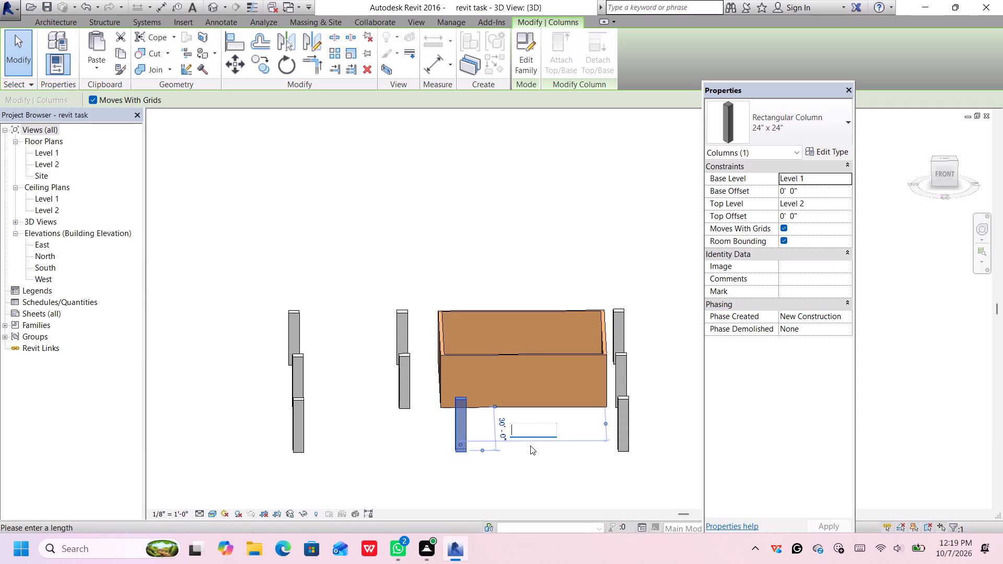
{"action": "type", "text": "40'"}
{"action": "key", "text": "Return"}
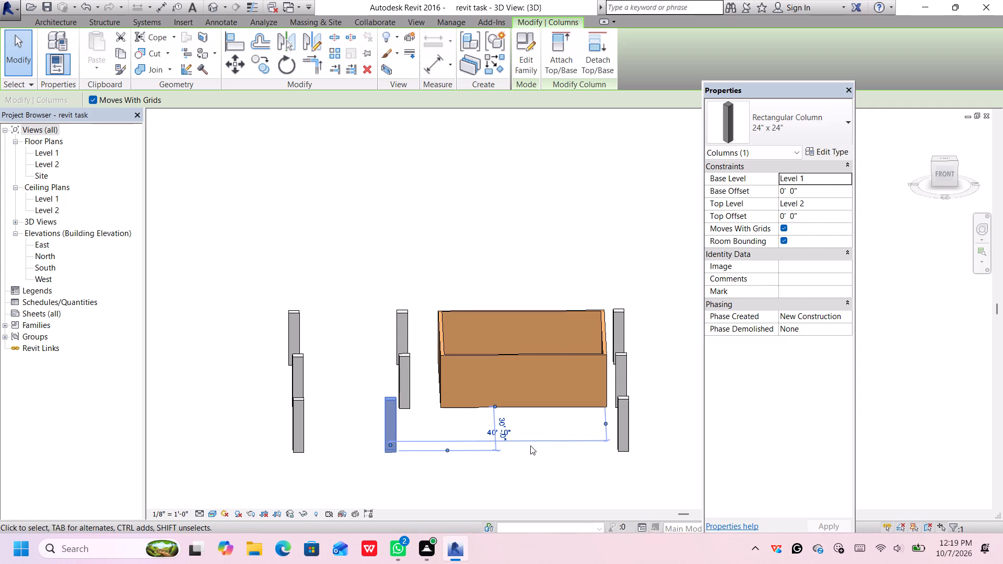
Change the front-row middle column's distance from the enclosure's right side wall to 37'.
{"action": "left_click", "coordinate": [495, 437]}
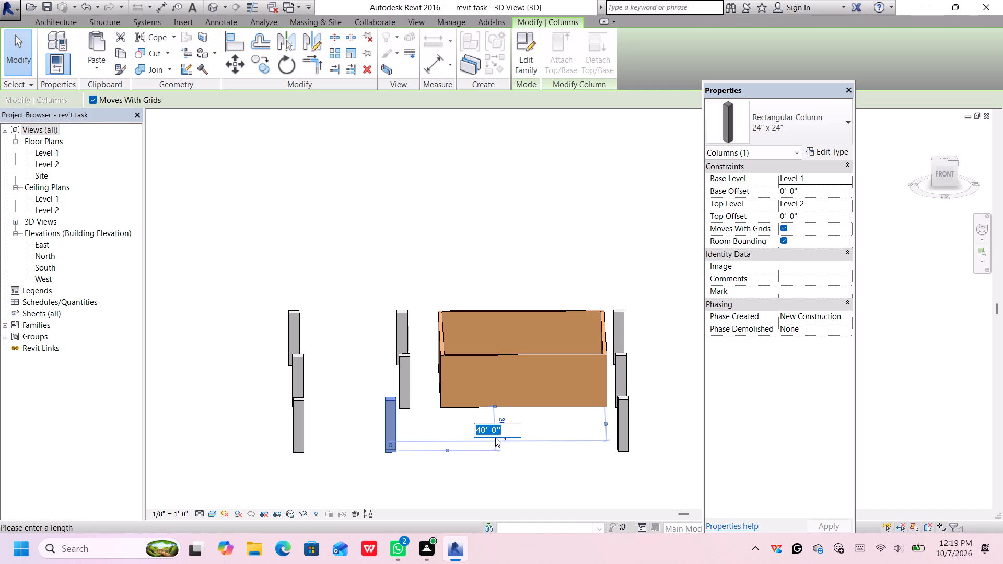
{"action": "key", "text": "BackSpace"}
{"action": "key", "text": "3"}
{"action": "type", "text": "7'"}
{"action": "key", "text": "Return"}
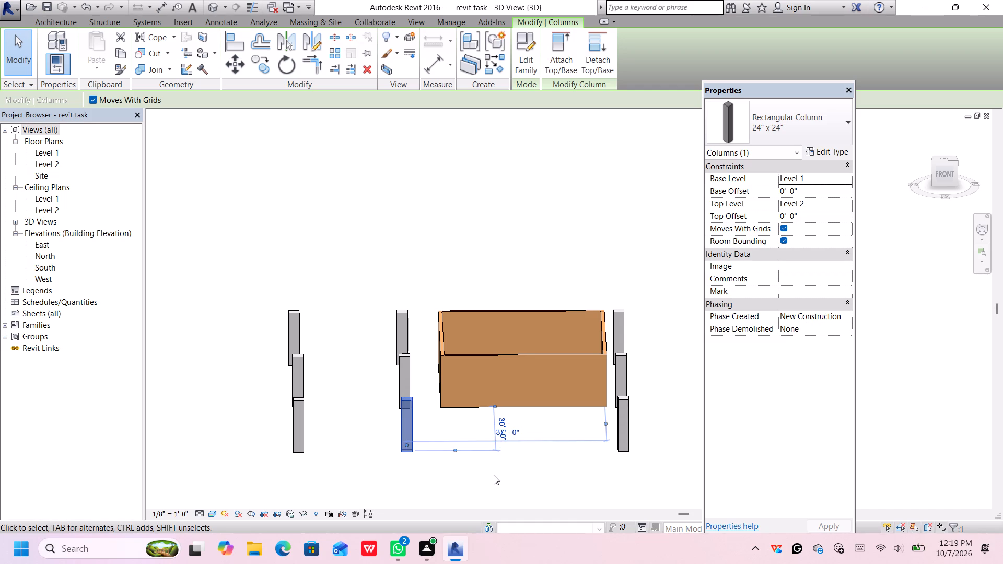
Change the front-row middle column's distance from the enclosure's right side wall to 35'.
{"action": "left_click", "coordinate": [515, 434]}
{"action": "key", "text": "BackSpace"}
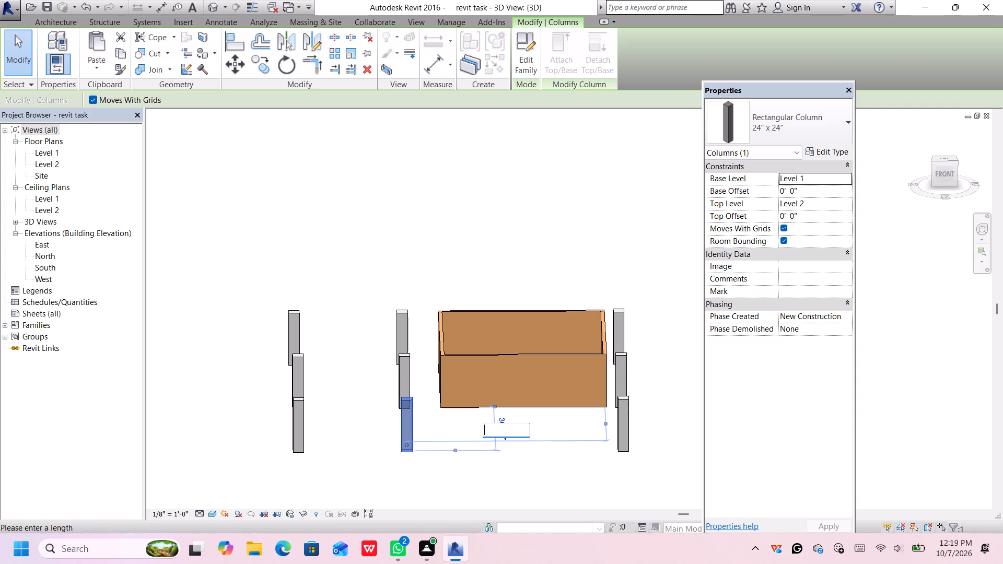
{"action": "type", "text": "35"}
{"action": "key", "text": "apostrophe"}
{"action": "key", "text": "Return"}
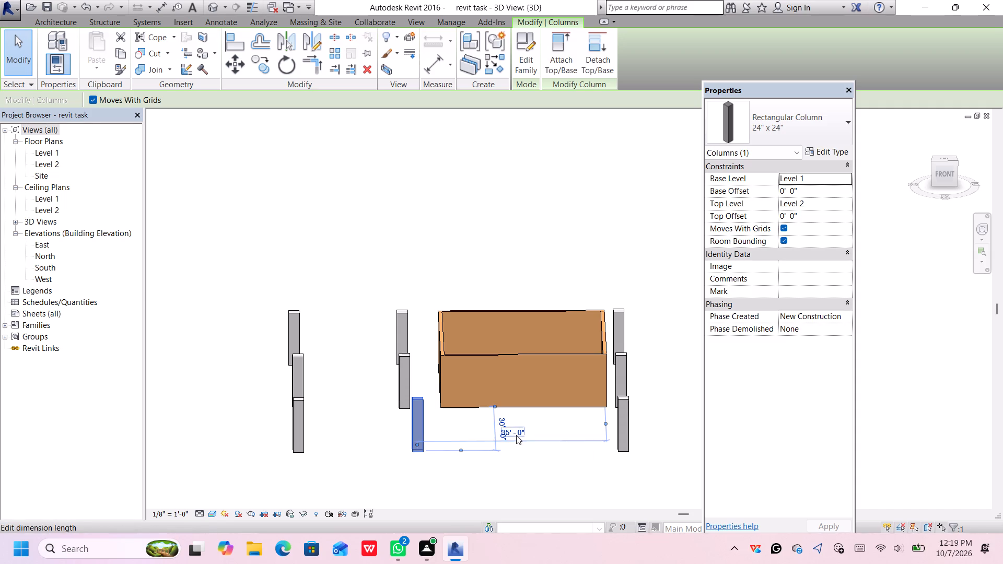
Set the front-row middle column's distance from the enclosure's right side wall to 33'.
{"action": "left_click", "coordinate": [516, 433]}
{"action": "key", "text": "BackSpace"}
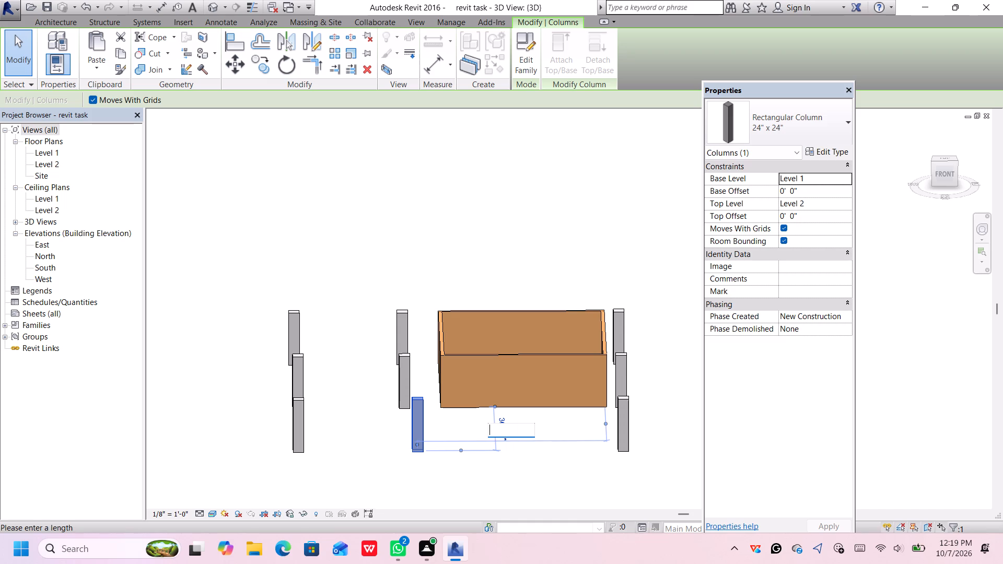
{"action": "type", "text": "33"}
{"action": "key", "text": "apostrophe"}
{"action": "key", "text": "Return"}
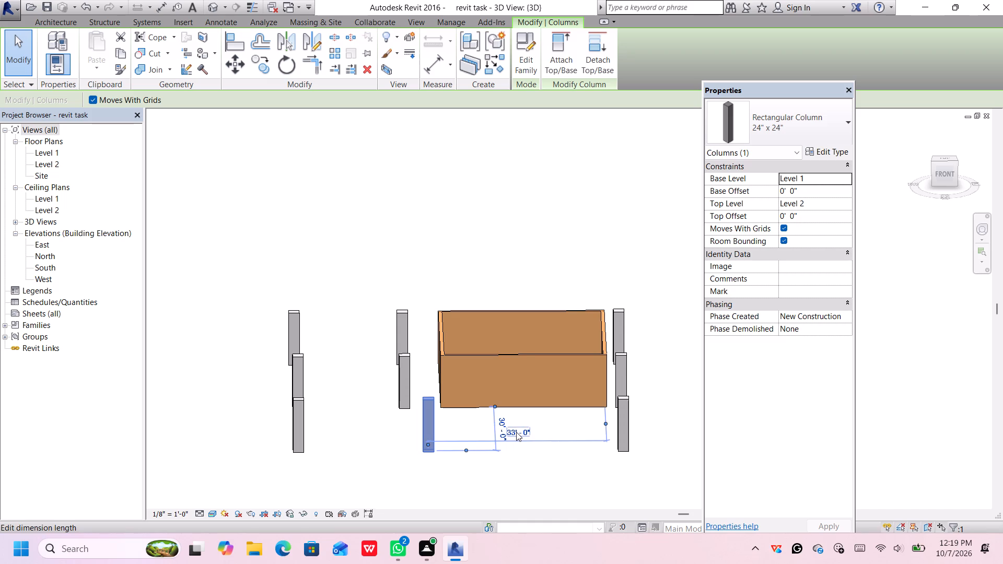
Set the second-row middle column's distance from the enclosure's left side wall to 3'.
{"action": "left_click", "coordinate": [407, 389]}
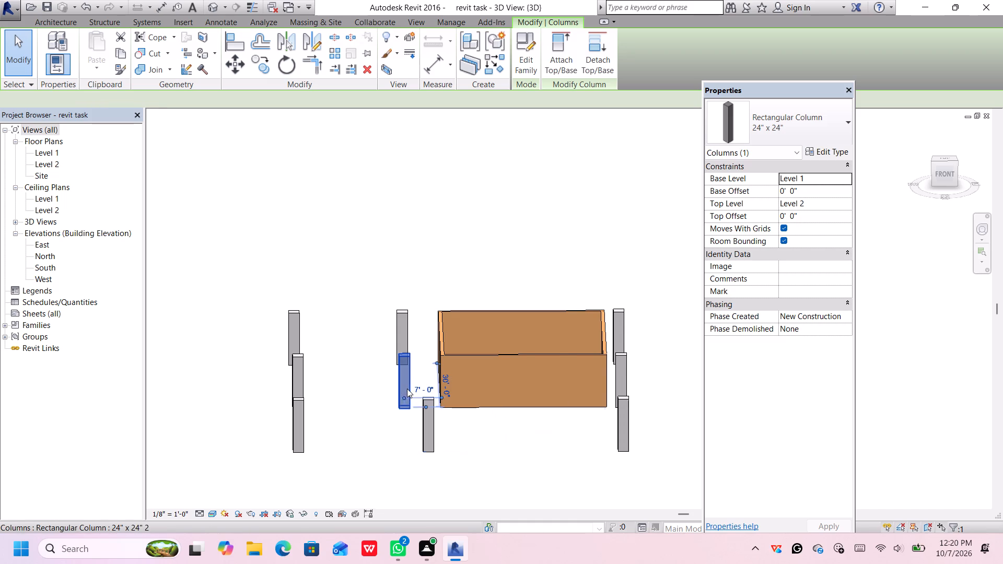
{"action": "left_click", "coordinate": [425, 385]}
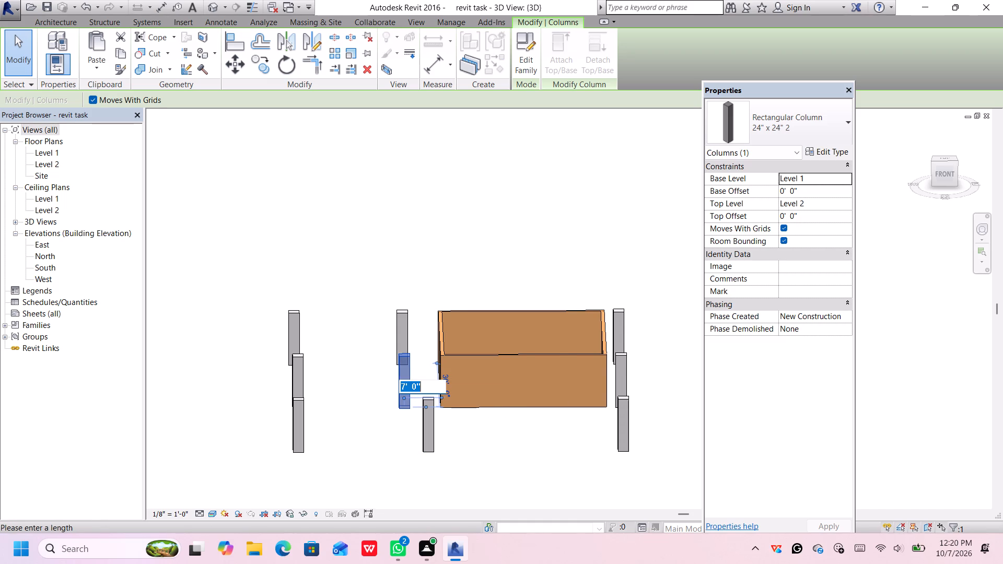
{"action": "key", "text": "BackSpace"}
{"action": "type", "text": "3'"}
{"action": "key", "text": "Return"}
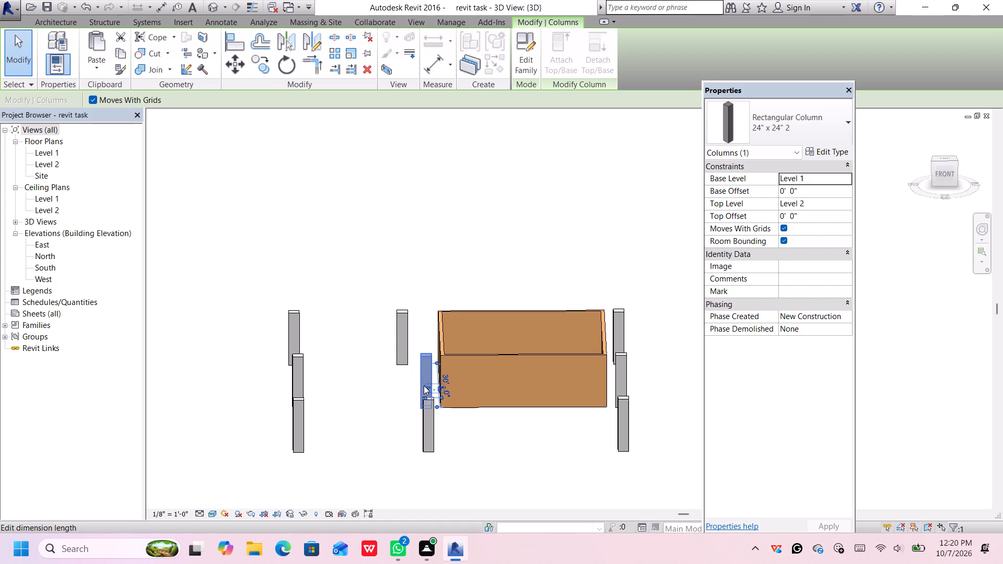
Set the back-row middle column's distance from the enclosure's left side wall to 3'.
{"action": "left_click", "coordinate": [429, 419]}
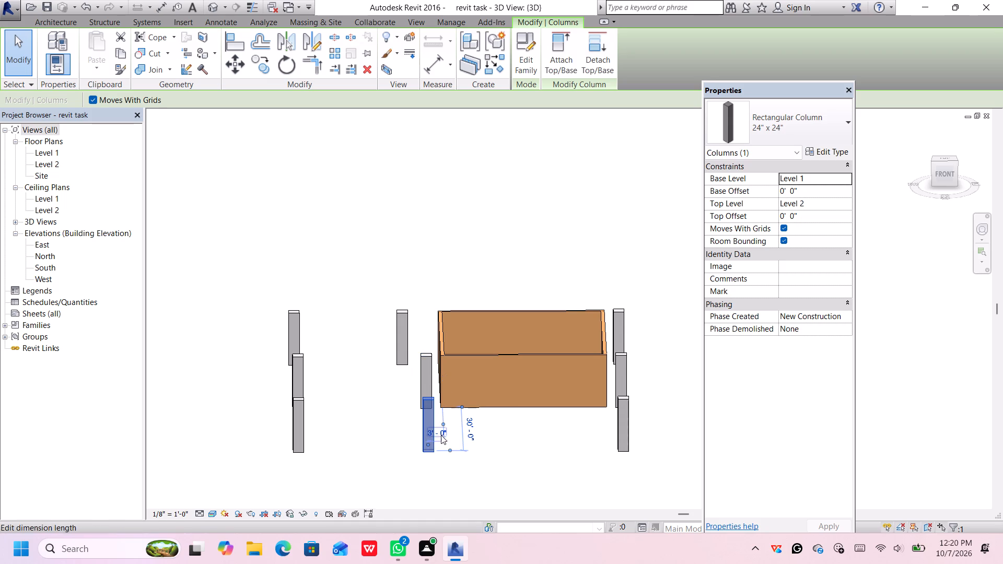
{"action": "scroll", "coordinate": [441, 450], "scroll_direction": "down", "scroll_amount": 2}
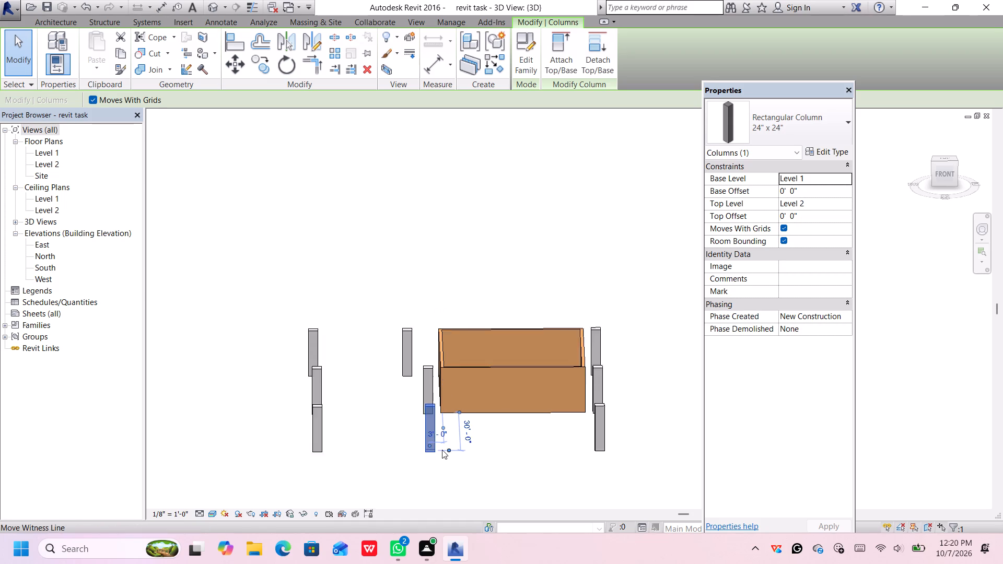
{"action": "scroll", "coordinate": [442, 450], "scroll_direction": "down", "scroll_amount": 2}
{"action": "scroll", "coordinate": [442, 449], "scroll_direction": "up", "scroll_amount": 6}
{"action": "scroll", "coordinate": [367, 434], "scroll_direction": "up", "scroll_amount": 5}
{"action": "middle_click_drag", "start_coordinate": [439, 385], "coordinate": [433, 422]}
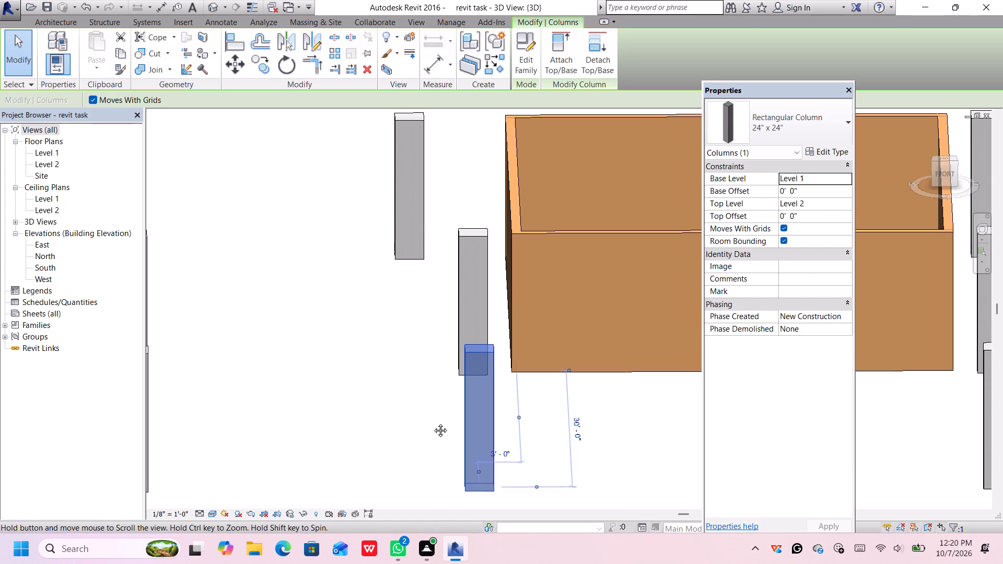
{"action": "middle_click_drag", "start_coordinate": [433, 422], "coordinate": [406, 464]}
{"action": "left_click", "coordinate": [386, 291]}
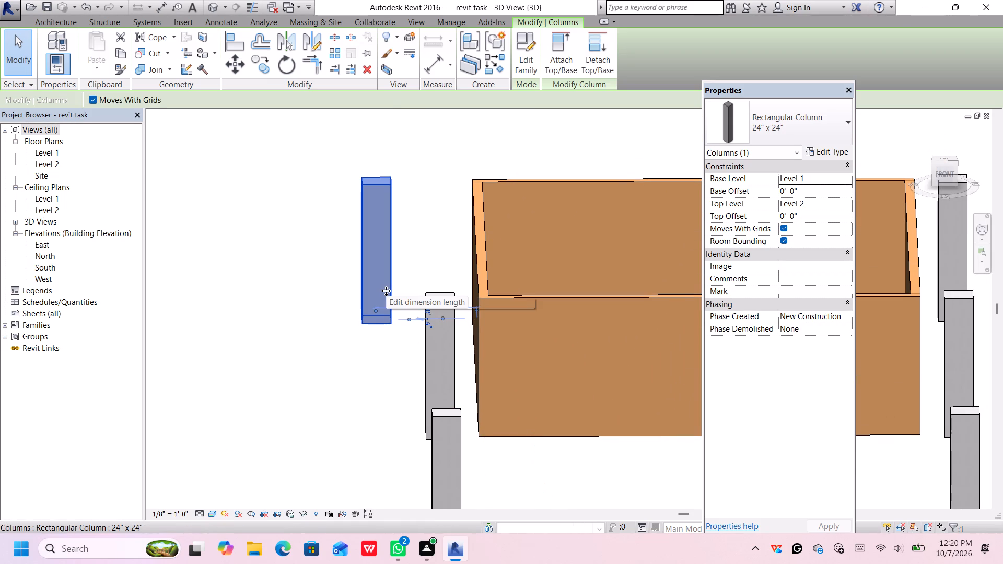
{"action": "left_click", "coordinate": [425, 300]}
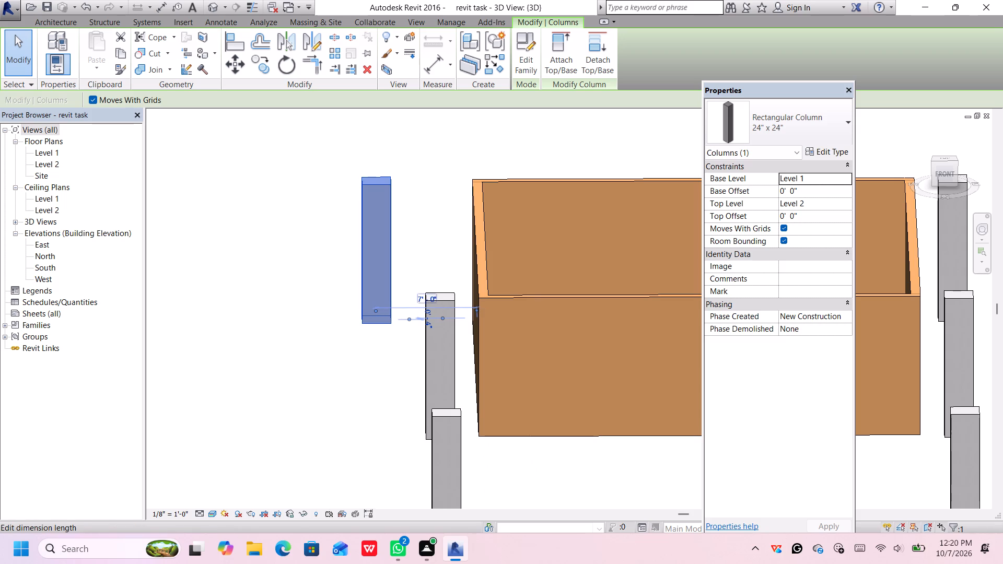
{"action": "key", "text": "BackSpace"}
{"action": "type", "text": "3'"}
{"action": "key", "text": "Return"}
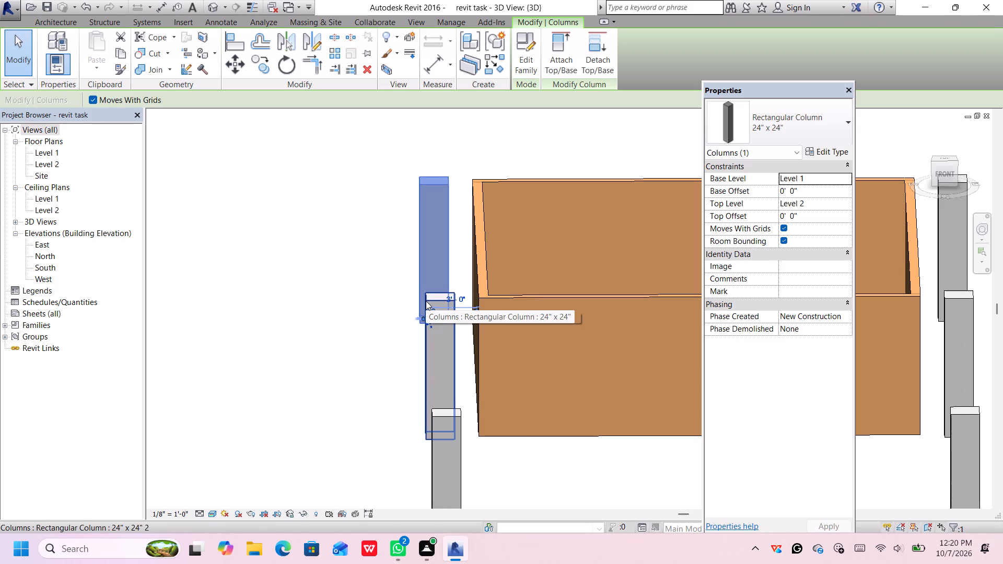
Set the second-row middle column's distance from the enclosure's left side wall to 0, centering it on the wall.
{"action": "scroll", "coordinate": [425, 301], "scroll_direction": "down", "scroll_amount": 7}
{"action": "scroll", "coordinate": [458, 398], "scroll_direction": "down", "scroll_amount": 1}
{"action": "middle_click_drag", "start_coordinate": [456, 442], "coordinate": [451, 422]}
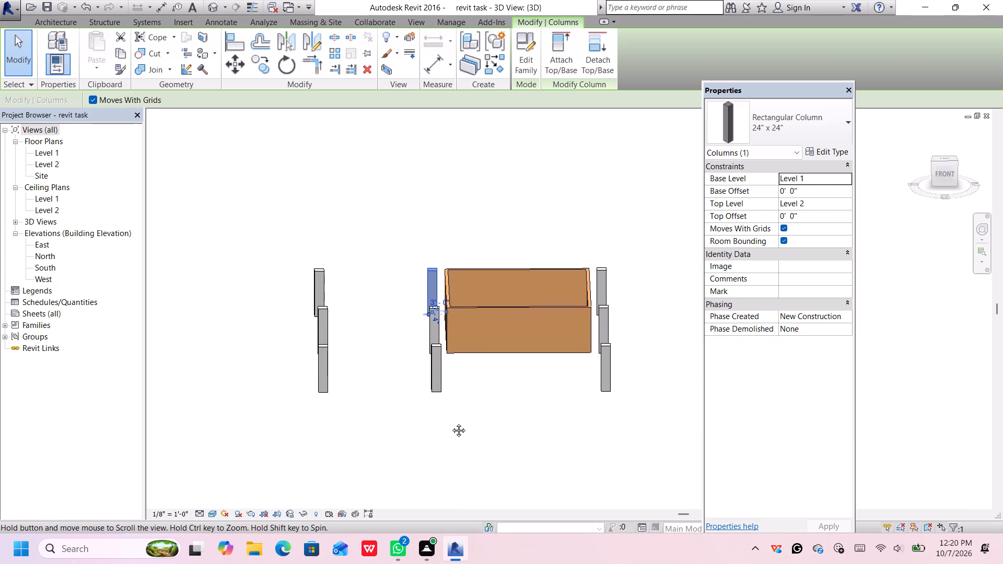
{"action": "middle_click_drag", "start_coordinate": [451, 422], "coordinate": [451, 420]}
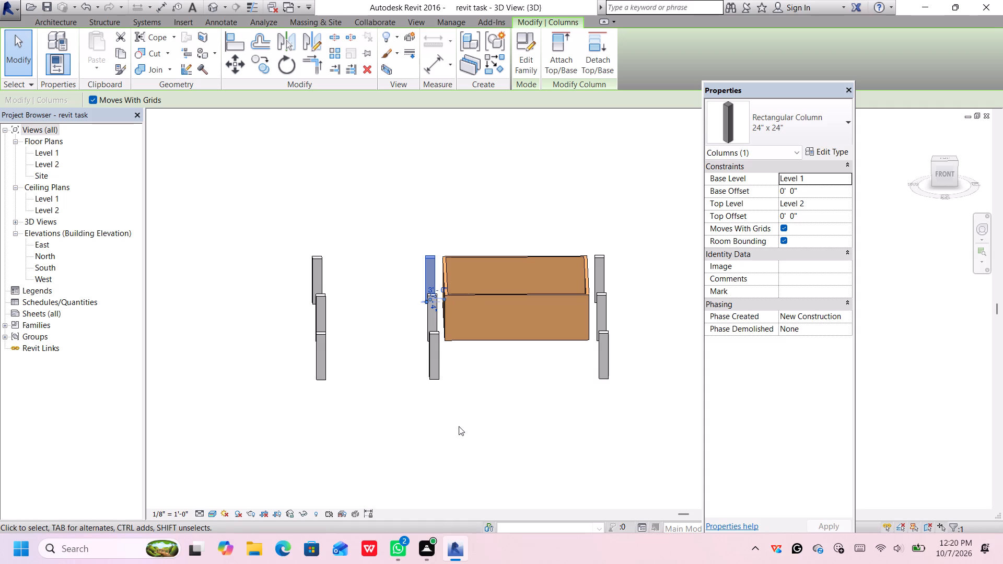
{"action": "scroll", "coordinate": [568, 335], "scroll_direction": "up", "scroll_amount": 3}
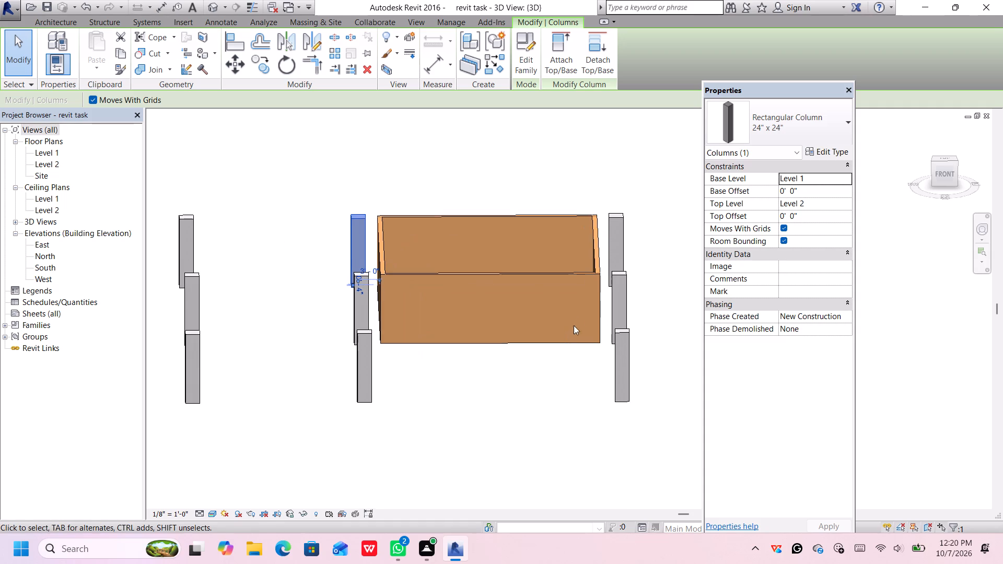
{"action": "middle_click_drag", "start_coordinate": [577, 318], "coordinate": [587, 346]}
{"action": "middle_click", "coordinate": [587, 346]}
{"action": "scroll", "coordinate": [381, 361], "scroll_direction": "up", "scroll_amount": 1}
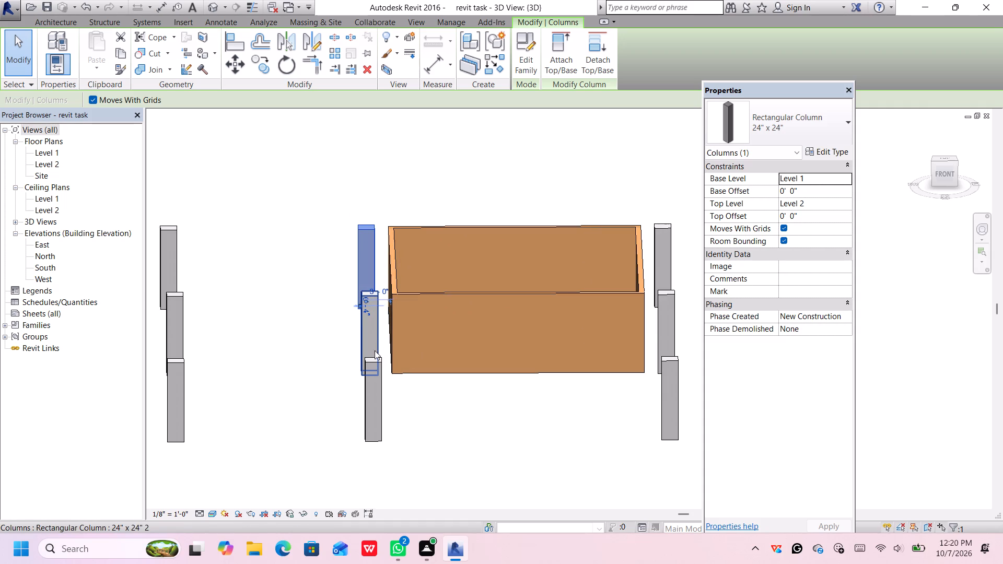
{"action": "left_click", "coordinate": [373, 330]}
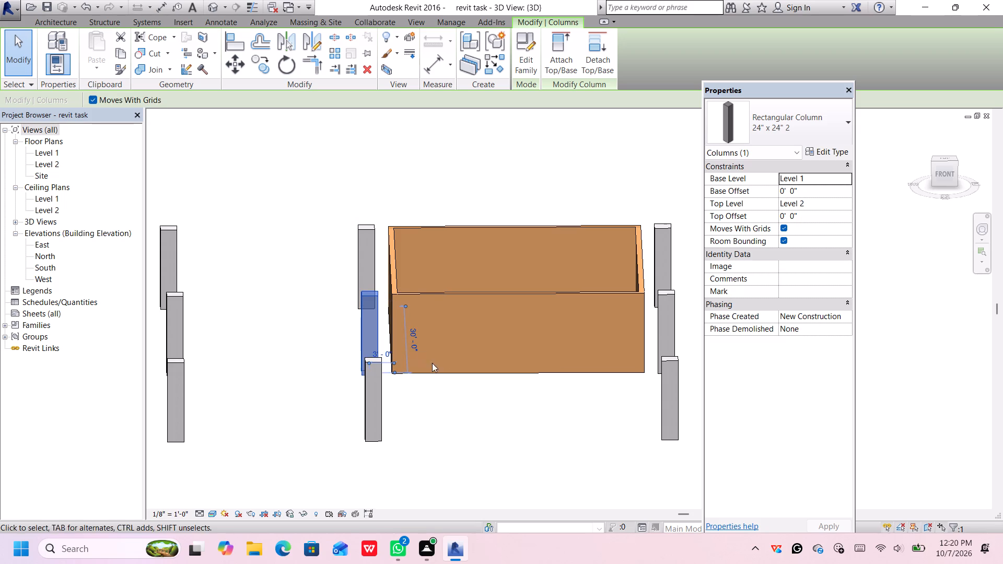
{"action": "scroll", "coordinate": [386, 370], "scroll_direction": "up", "scroll_amount": 4}
{"action": "key", "text": "0"}
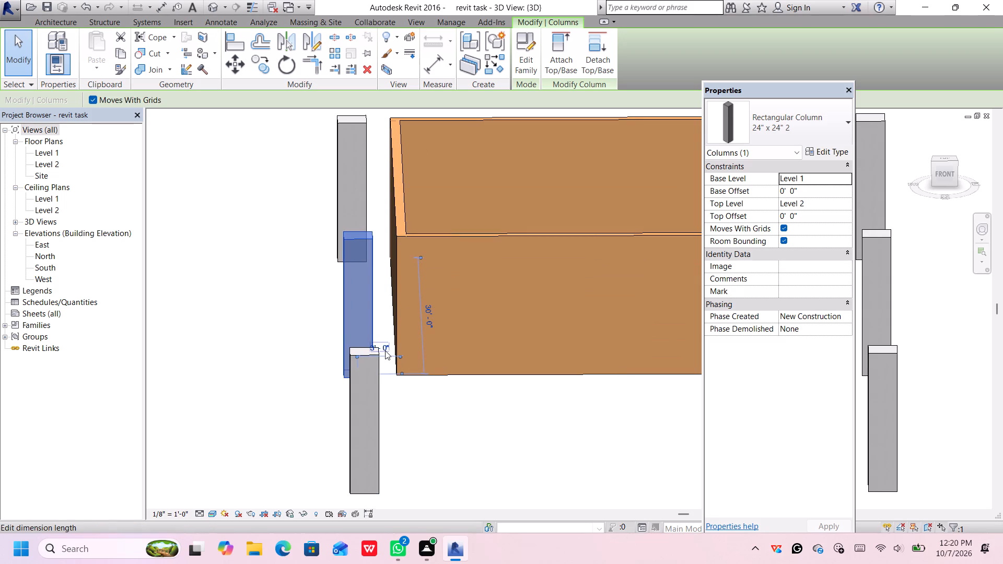
{"action": "left_click", "coordinate": [385, 350]}
{"action": "key", "text": "0"}
{"action": "key", "text": "Return"}
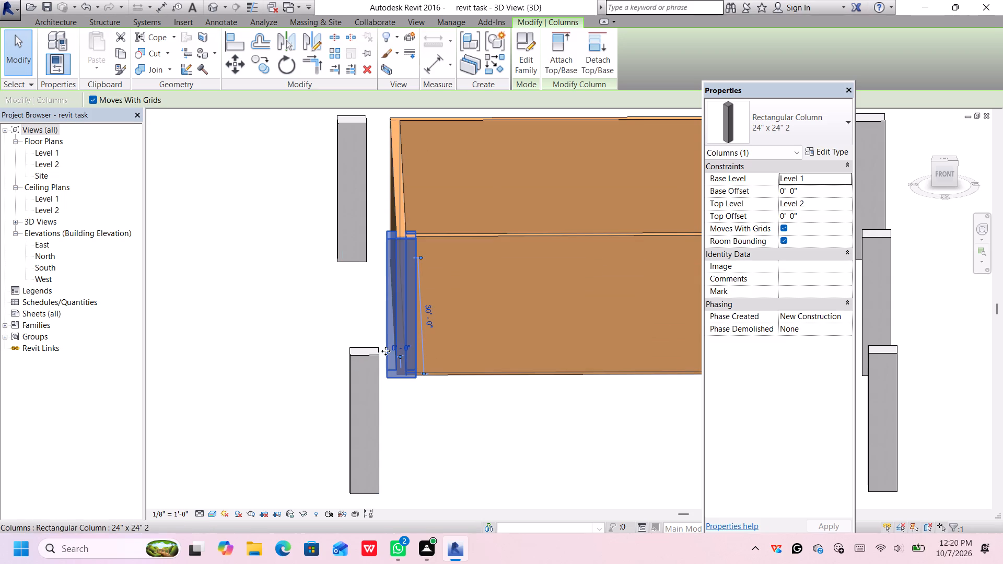
Set the back-row middle column's distance from the enclosure's left side wall to 0, centering it on the wall.
{"action": "middle_click_drag", "start_coordinate": [382, 231], "coordinate": [383, 240]}
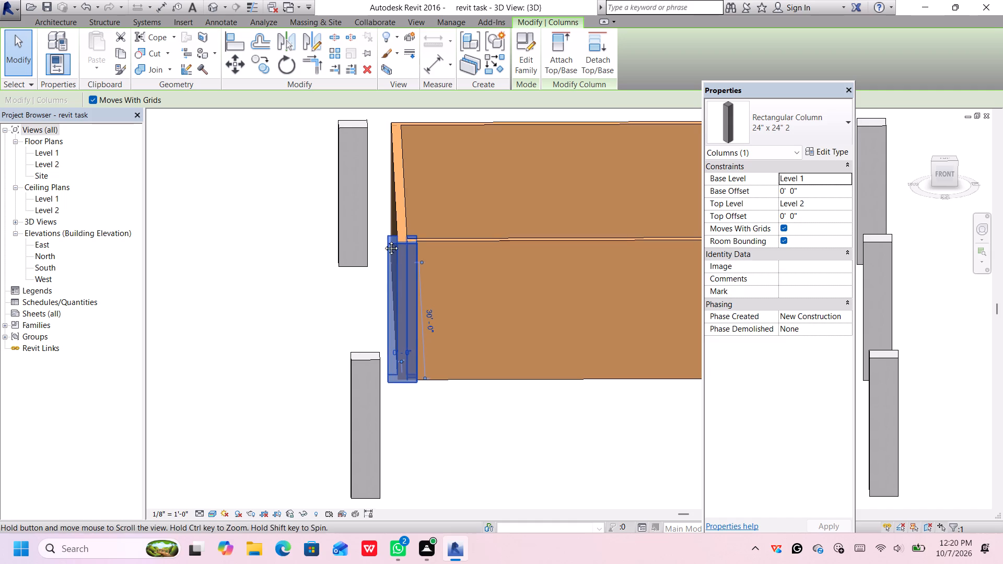
{"action": "middle_click_drag", "start_coordinate": [383, 240], "coordinate": [376, 301]}
{"action": "left_click", "coordinate": [337, 266]}
{"action": "left_click", "coordinate": [351, 262]}
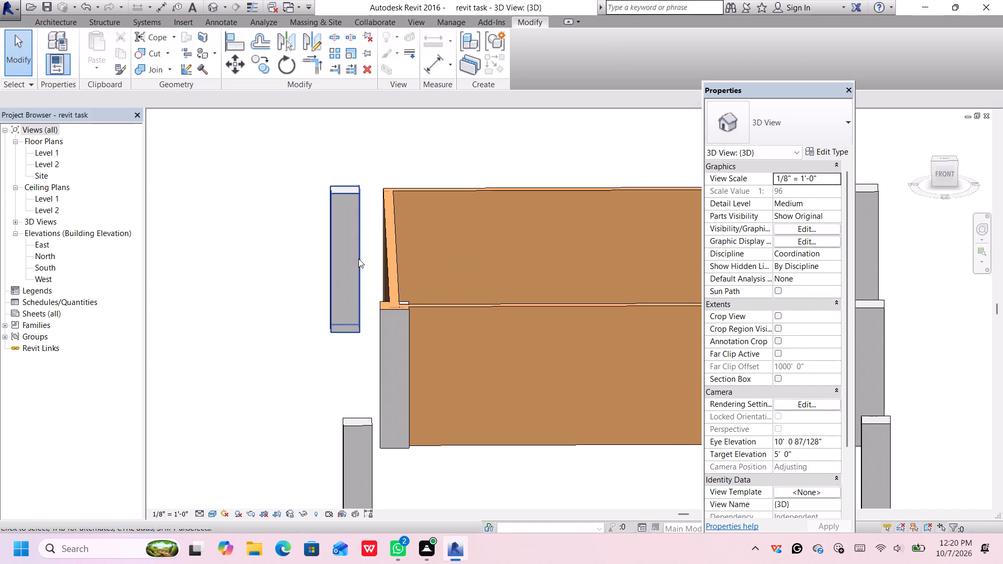
{"action": "left_click", "coordinate": [358, 258]}
{"action": "left_click", "coordinate": [373, 310]}
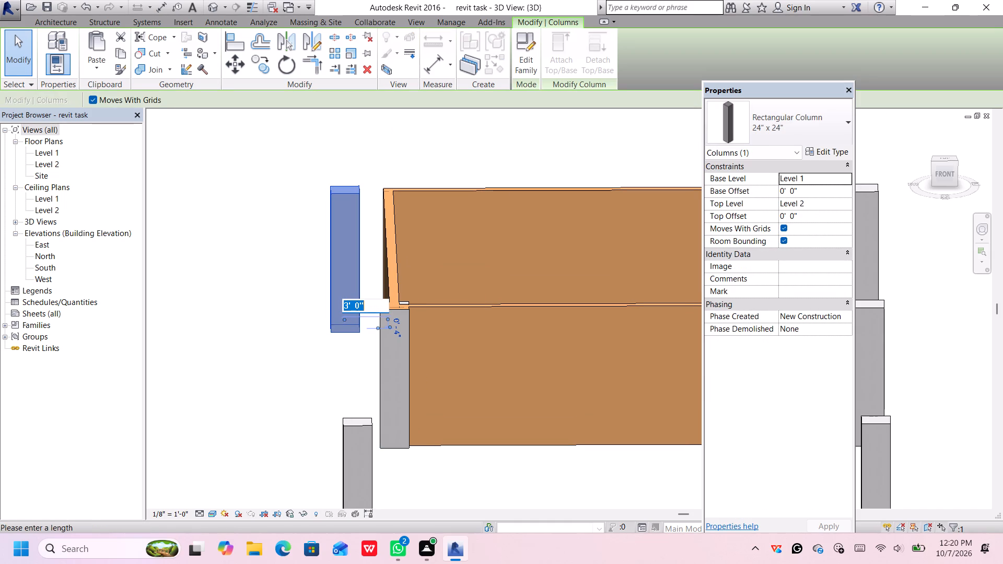
{"action": "key", "text": "0"}
{"action": "key", "text": "Return"}
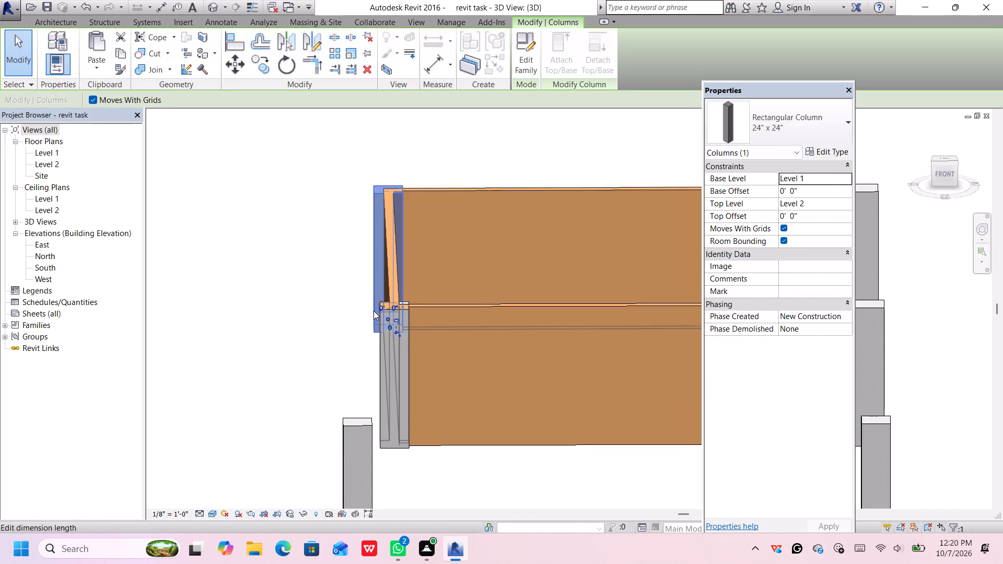
Set the front-row middle column's distance from the enclosure's left side wall line to 0.
{"action": "scroll", "coordinate": [443, 418], "scroll_direction": "down", "scroll_amount": 4}
{"action": "middle_click_drag", "start_coordinate": [444, 440], "coordinate": [417, 357]}
{"action": "left_click", "coordinate": [370, 384]}
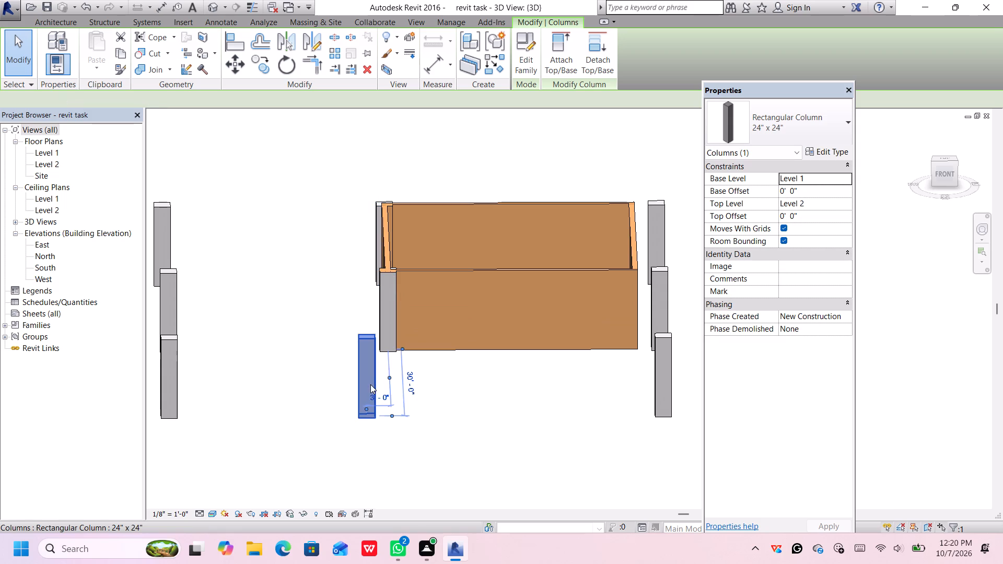
{"action": "left_click", "coordinate": [379, 396]}
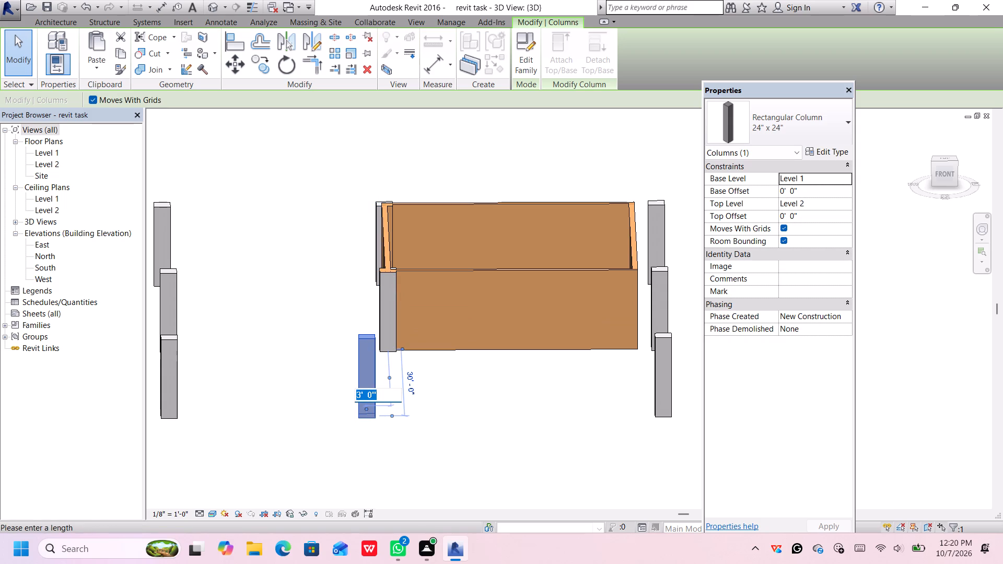
{"action": "key", "text": "0"}
{"action": "key", "text": "Return"}
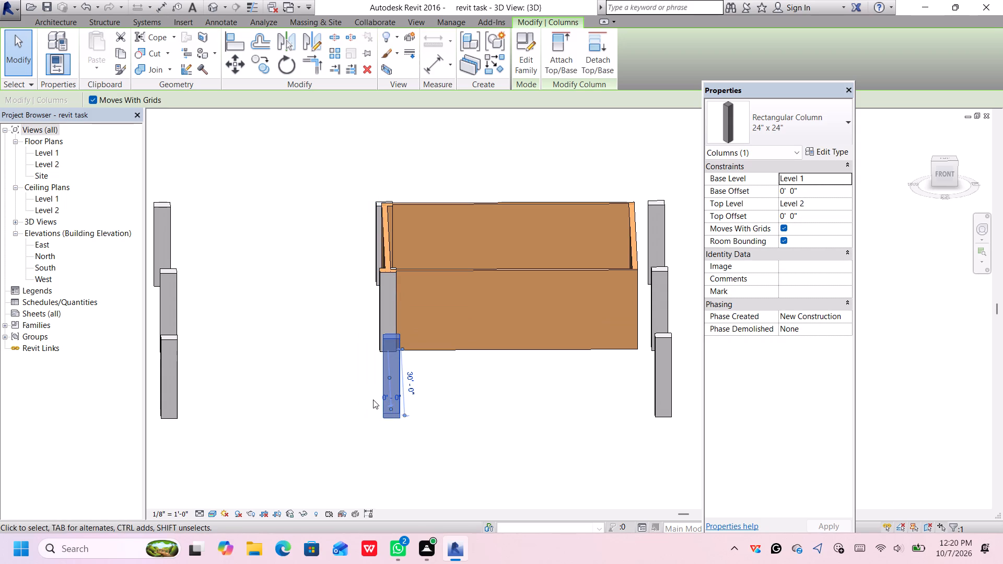
{"action": "left_click", "coordinate": [529, 464]}
Set the front-row right column's distance from the enclosure's right side wall line to 0.
{"action": "scroll", "coordinate": [612, 413], "scroll_direction": "up", "scroll_amount": 2}
{"action": "scroll", "coordinate": [612, 413], "scroll_direction": "down", "scroll_amount": 1}
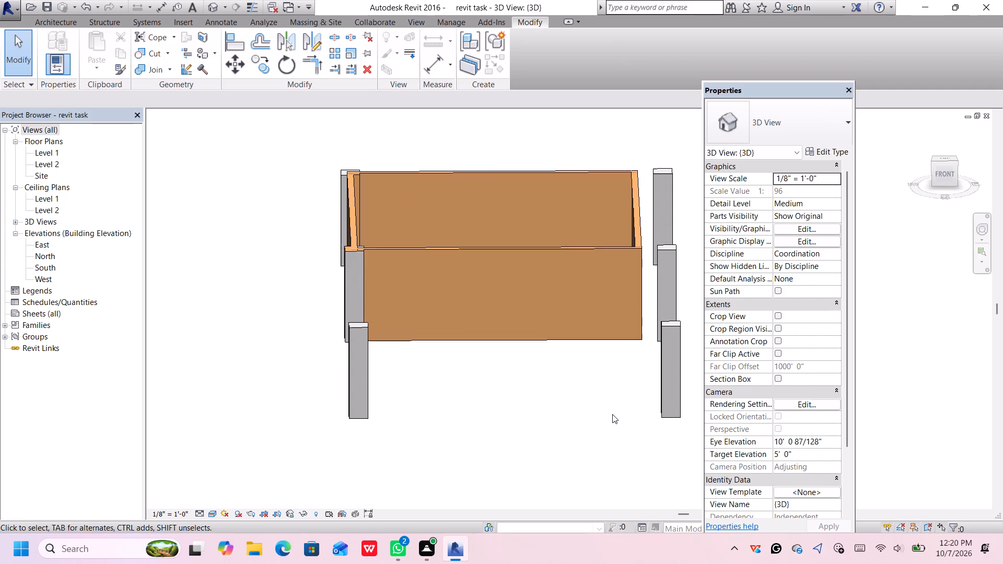
{"action": "scroll", "coordinate": [612, 414], "scroll_direction": "down", "scroll_amount": 3}
{"action": "middle_click_drag", "start_coordinate": [638, 398], "coordinate": [576, 363]}
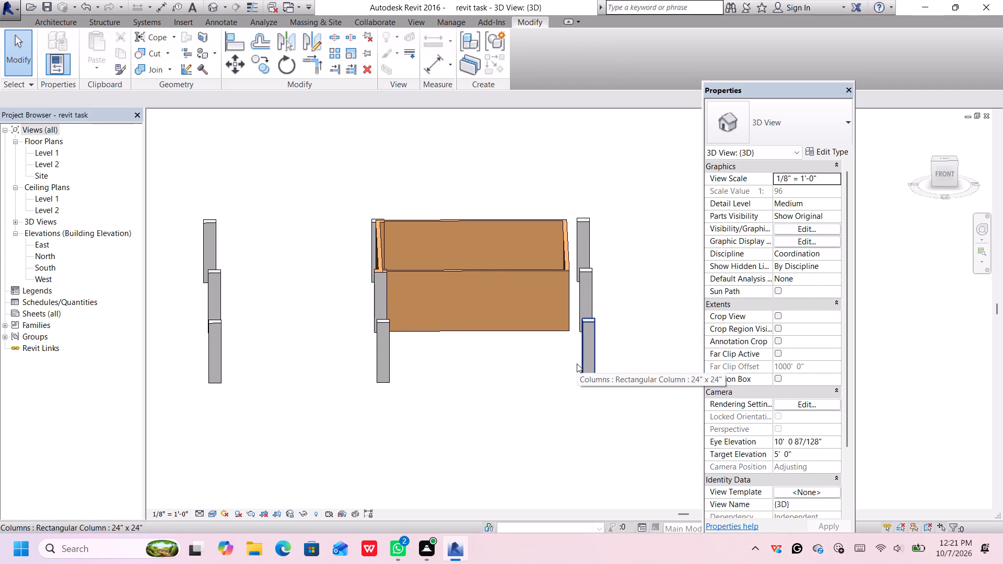
{"action": "left_click", "coordinate": [588, 358]}
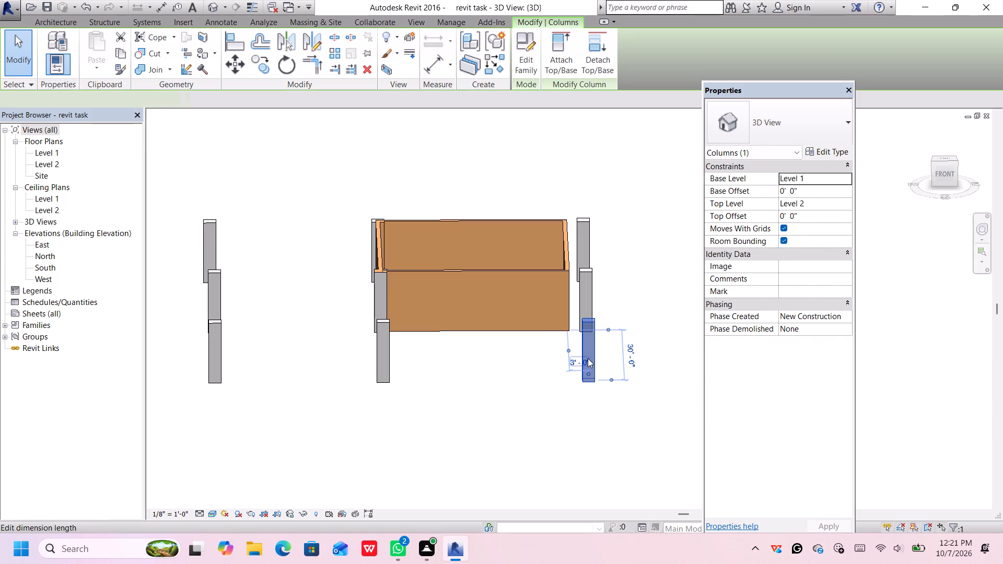
{"action": "left_click", "coordinate": [575, 360]}
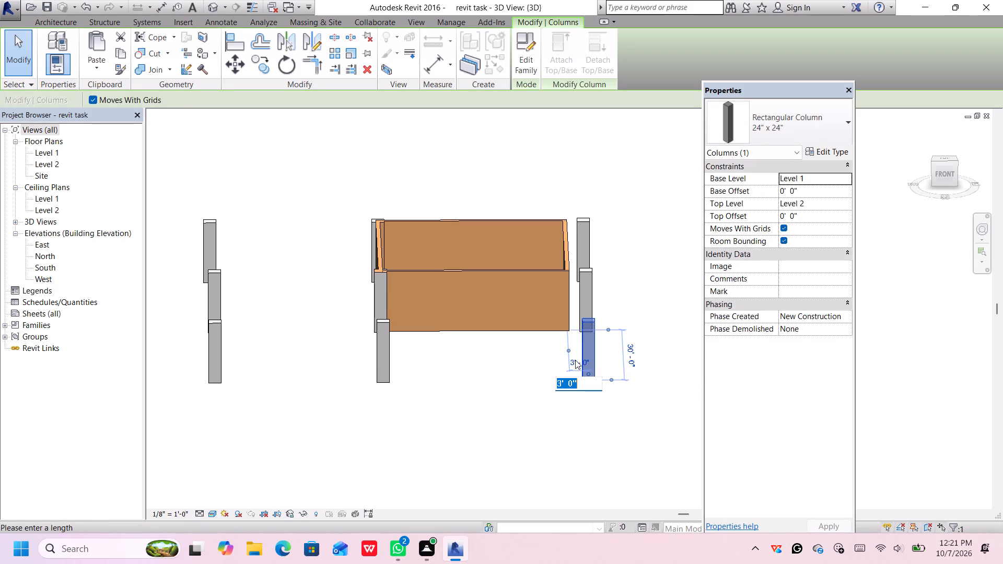
{"action": "key", "text": "0"}
{"action": "key", "text": "Return"}
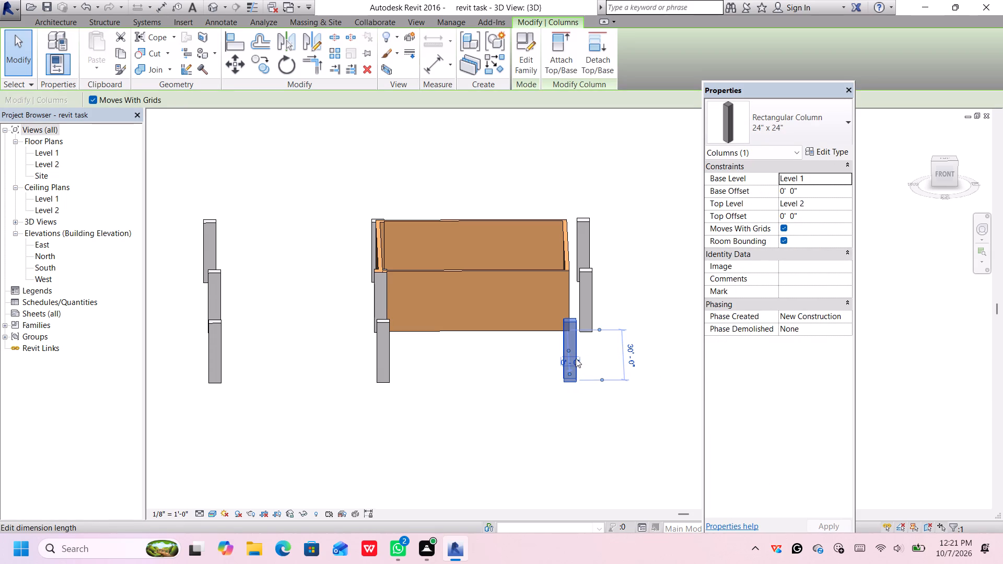
Set the second-row right column's distance from the enclosure's right side wall to 0.
{"action": "left_click", "coordinate": [586, 293]}
{"action": "left_click", "coordinate": [585, 294]}
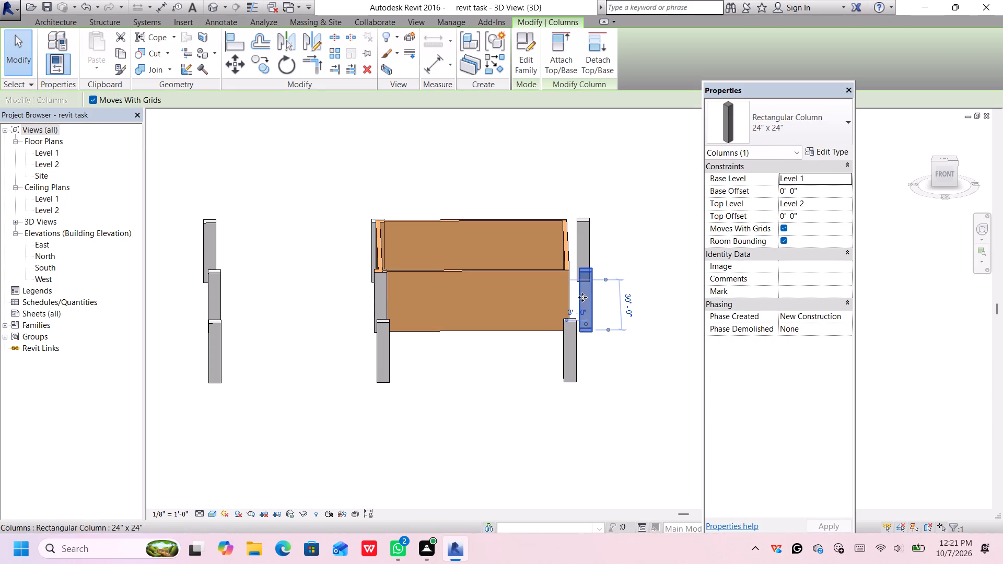
{"action": "left_click", "coordinate": [576, 314]}
{"action": "left_click", "coordinate": [577, 308]}
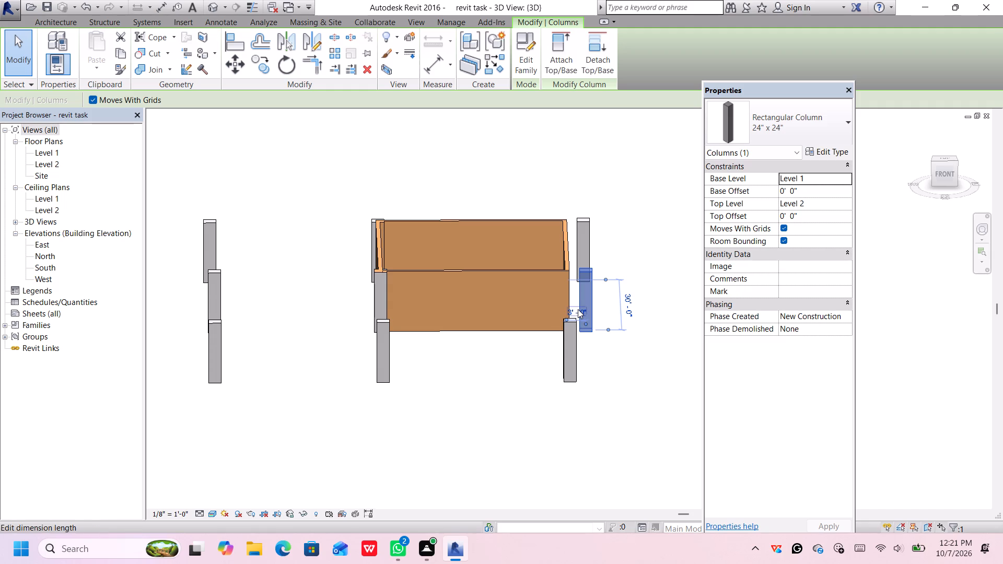
{"action": "left_click", "coordinate": [578, 309]}
{"action": "key", "text": "0"}
{"action": "key", "text": "Return"}
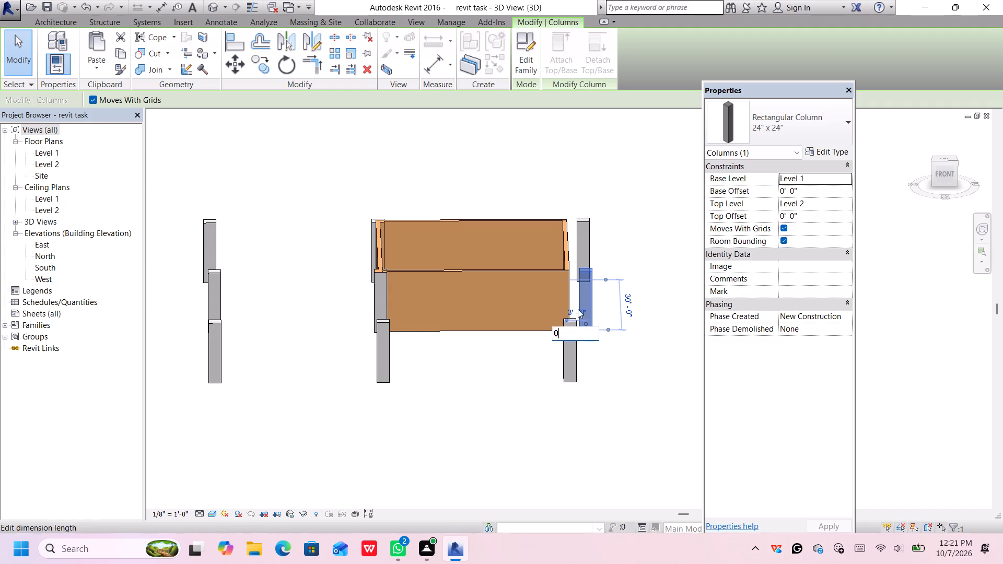
Set the back-row right column's distance from the enclosure's right side wall to 0.
{"action": "left_click", "coordinate": [583, 238]}
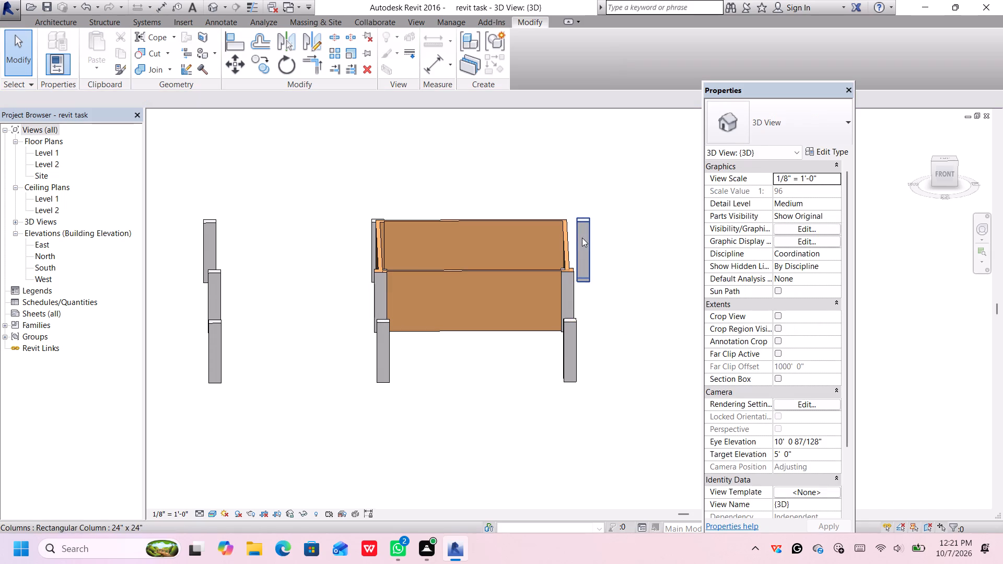
{"action": "left_click", "coordinate": [585, 241]}
{"action": "left_click", "coordinate": [578, 263]}
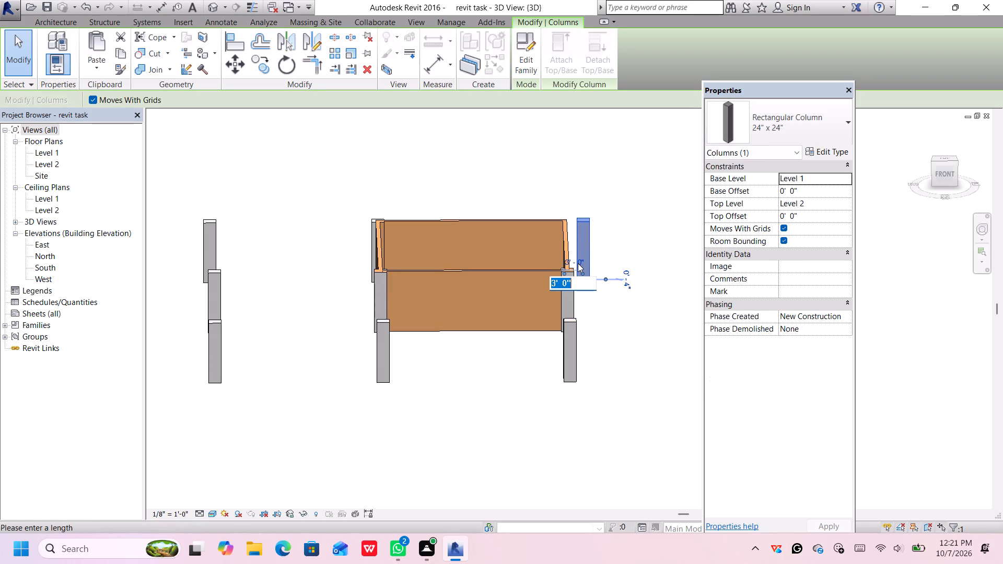
{"action": "key", "text": "0"}
{"action": "key", "text": "Return"}
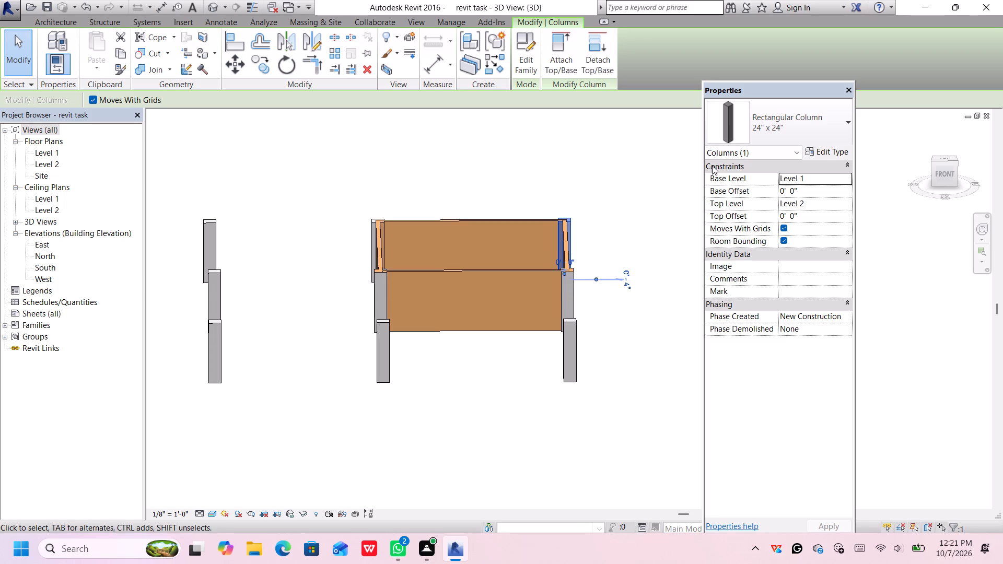
Examine the columns' alignment with the enclosure walls from an isometric viewpoint.
{"action": "left_click", "coordinate": [934, 164]}
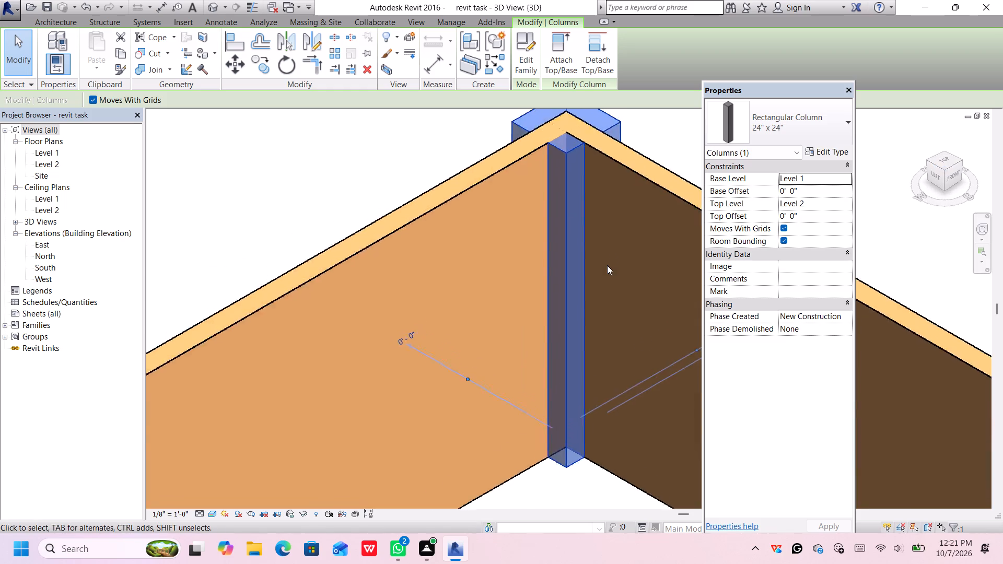
{"action": "scroll", "coordinate": [607, 265], "scroll_direction": "down", "scroll_amount": 17}
{"action": "middle_click_drag", "start_coordinate": [625, 320], "coordinate": [623, 319]}
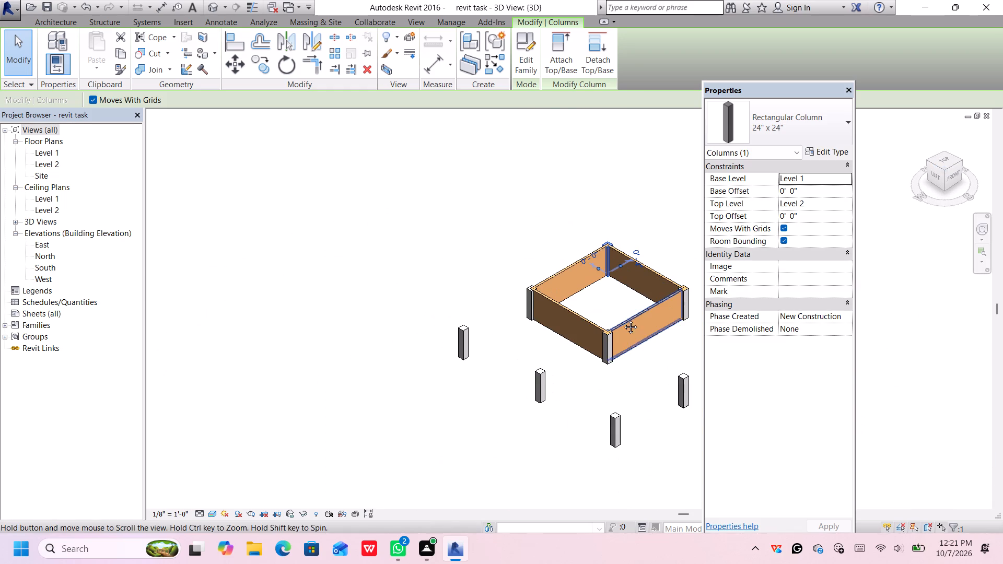
{"action": "middle_click_drag", "start_coordinate": [623, 319], "coordinate": [433, 285]}
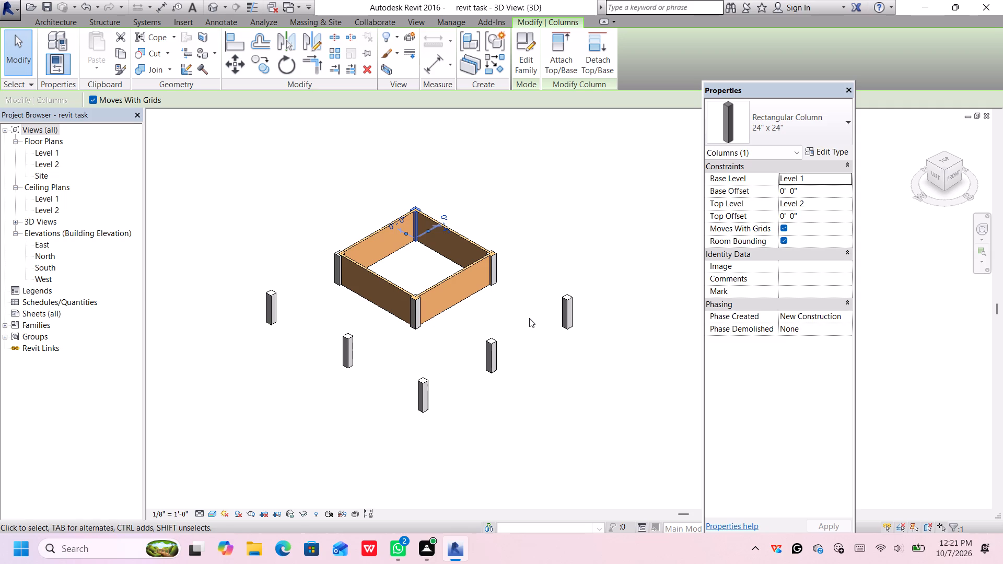
{"action": "middle_click_drag", "start_coordinate": [528, 319], "coordinate": [511, 323]}
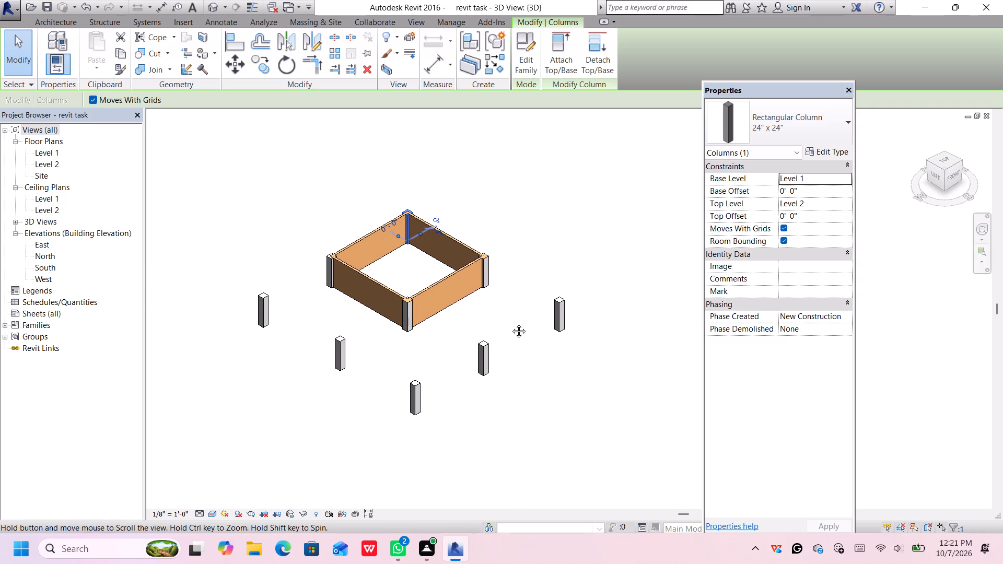
{"action": "middle_click_drag", "start_coordinate": [511, 323], "coordinate": [469, 324]}
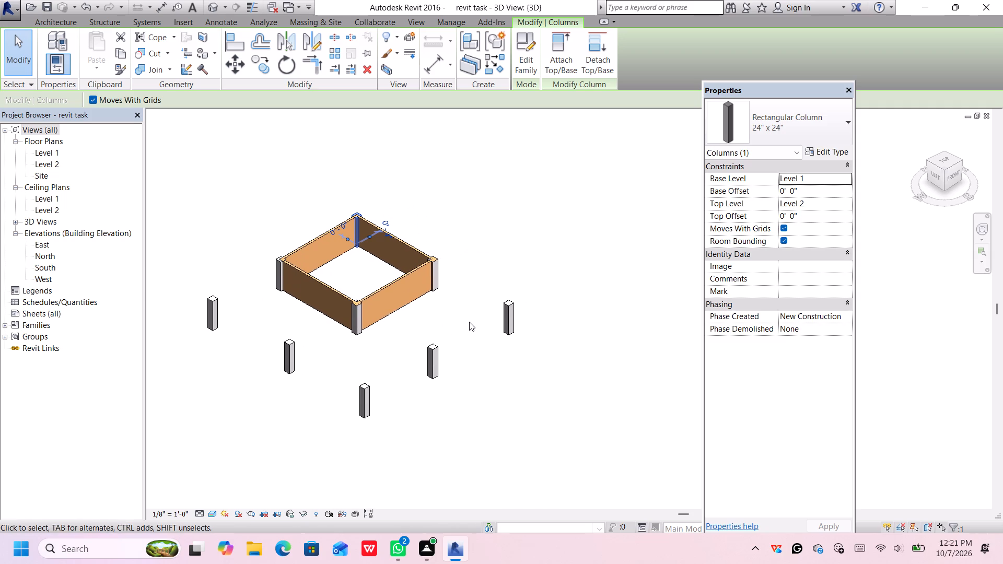
Orient the 3D model to the top view and start a Generic - 12" floor boundary sketch on Level 1.
{"action": "left_click", "coordinate": [946, 167]}
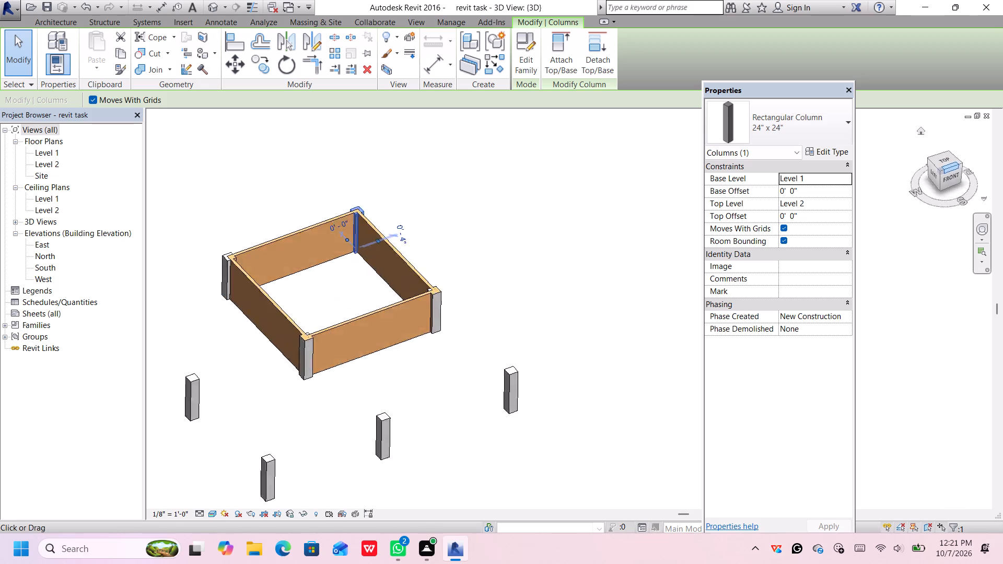
{"action": "scroll", "coordinate": [498, 315], "scroll_direction": "down", "scroll_amount": 11}
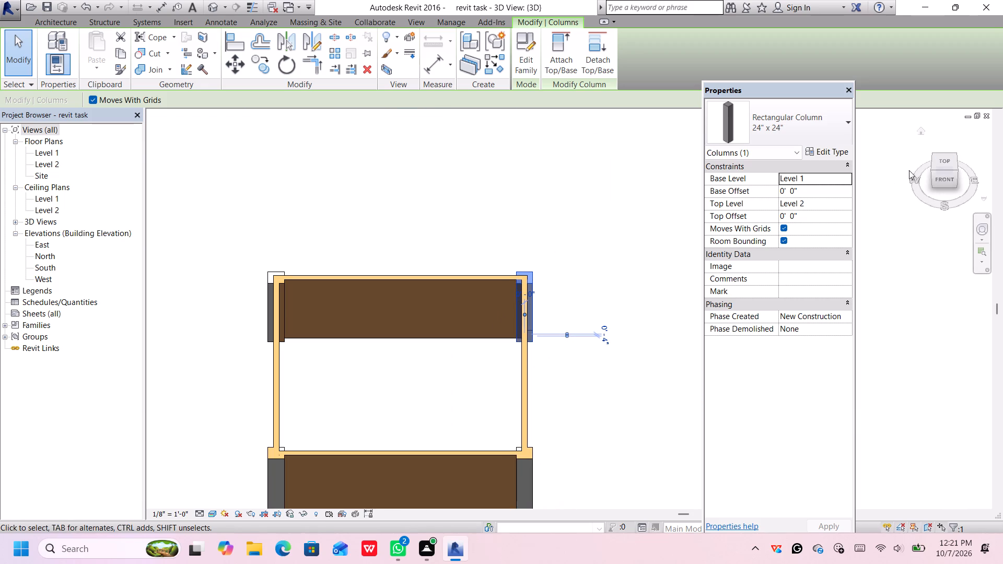
{"action": "left_click", "coordinate": [944, 161]}
{"action": "scroll", "coordinate": [473, 366], "scroll_direction": "down", "scroll_amount": 10}
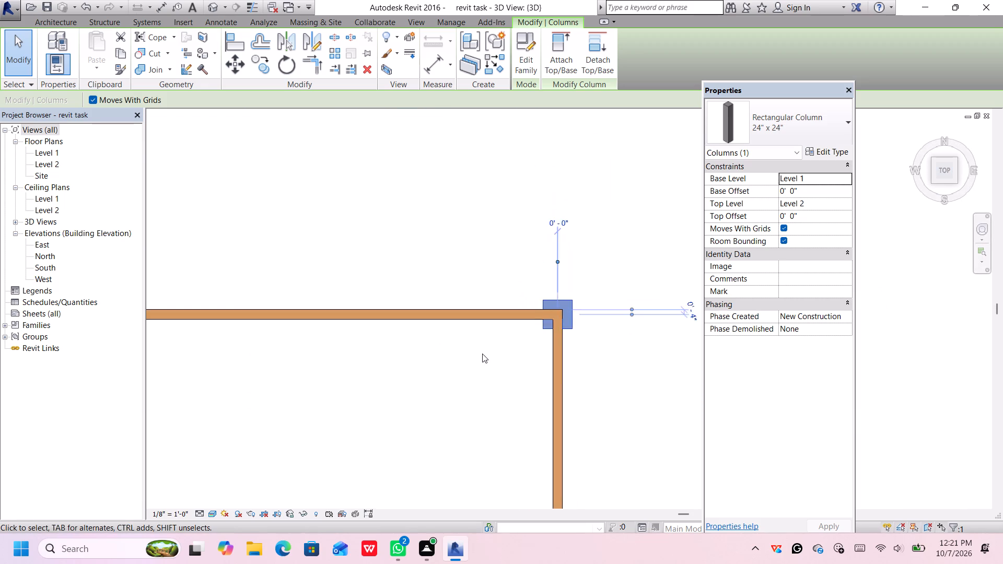
{"action": "scroll", "coordinate": [482, 354], "scroll_direction": "down", "scroll_amount": 7}
{"action": "middle_click_drag", "start_coordinate": [456, 387], "coordinate": [502, 280]}
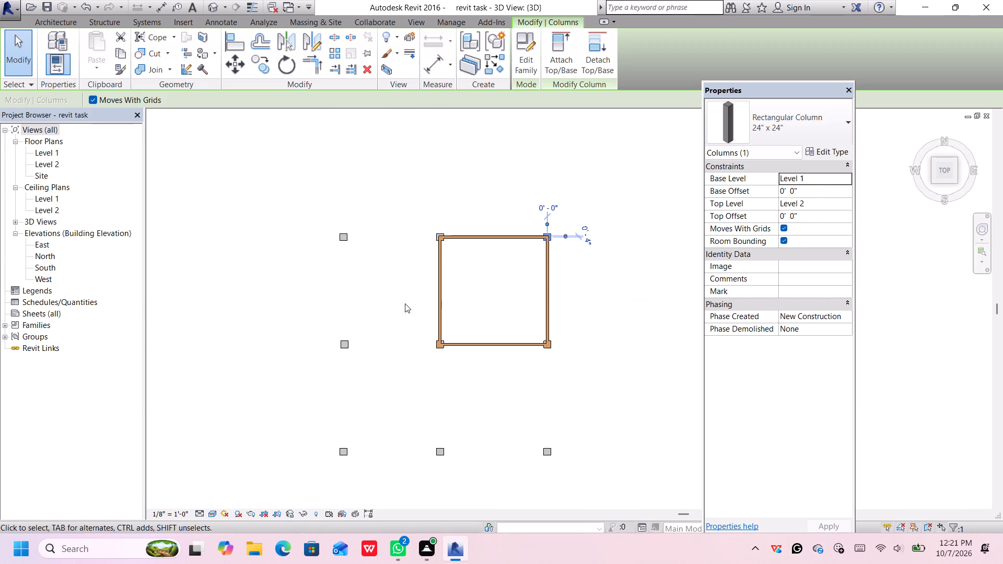
{"action": "left_click", "coordinate": [53, 19]}
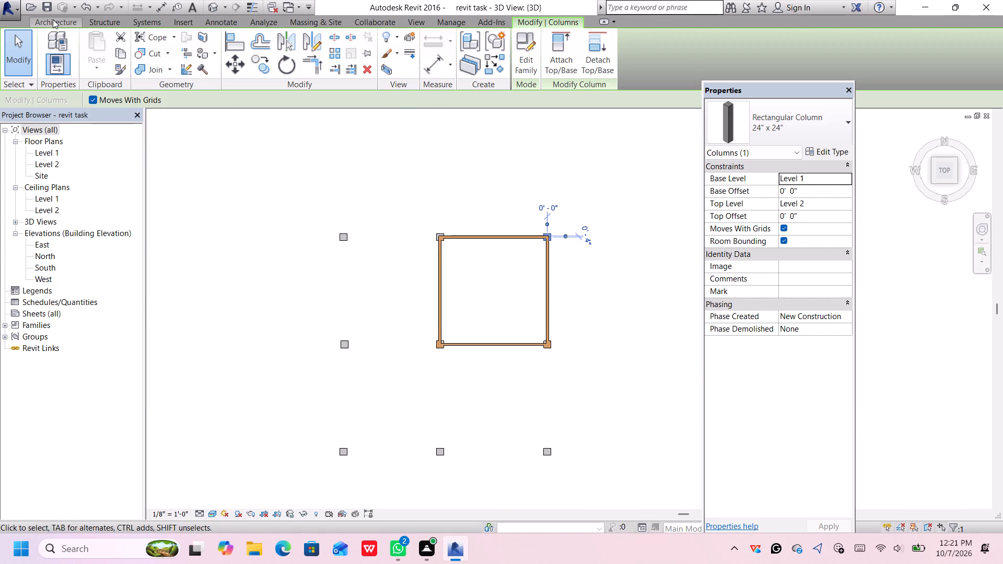
{"action": "left_click", "coordinate": [305, 51]}
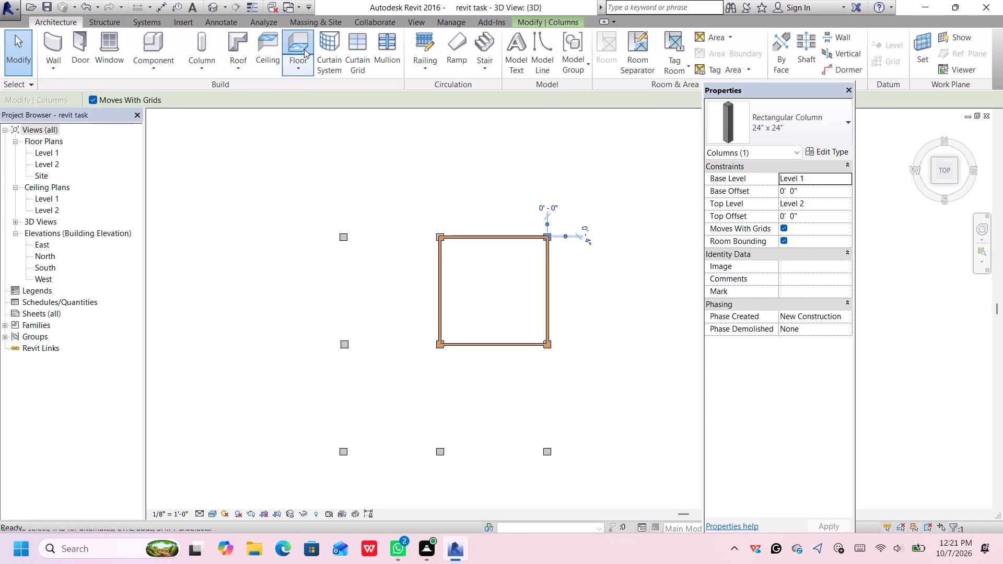
{"action": "middle_click_drag", "start_coordinate": [340, 209], "coordinate": [320, 150]}
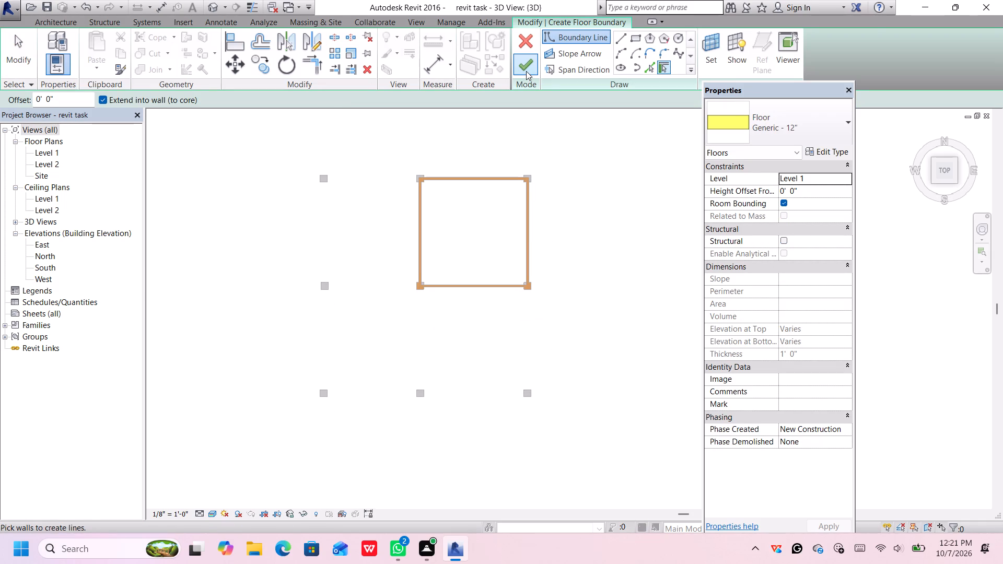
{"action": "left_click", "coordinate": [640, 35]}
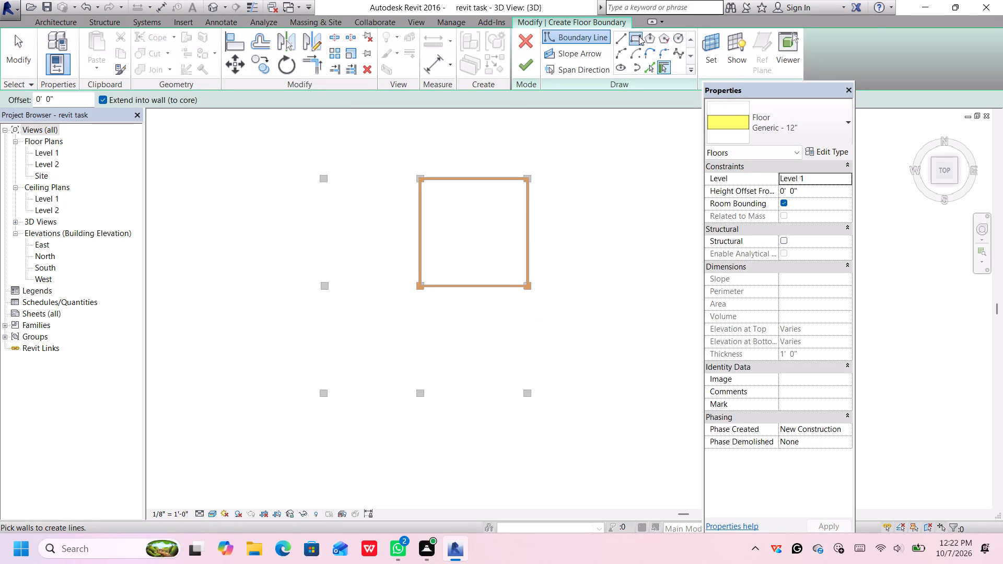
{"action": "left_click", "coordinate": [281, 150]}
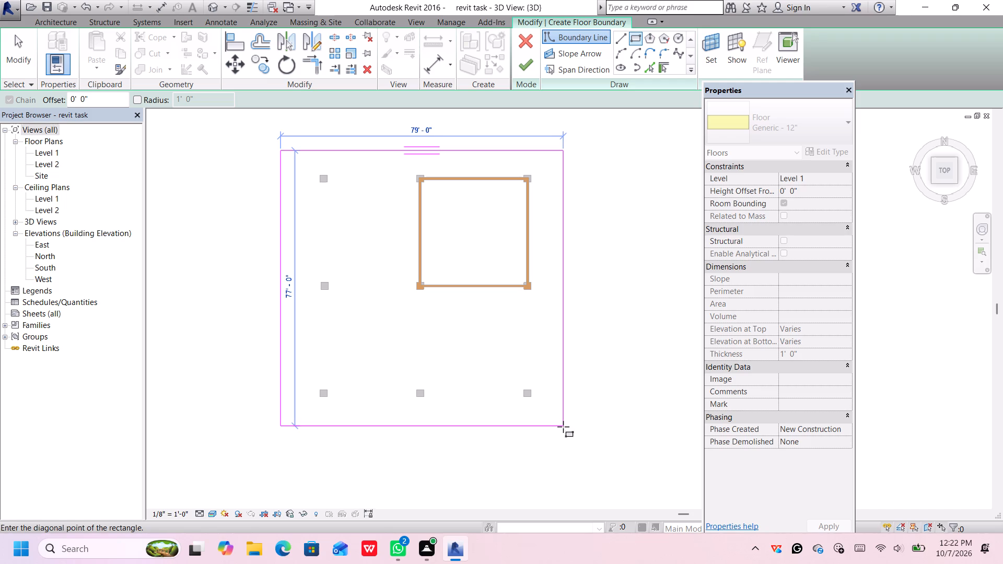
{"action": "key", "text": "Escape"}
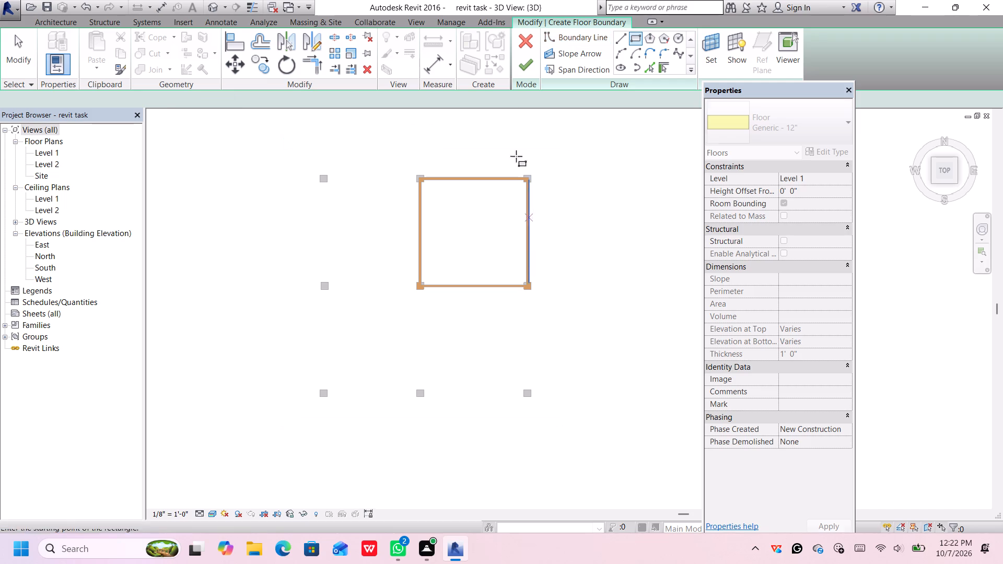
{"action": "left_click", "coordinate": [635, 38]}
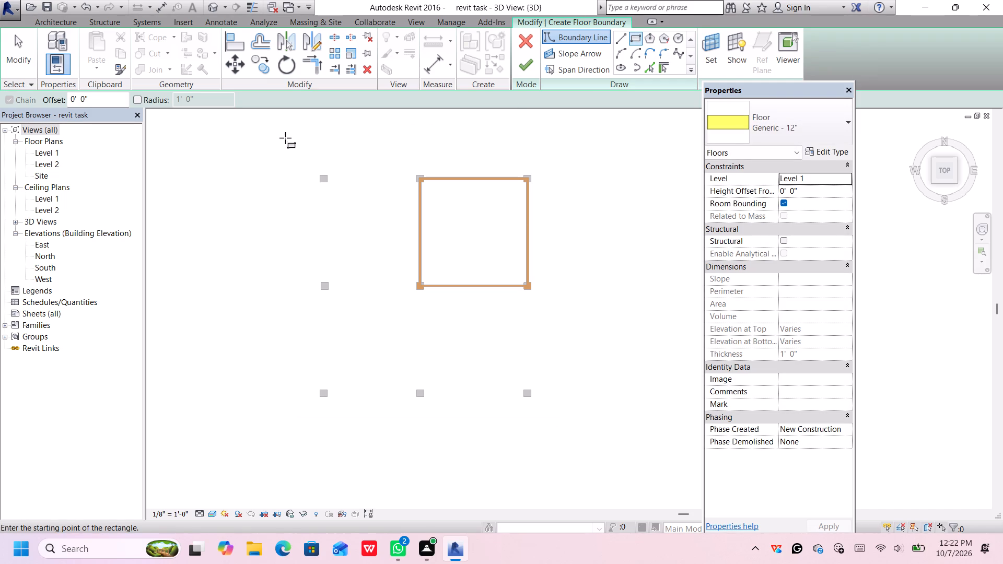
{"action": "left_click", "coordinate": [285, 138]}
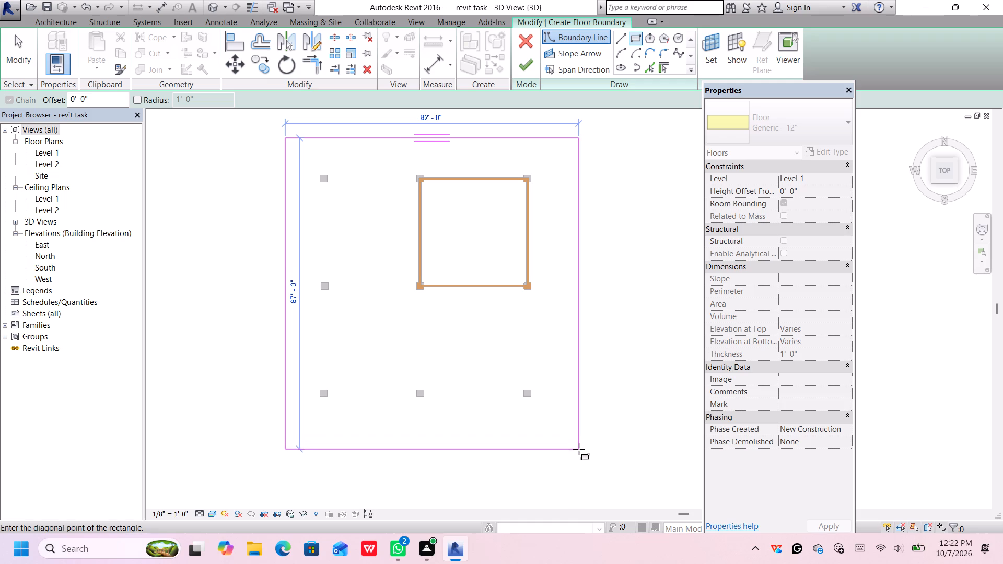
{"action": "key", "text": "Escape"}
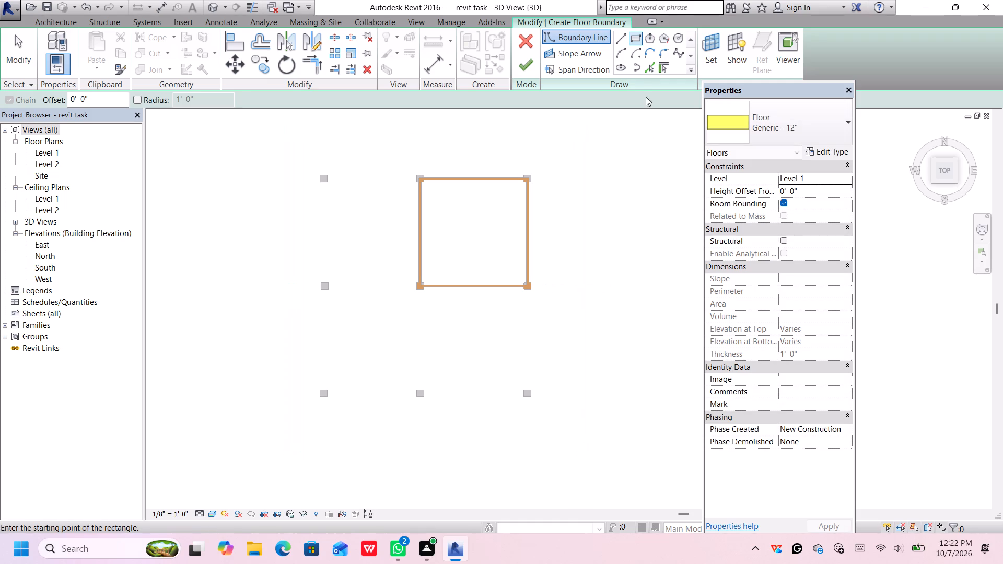
Draw a rectangular floor boundary about 79' 6" by 81' around all the columns.
{"action": "left_click", "coordinate": [631, 38]}
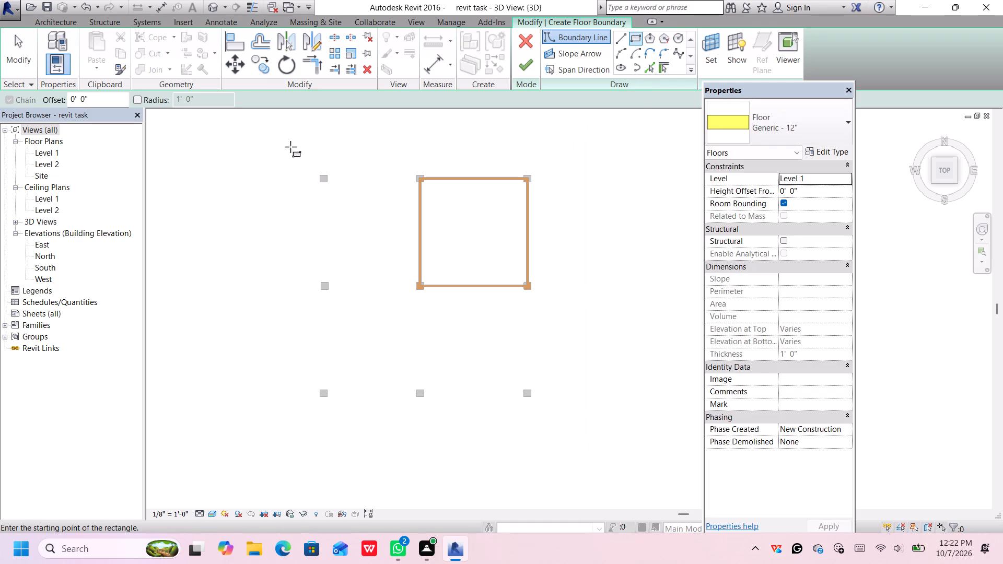
{"action": "left_click", "coordinate": [286, 147]}
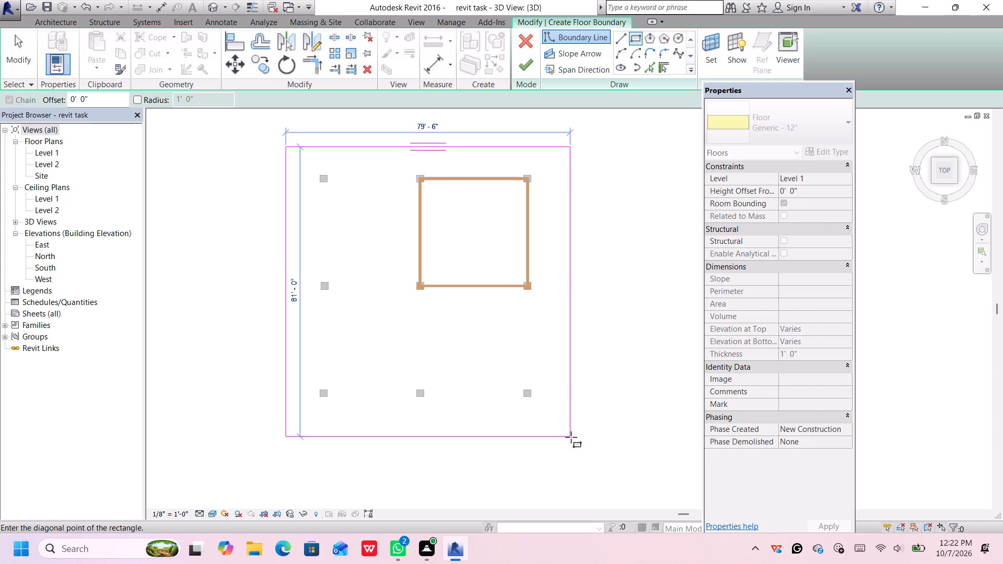
{"action": "left_click", "coordinate": [571, 437]}
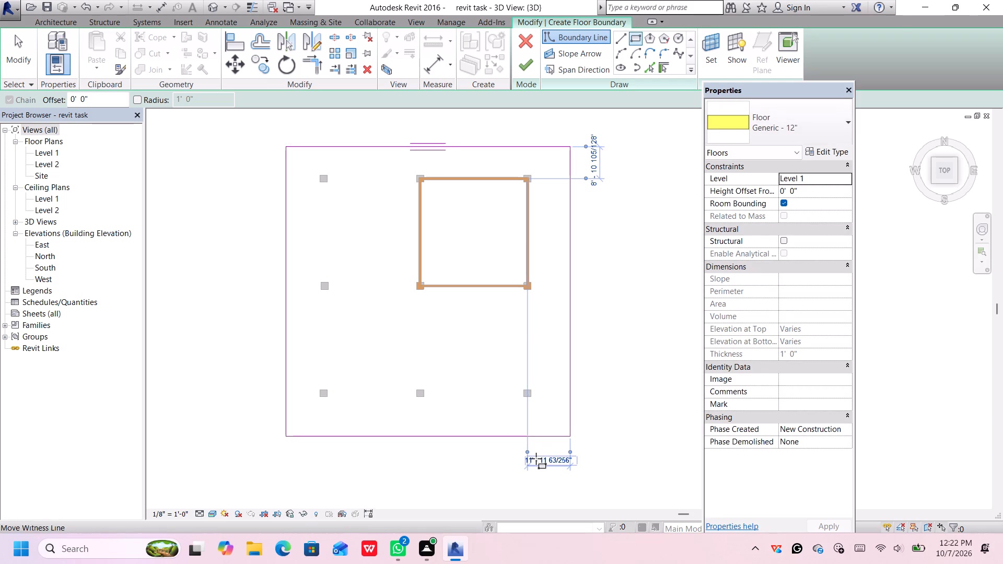
Set the floor boundary's east edge 10' from the enclosure's east wall.
{"action": "left_click", "coordinate": [537, 460]}
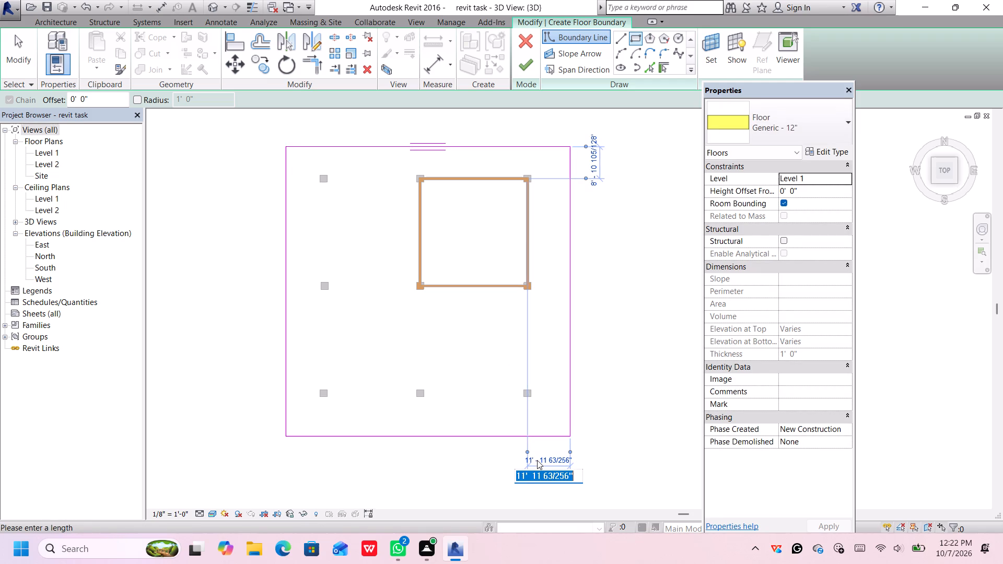
{"action": "key", "text": "BackSpace"}
{"action": "type", "text": "10'"}
{"action": "key", "text": "Return"}
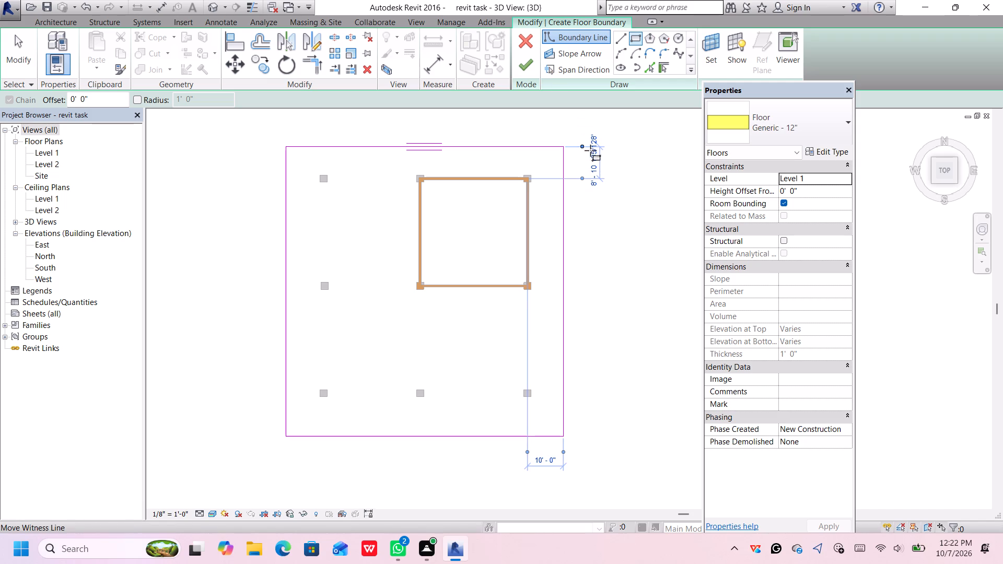
Set the floor boundary's north edge 10' from the enclosure's north wall.
{"action": "left_click", "coordinate": [590, 150]}
{"action": "left_click", "coordinate": [595, 158]}
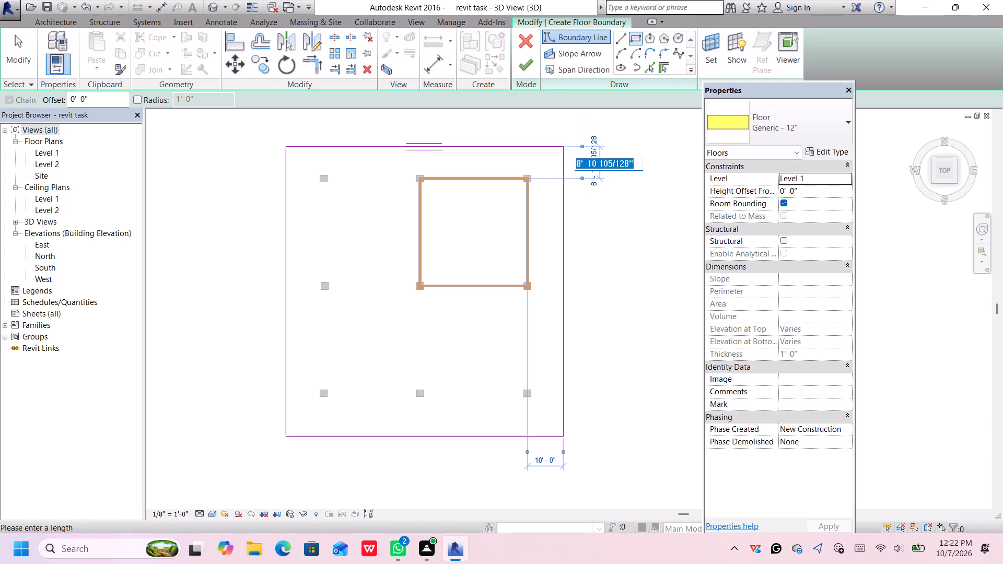
{"action": "type", "text": "10'"}
{"action": "key", "text": "Return"}
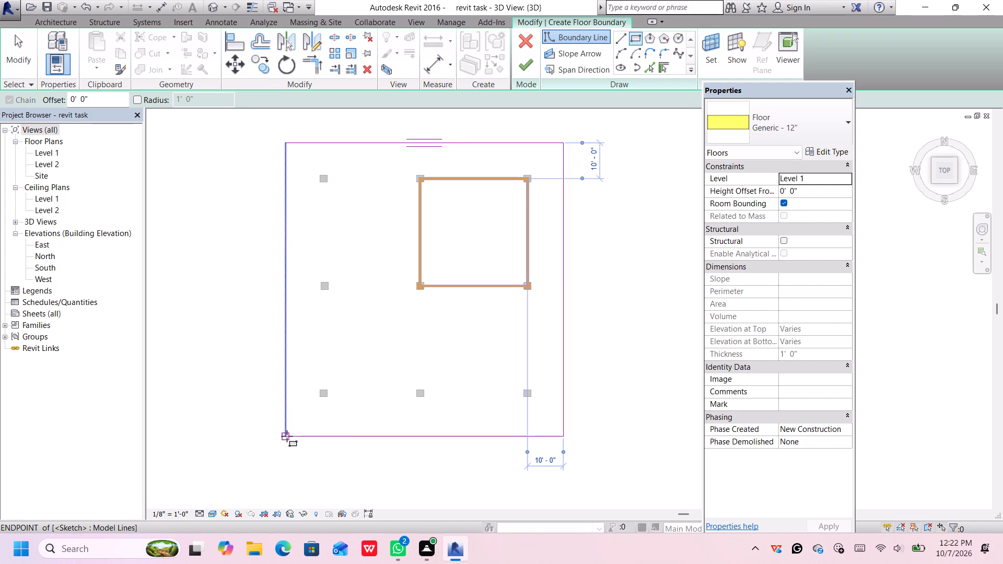
{"action": "key", "text": "Return"}
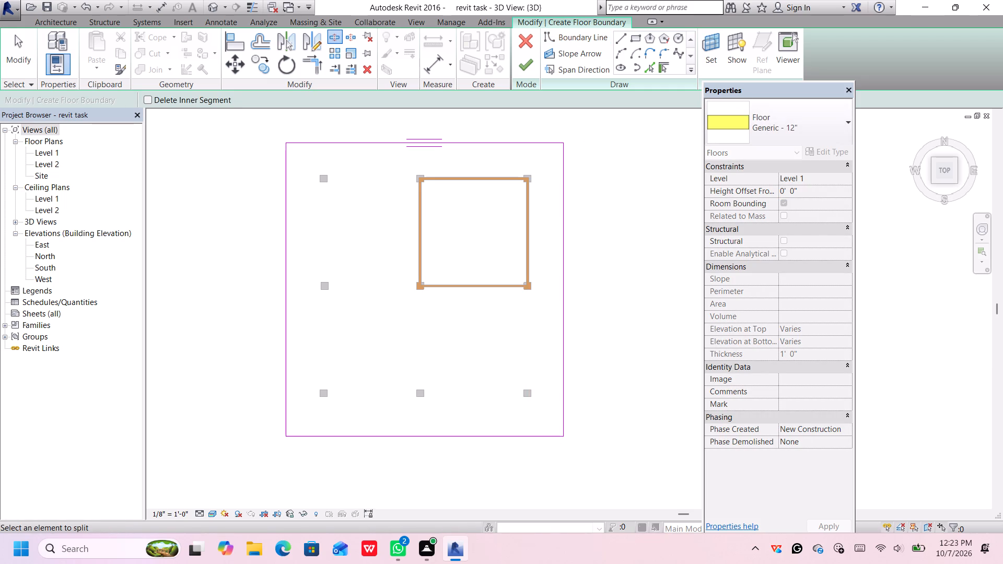
{"action": "key", "text": "Escape"}
Set the floor boundary's west edge 40' from the enclosure's west wall.
{"action": "left_click", "coordinate": [304, 435]}
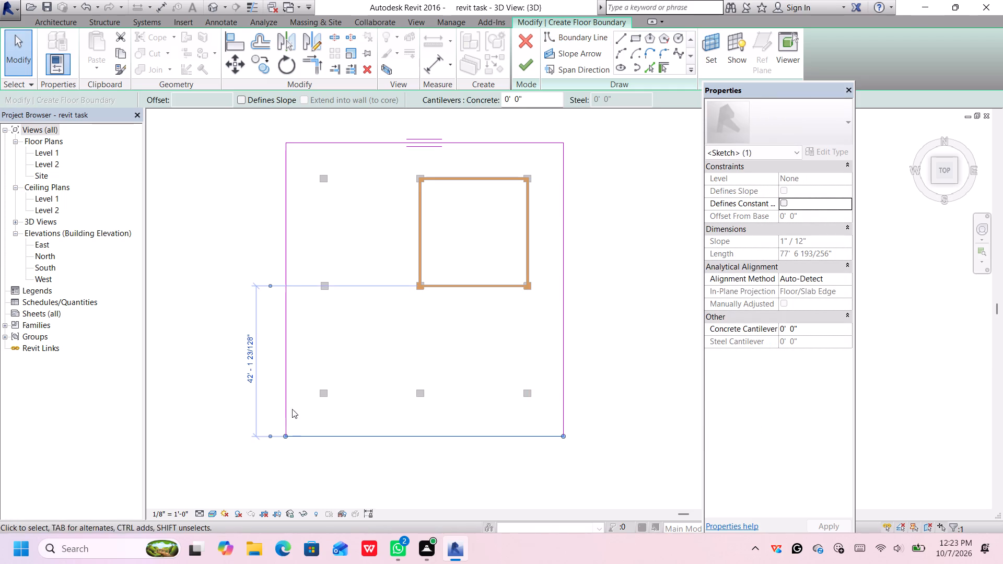
{"action": "left_click", "coordinate": [283, 265]}
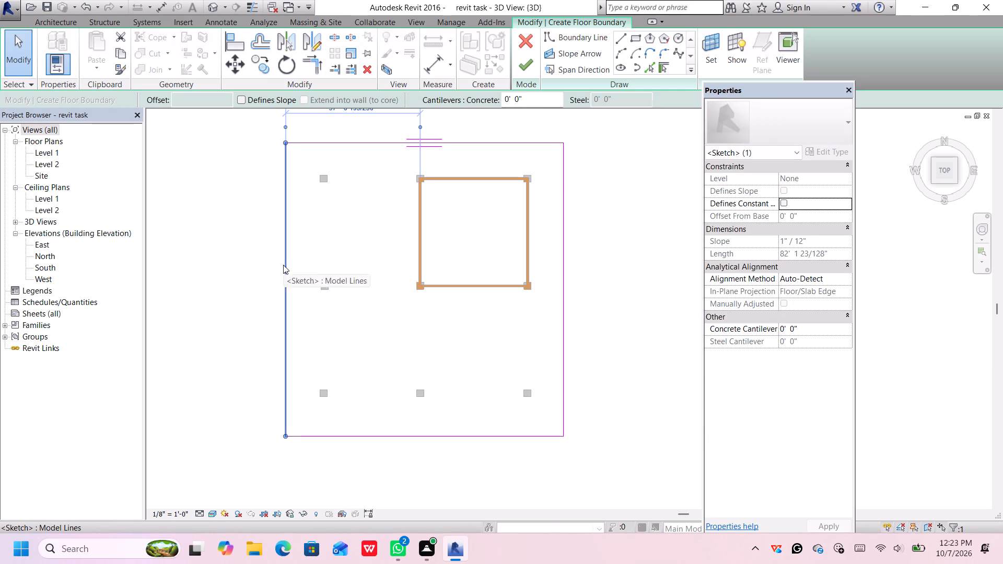
{"action": "middle_click_drag", "start_coordinate": [349, 247], "coordinate": [357, 338]}
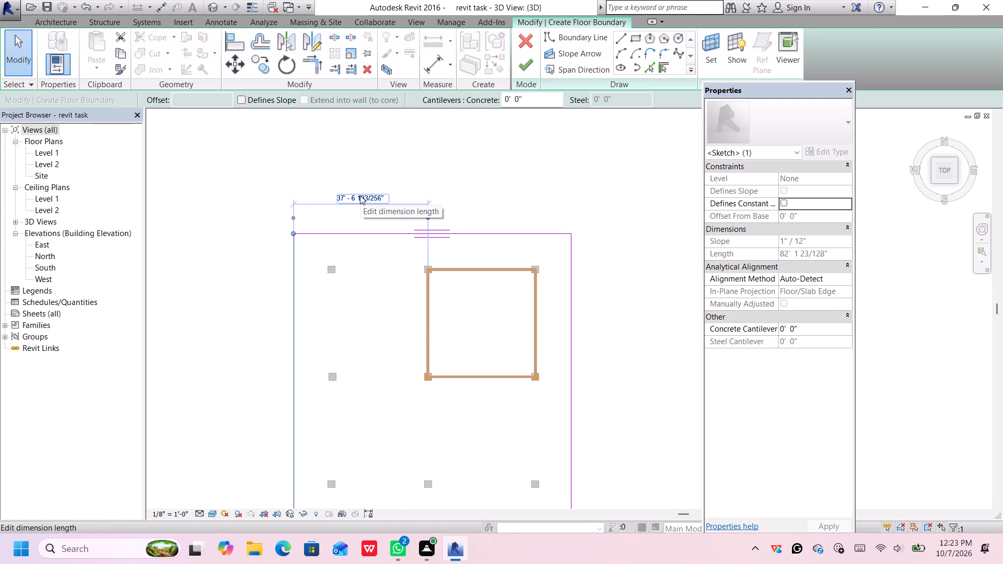
{"action": "left_click", "coordinate": [360, 195]}
{"action": "type", "text": "40'"}
{"action": "key", "text": "Return"}
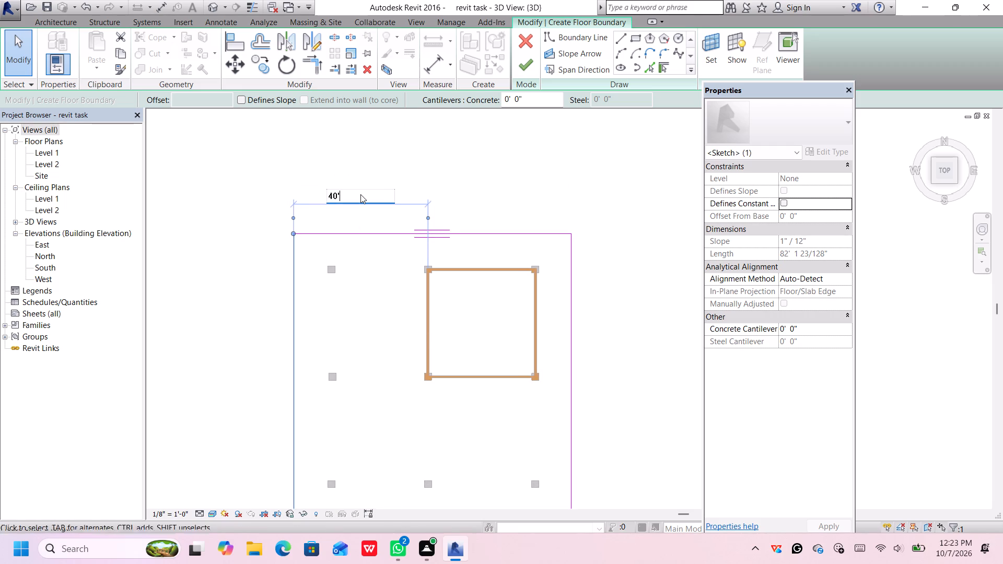
Set the floor boundary's south edge 40' from the enclosure's south wall.
{"action": "scroll", "coordinate": [361, 199], "scroll_direction": "down", "scroll_amount": 3}
{"action": "middle_click_drag", "start_coordinate": [366, 320], "coordinate": [360, 280]}
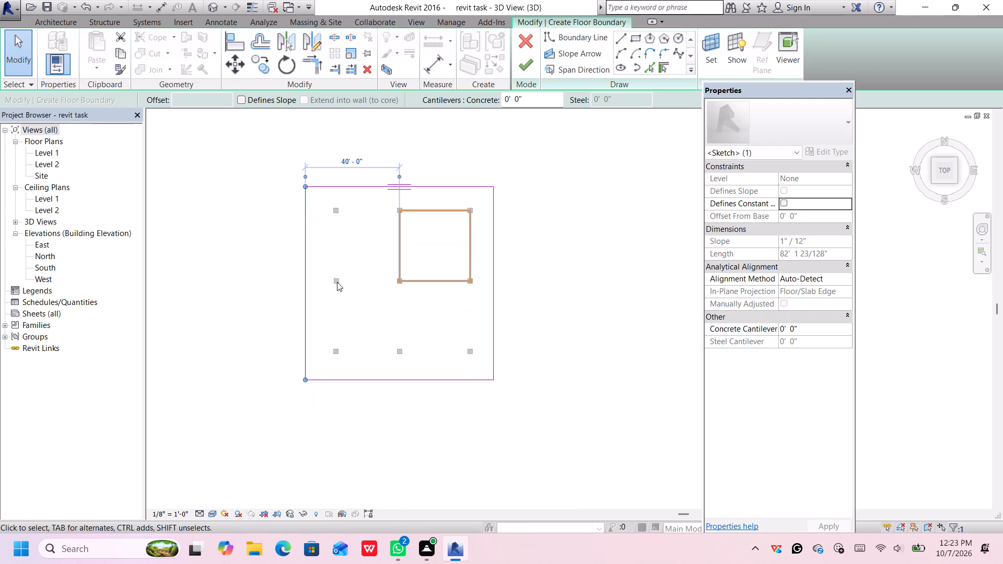
{"action": "left_click", "coordinate": [326, 381]}
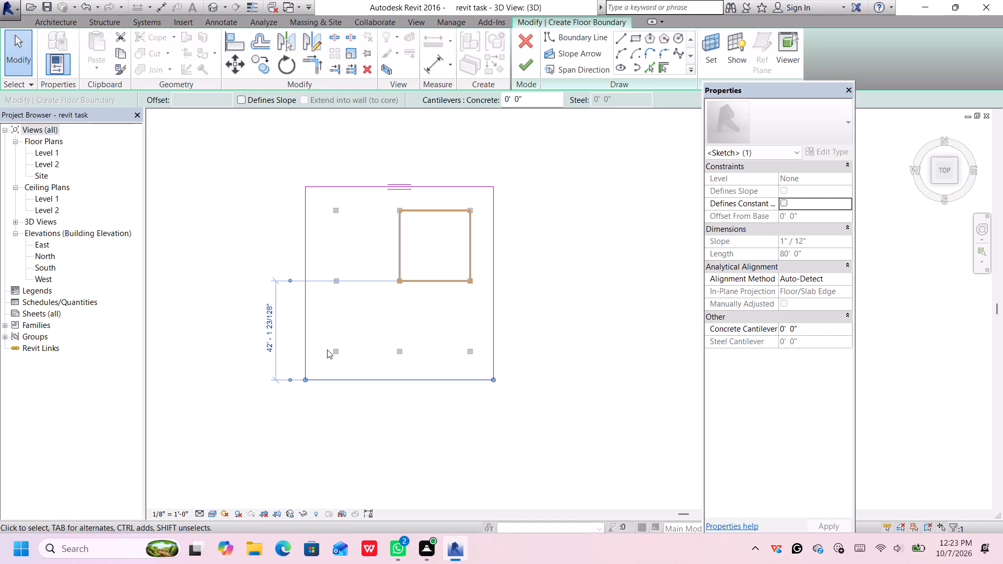
{"action": "left_click", "coordinate": [272, 325]}
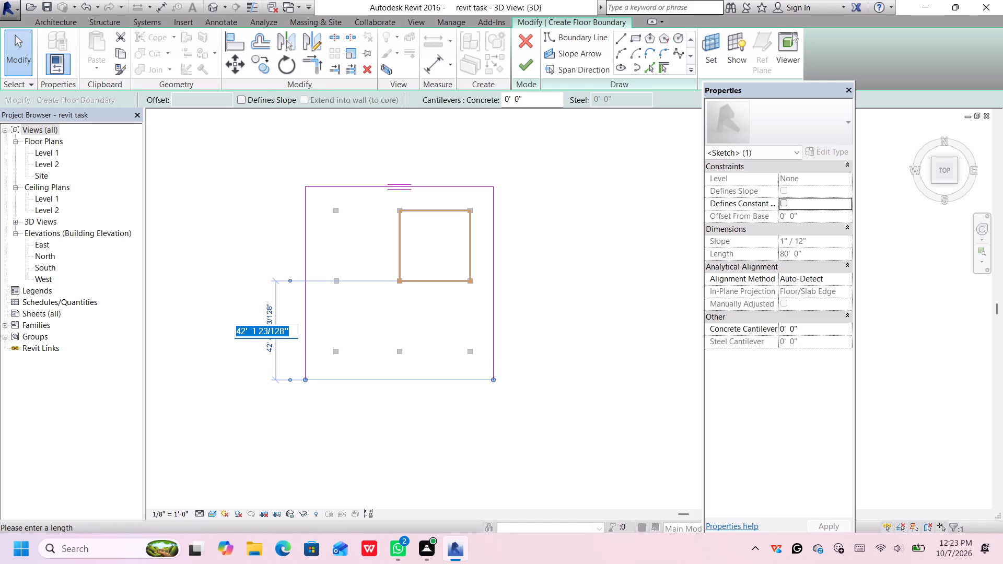
{"action": "type", "text": "40'"}
{"action": "key", "text": "Return"}
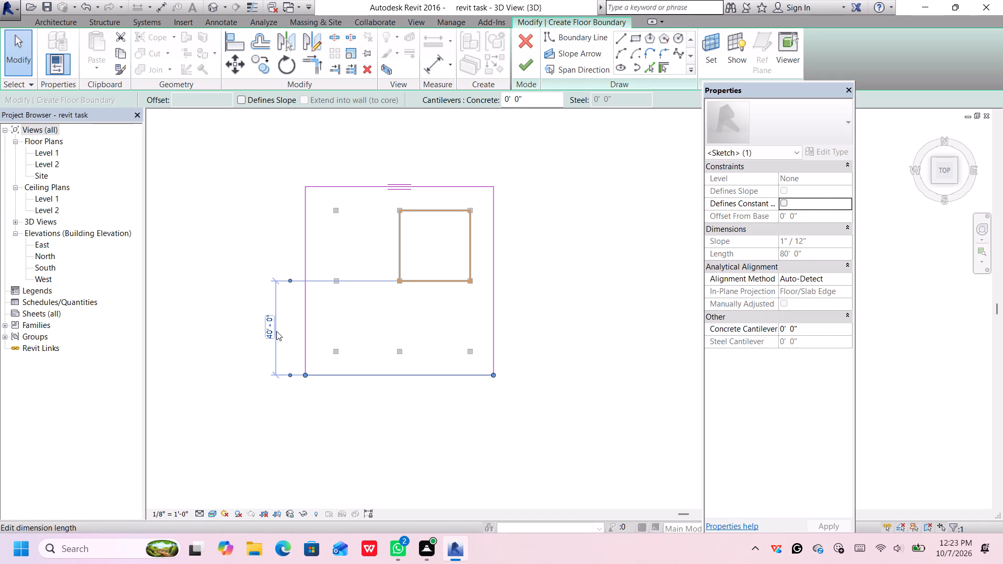
Check the offsets of the north and east boundary edges and finish the floor sketch.
{"action": "left_click", "coordinate": [382, 391]}
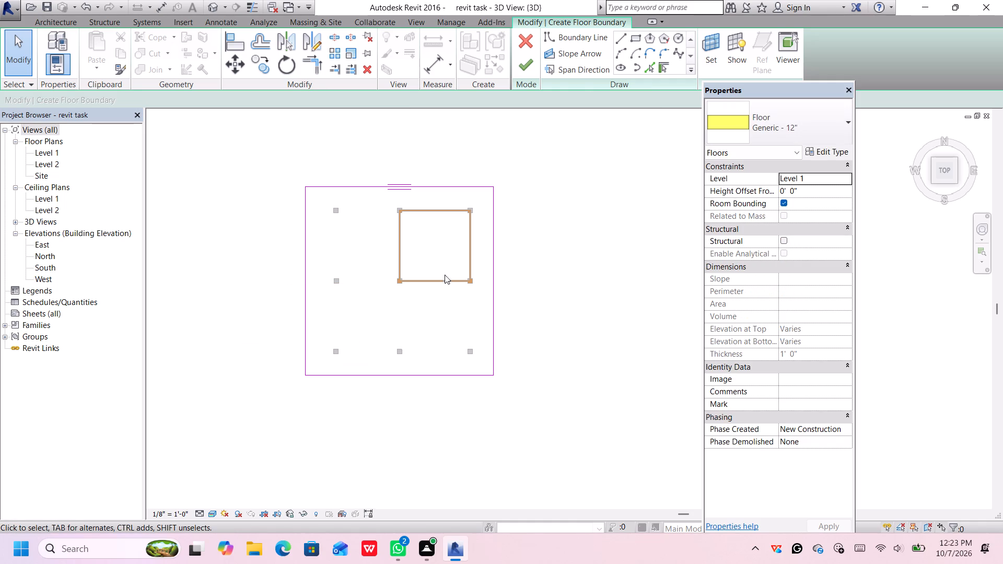
{"action": "left_click", "coordinate": [460, 186]}
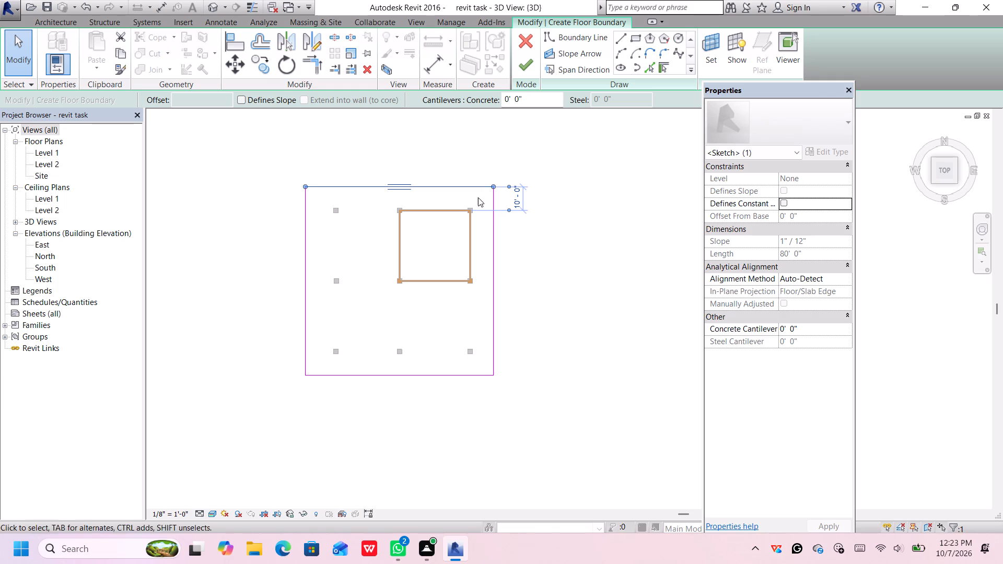
{"action": "left_click", "coordinate": [494, 260]}
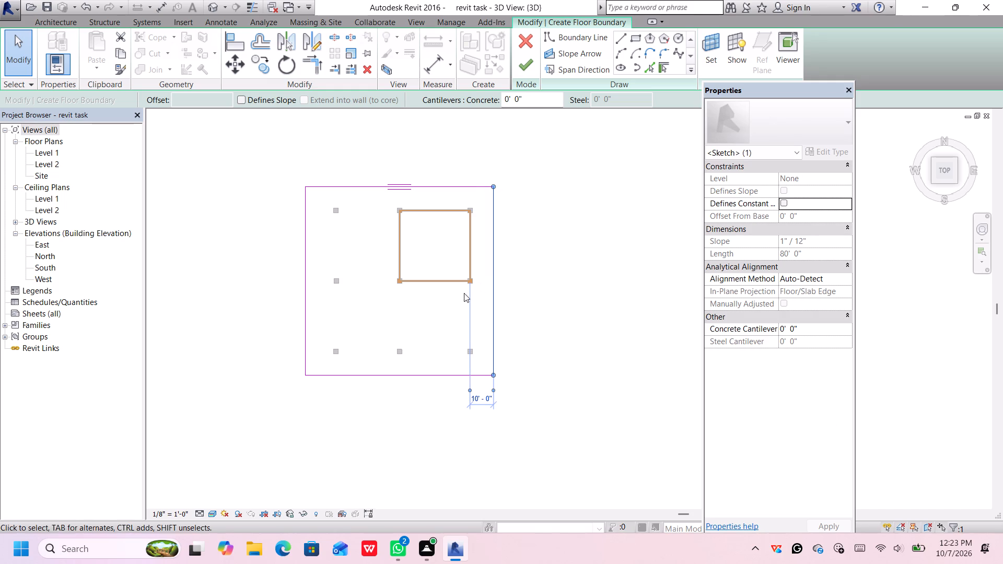
{"action": "left_click", "coordinate": [444, 417]}
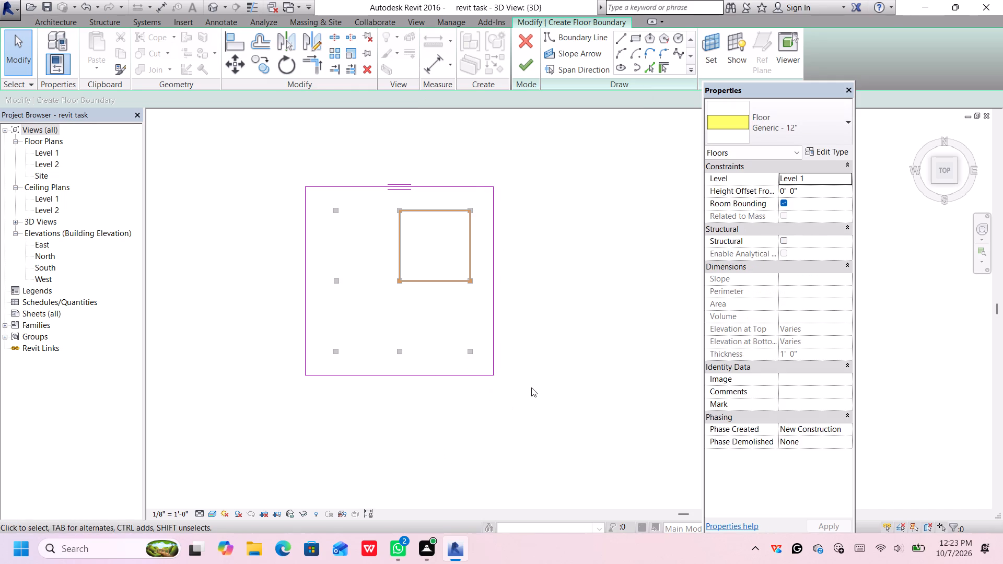
{"action": "left_click", "coordinate": [527, 64]}
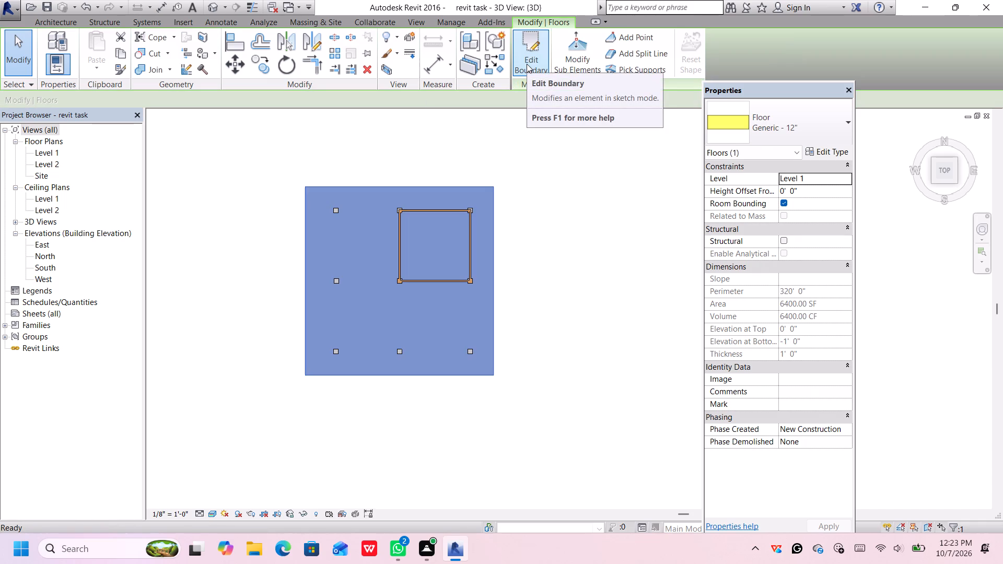
Examine the new floor beneath the columns and enclosure from an isometric viewpoint.
{"action": "left_click", "coordinate": [933, 182]}
{"action": "scroll", "coordinate": [541, 236], "scroll_direction": "down", "scroll_amount": 1}
{"action": "middle_click_drag", "start_coordinate": [547, 230], "coordinate": [420, 239]}
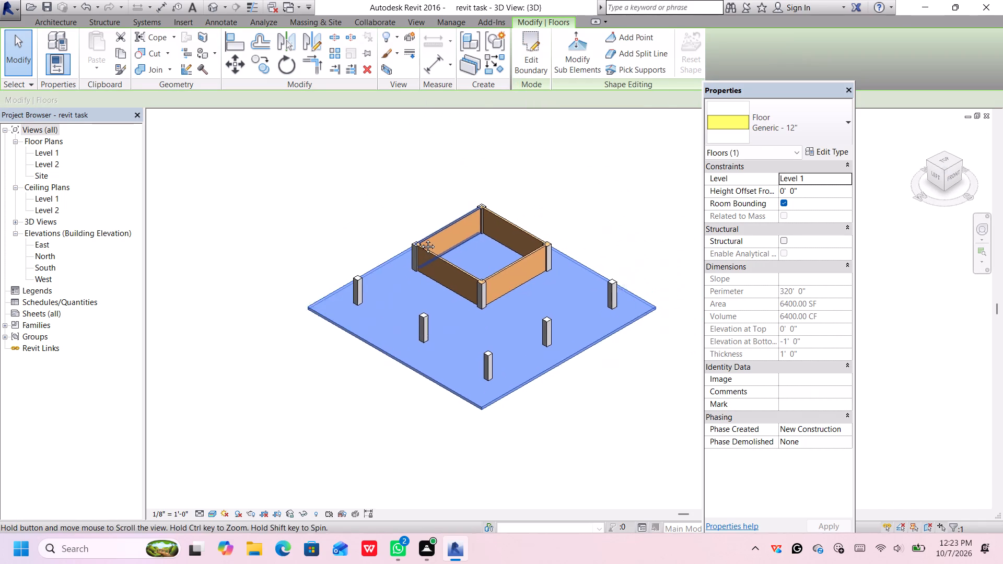
{"action": "middle_click_drag", "start_coordinate": [420, 239], "coordinate": [332, 243]}
{"action": "middle_click_drag", "start_coordinate": [472, 233], "coordinate": [501, 273]}
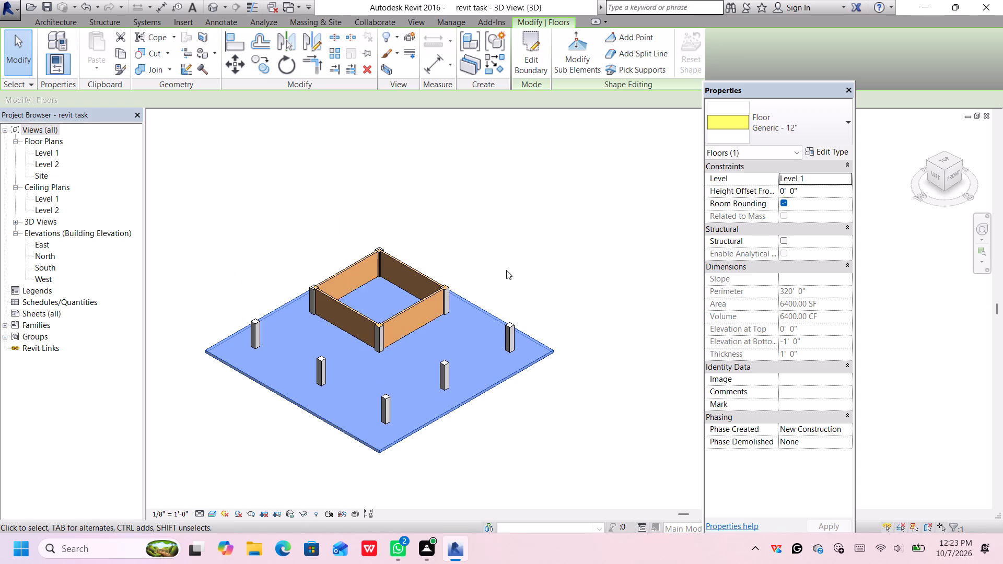
{"action": "scroll", "coordinate": [506, 270], "scroll_direction": "down", "scroll_amount": 1}
{"action": "middle_click_drag", "start_coordinate": [520, 283], "coordinate": [420, 330]}
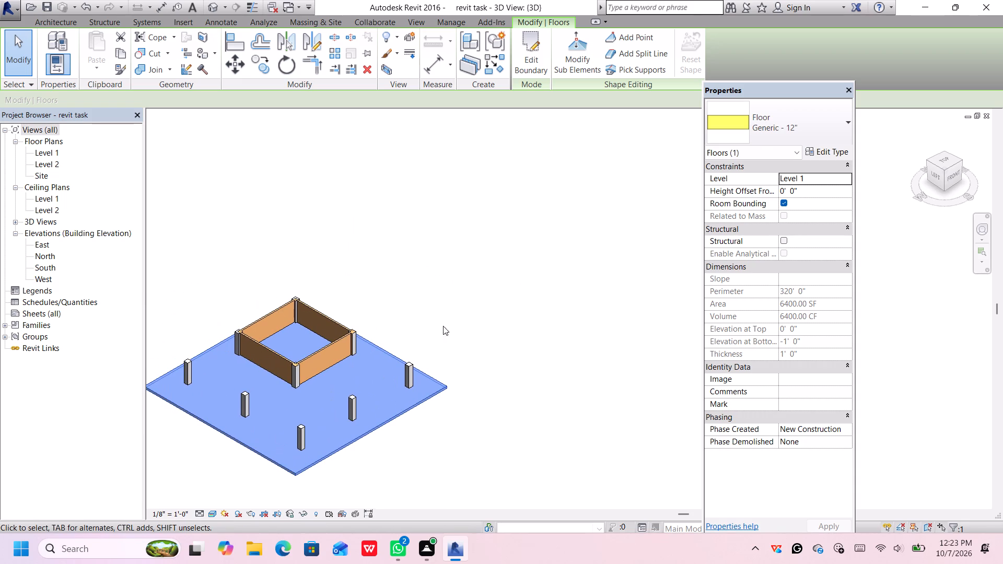
{"action": "left_click", "coordinate": [475, 318]}
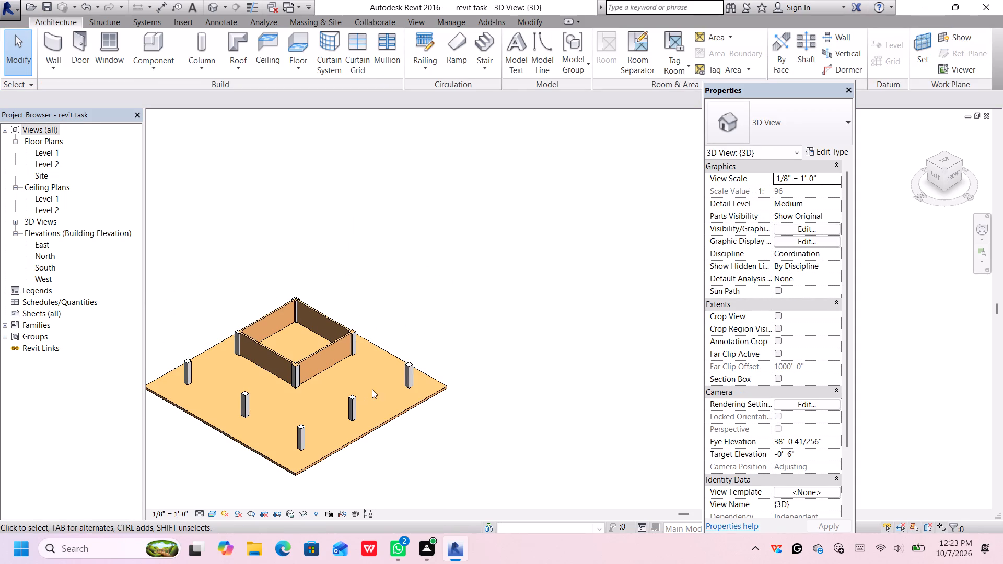
Change the floor's type to Generic - 12" - Filled.
{"action": "middle_click_drag", "start_coordinate": [397, 385], "coordinate": [482, 330]}
{"action": "left_click", "coordinate": [459, 345]}
{"action": "left_click", "coordinate": [479, 352]}
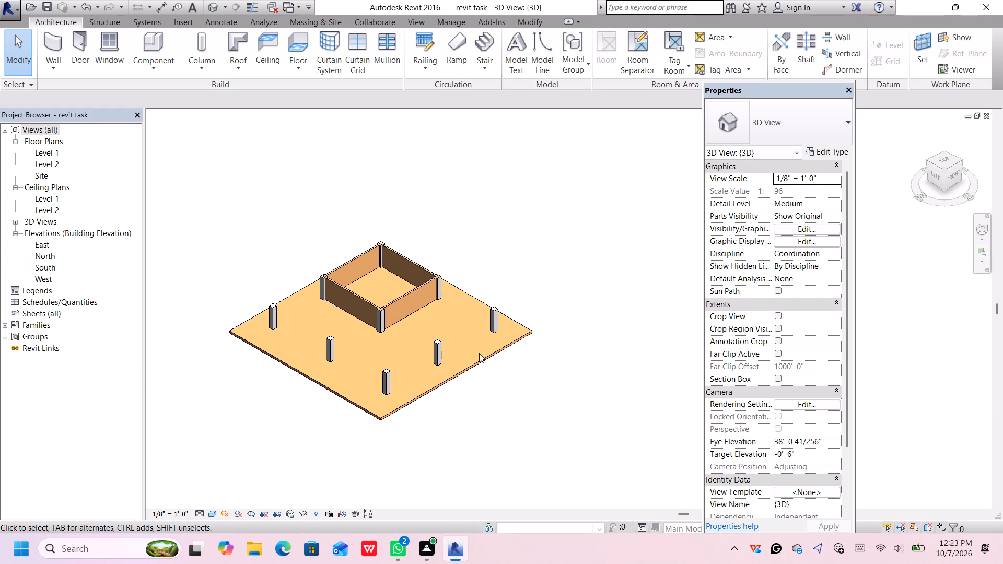
{"action": "left_click", "coordinate": [482, 358]}
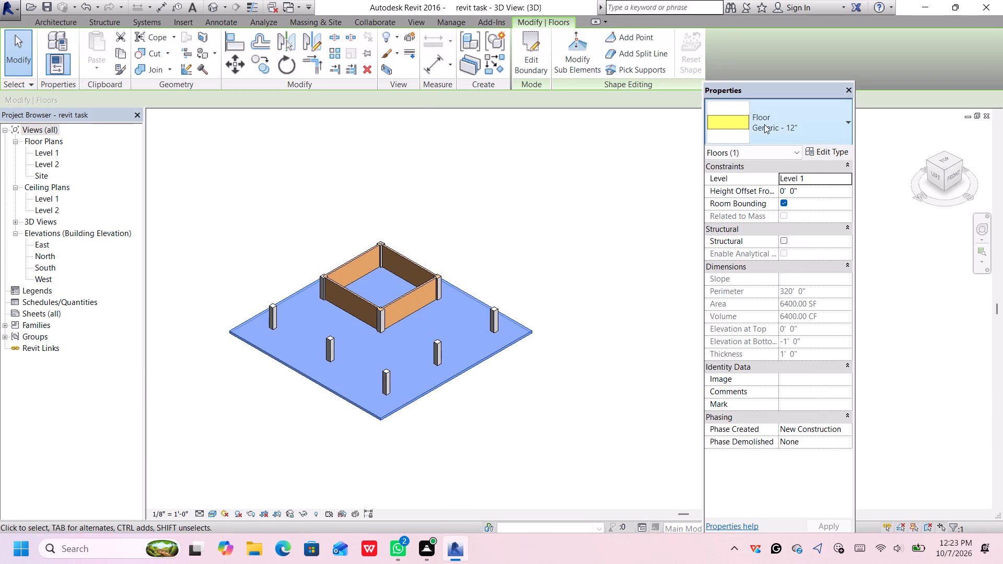
{"action": "left_click", "coordinate": [764, 124]}
{"action": "left_click", "coordinate": [739, 237]}
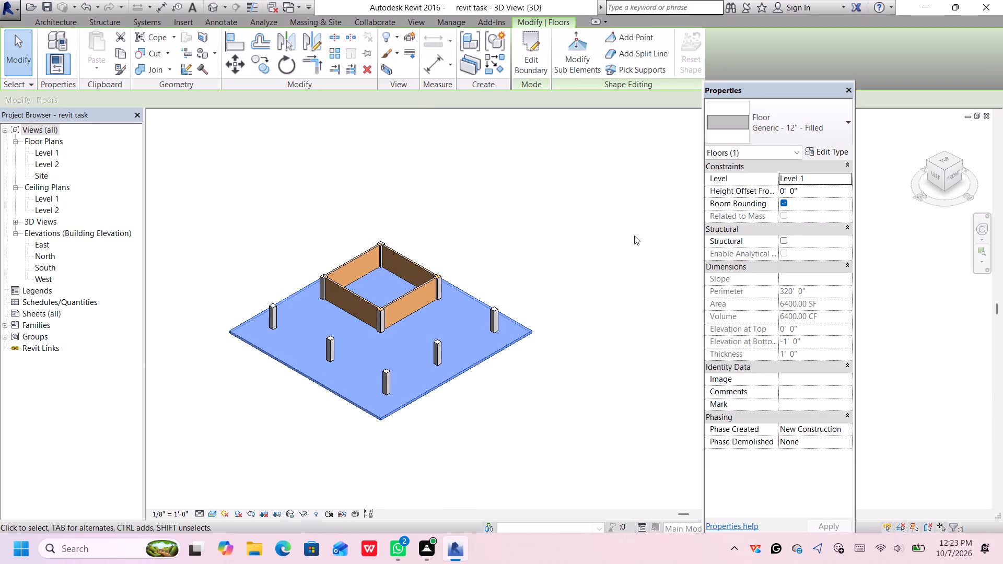
{"action": "left_click", "coordinate": [503, 357]}
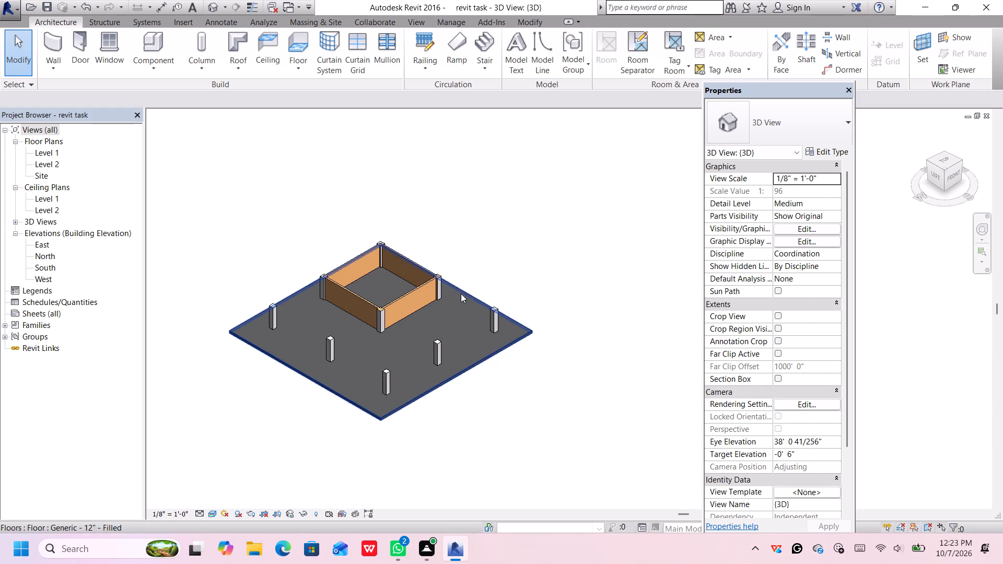
Start the Paint tool, save the project, and apply Gypsum Wall Board to the floor's top face.
{"action": "left_click", "coordinate": [414, 349]}
{"action": "left_click", "coordinate": [411, 398]}
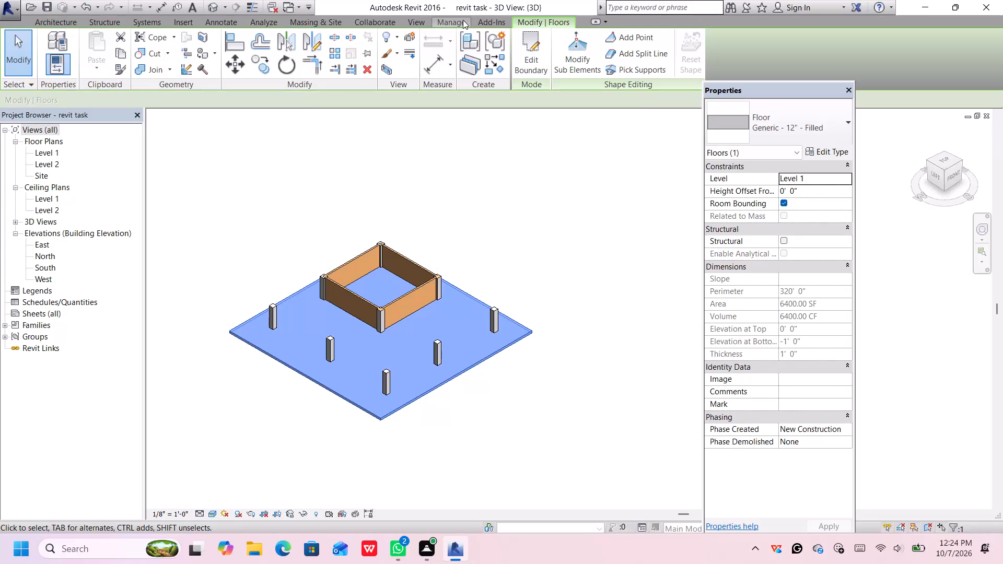
{"action": "left_click", "coordinate": [207, 54]}
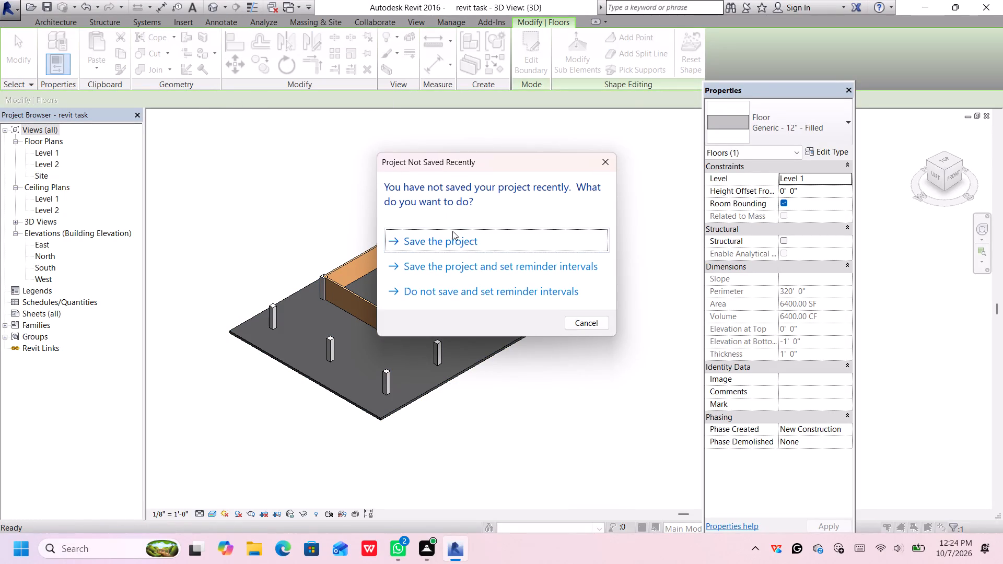
{"action": "left_click", "coordinate": [461, 245]}
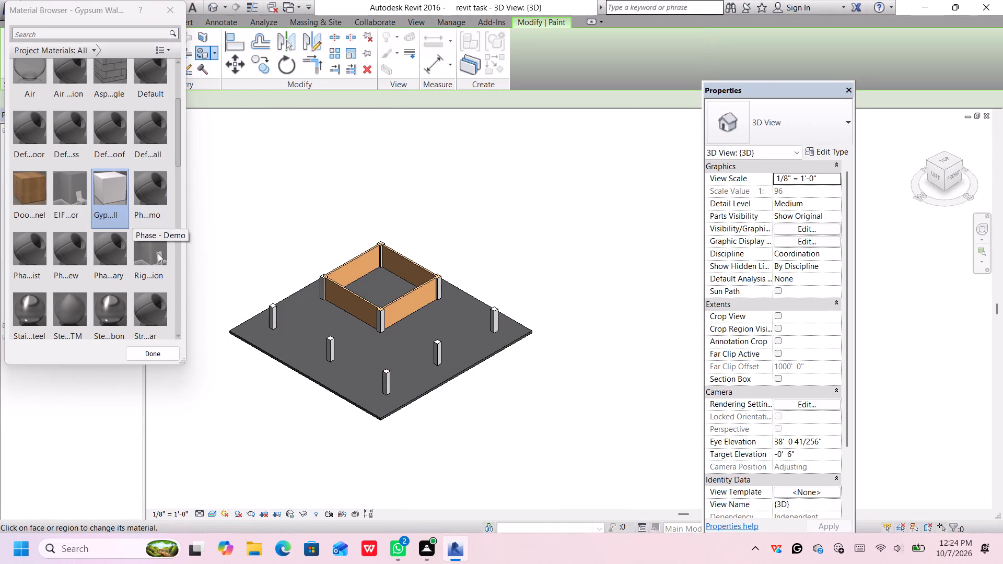
{"action": "left_click", "coordinate": [297, 340]}
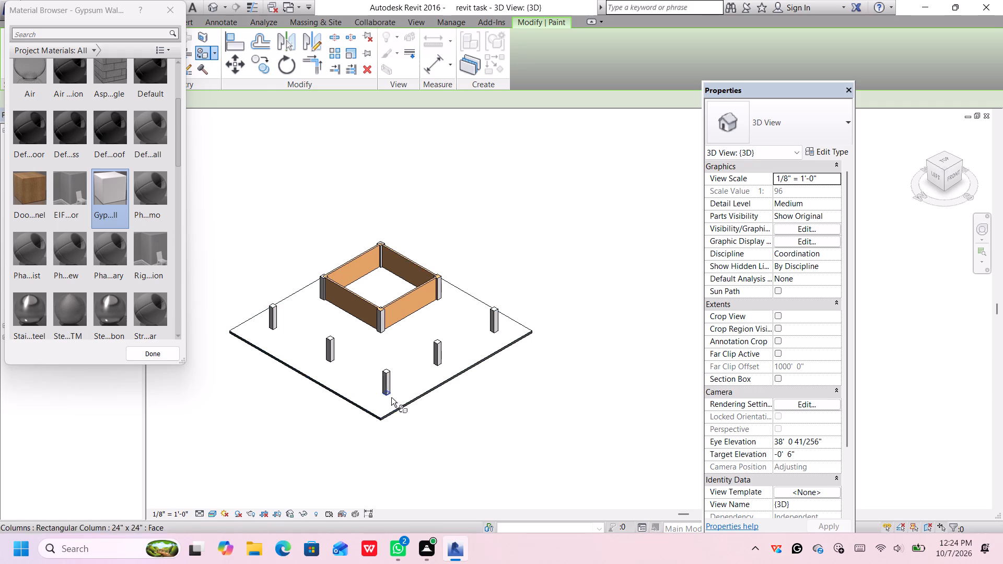
Paint the floor's west and south edge faces with Gypsum Wall Board.
{"action": "scroll", "coordinate": [399, 400], "scroll_direction": "up", "scroll_amount": 6}
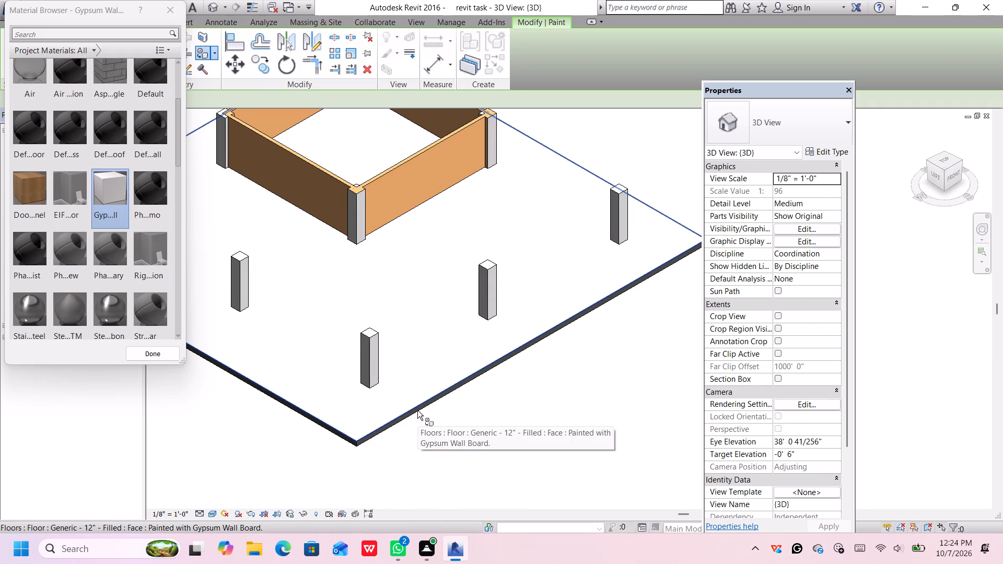
{"action": "left_click", "coordinate": [416, 409]}
{"action": "scroll", "coordinate": [418, 405], "scroll_direction": "down", "scroll_amount": 5}
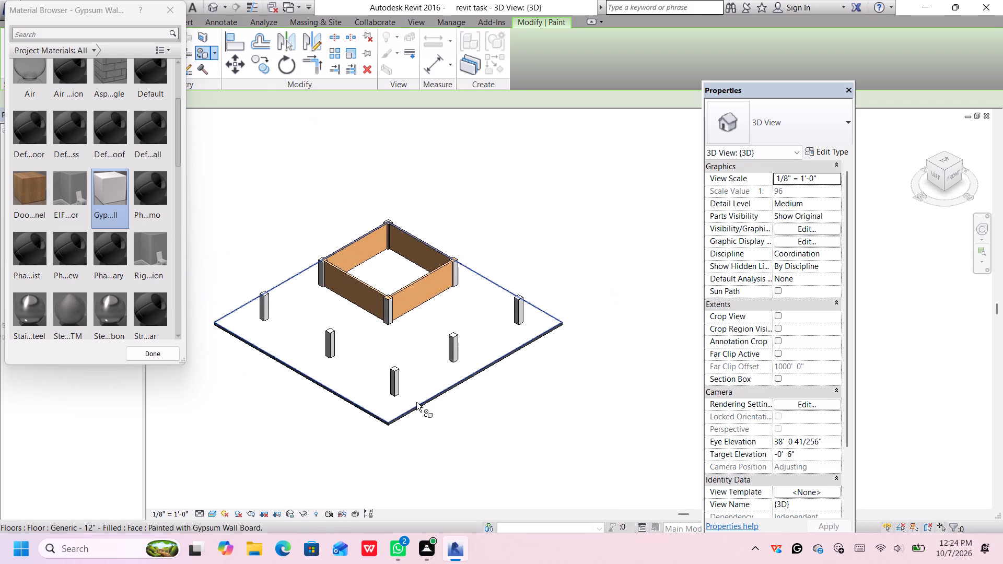
{"action": "middle_click_drag", "start_coordinate": [375, 416], "coordinate": [448, 355]}
{"action": "scroll", "coordinate": [439, 358], "scroll_direction": "up", "scroll_amount": 13}
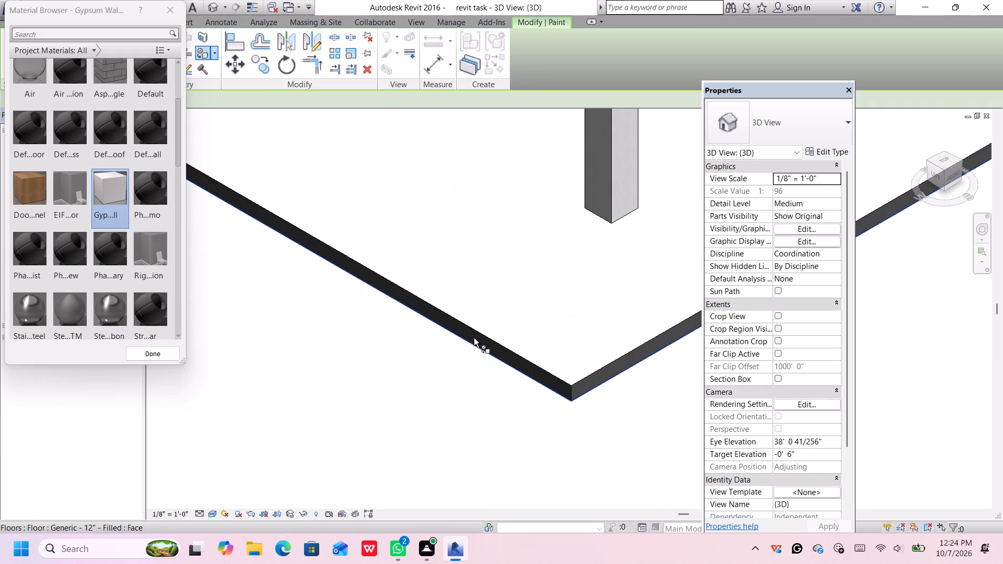
{"action": "left_click", "coordinate": [475, 335]}
{"action": "left_click", "coordinate": [477, 339]}
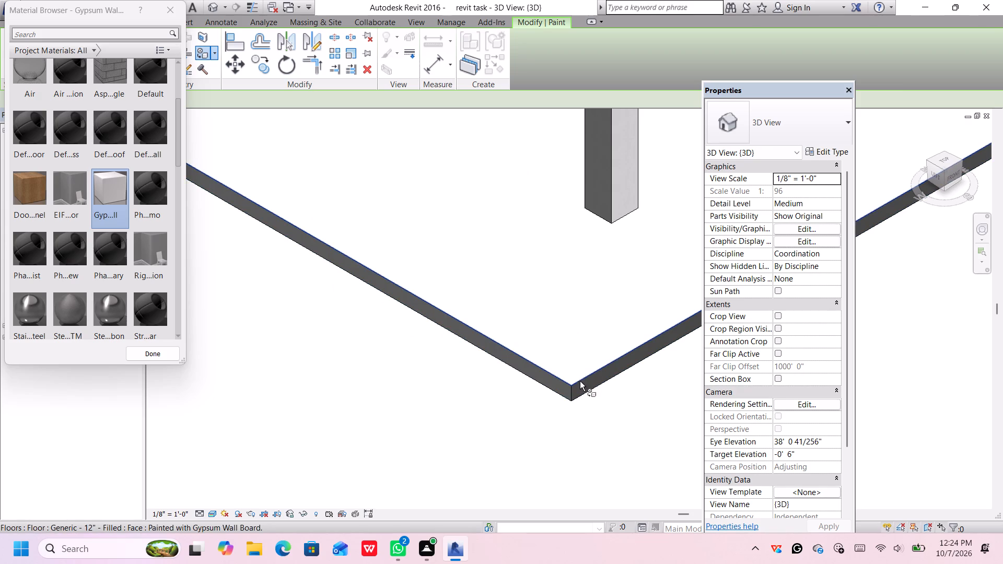
{"action": "left_click", "coordinate": [583, 386]}
{"action": "scroll", "coordinate": [582, 387], "scroll_direction": "down", "scroll_amount": 14}
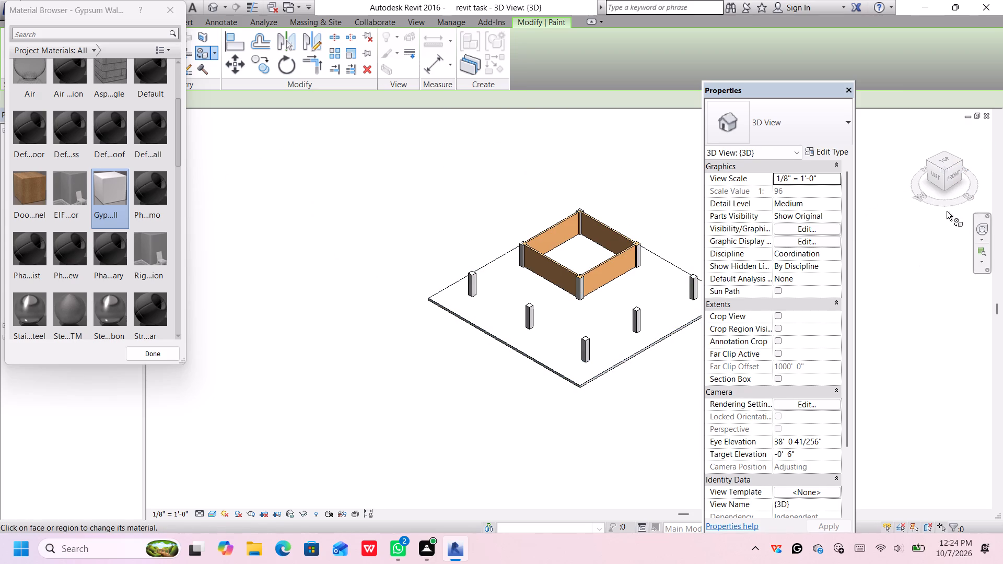
Paint the floor's east edge face with Gypsum Wall Board, viewing the slab from the southeast corner.
{"action": "left_click", "coordinate": [961, 161]}
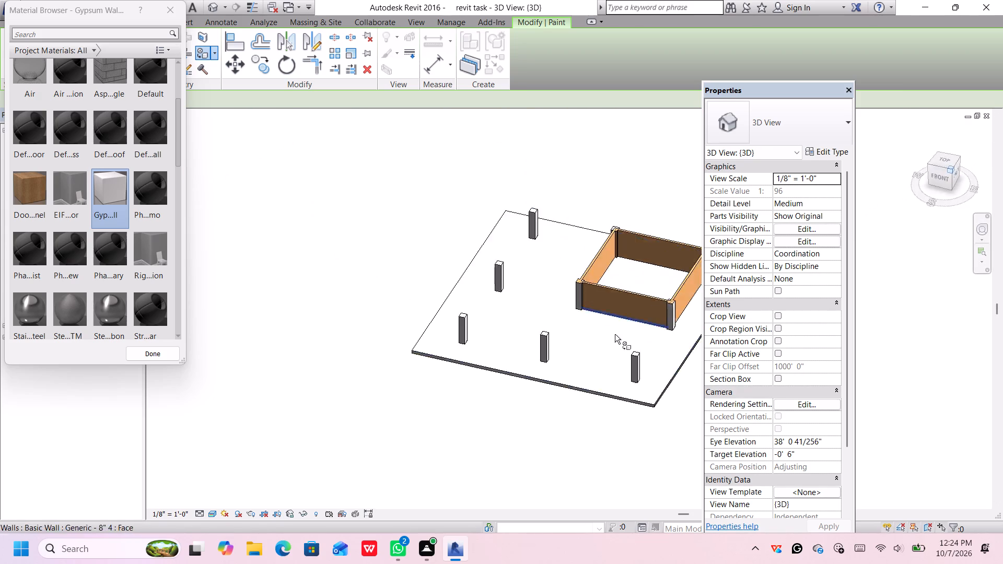
{"action": "middle_click_drag", "start_coordinate": [607, 380], "coordinate": [548, 275]}
{"action": "scroll", "coordinate": [553, 302], "scroll_direction": "up", "scroll_amount": 6}
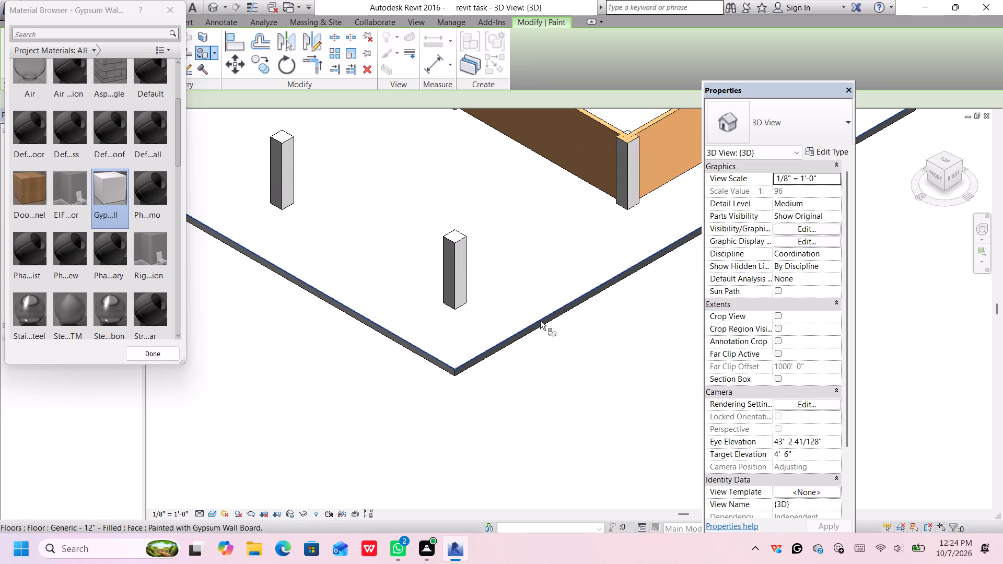
{"action": "left_click", "coordinate": [537, 325]}
{"action": "scroll", "coordinate": [536, 325], "scroll_direction": "up", "scroll_amount": 6}
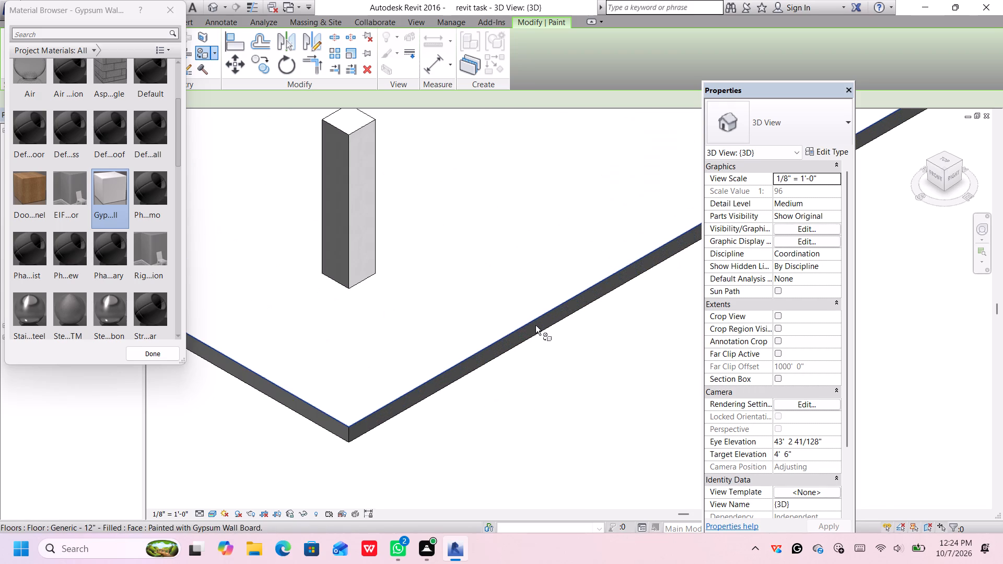
{"action": "left_click", "coordinate": [531, 328]}
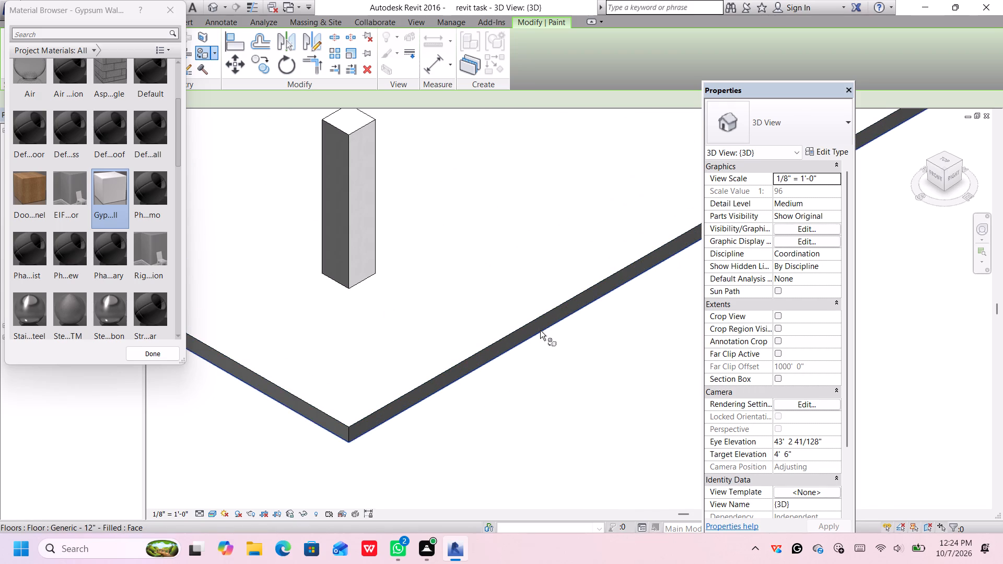
{"action": "scroll", "coordinate": [541, 331], "scroll_direction": "down", "scroll_amount": 1}
{"action": "scroll", "coordinate": [428, 390], "scroll_direction": "up", "scroll_amount": 4}
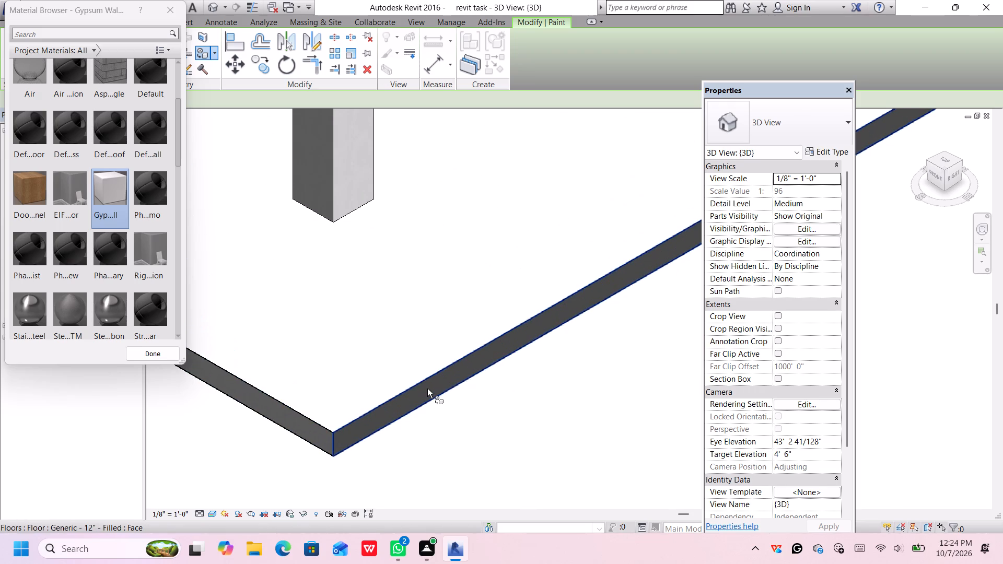
{"action": "left_click", "coordinate": [428, 389]}
{"action": "scroll", "coordinate": [428, 388], "scroll_direction": "down", "scroll_amount": 5}
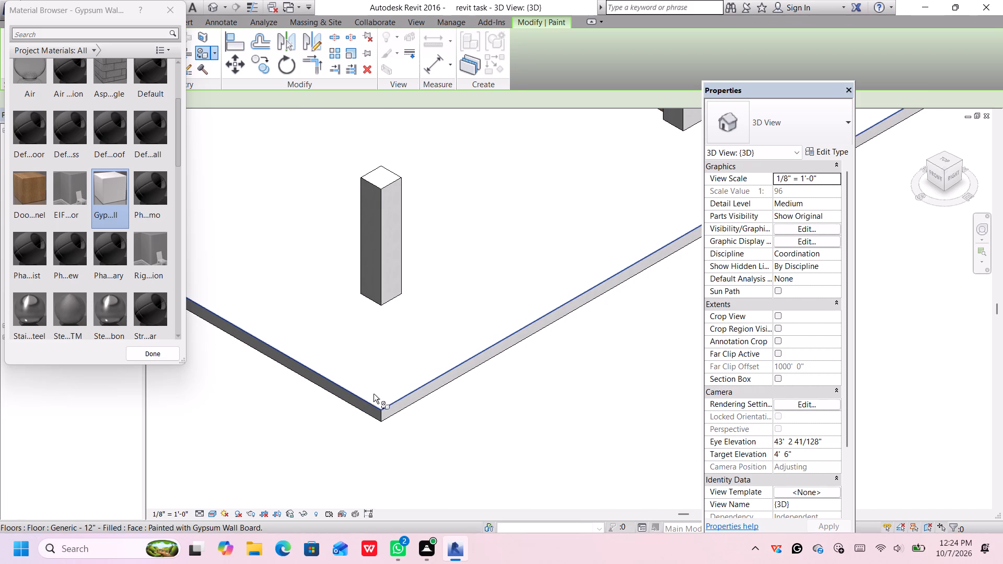
{"action": "scroll", "coordinate": [362, 404], "scroll_direction": "up", "scroll_amount": 7}
{"action": "left_click", "coordinate": [362, 404]}
{"action": "scroll", "coordinate": [389, 397], "scroll_direction": "down", "scroll_amount": 4}
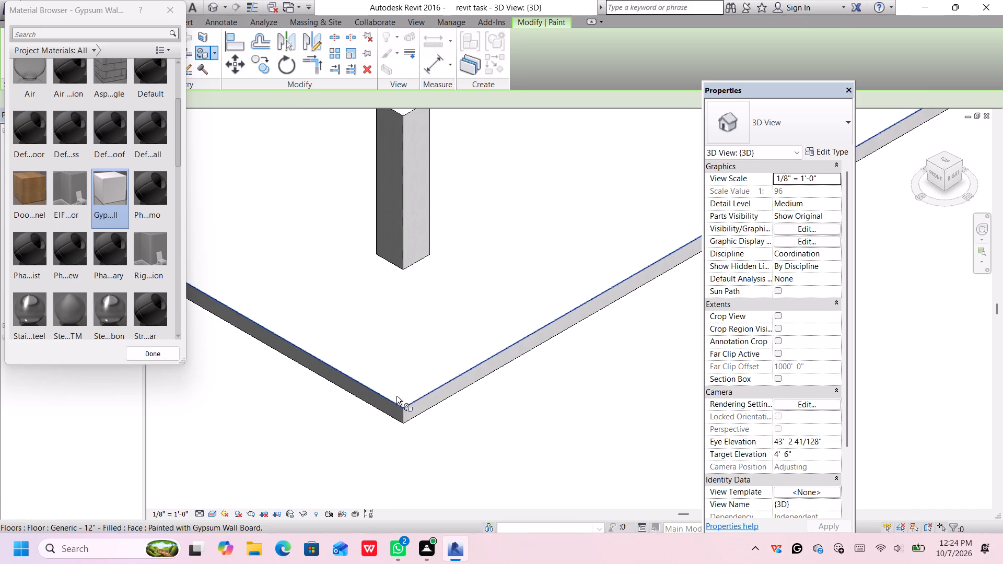
Paint the floor's north edge face with Gypsum Wall Board, viewing the slab from the northeast corner.
{"action": "scroll", "coordinate": [396, 396], "scroll_direction": "down", "scroll_amount": 7}
{"action": "scroll", "coordinate": [510, 372], "scroll_direction": "down", "scroll_amount": 4}
{"action": "middle_click_drag", "start_coordinate": [545, 360], "coordinate": [472, 389]}
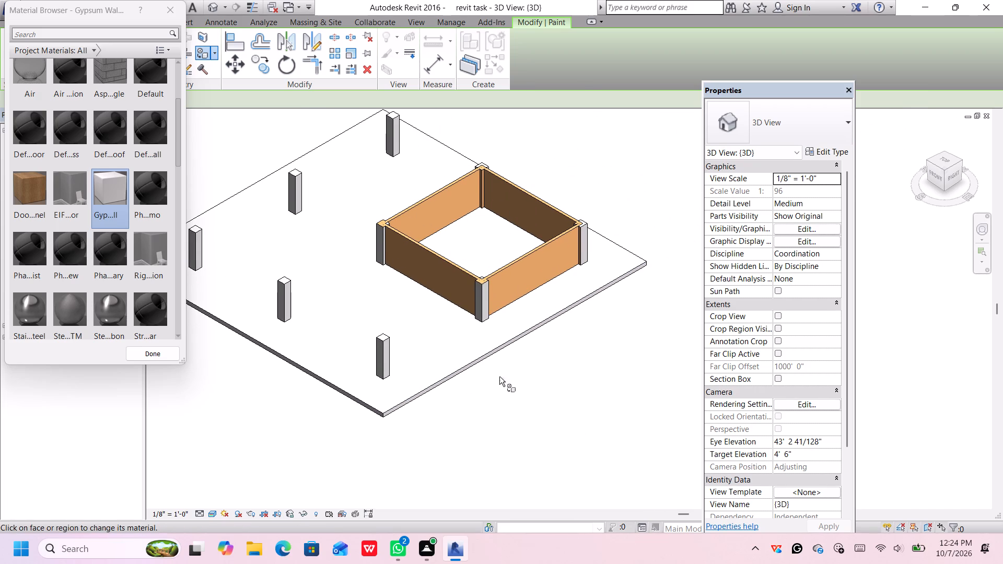
{"action": "left_click", "coordinate": [962, 161]}
{"action": "middle_click_drag", "start_coordinate": [512, 390], "coordinate": [440, 282]}
{"action": "middle_click_drag", "start_coordinate": [436, 276], "coordinate": [431, 269]}
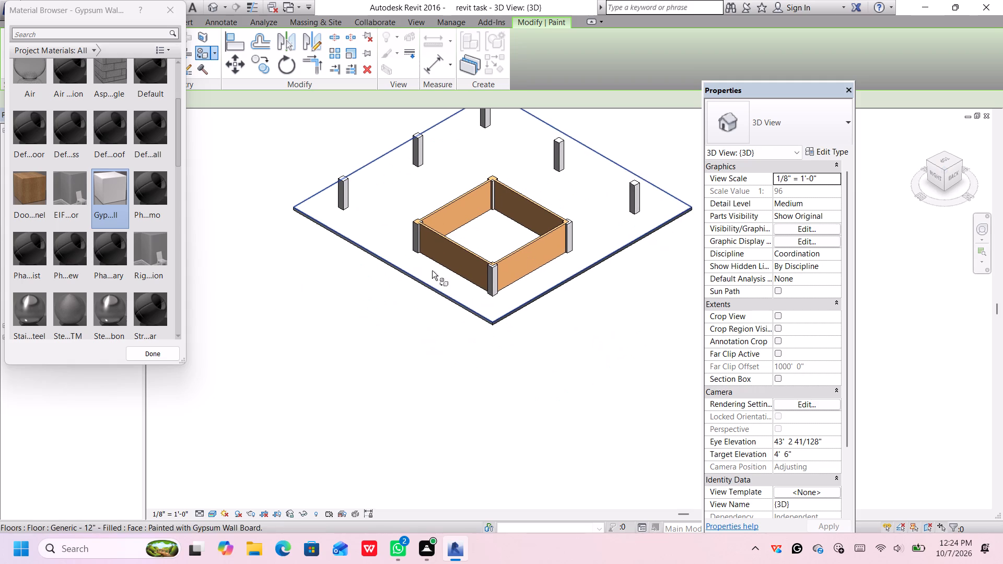
{"action": "scroll", "coordinate": [499, 315], "scroll_direction": "up", "scroll_amount": 14}
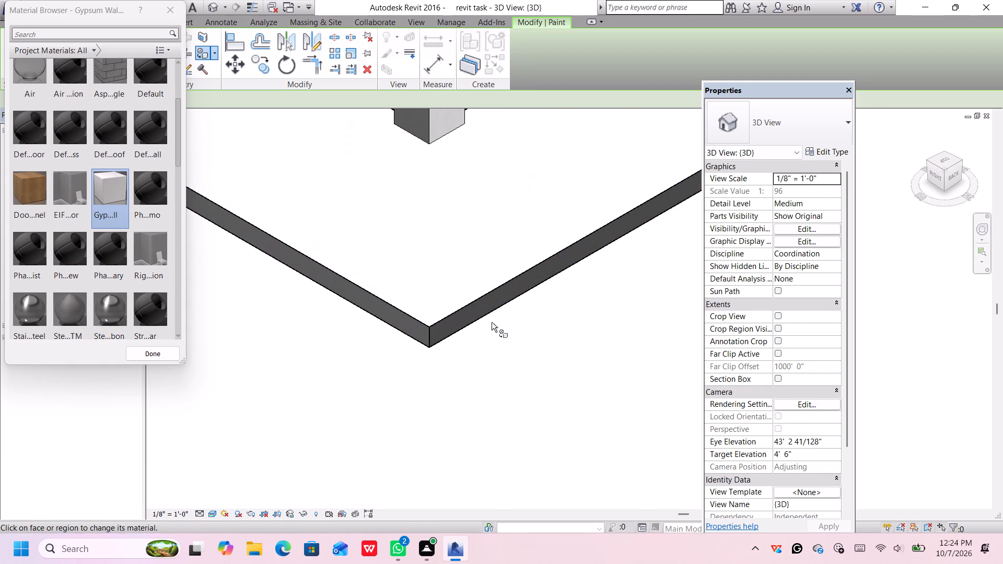
{"action": "scroll", "coordinate": [484, 315], "scroll_direction": "up", "scroll_amount": 3}
{"action": "left_click", "coordinate": [466, 312]}
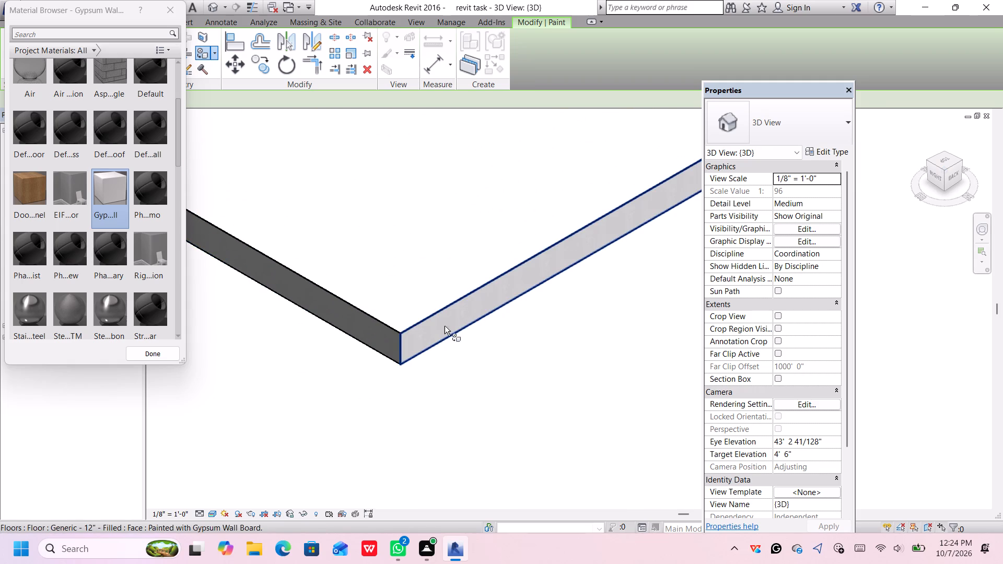
{"action": "scroll", "coordinate": [389, 346], "scroll_direction": "down", "scroll_amount": 3}
{"action": "left_click", "coordinate": [387, 344]}
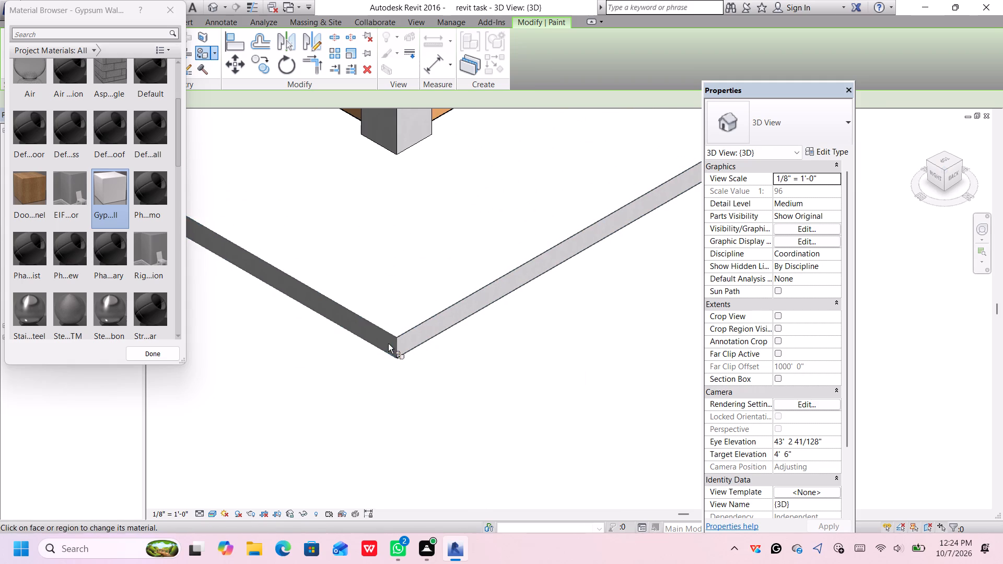
Paint the top face of the column at the enclosure's southwest corner with Gypsum Wall Board.
{"action": "scroll", "coordinate": [509, 357], "scroll_direction": "down", "scroll_amount": 12}
{"action": "middle_click_drag", "start_coordinate": [569, 342], "coordinate": [568, 342]}
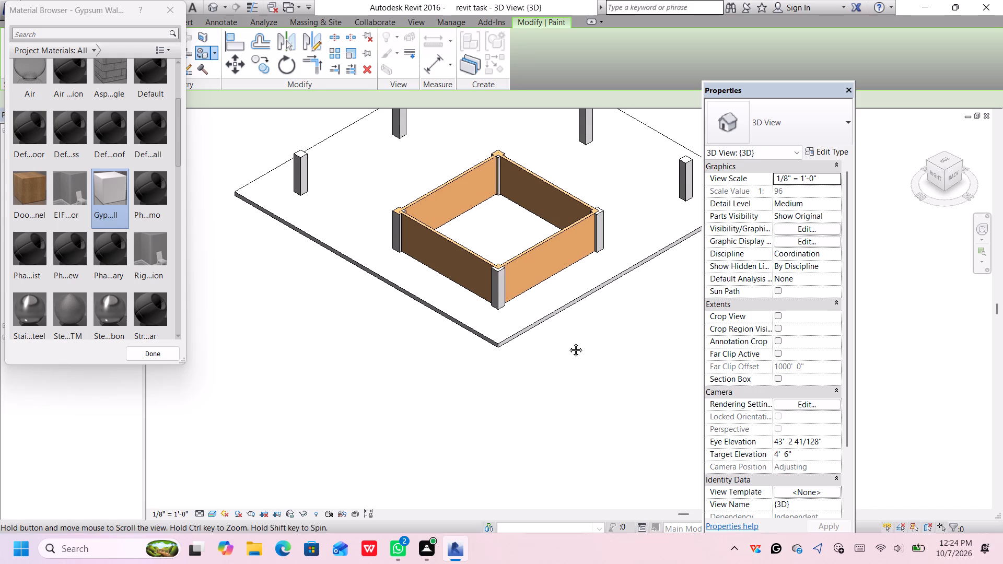
{"action": "middle_click_drag", "start_coordinate": [568, 342], "coordinate": [554, 350]}
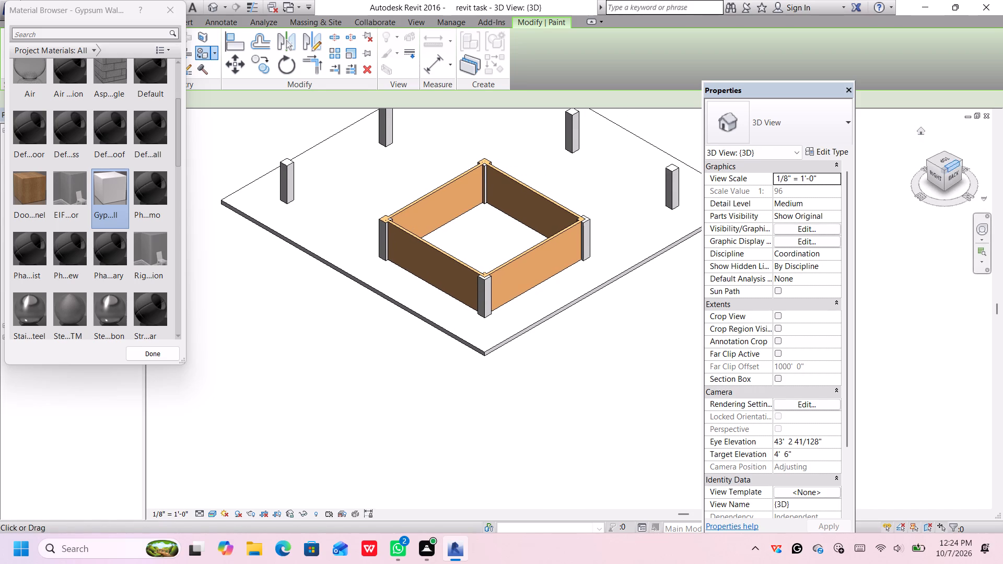
{"action": "left_click", "coordinate": [962, 161]}
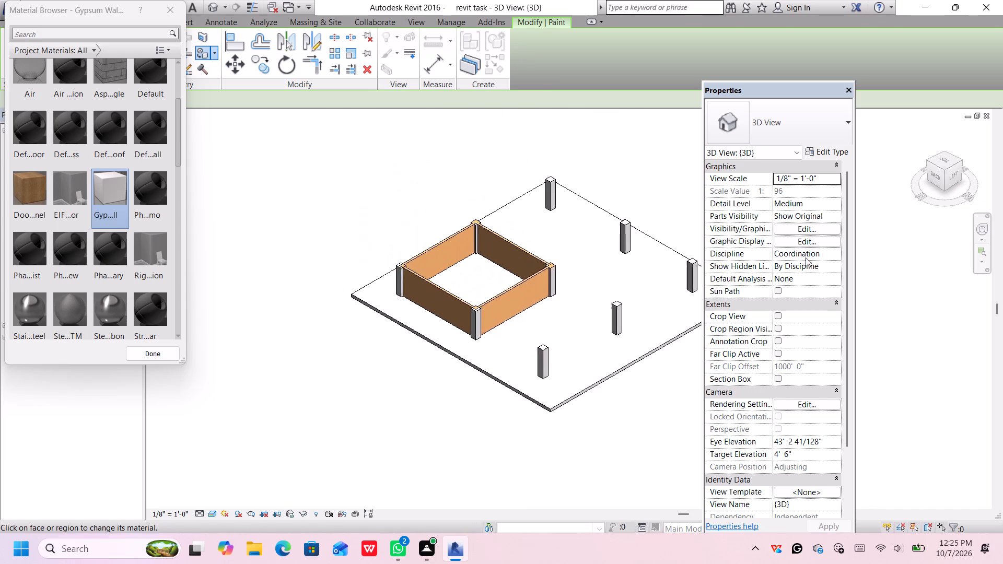
{"action": "left_click", "coordinate": [962, 160]}
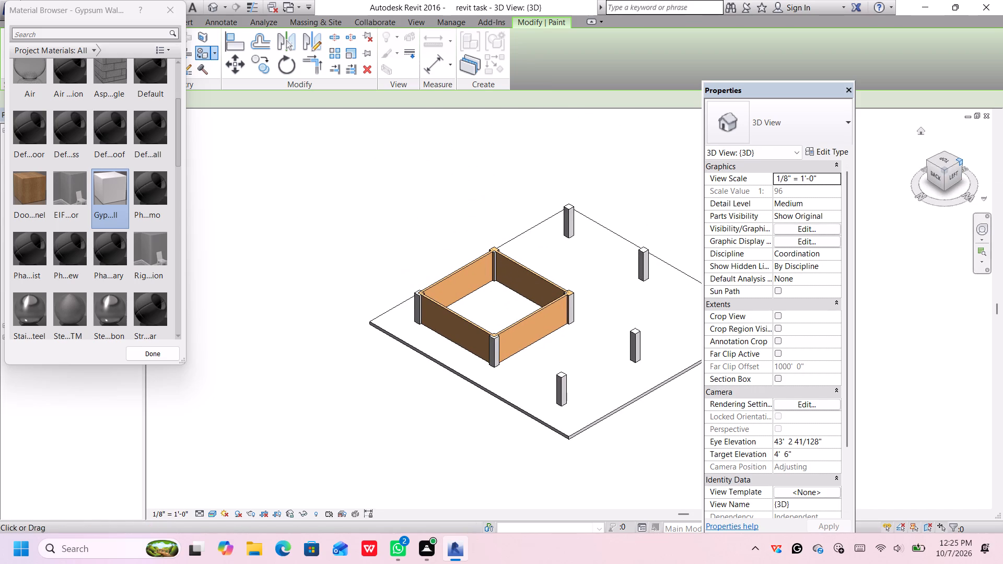
{"action": "scroll", "coordinate": [697, 308], "scroll_direction": "down", "scroll_amount": 2}
{"action": "scroll", "coordinate": [576, 287], "scroll_direction": "up", "scroll_amount": 4}
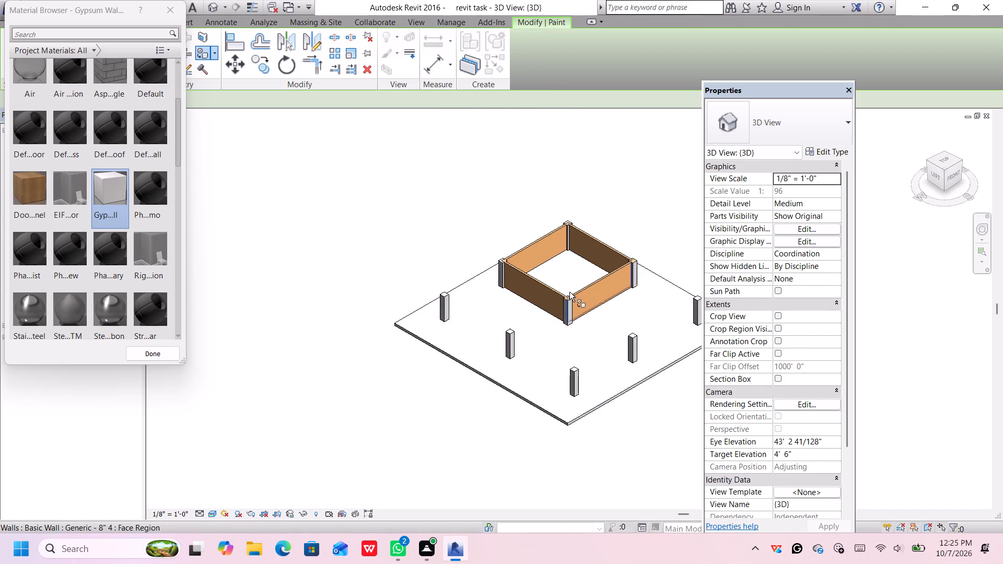
{"action": "scroll", "coordinate": [569, 292], "scroll_direction": "up", "scroll_amount": 9}
{"action": "left_click", "coordinate": [564, 313]}
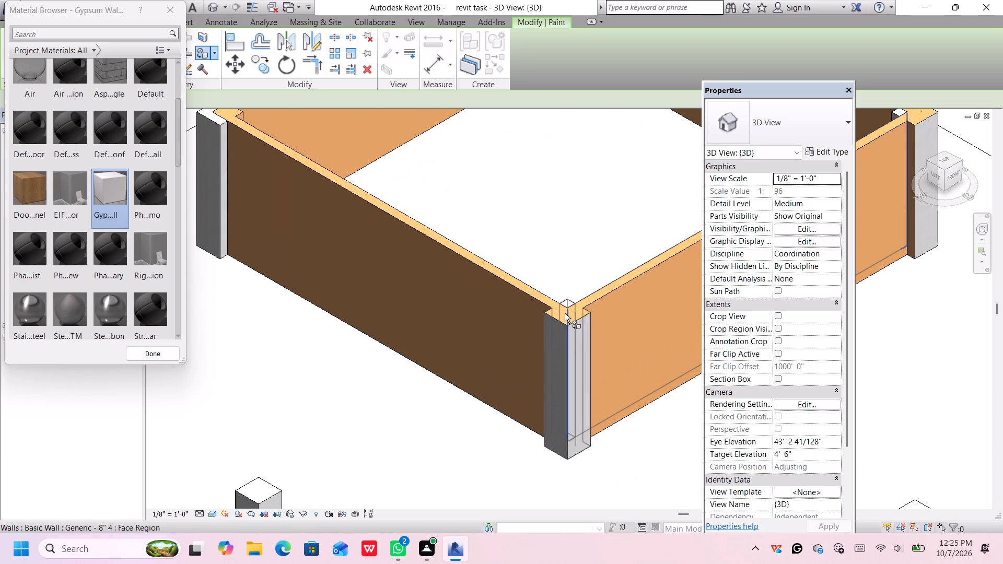
{"action": "scroll", "coordinate": [565, 319], "scroll_direction": "up", "scroll_amount": 6}
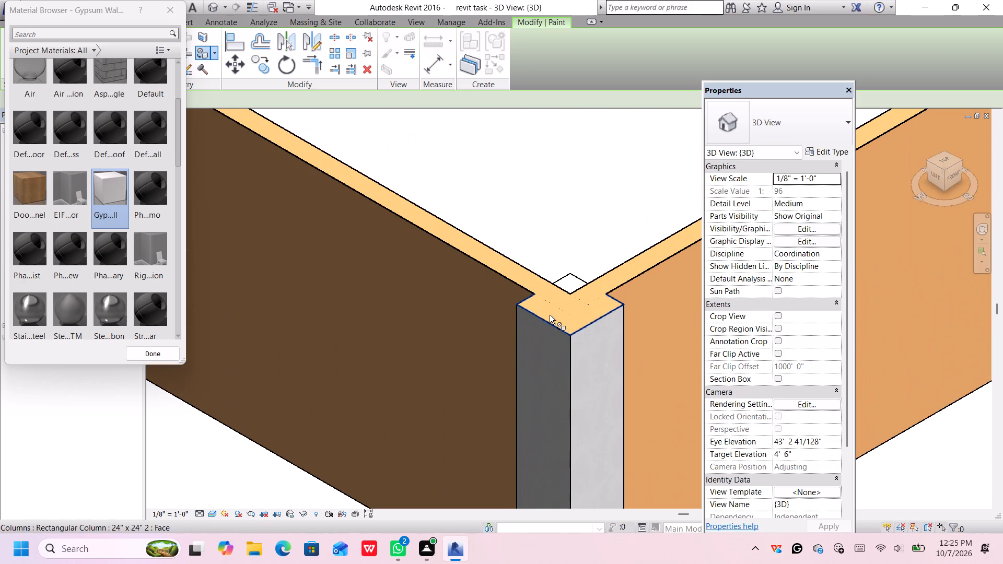
{"action": "left_click", "coordinate": [549, 315]}
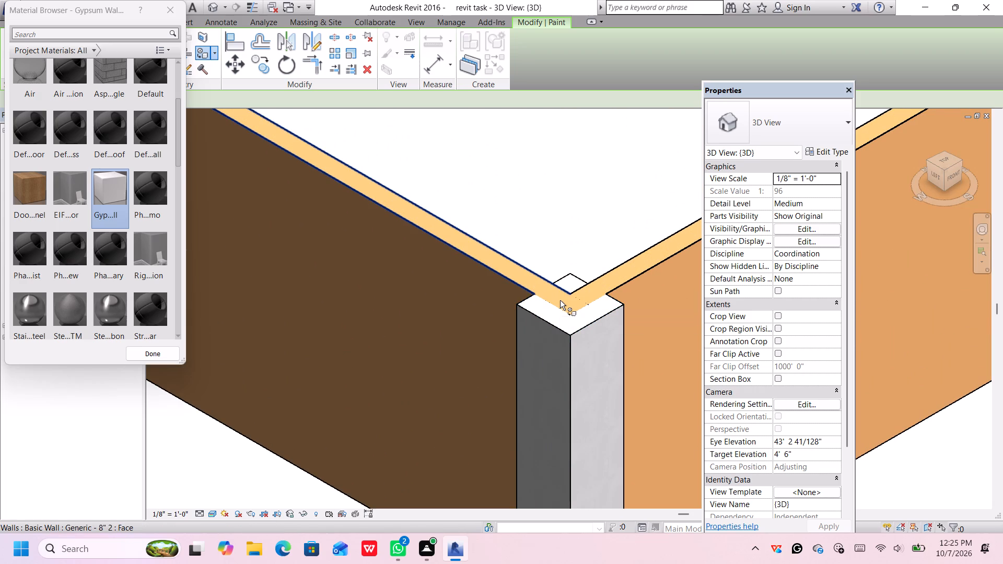
Paint the top face of the column at the enclosure's southeast corner with Gypsum Wall Board.
{"action": "scroll", "coordinate": [562, 297], "scroll_direction": "down", "scroll_amount": 12}
{"action": "middle_click_drag", "start_coordinate": [596, 275], "coordinate": [559, 292]}
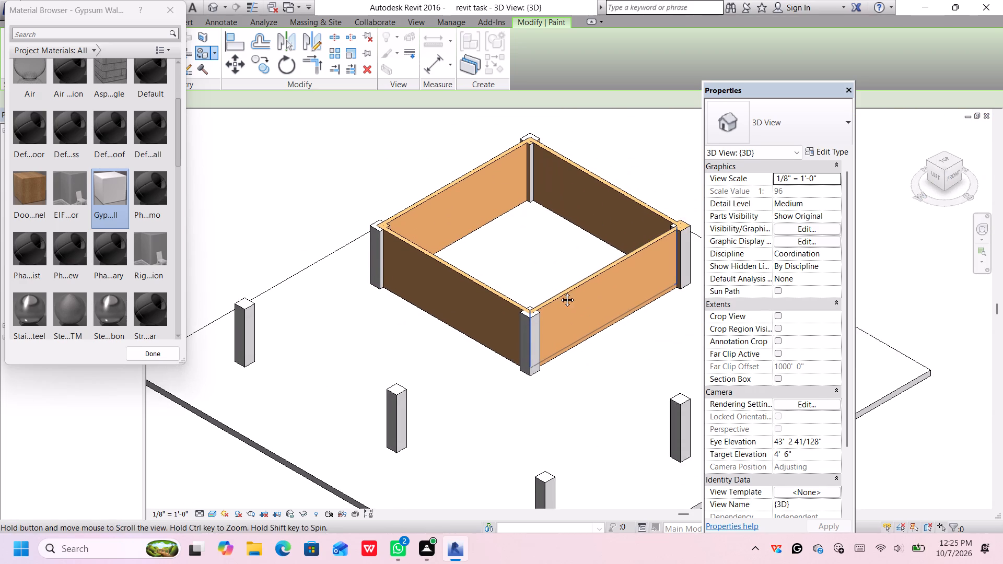
{"action": "middle_click_drag", "start_coordinate": [559, 292], "coordinate": [553, 295]}
{"action": "scroll", "coordinate": [658, 227], "scroll_direction": "up", "scroll_amount": 4}
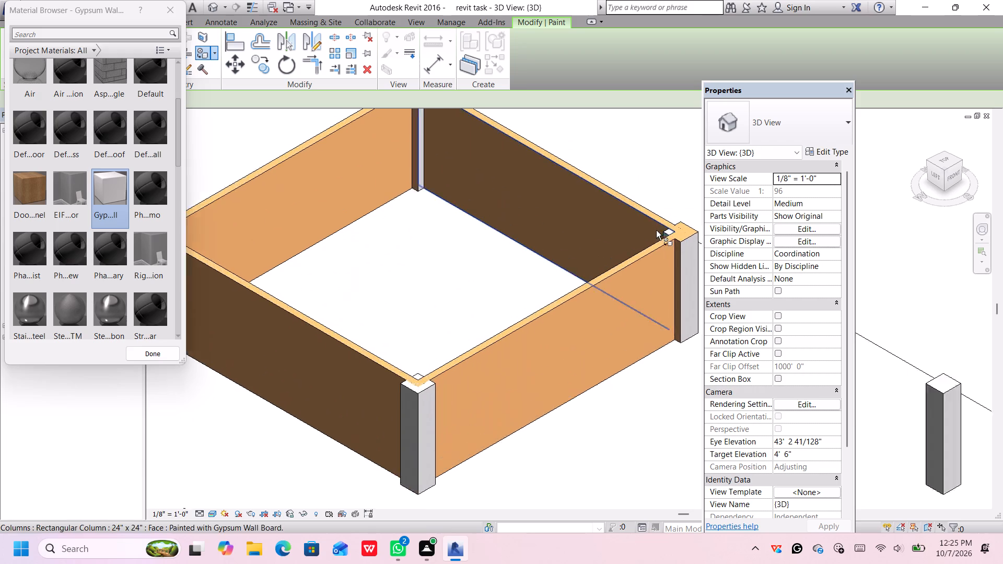
{"action": "scroll", "coordinate": [656, 230], "scroll_direction": "up", "scroll_amount": 2}
{"action": "middle_click_drag", "start_coordinate": [673, 231], "coordinate": [561, 238]}
{"action": "scroll", "coordinate": [565, 240], "scroll_direction": "down", "scroll_amount": 1}
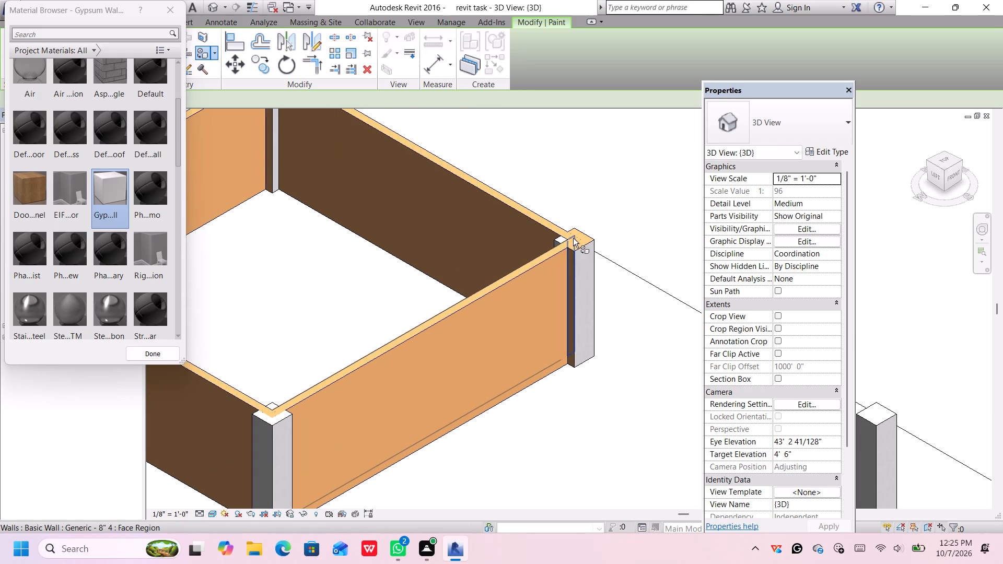
{"action": "scroll", "coordinate": [582, 241], "scroll_direction": "up", "scroll_amount": 5}
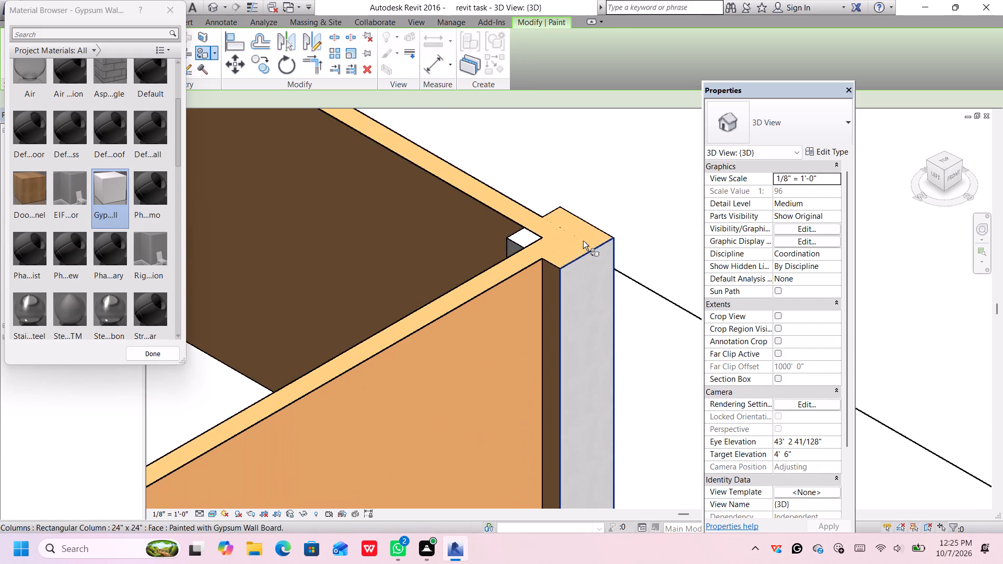
{"action": "scroll", "coordinate": [583, 241], "scroll_direction": "up", "scroll_amount": 8}
{"action": "left_click", "coordinate": [588, 237]}
{"action": "scroll", "coordinate": [584, 242], "scroll_direction": "down", "scroll_amount": 3}
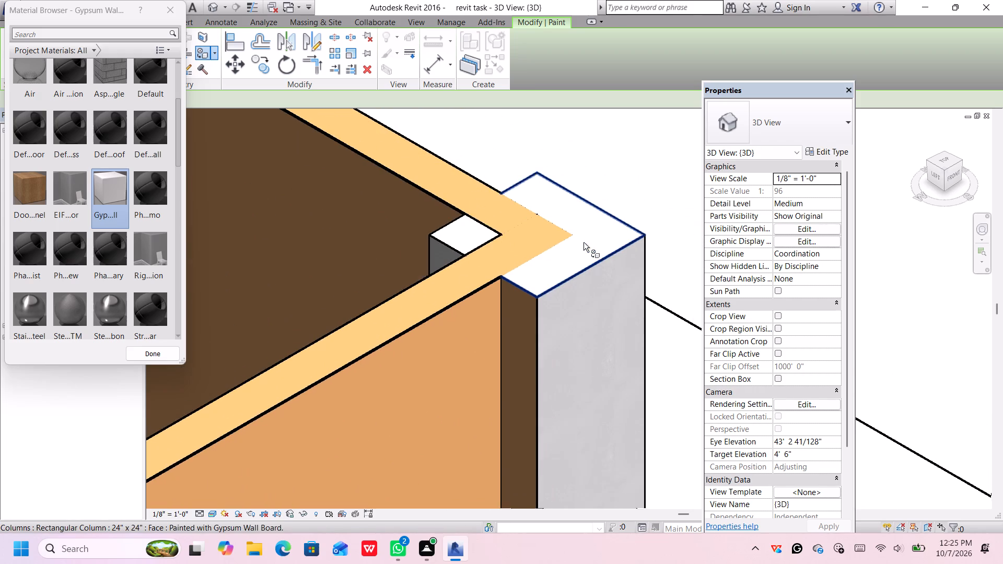
{"action": "scroll", "coordinate": [584, 242], "scroll_direction": "down", "scroll_amount": 6}
{"action": "scroll", "coordinate": [558, 236], "scroll_direction": "up", "scroll_amount": 5}
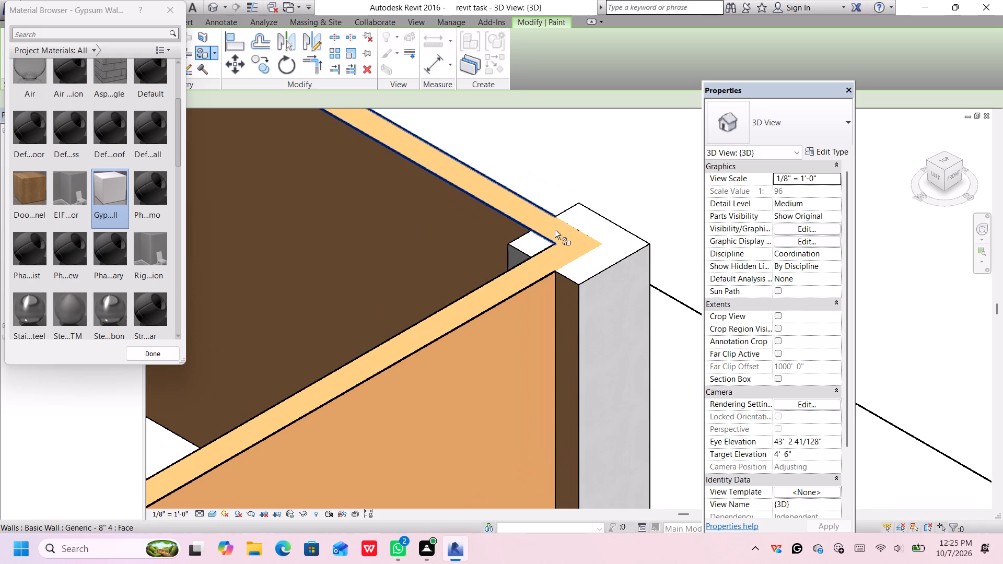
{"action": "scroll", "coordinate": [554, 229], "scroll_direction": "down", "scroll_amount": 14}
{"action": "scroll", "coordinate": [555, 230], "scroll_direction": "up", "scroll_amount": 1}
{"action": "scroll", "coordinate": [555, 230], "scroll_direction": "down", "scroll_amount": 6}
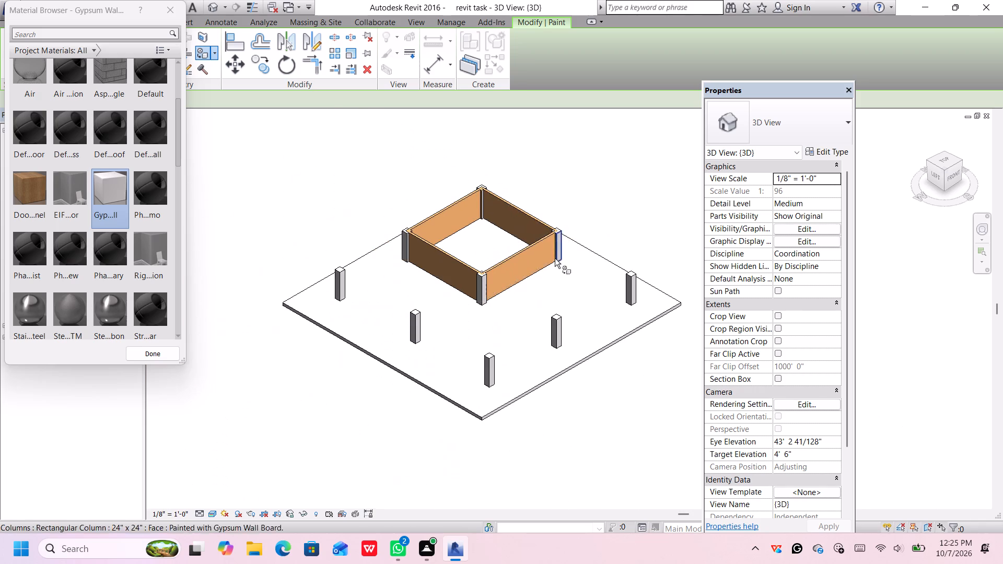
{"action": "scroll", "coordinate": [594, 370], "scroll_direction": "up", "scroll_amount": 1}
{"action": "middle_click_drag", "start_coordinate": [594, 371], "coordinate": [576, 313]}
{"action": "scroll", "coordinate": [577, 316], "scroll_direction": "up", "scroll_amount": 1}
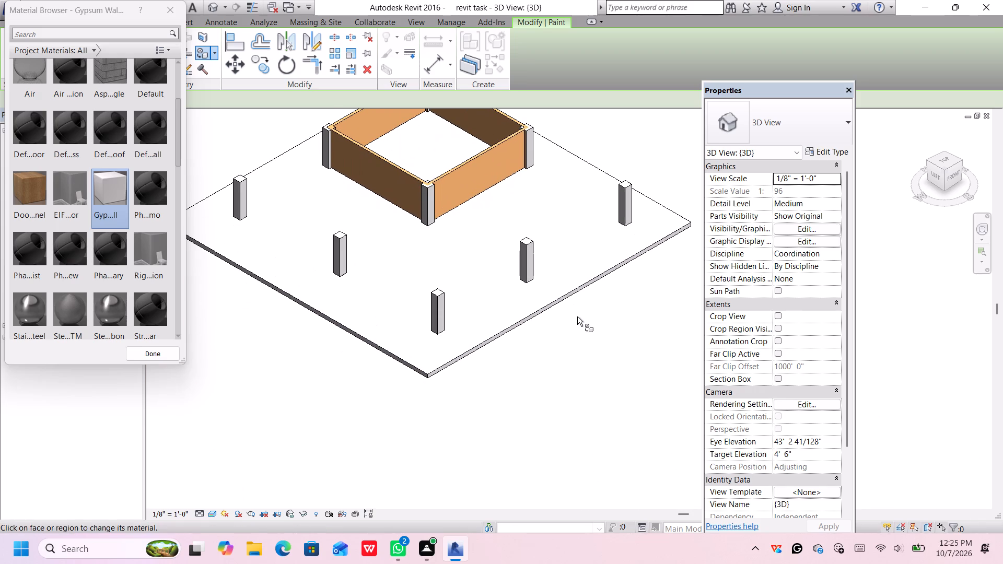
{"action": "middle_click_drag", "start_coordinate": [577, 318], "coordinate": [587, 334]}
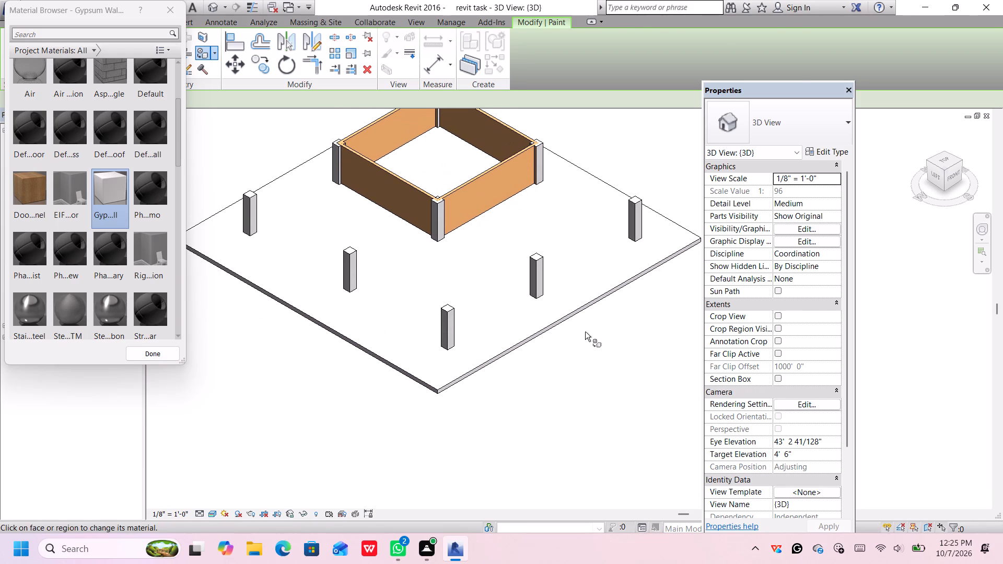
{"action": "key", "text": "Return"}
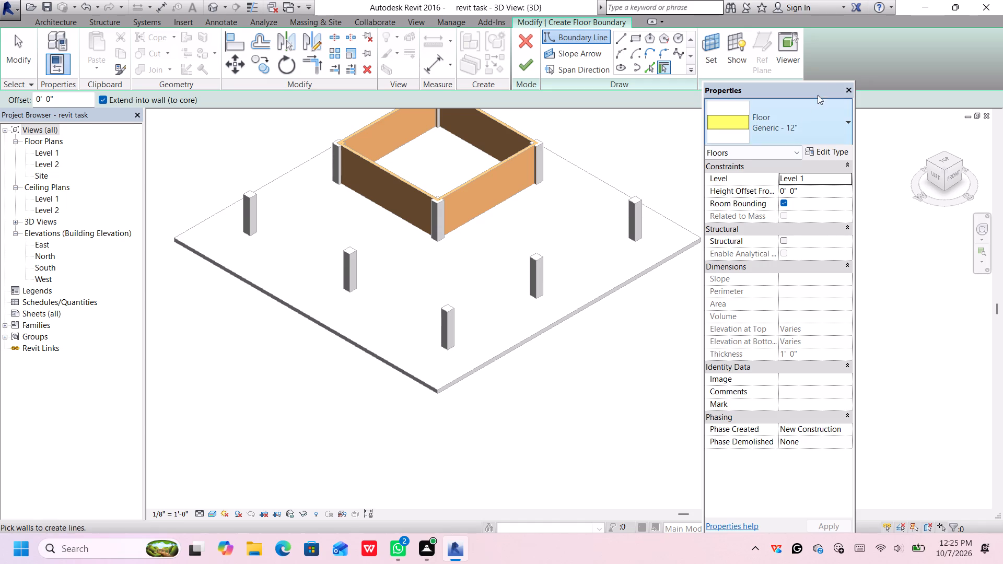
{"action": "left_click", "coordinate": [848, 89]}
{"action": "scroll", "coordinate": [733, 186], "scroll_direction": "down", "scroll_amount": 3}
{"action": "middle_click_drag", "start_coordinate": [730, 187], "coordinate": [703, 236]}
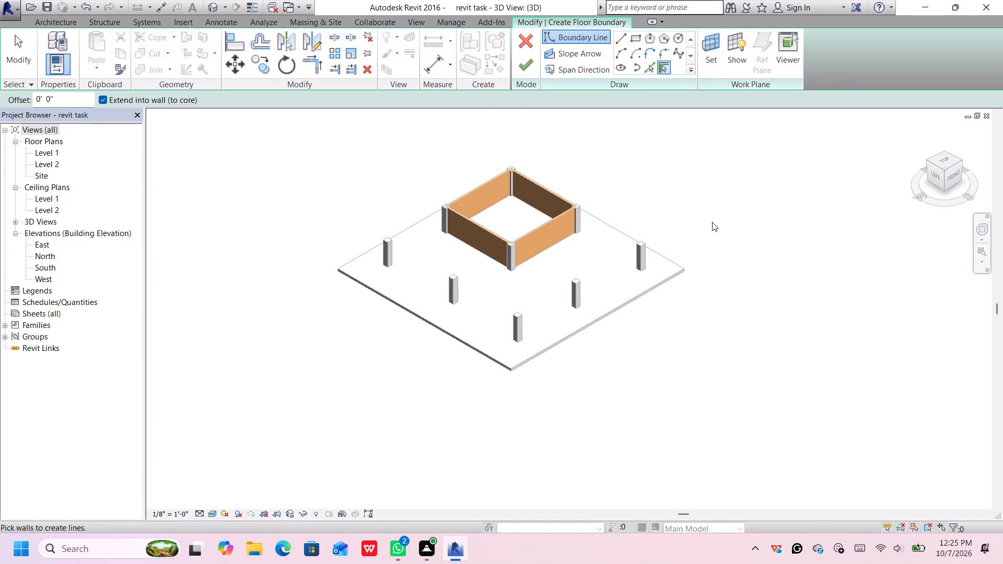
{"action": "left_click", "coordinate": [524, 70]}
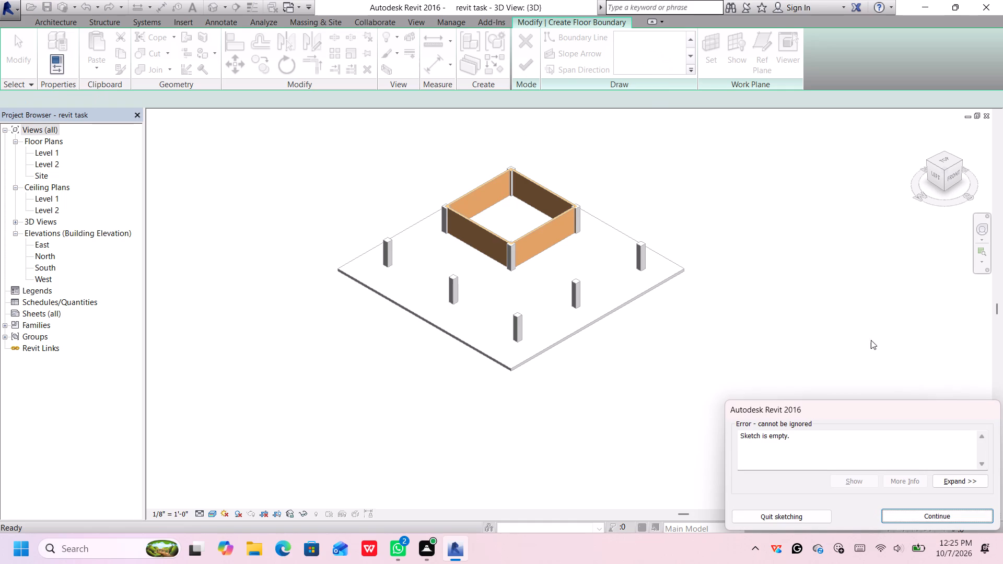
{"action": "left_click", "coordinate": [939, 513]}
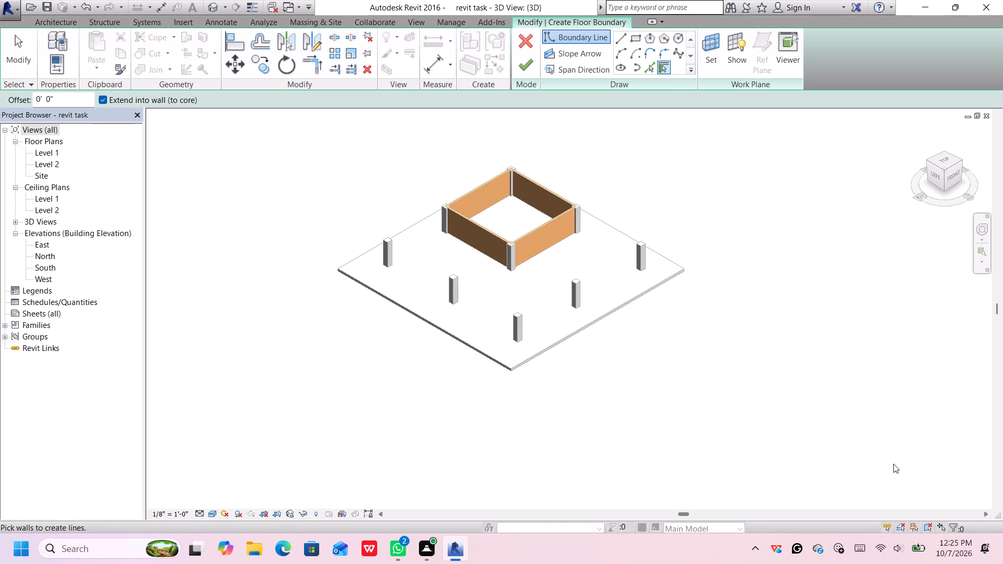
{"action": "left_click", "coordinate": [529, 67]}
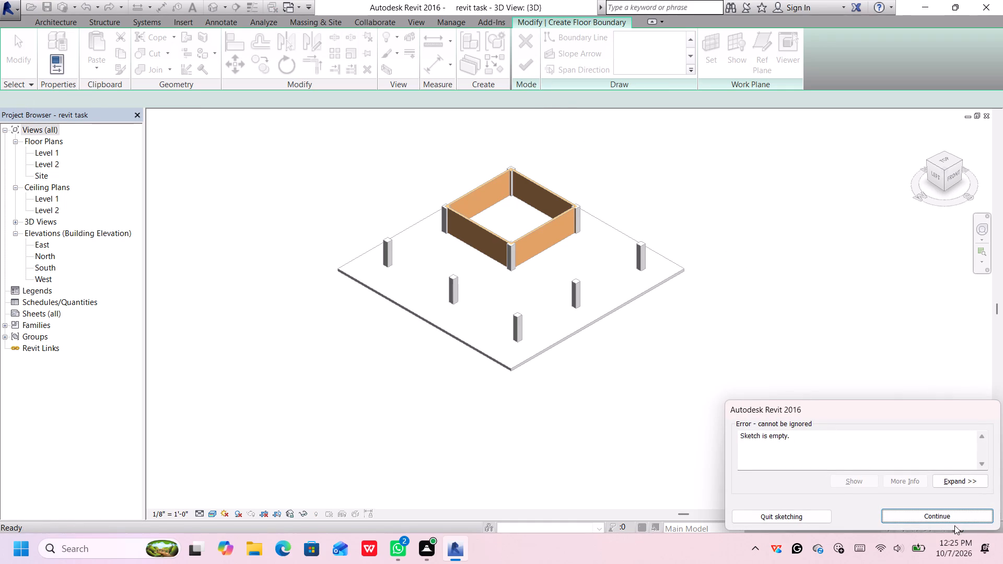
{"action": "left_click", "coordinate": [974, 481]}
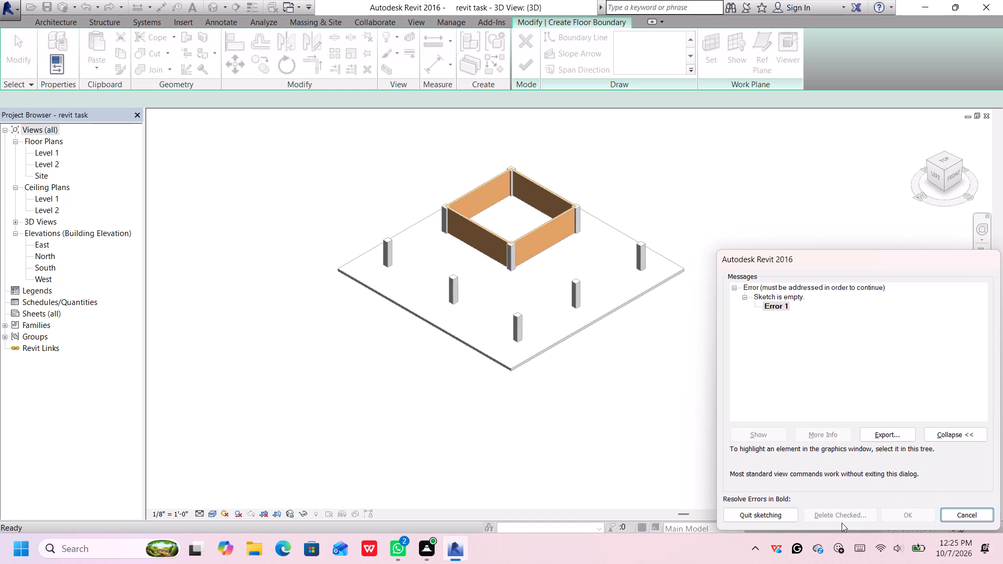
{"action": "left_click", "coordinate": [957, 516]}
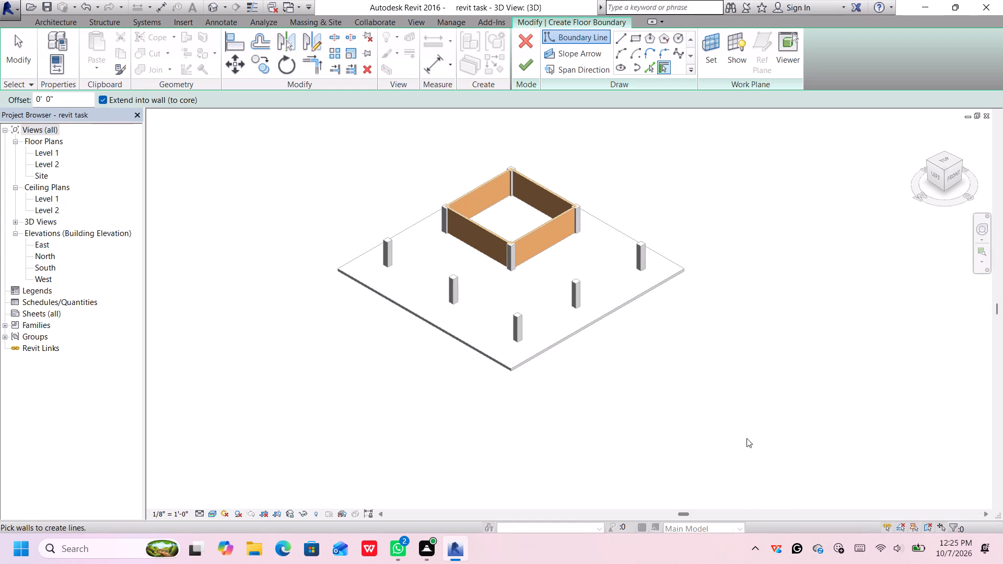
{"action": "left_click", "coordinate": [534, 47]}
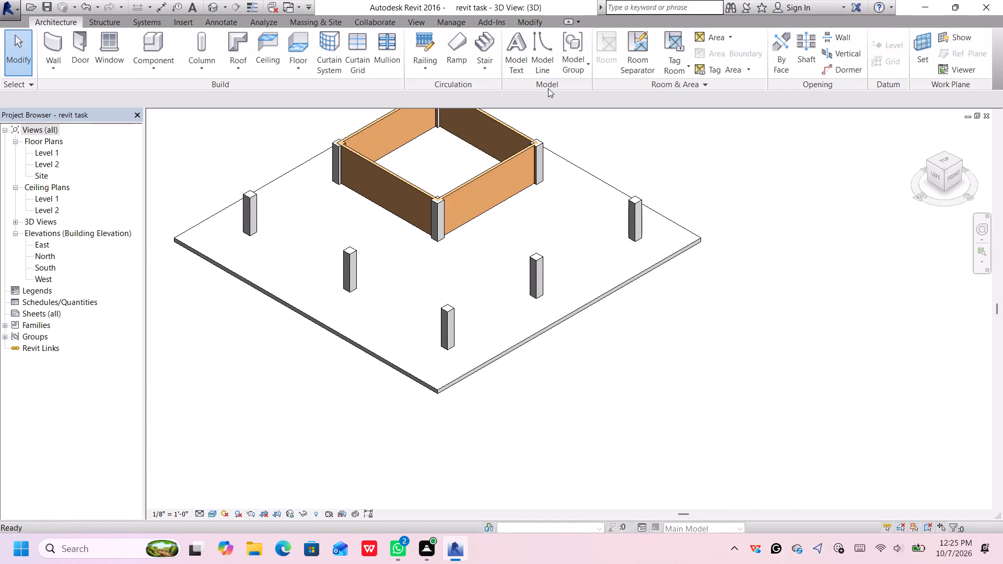
Copy the floor slab and paste the copy on Level 1, 140' due east of the original, aligned horizontally with it.
{"action": "middle_click_drag", "start_coordinate": [625, 156], "coordinate": [648, 216]}
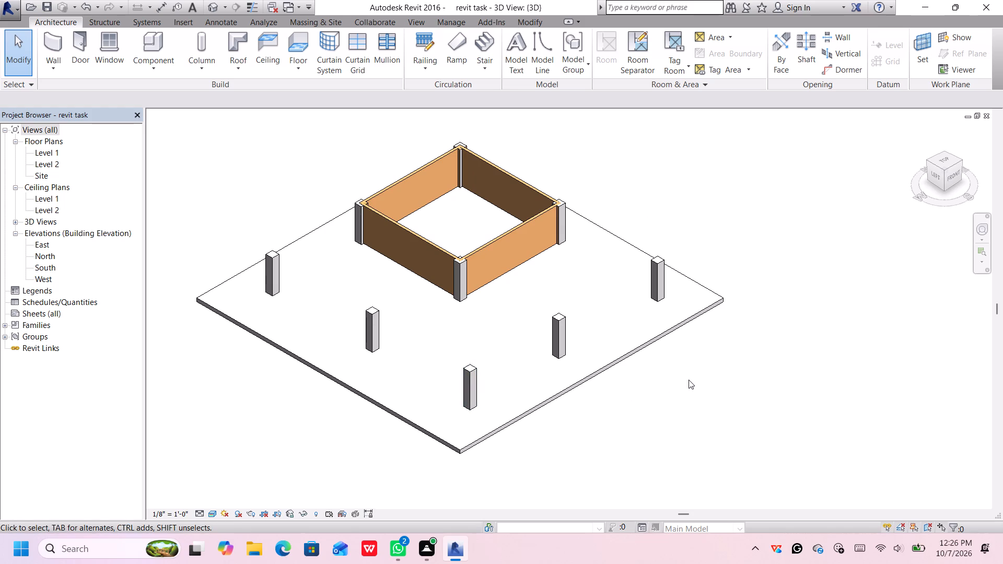
{"action": "scroll", "coordinate": [689, 380], "scroll_direction": "down", "scroll_amount": 2}
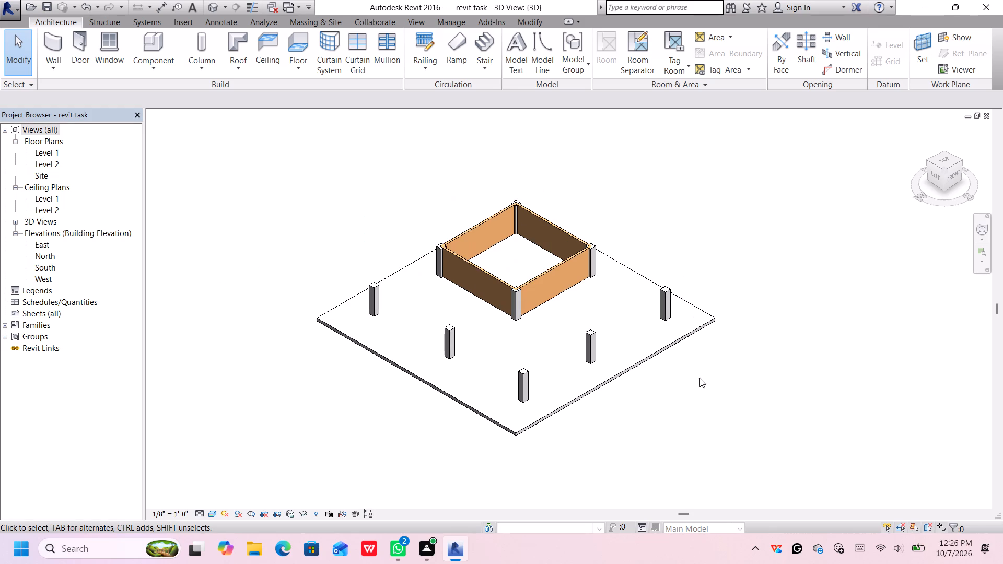
{"action": "left_click", "coordinate": [943, 159]}
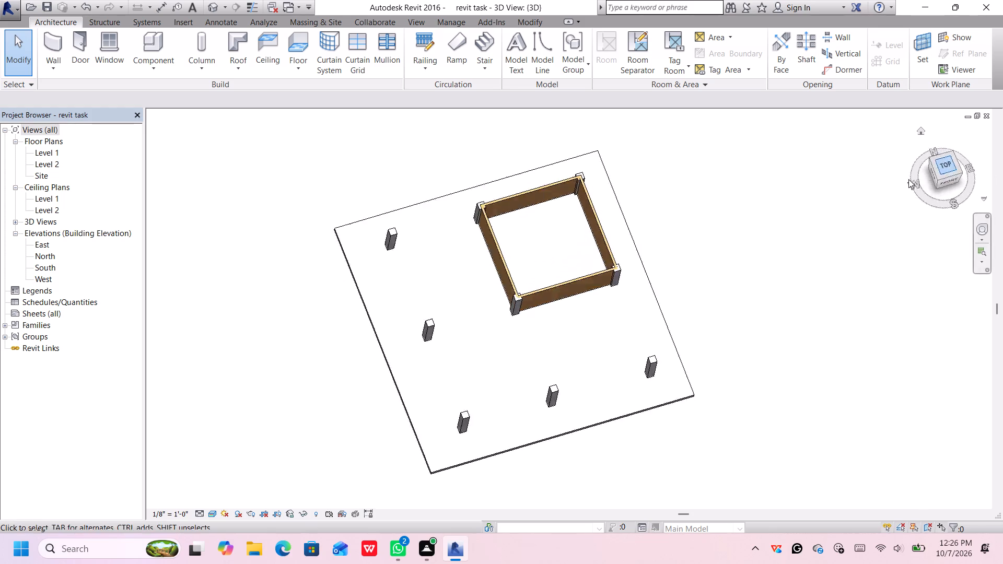
{"action": "middle_click_drag", "start_coordinate": [748, 297], "coordinate": [700, 281]}
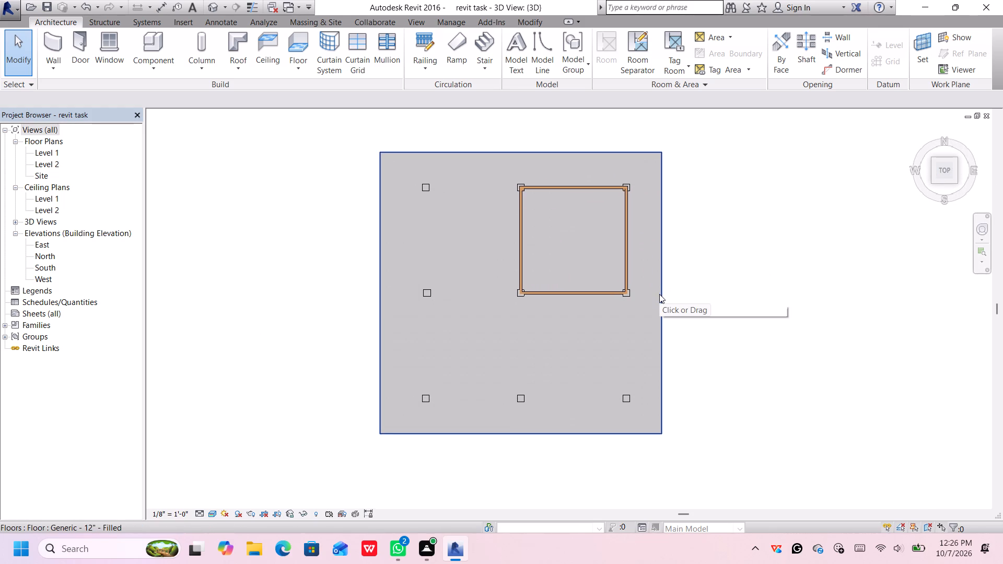
{"action": "middle_click_drag", "start_coordinate": [659, 293], "coordinate": [649, 293]}
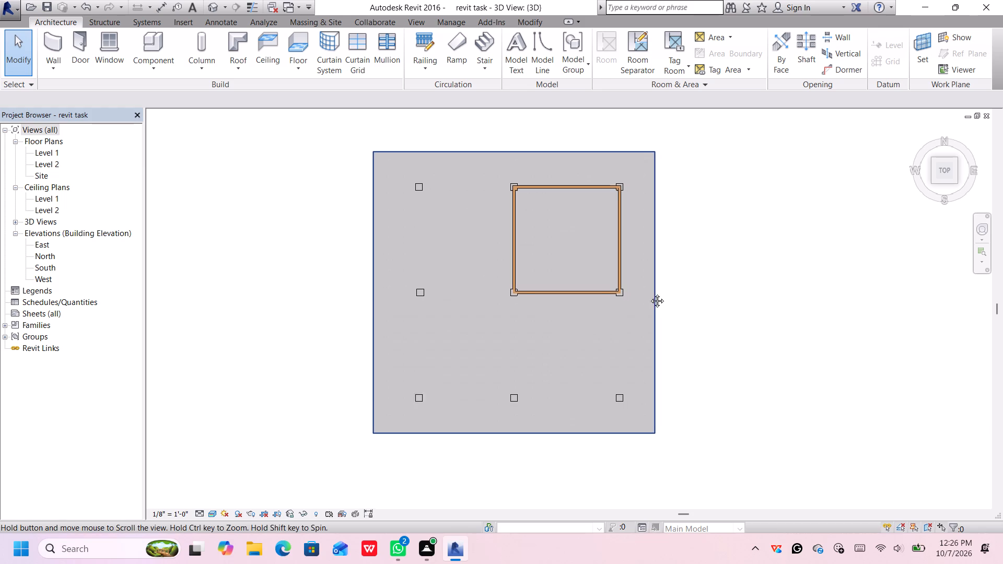
{"action": "middle_click_drag", "start_coordinate": [649, 293], "coordinate": [611, 280]}
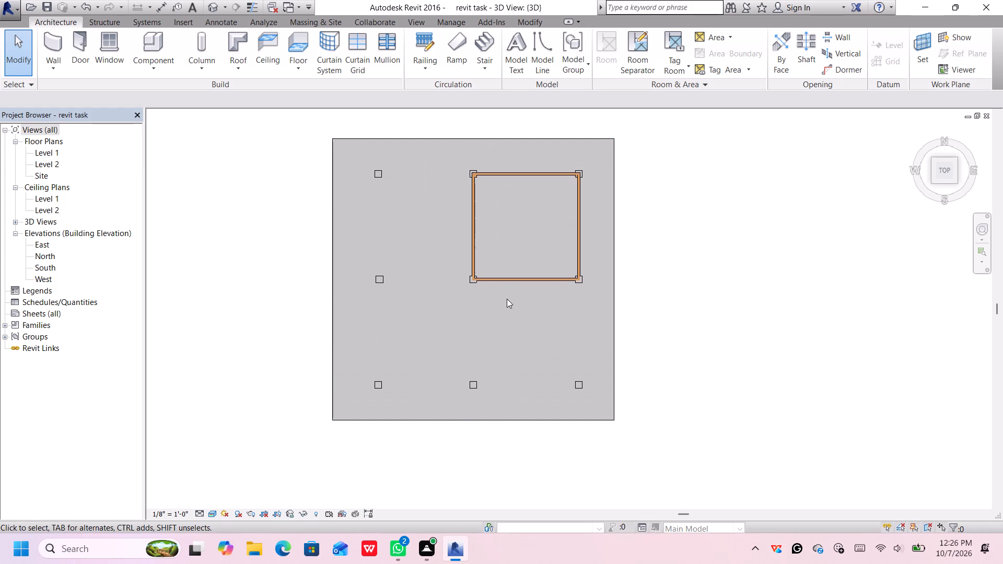
{"action": "left_click", "coordinate": [611, 323]}
{"action": "middle_click_drag", "start_coordinate": [697, 347], "coordinate": [674, 345]}
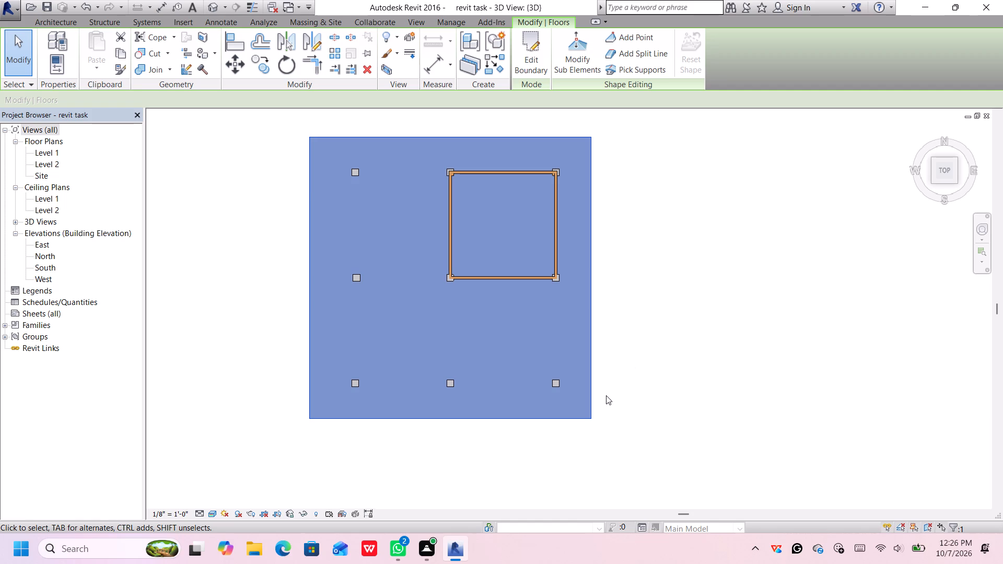
{"action": "key", "text": "ctrl+c"}
{"action": "key", "text": "ctrl+v"}
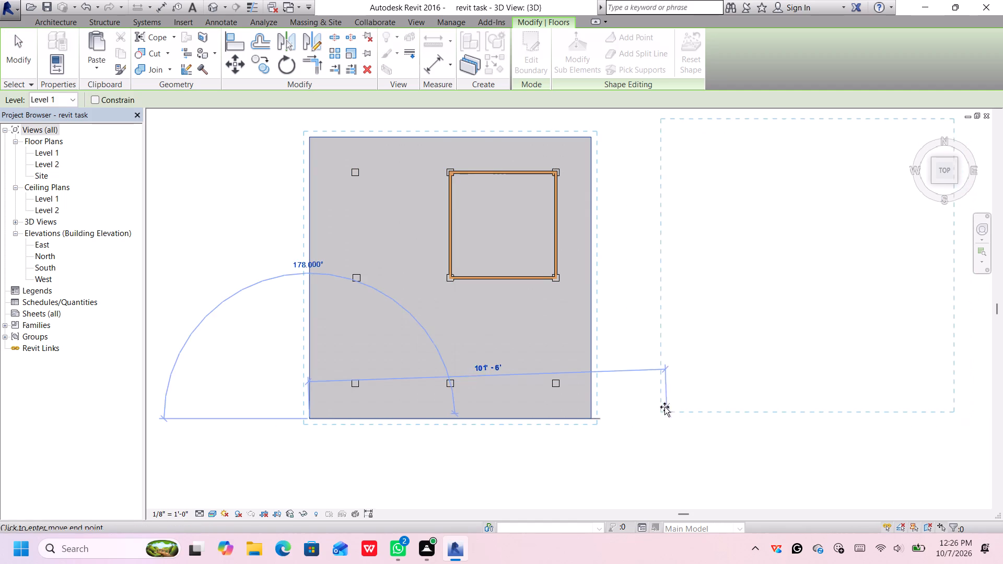
{"action": "scroll", "coordinate": [736, 420], "scroll_direction": "down", "scroll_amount": 2}
{"action": "middle_click_drag", "start_coordinate": [735, 421], "coordinate": [697, 416]}
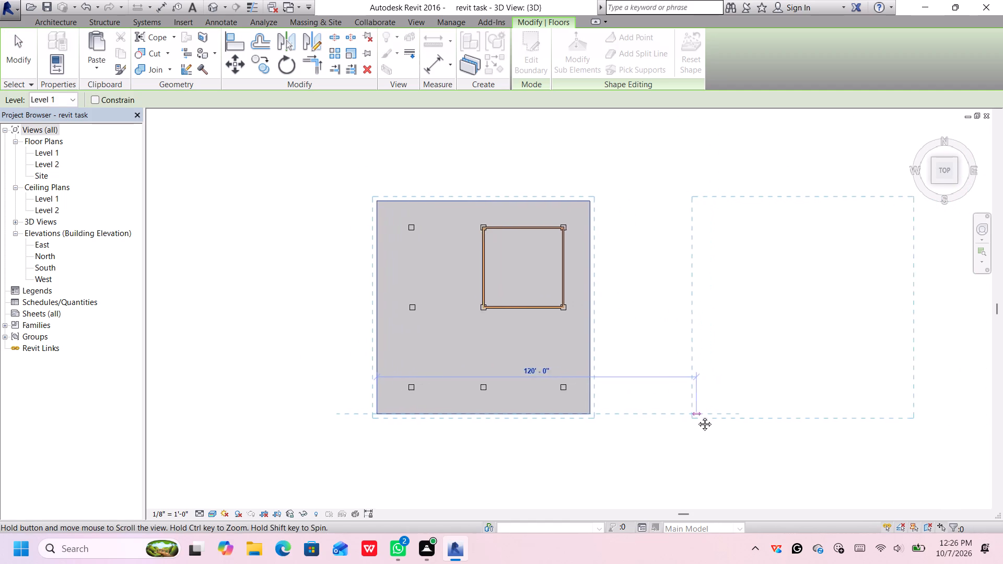
{"action": "middle_click_drag", "start_coordinate": [697, 416], "coordinate": [555, 417]}
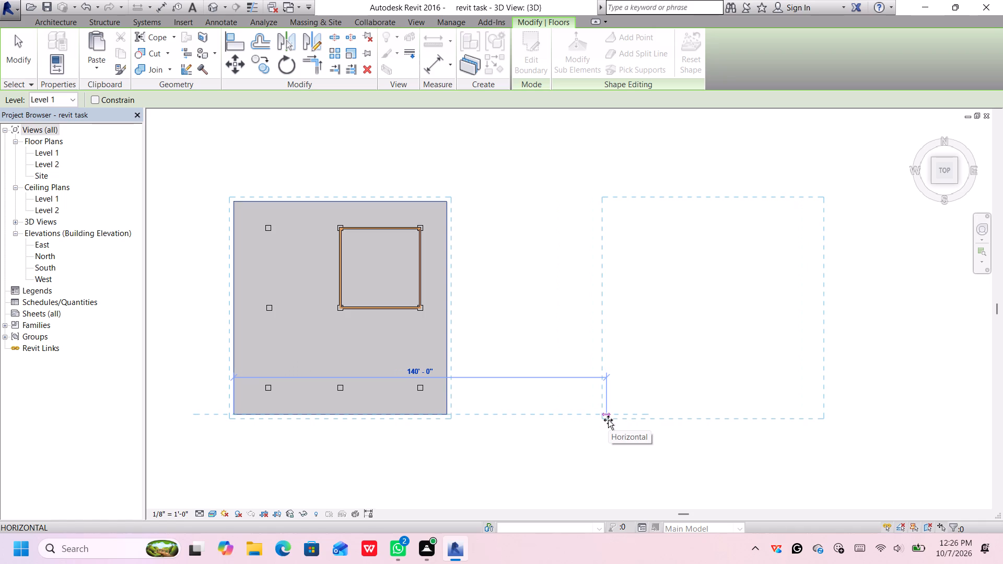
{"action": "left_click", "coordinate": [609, 420]}
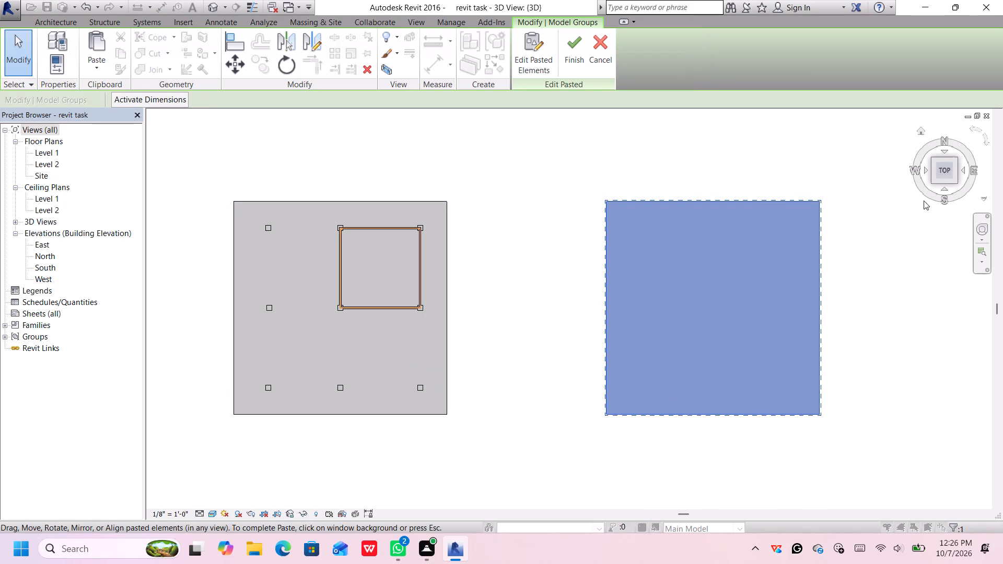
{"action": "left_click", "coordinate": [571, 53]}
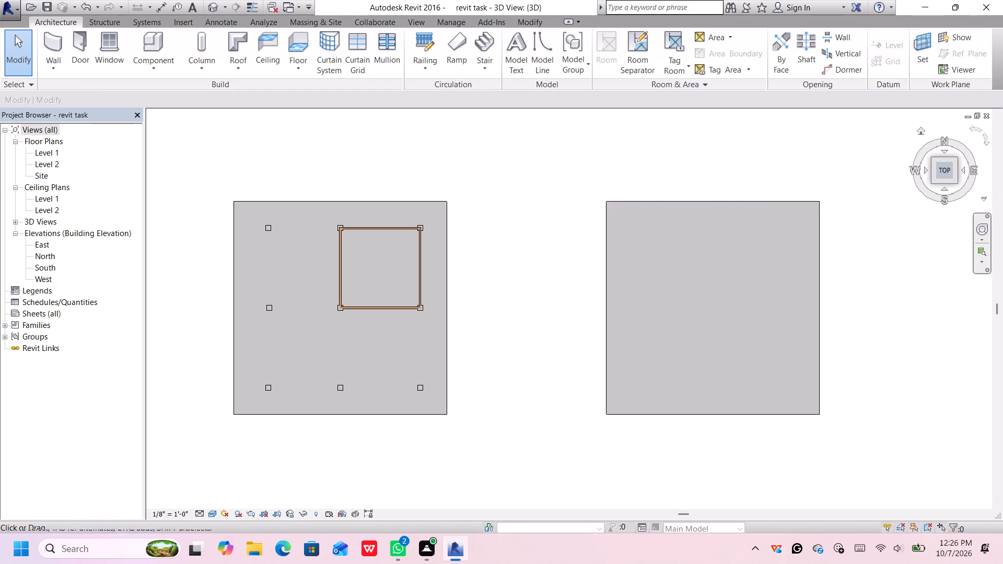
Duplicate the floor type of the pasted east slab, keeping the suggested type name.
{"action": "left_click", "coordinate": [931, 181]}
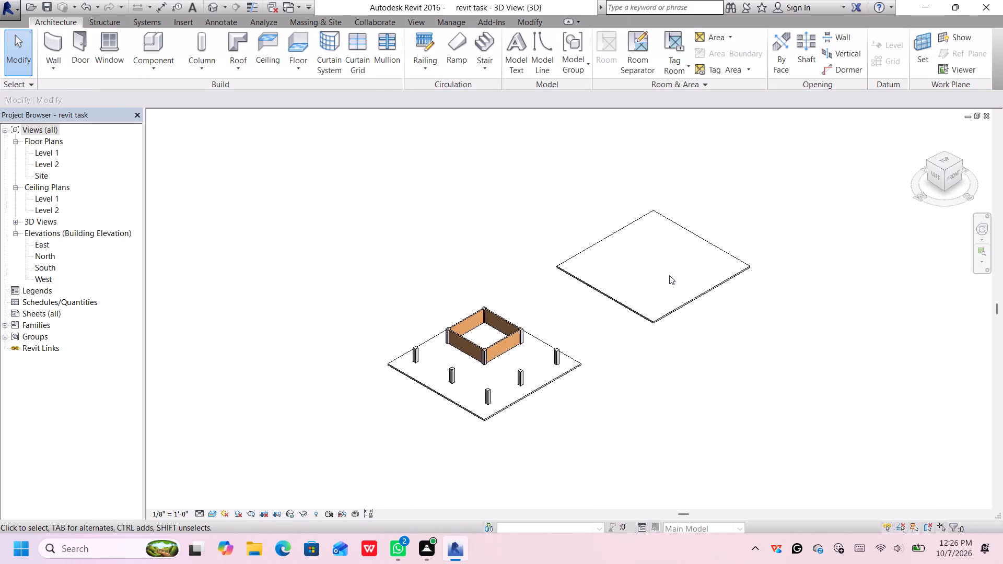
{"action": "scroll", "coordinate": [671, 275], "scroll_direction": "up", "scroll_amount": 3}
{"action": "left_click", "coordinate": [670, 327]}
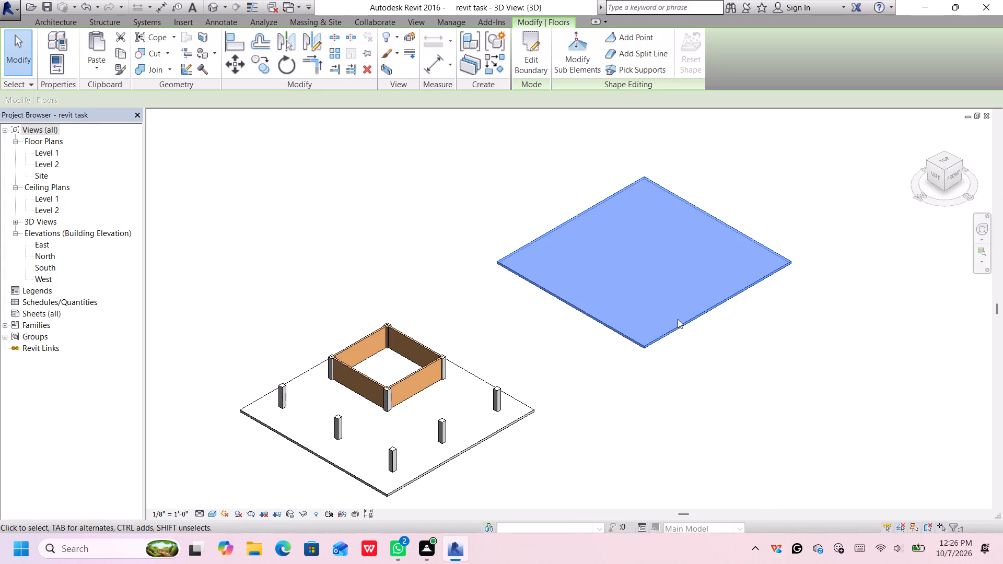
{"action": "right_click", "coordinate": [672, 318]}
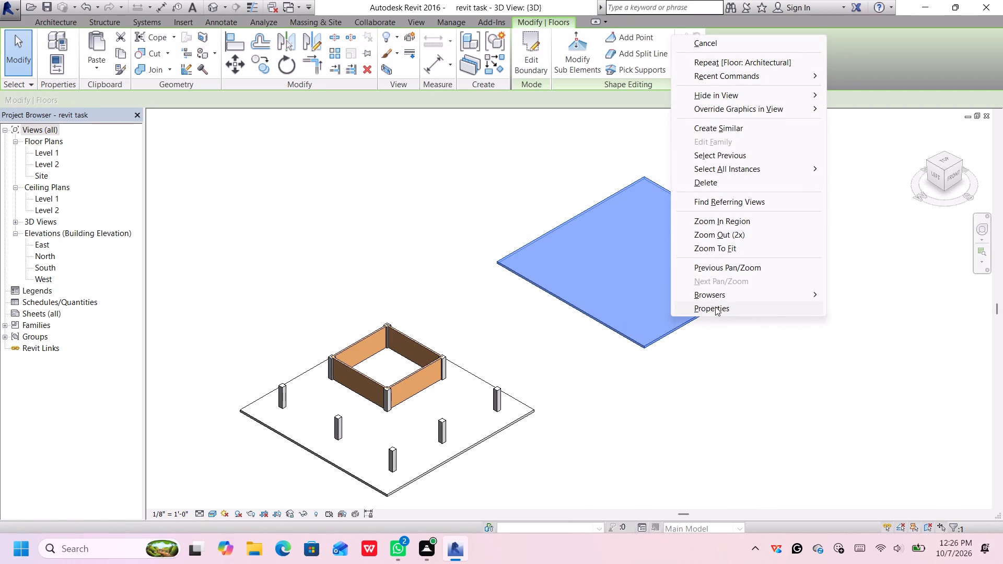
{"action": "left_click", "coordinate": [715, 307]}
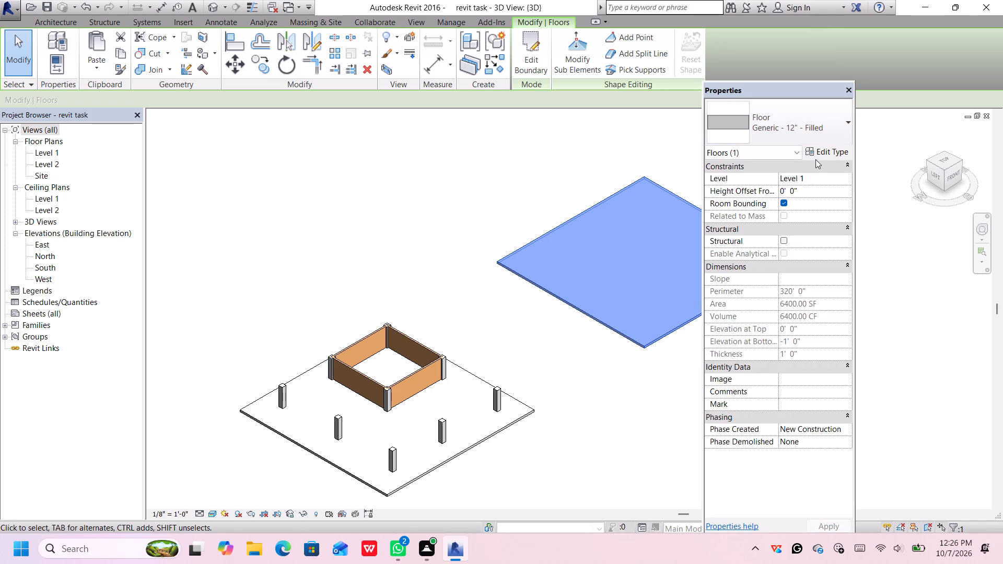
{"action": "left_click", "coordinate": [819, 153]}
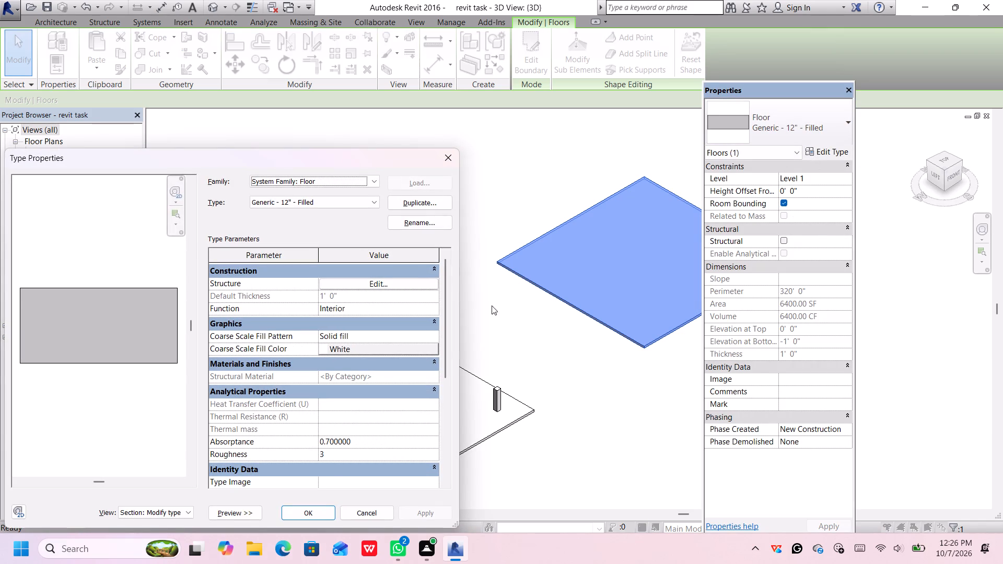
{"action": "left_click", "coordinate": [416, 203]}
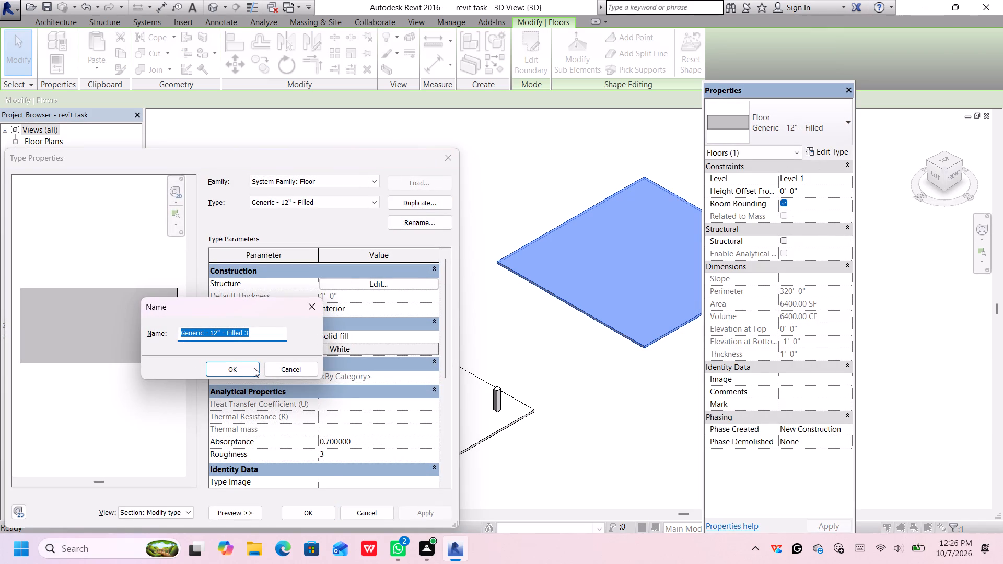
{"action": "left_click", "coordinate": [230, 370]}
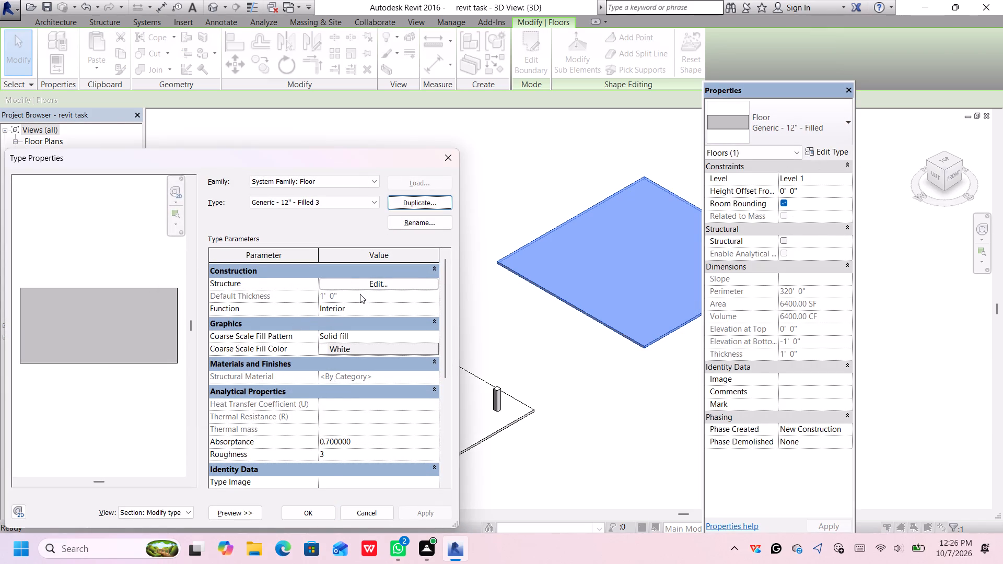
Set the thickness of the Structure layer in the duplicated floor type's assembly to 2'.
{"action": "left_click", "coordinate": [360, 294]}
{"action": "left_click", "coordinate": [372, 285]}
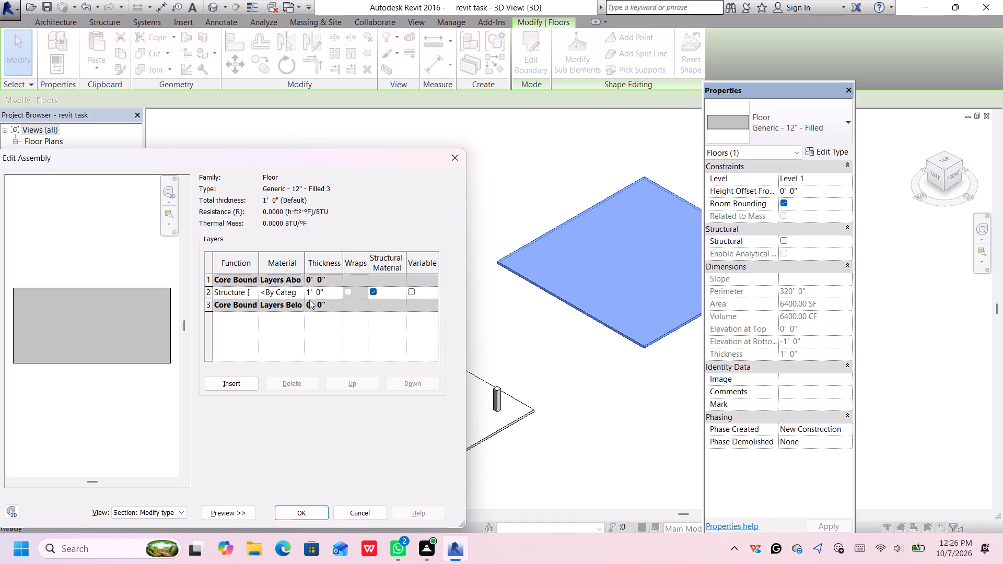
{"action": "left_click", "coordinate": [324, 296]}
{"action": "key", "text": "BackSpace"}
{"action": "key", "text": "BackSpace"}
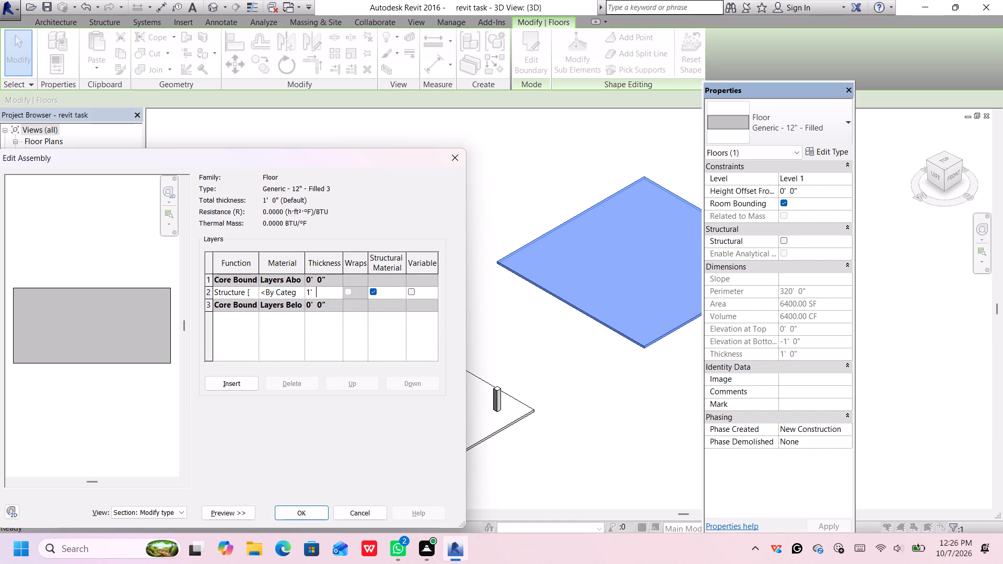
{"action": "key", "text": "BackSpace"}
{"action": "key", "text": "BackSpace"}
{"action": "key", "text": "BackSpace"}
{"action": "key", "text": "BackSpace"}
{"action": "type", "text": "2'"}
{"action": "key", "text": "Return"}
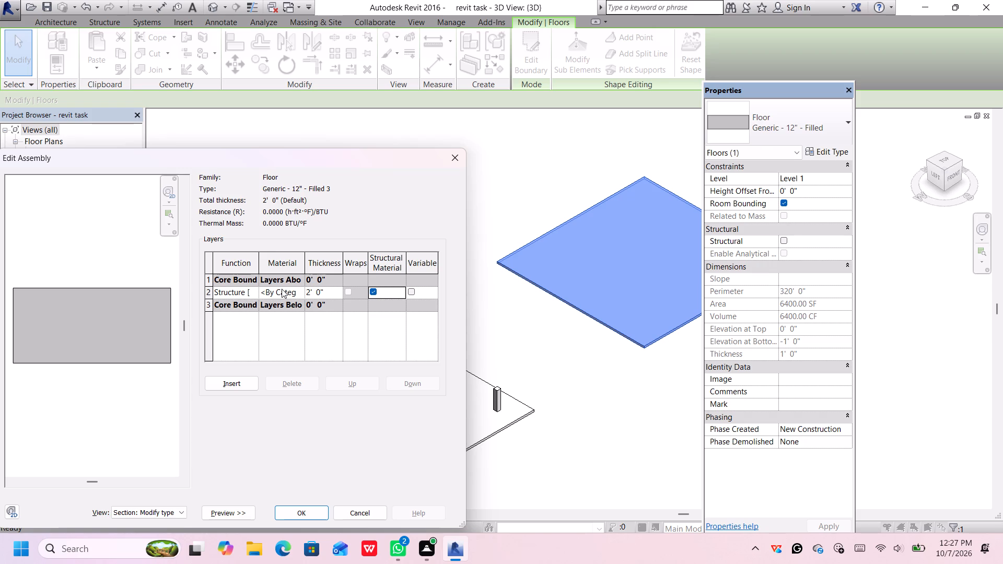
Apply the edited assembly and the duplicated floor type to the east slab, and deselect it.
{"action": "left_click", "coordinate": [283, 289]}
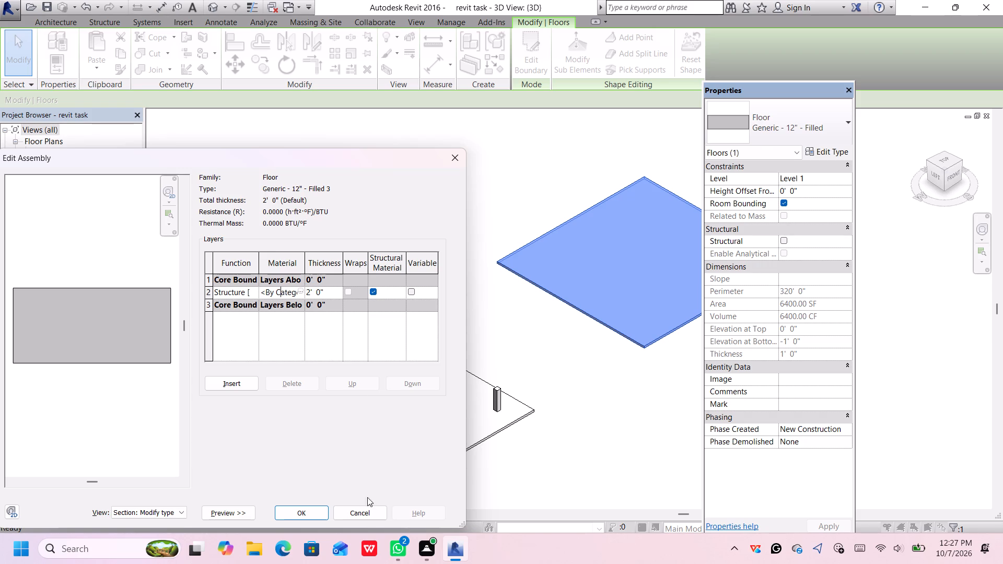
{"action": "left_click", "coordinate": [309, 513]}
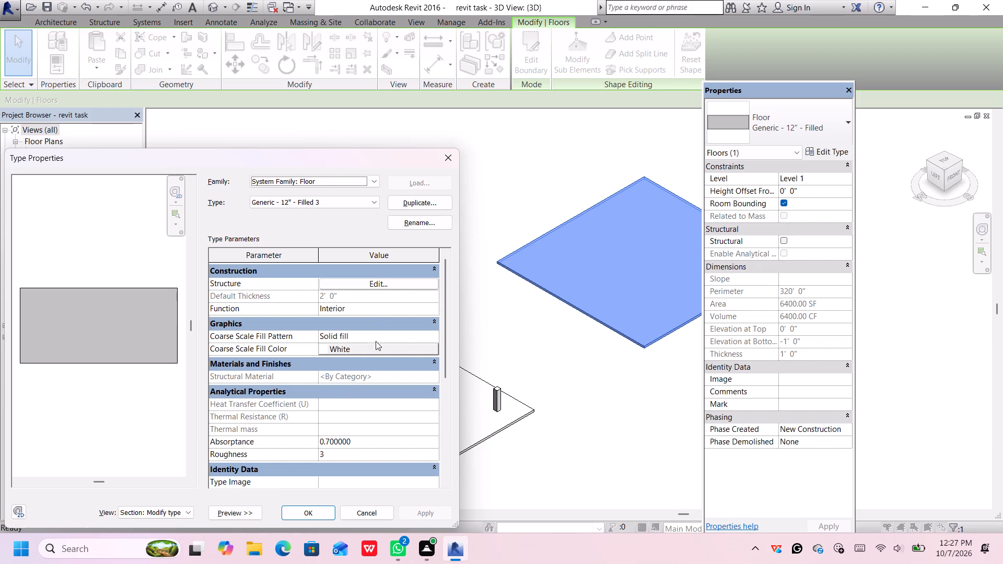
{"action": "left_click", "coordinate": [325, 509]}
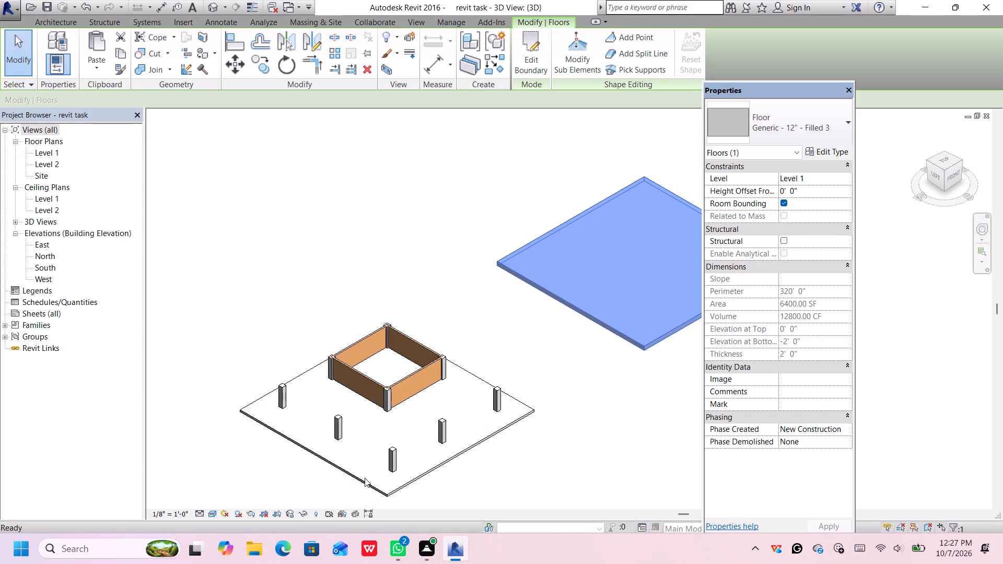
{"action": "middle_click_drag", "start_coordinate": [631, 360], "coordinate": [590, 360]}
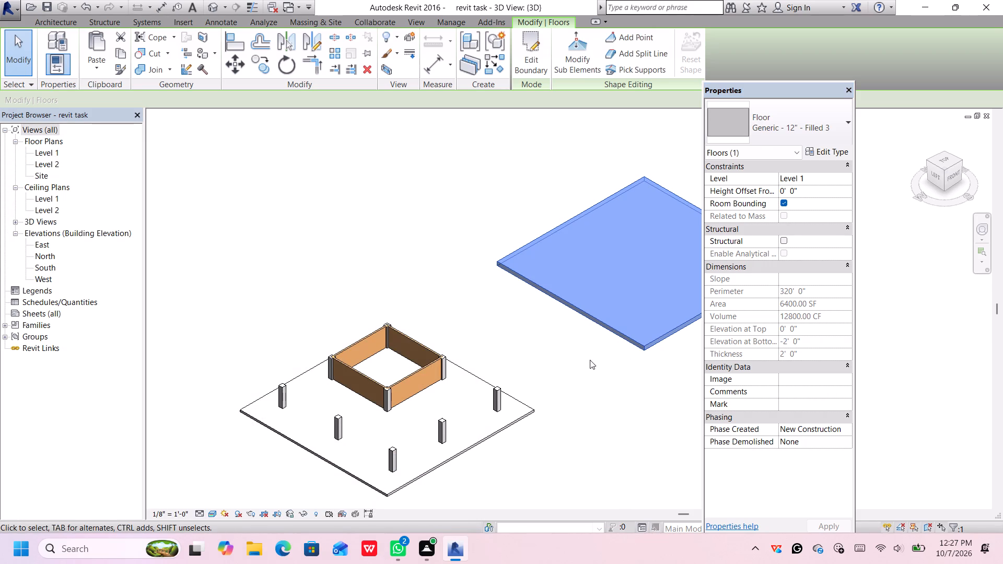
{"action": "middle_click_drag", "start_coordinate": [590, 360], "coordinate": [495, 368]}
{"action": "scroll", "coordinate": [607, 347], "scroll_direction": "down", "scroll_amount": 1}
{"action": "middle_click_drag", "start_coordinate": [618, 366], "coordinate": [383, 380]}
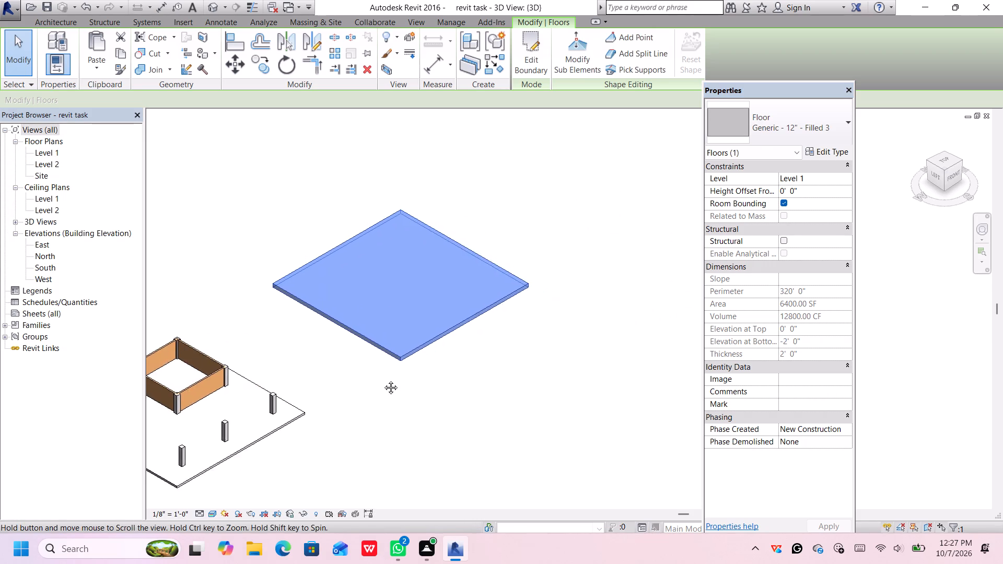
{"action": "middle_click_drag", "start_coordinate": [383, 380], "coordinate": [462, 402]}
{"action": "left_click", "coordinate": [471, 412]}
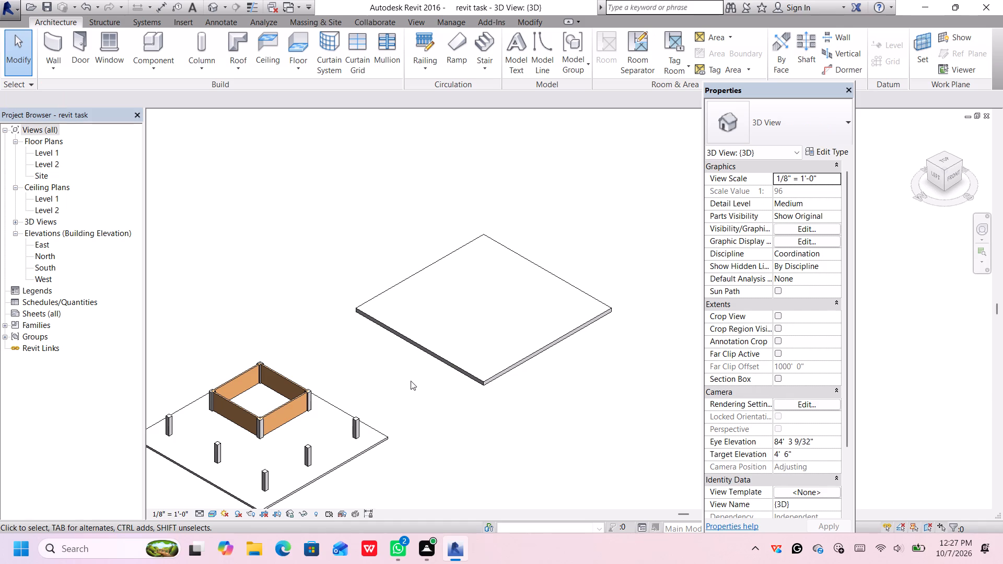
Examine the original floor and the east slab from the front, top and isometric directions.
{"action": "middle_click_drag", "start_coordinate": [461, 396], "coordinate": [533, 373]}
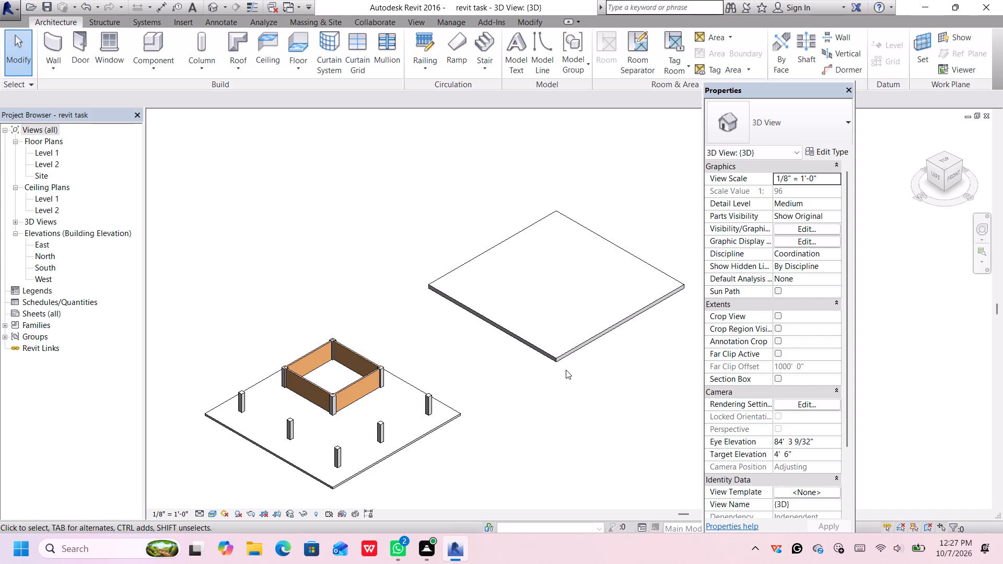
{"action": "middle_click_drag", "start_coordinate": [565, 370], "coordinate": [565, 371]}
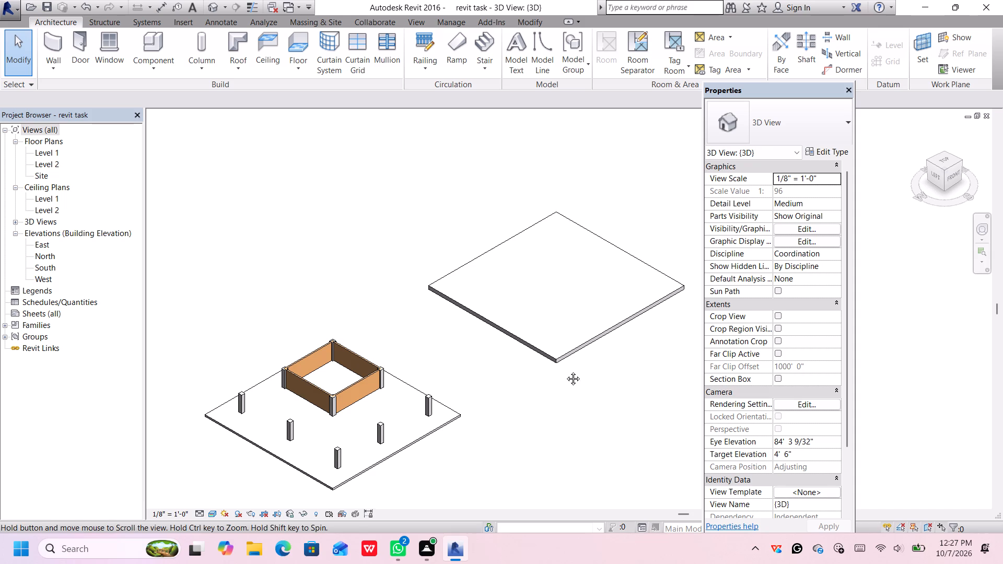
{"action": "middle_click_drag", "start_coordinate": [565, 371], "coordinate": [559, 374]}
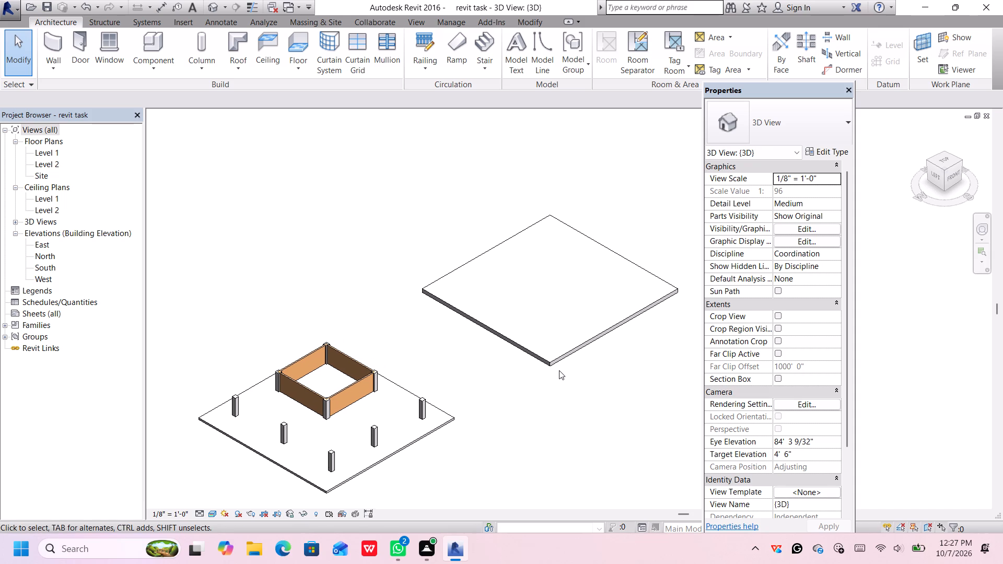
{"action": "left_click", "coordinate": [954, 166]}
{"action": "middle_click_drag", "start_coordinate": [637, 392], "coordinate": [447, 419]}
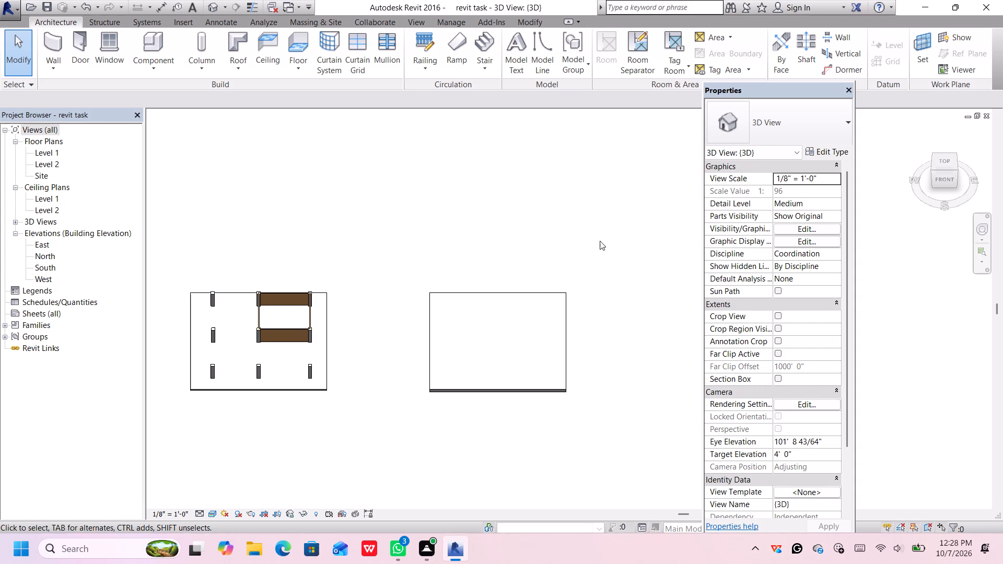
{"action": "left_click", "coordinate": [941, 162]}
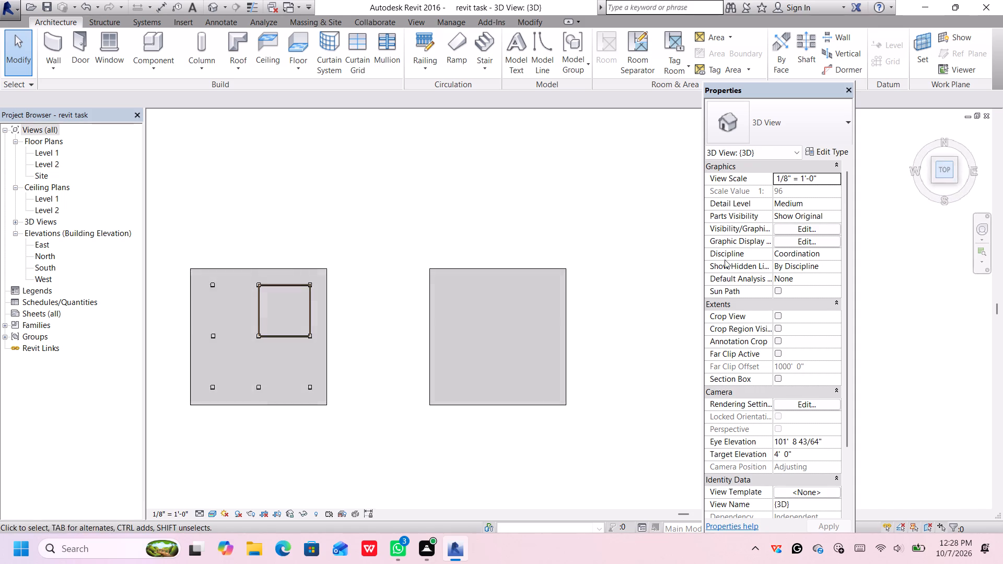
{"action": "middle_click_drag", "start_coordinate": [632, 290], "coordinate": [454, 310]}
{"action": "scroll", "coordinate": [489, 300], "scroll_direction": "up", "scroll_amount": 1}
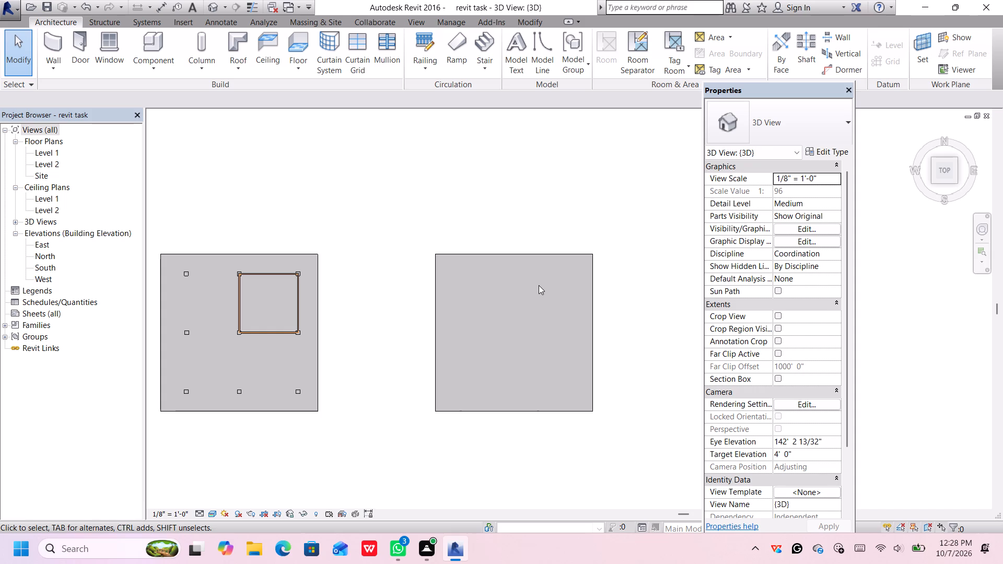
{"action": "middle_click_drag", "start_coordinate": [539, 285], "coordinate": [547, 295]}
{"action": "middle_click_drag", "start_coordinate": [534, 320], "coordinate": [548, 313]}
{"action": "scroll", "coordinate": [532, 318], "scroll_direction": "up", "scroll_amount": 1}
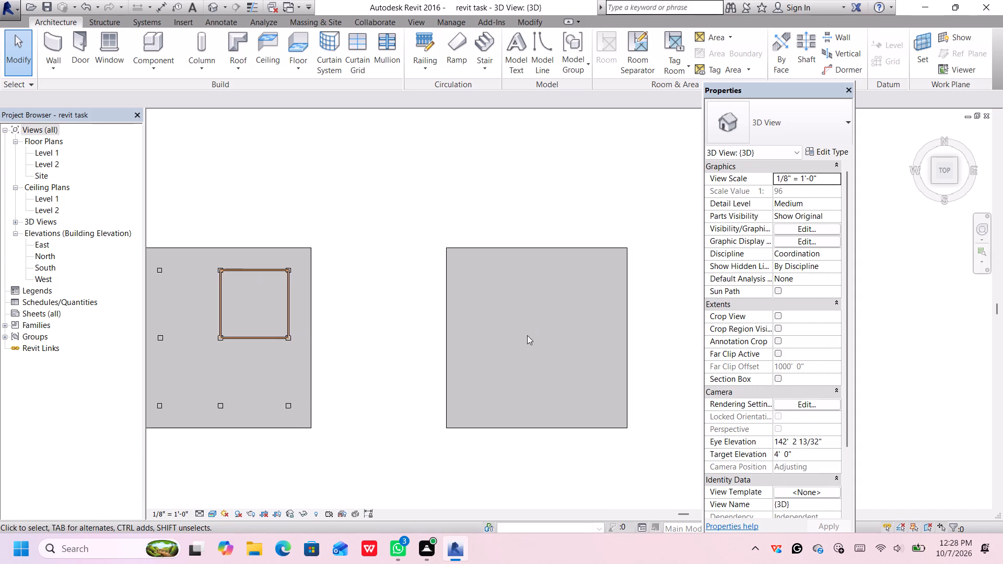
{"action": "scroll", "coordinate": [527, 335], "scroll_direction": "up", "scroll_amount": 3}
{"action": "scroll", "coordinate": [527, 335], "scroll_direction": "down", "scroll_amount": 1}
{"action": "middle_click_drag", "start_coordinate": [525, 335], "coordinate": [498, 311]}
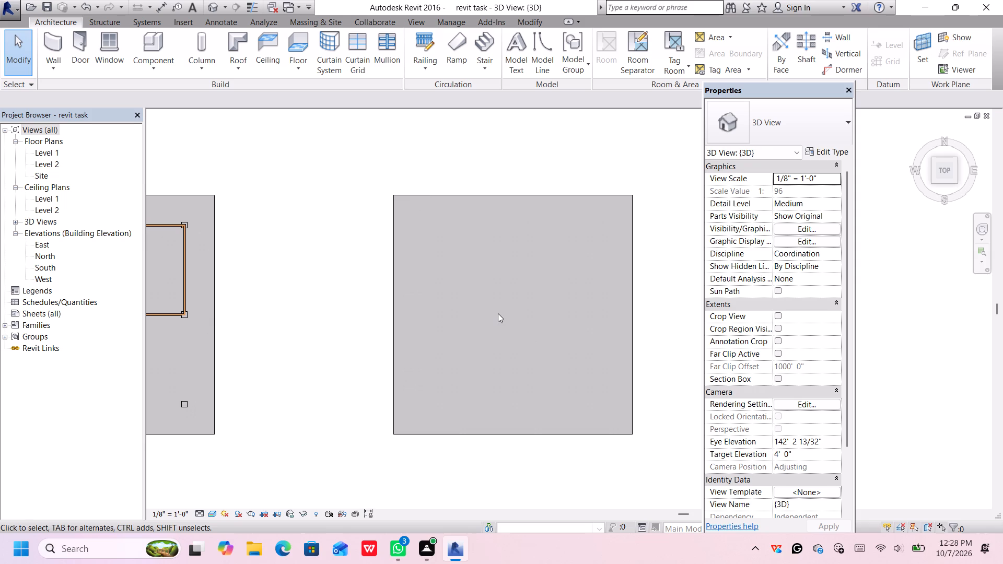
{"action": "scroll", "coordinate": [498, 313], "scroll_direction": "up", "scroll_amount": 2}
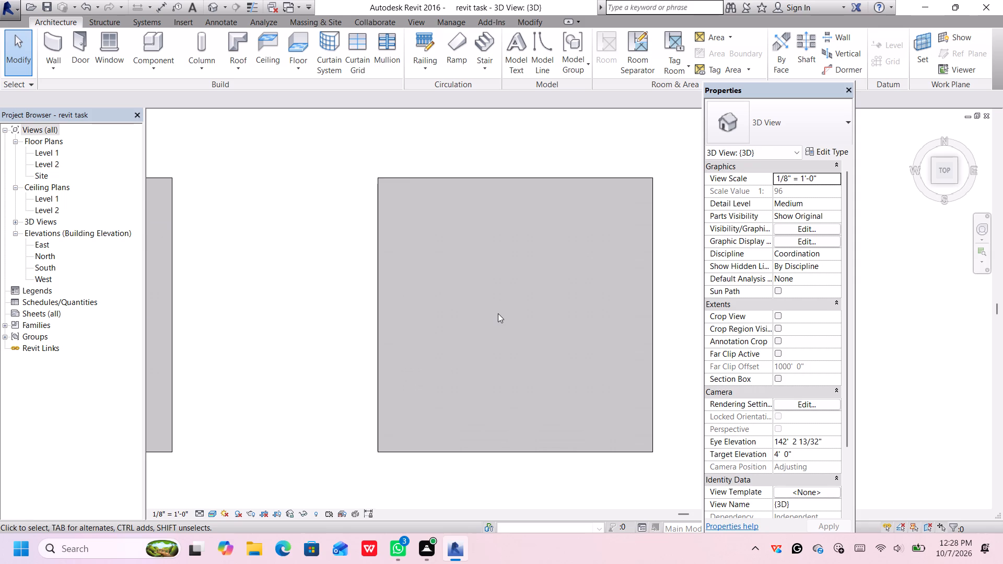
{"action": "middle_click_drag", "start_coordinate": [553, 318], "coordinate": [552, 318]}
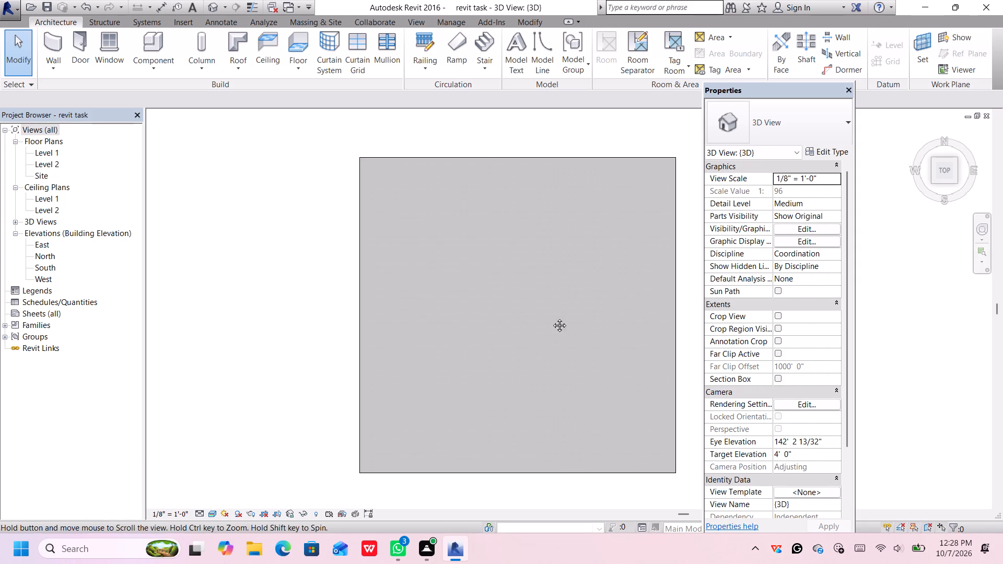
{"action": "middle_click_drag", "start_coordinate": [552, 318], "coordinate": [527, 307]}
{"action": "scroll", "coordinate": [546, 315], "scroll_direction": "down", "scroll_amount": 1}
{"action": "scroll", "coordinate": [530, 308], "scroll_direction": "up", "scroll_amount": 1}
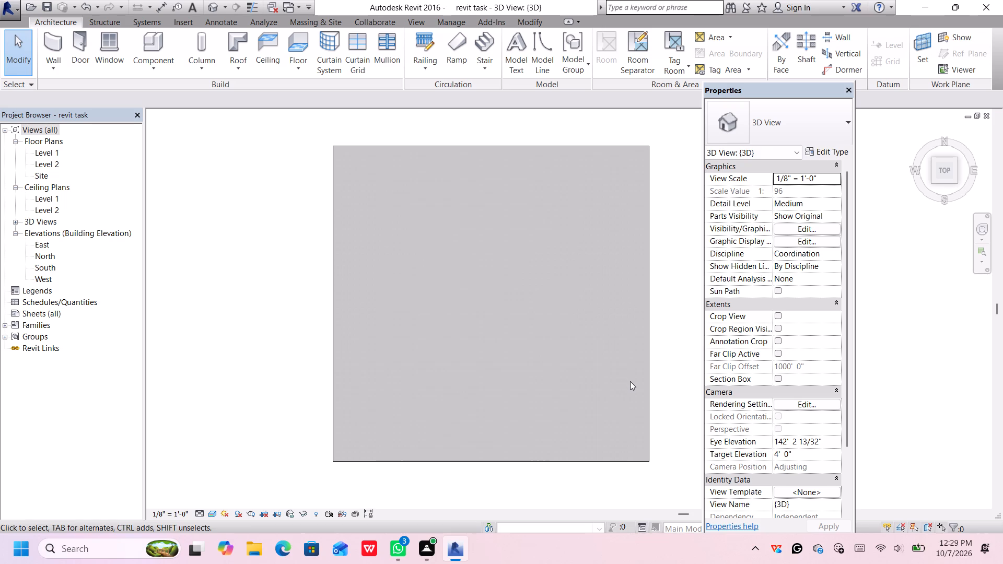
{"action": "scroll", "coordinate": [630, 381], "scroll_direction": "down", "scroll_amount": 5}
{"action": "middle_click_drag", "start_coordinate": [611, 397], "coordinate": [635, 377]}
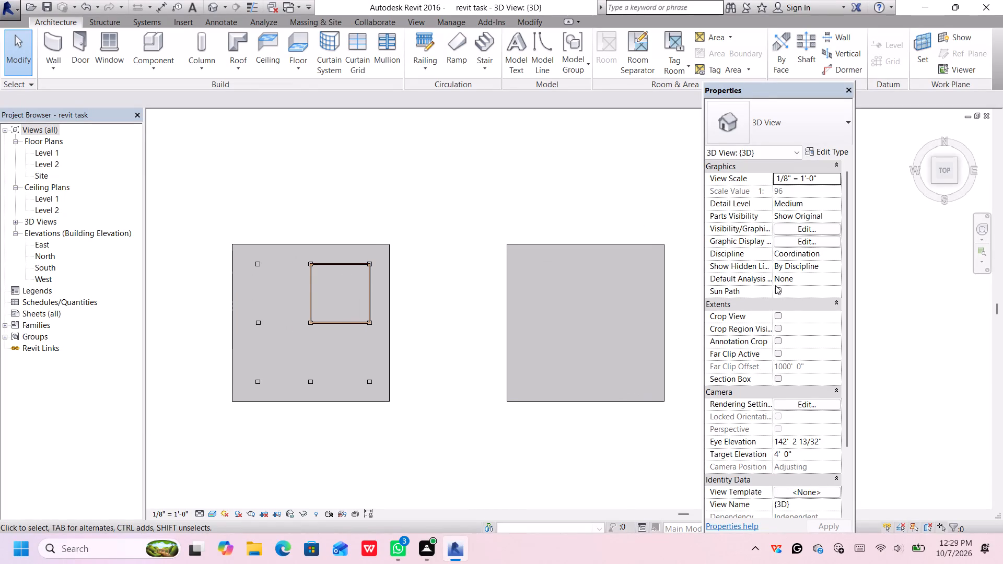
{"action": "left_click", "coordinate": [932, 182]}
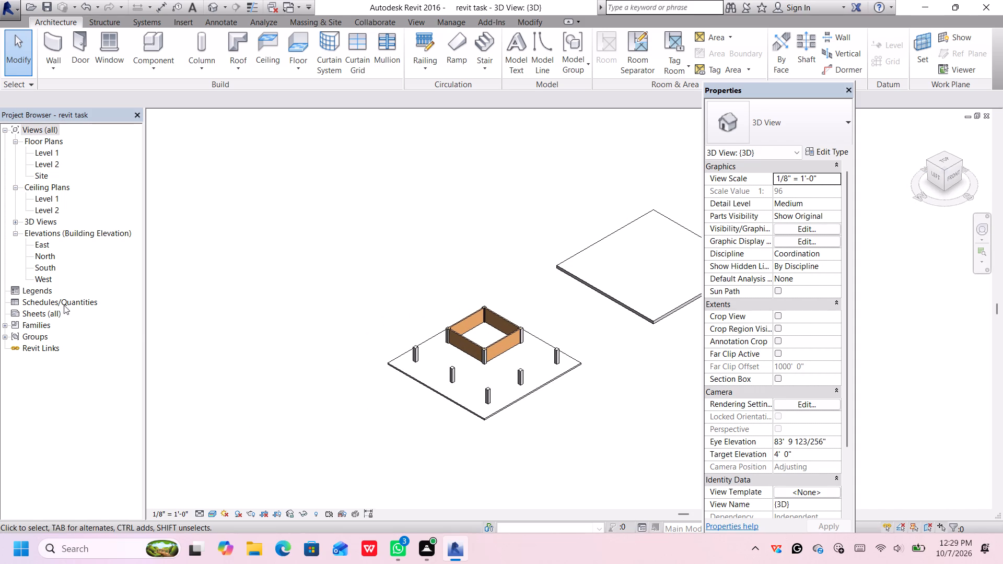
Open the South elevation and start the Level tool.
{"action": "left_click", "coordinate": [45, 269]}
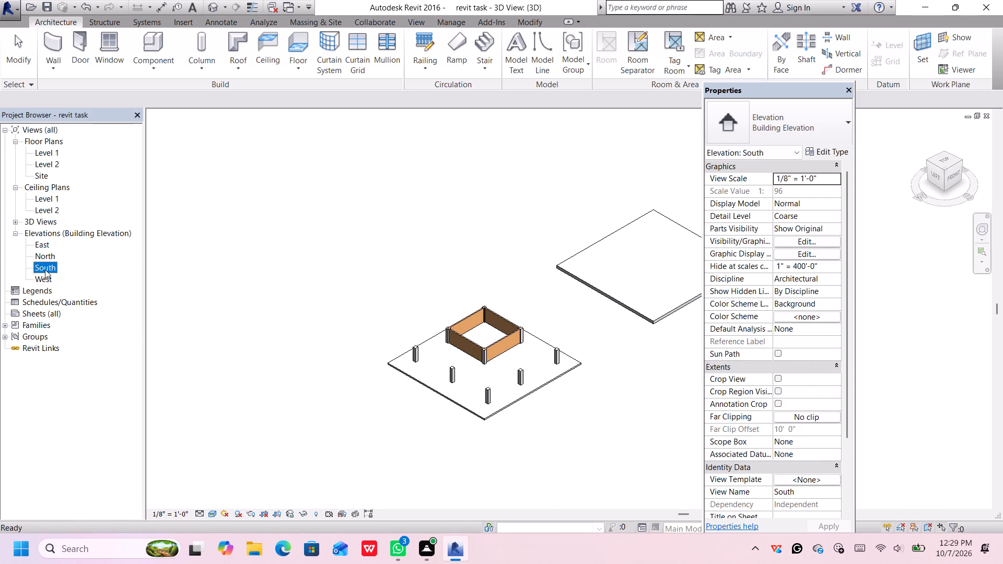
{"action": "double_click", "coordinate": [45, 269]}
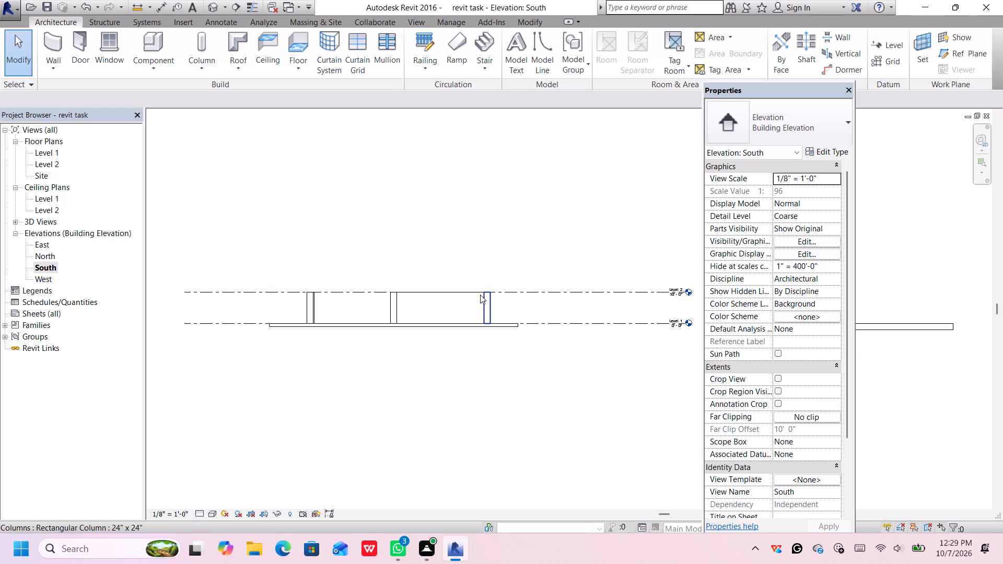
{"action": "scroll", "coordinate": [509, 299], "scroll_direction": "down", "scroll_amount": 1}
{"action": "middle_click_drag", "start_coordinate": [509, 299], "coordinate": [510, 333]}
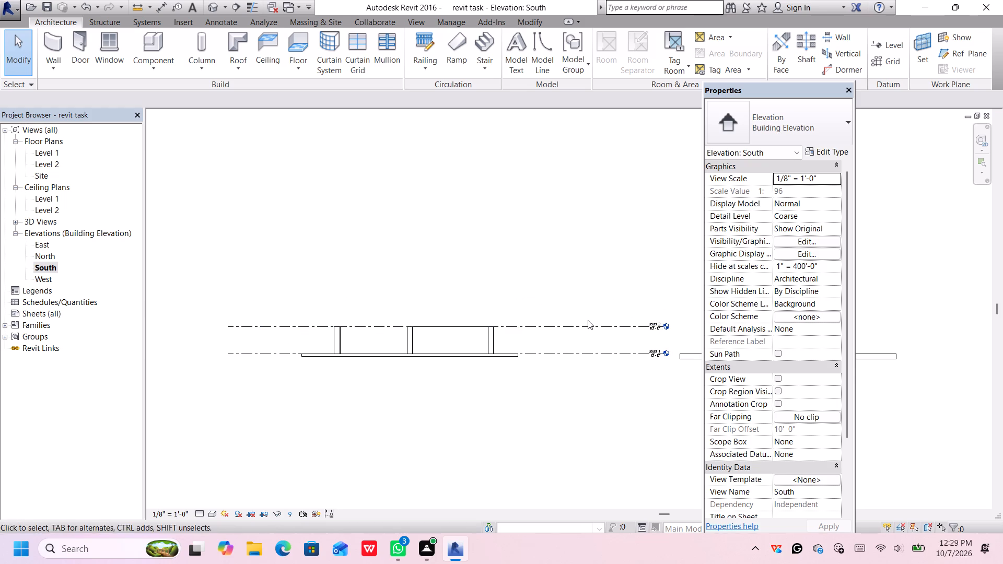
{"action": "scroll", "coordinate": [588, 320], "scroll_direction": "up", "scroll_amount": 3}
{"action": "middle_click_drag", "start_coordinate": [636, 325], "coordinate": [540, 316]}
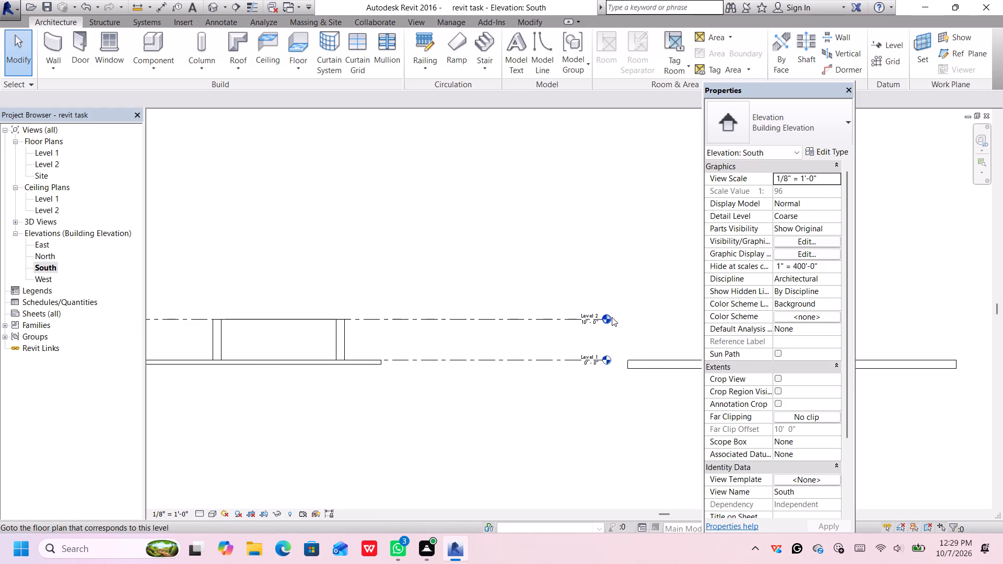
{"action": "left_click", "coordinate": [609, 318]}
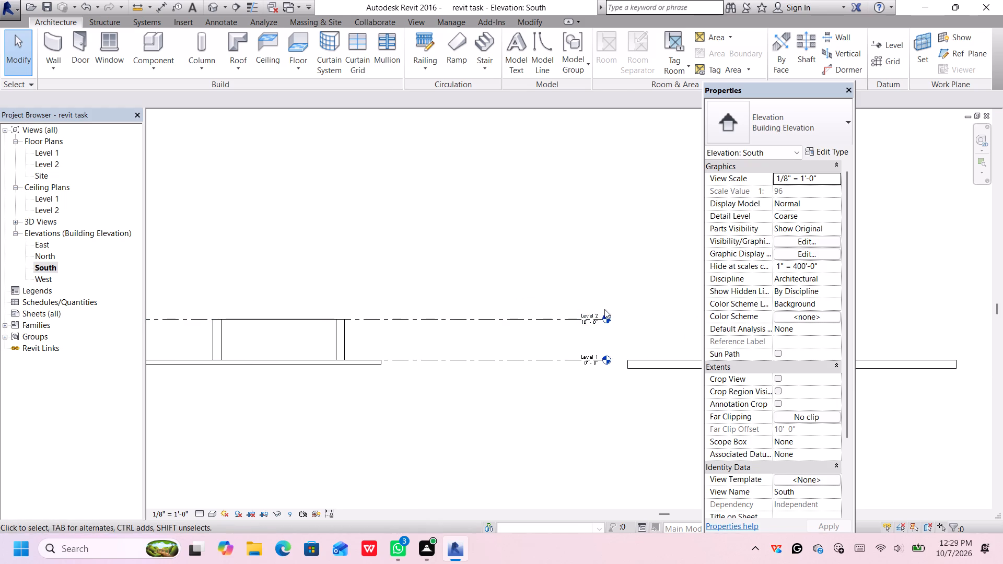
{"action": "left_click", "coordinate": [876, 41]}
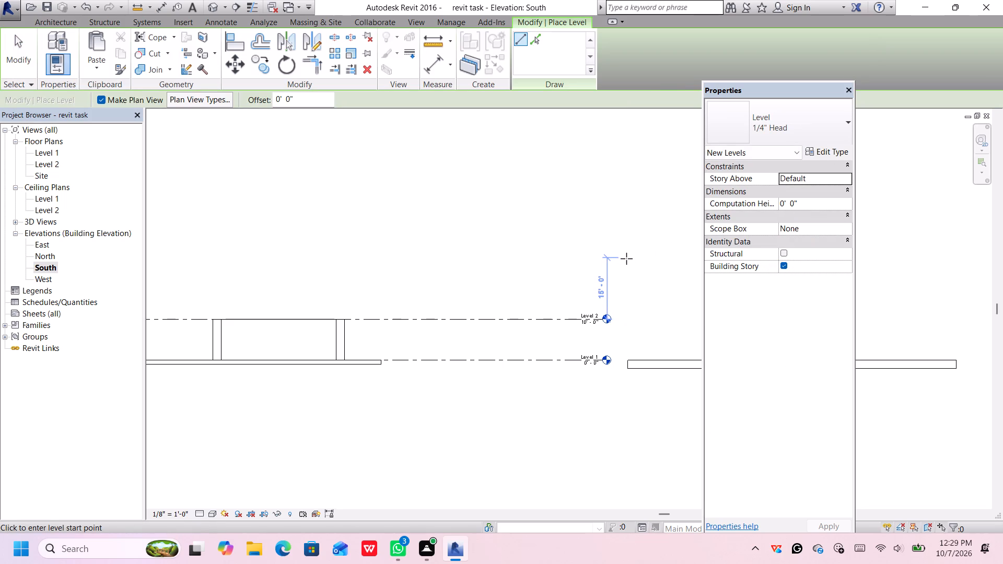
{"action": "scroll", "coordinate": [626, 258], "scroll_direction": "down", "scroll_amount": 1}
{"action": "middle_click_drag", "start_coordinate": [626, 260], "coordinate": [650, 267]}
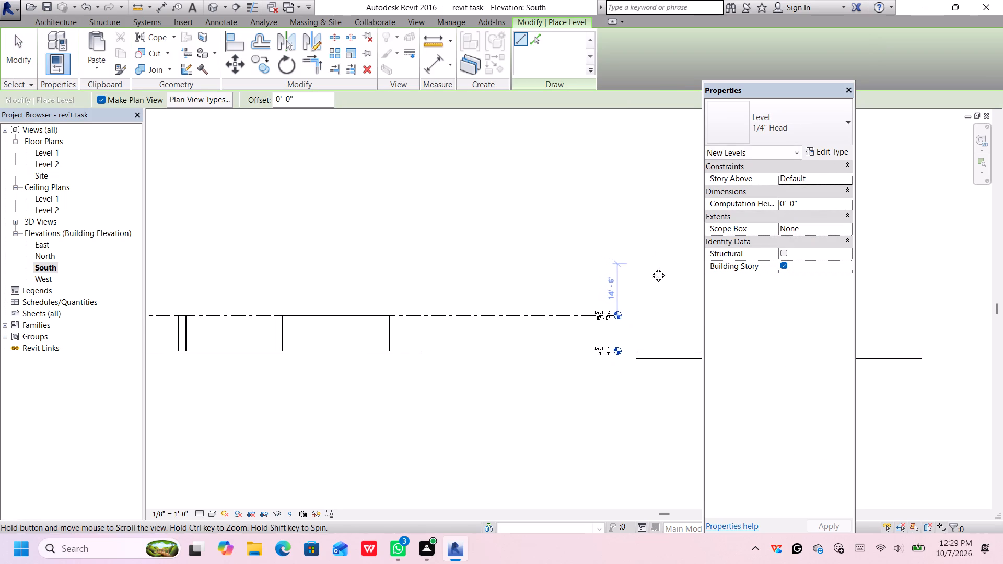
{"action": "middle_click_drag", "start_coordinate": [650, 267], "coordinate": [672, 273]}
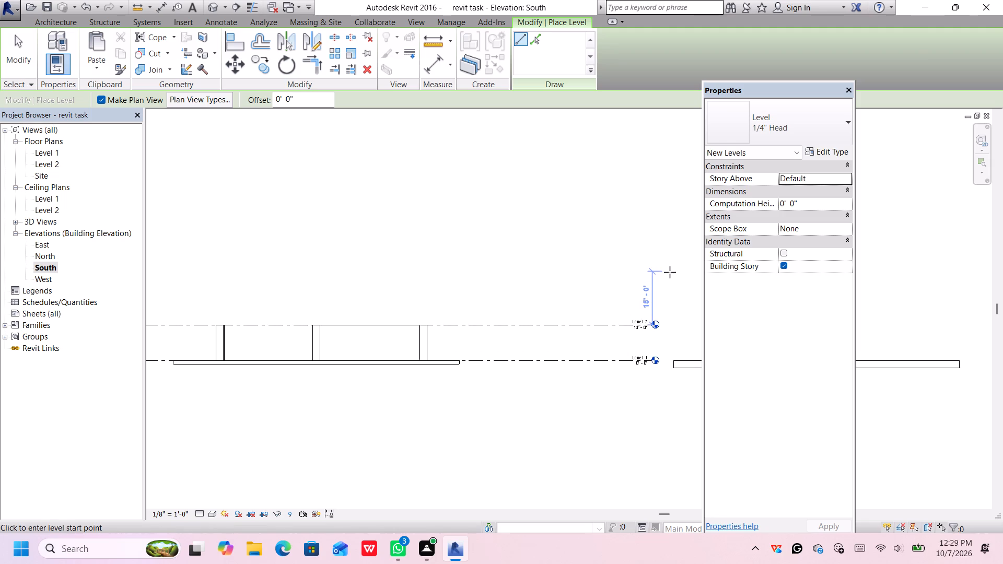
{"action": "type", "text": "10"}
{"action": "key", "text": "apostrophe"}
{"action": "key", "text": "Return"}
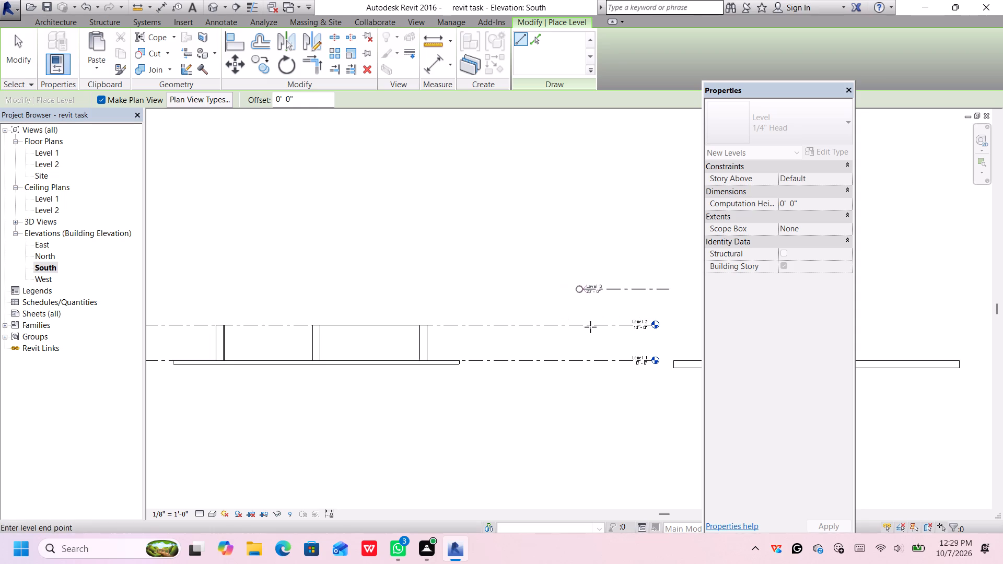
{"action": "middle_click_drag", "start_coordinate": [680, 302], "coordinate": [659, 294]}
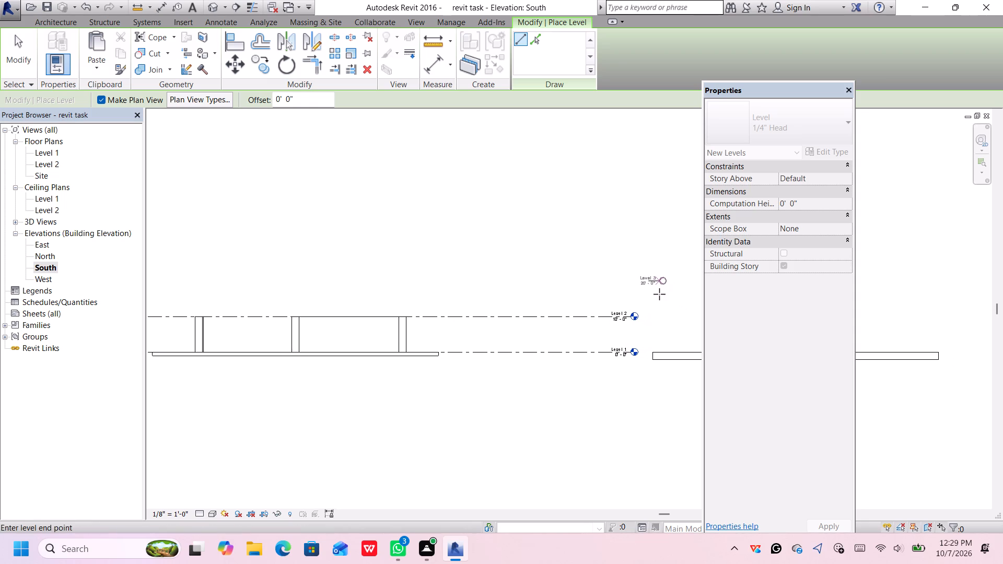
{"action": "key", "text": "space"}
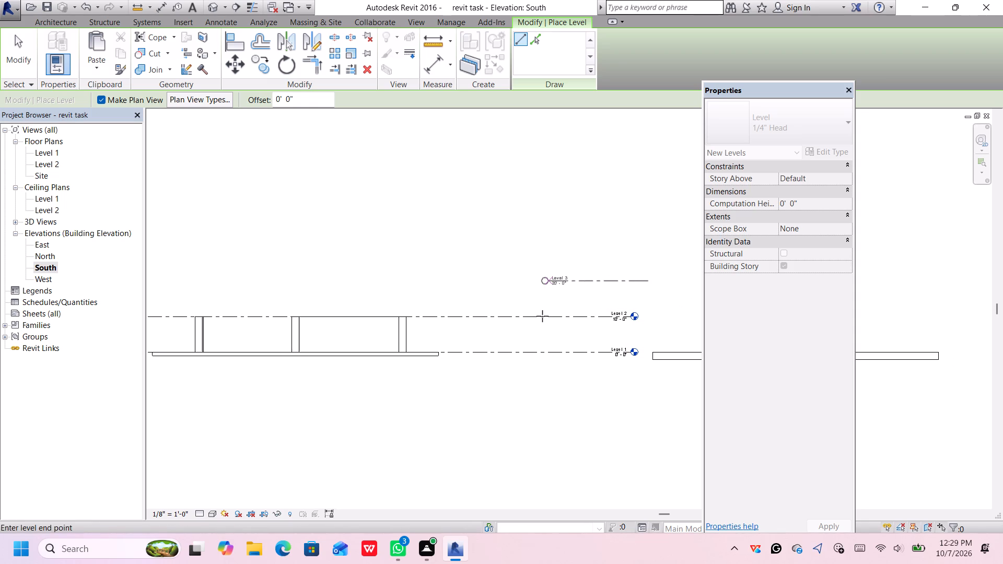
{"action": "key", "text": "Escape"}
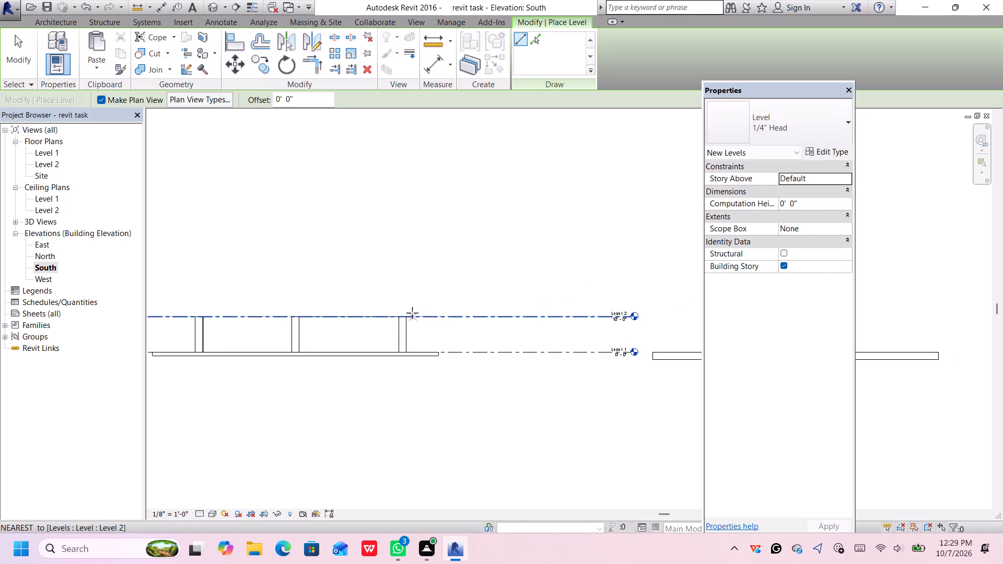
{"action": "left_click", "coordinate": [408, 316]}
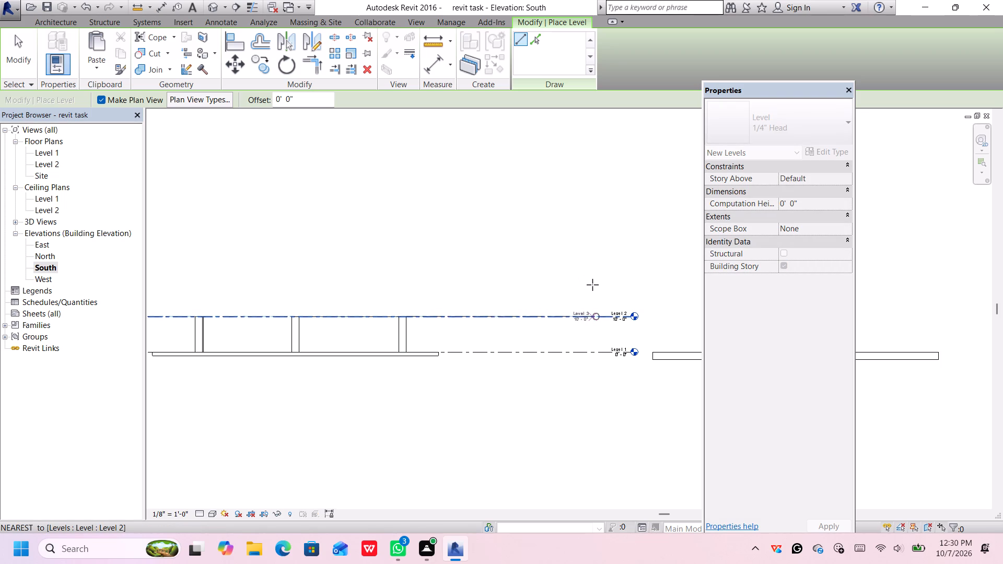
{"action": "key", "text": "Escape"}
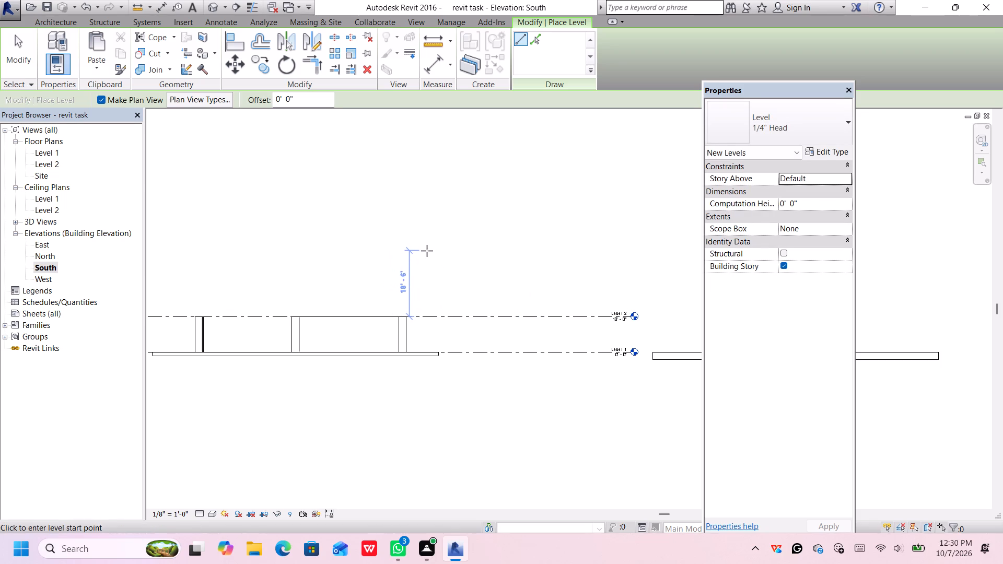
Draw a new level 10' above Level 2, ending in line with the existing level heads.
{"action": "key", "text": "1"}
{"action": "key", "text": "0"}
{"action": "key", "text": "apostrophe"}
{"action": "key", "text": "Return"}
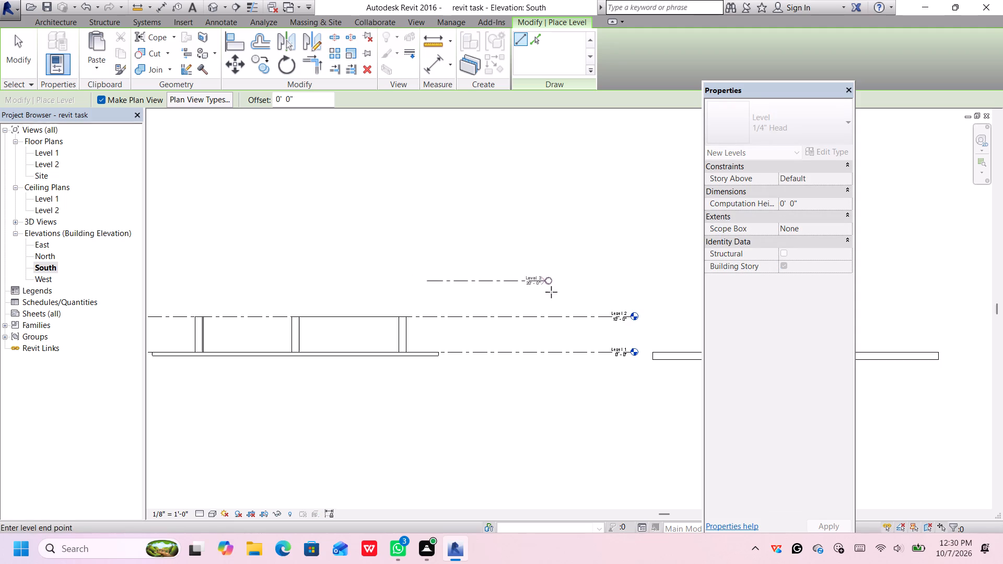
{"action": "left_click", "coordinate": [626, 288]}
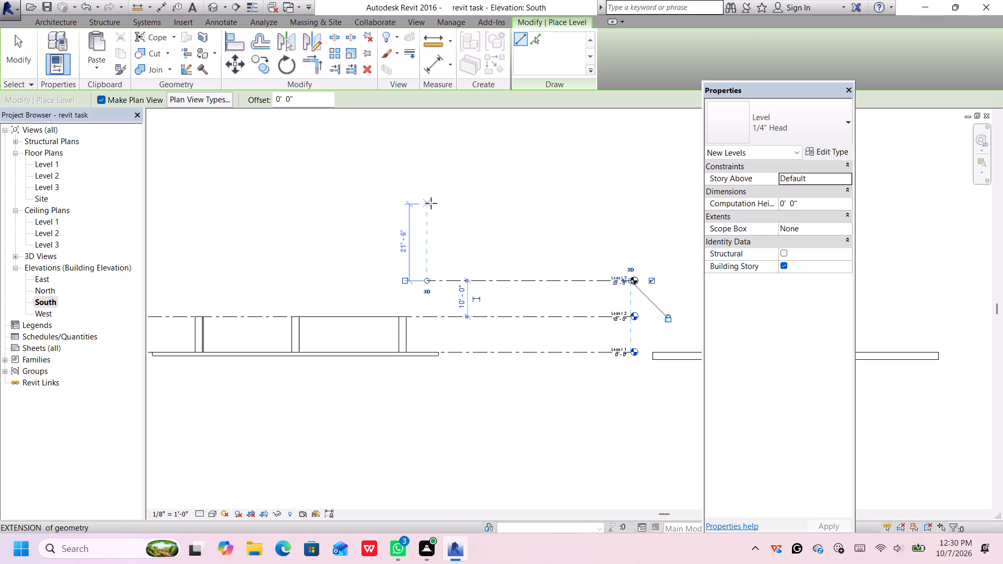
Draw a new level 10' above Level 3, ending in line with the existing level heads.
{"action": "type", "text": "10'"}
{"action": "key", "text": "Return"}
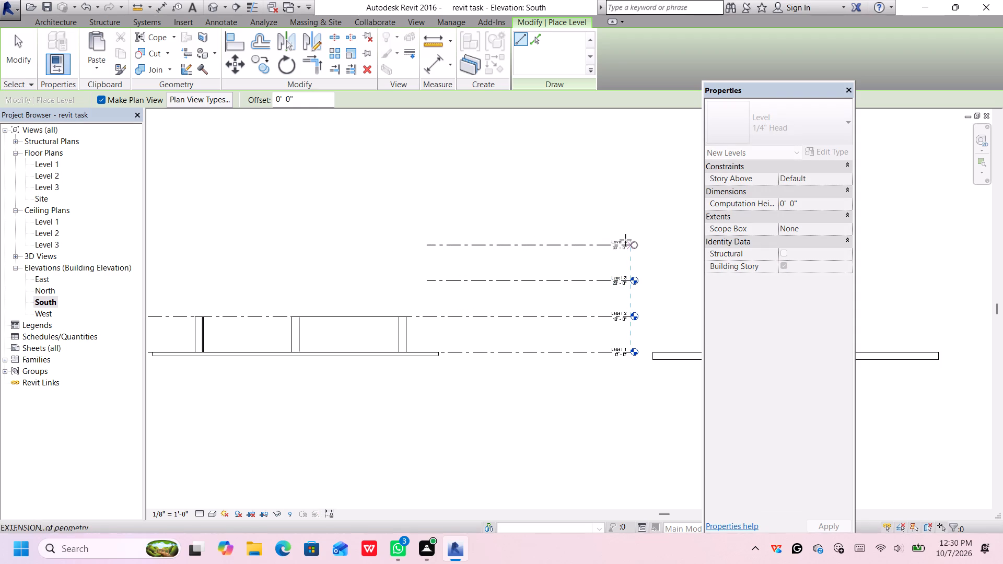
{"action": "left_click", "coordinate": [626, 241]}
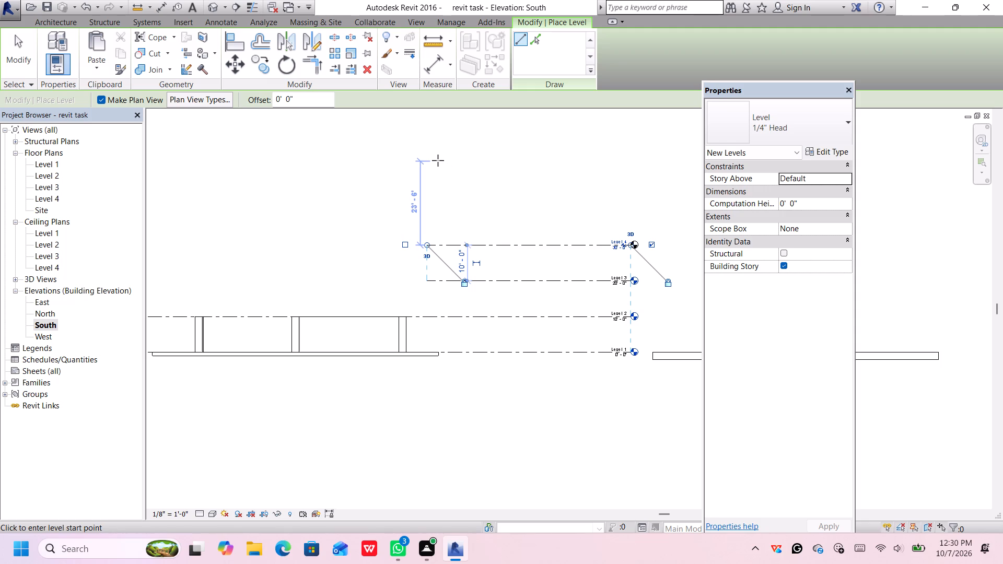
Draw a new level 10' above Level 4, ending in line with the level heads, and leave the Level tool.
{"action": "type", "text": "10"}
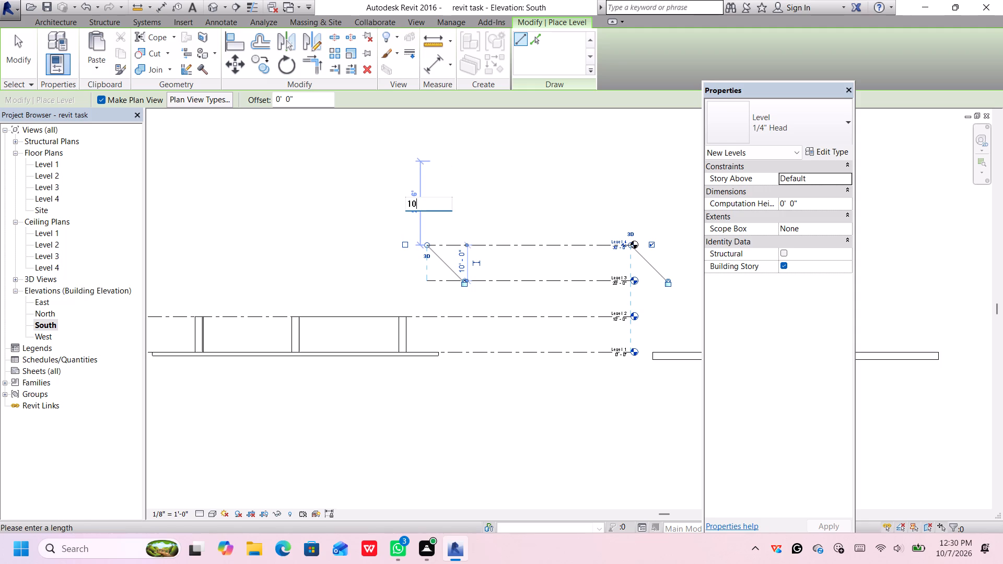
{"action": "key", "text": "apostrophe"}
{"action": "key", "text": "Return"}
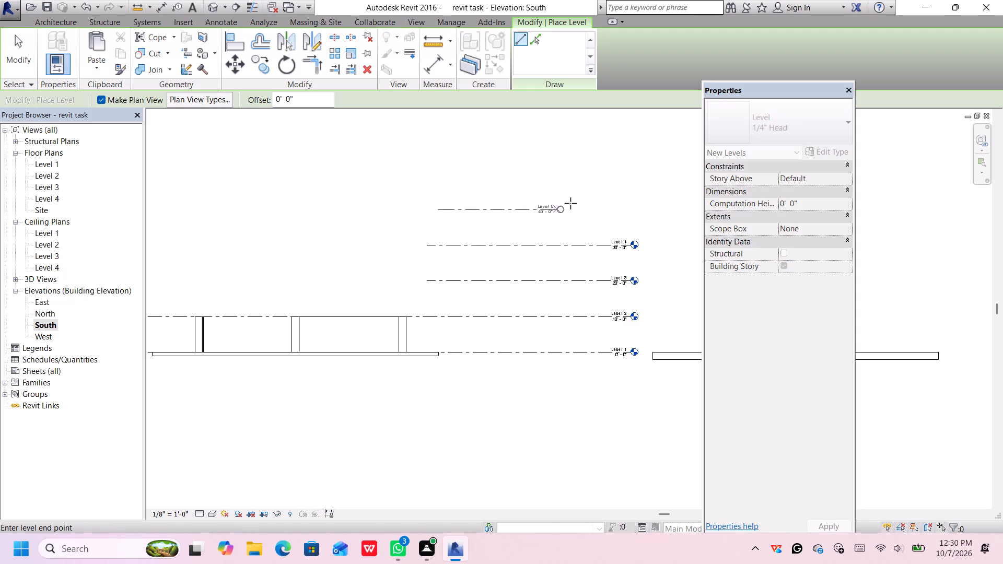
{"action": "left_click", "coordinate": [632, 208]}
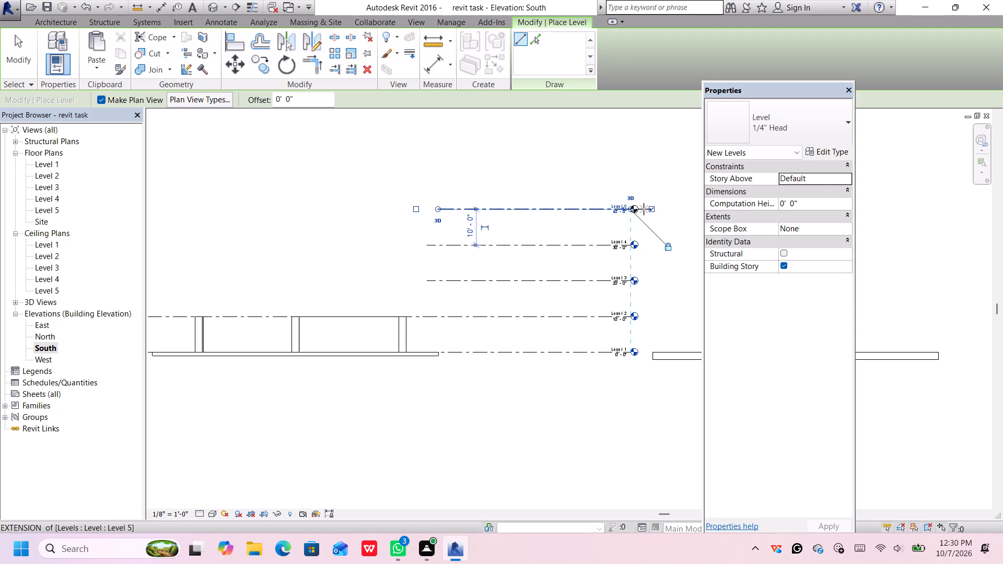
{"action": "left_click", "coordinate": [427, 204]}
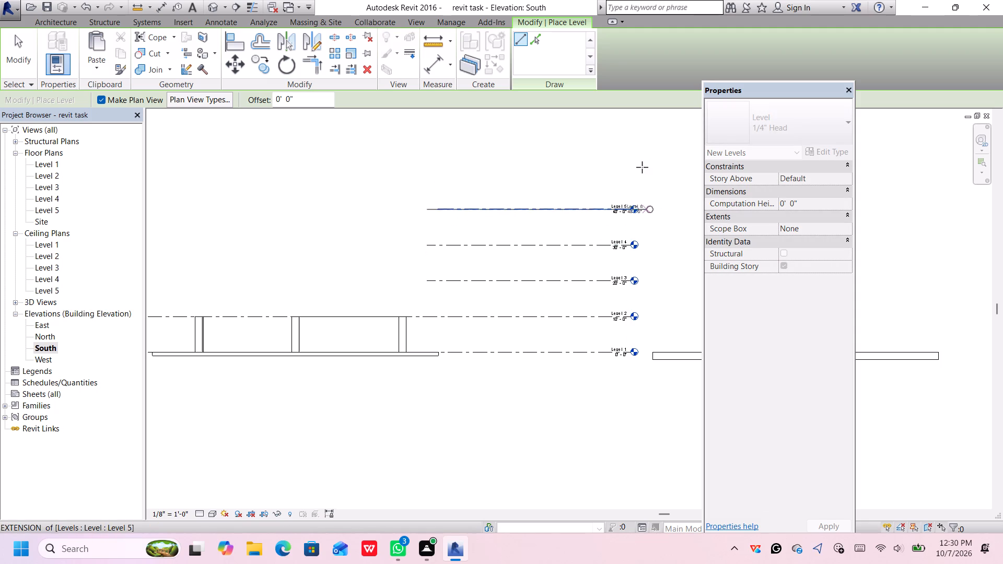
{"action": "key", "text": "Escape"}
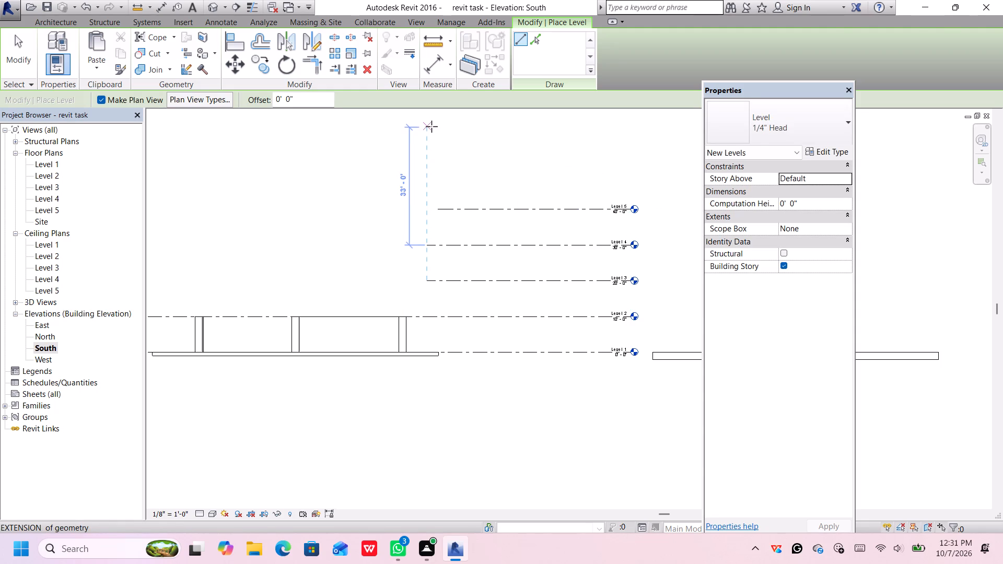
{"action": "key", "text": "Escape"}
Extend the headless end of the Level 5 line to align with the ends of Levels 3 and 4.
{"action": "left_click", "coordinate": [476, 206]}
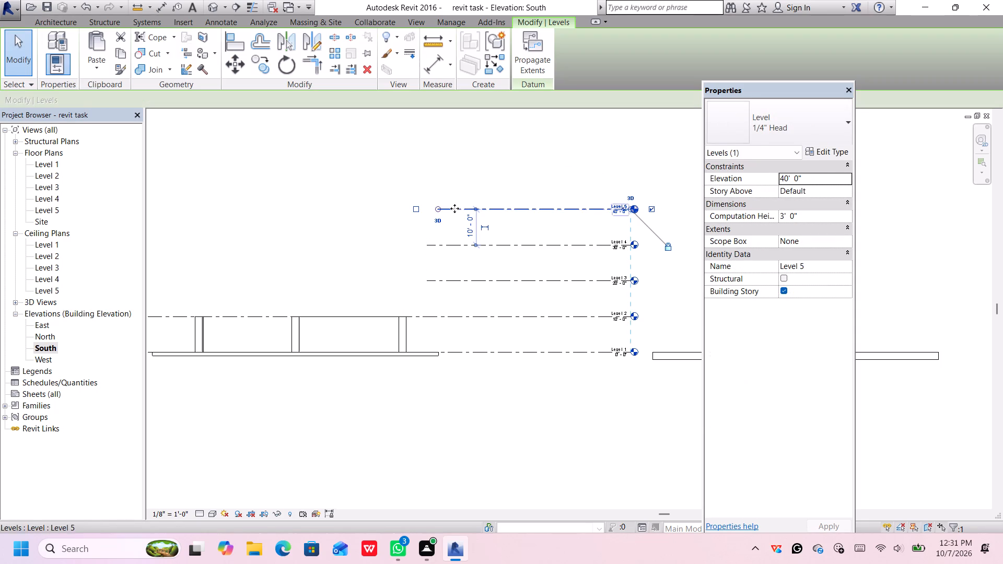
{"action": "left_click_drag", "start_coordinate": [439, 209], "coordinate": [434, 208]}
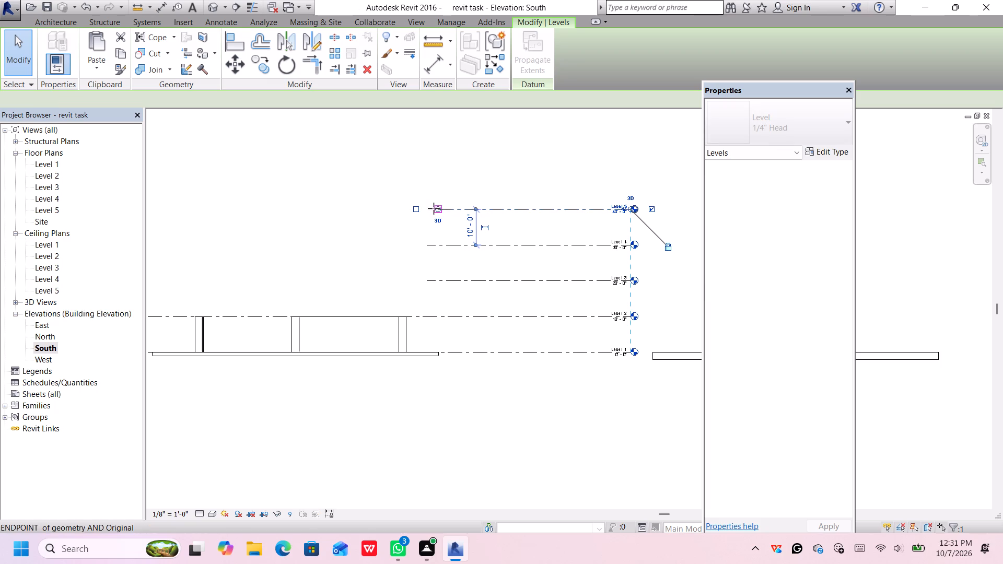
{"action": "left_click_drag", "start_coordinate": [434, 208], "coordinate": [424, 205]}
{"action": "left_click", "coordinate": [469, 183]}
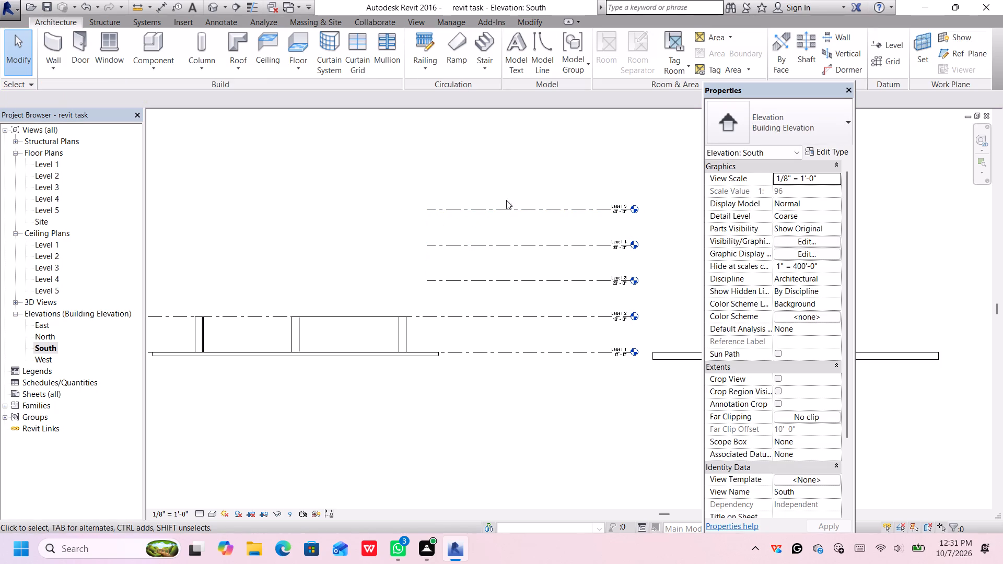
{"action": "left_click", "coordinate": [635, 207]}
Examine the stacked levels in relation to the enclosure and the east slab in the South elevation.
{"action": "scroll", "coordinate": [512, 222], "scroll_direction": "down", "scroll_amount": 4}
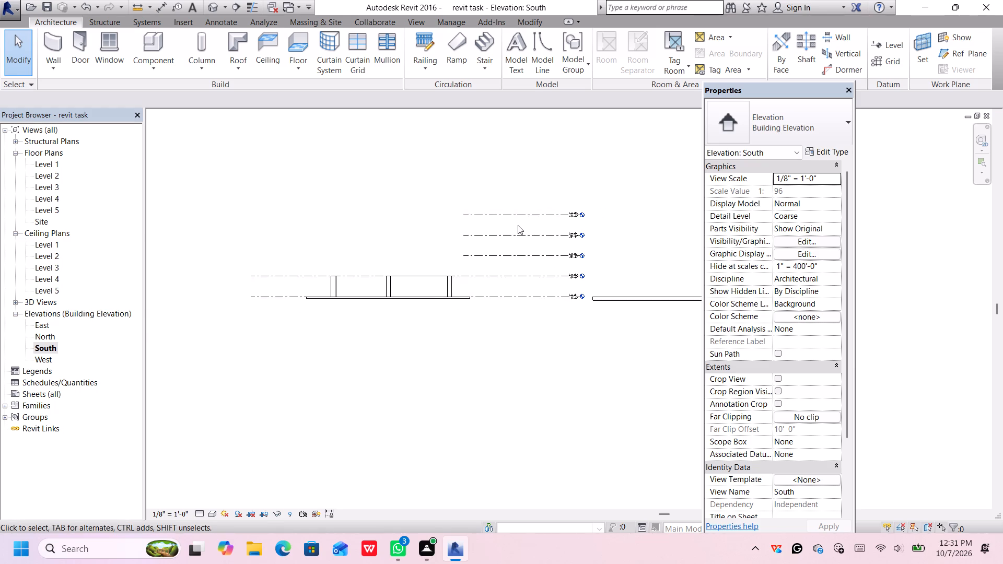
{"action": "middle_click_drag", "start_coordinate": [521, 228], "coordinate": [546, 257]}
{"action": "scroll", "coordinate": [546, 304], "scroll_direction": "up", "scroll_amount": 1}
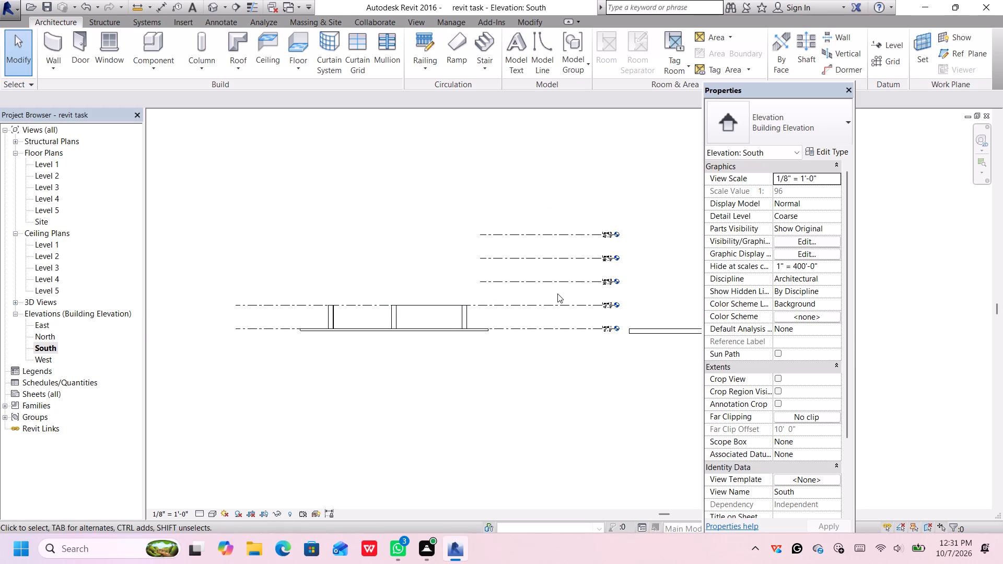
{"action": "middle_click_drag", "start_coordinate": [558, 295], "coordinate": [576, 295]}
{"action": "middle_click", "coordinate": [576, 295]}
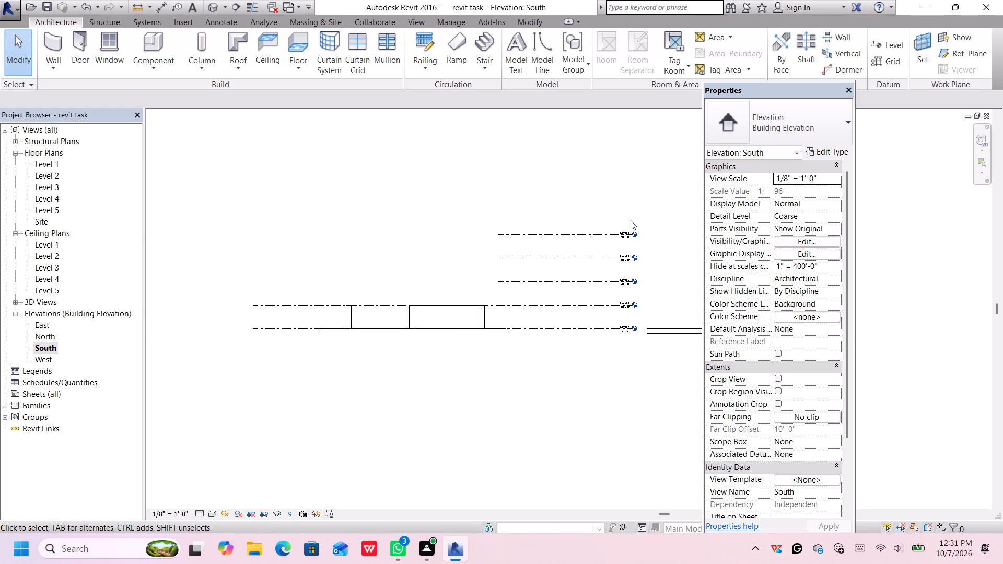
{"action": "scroll", "coordinate": [656, 310], "scroll_direction": "up", "scroll_amount": 1}
{"action": "scroll", "coordinate": [657, 310], "scroll_direction": "down", "scroll_amount": 1}
{"action": "scroll", "coordinate": [657, 311], "scroll_direction": "up", "scroll_amount": 3}
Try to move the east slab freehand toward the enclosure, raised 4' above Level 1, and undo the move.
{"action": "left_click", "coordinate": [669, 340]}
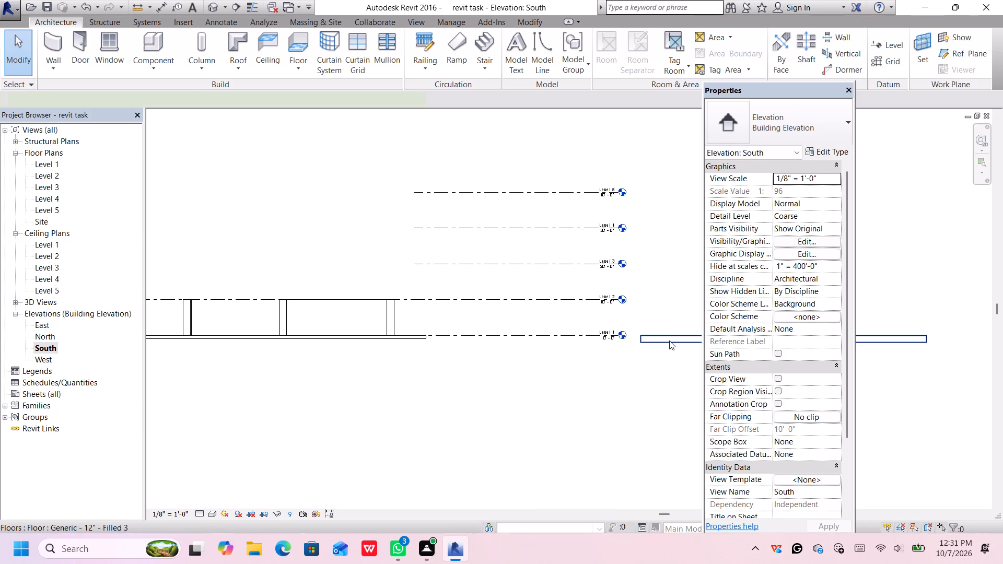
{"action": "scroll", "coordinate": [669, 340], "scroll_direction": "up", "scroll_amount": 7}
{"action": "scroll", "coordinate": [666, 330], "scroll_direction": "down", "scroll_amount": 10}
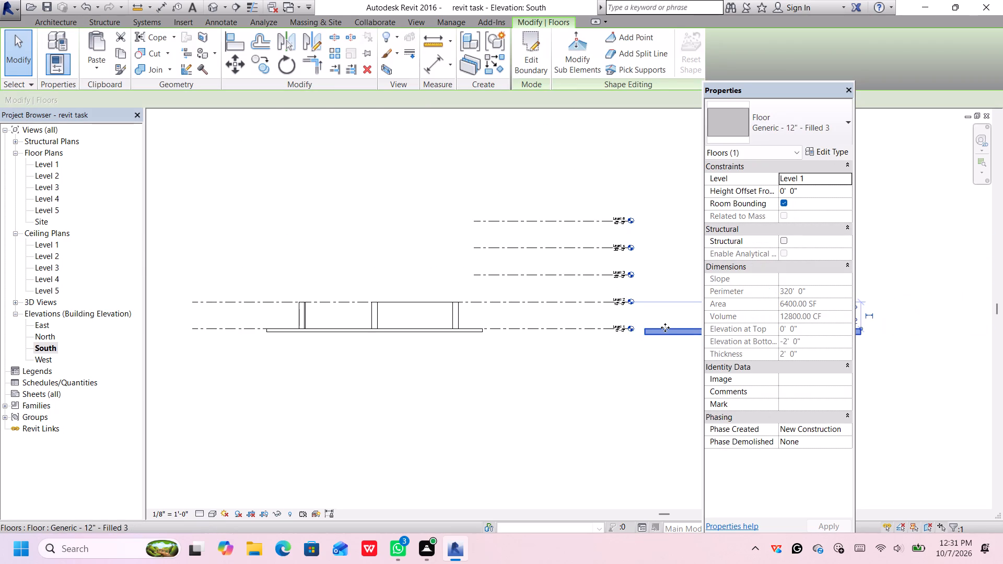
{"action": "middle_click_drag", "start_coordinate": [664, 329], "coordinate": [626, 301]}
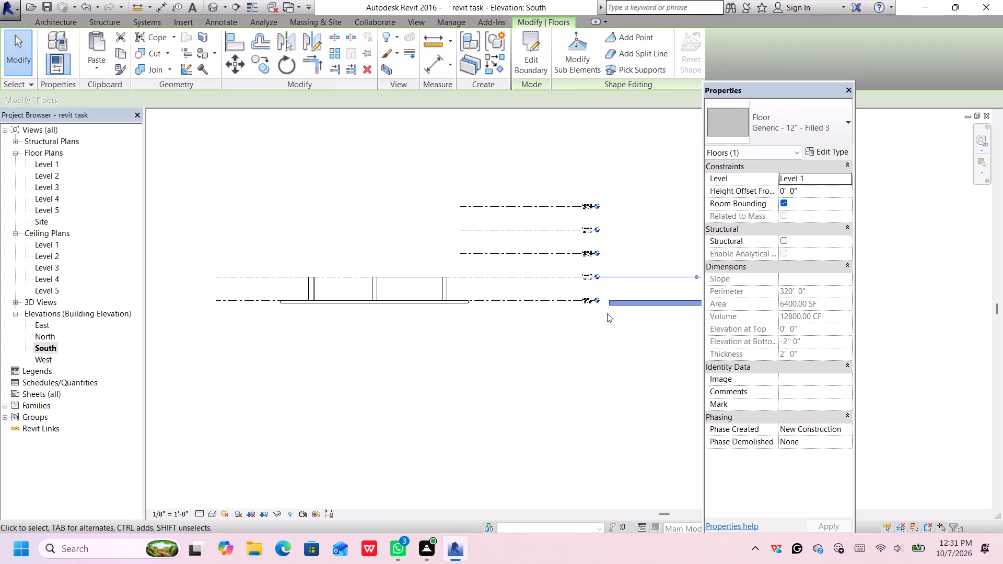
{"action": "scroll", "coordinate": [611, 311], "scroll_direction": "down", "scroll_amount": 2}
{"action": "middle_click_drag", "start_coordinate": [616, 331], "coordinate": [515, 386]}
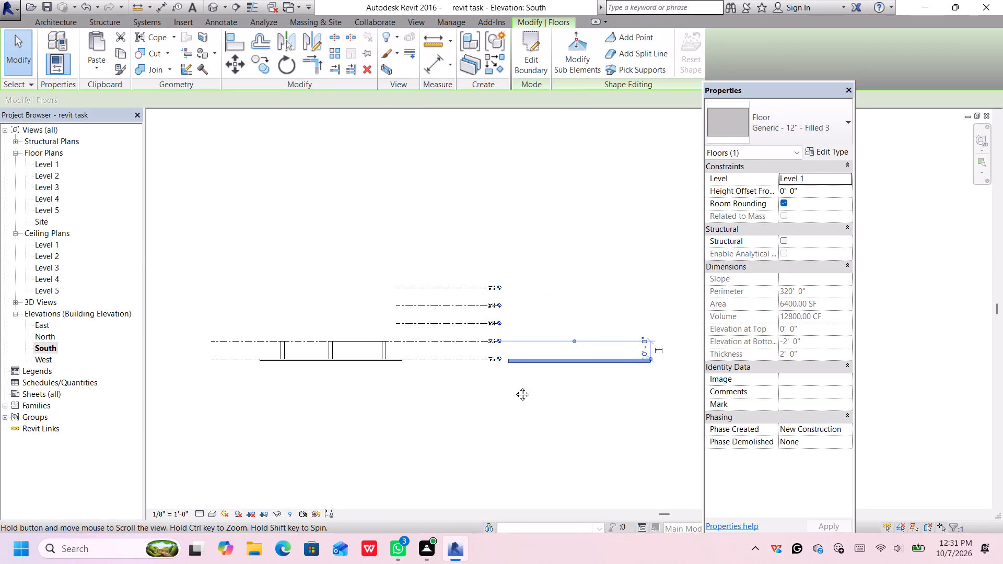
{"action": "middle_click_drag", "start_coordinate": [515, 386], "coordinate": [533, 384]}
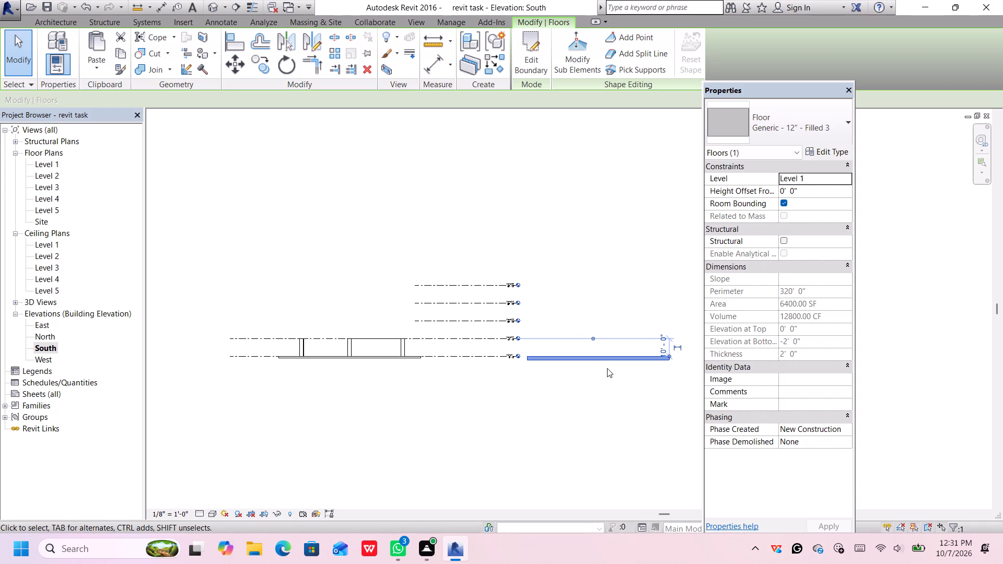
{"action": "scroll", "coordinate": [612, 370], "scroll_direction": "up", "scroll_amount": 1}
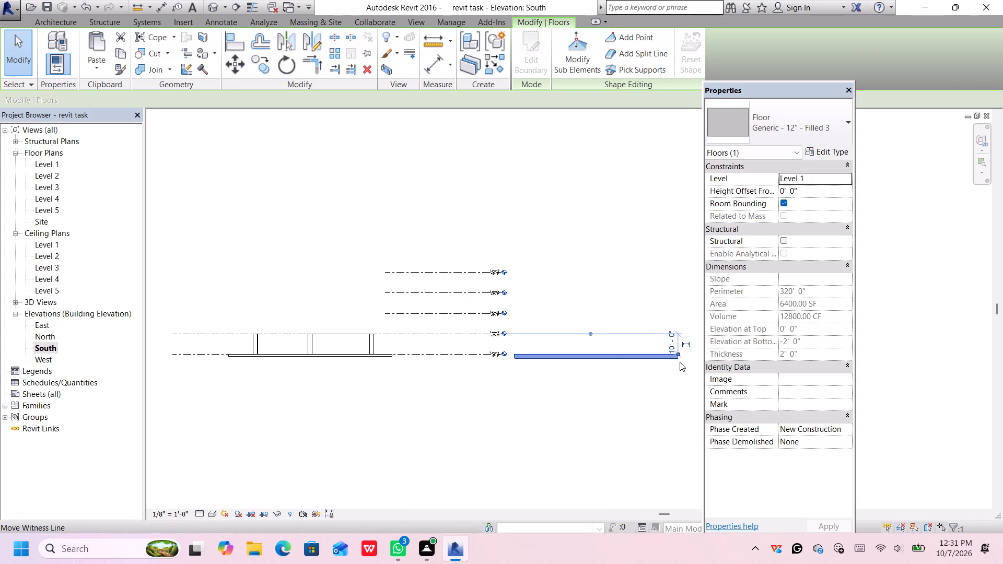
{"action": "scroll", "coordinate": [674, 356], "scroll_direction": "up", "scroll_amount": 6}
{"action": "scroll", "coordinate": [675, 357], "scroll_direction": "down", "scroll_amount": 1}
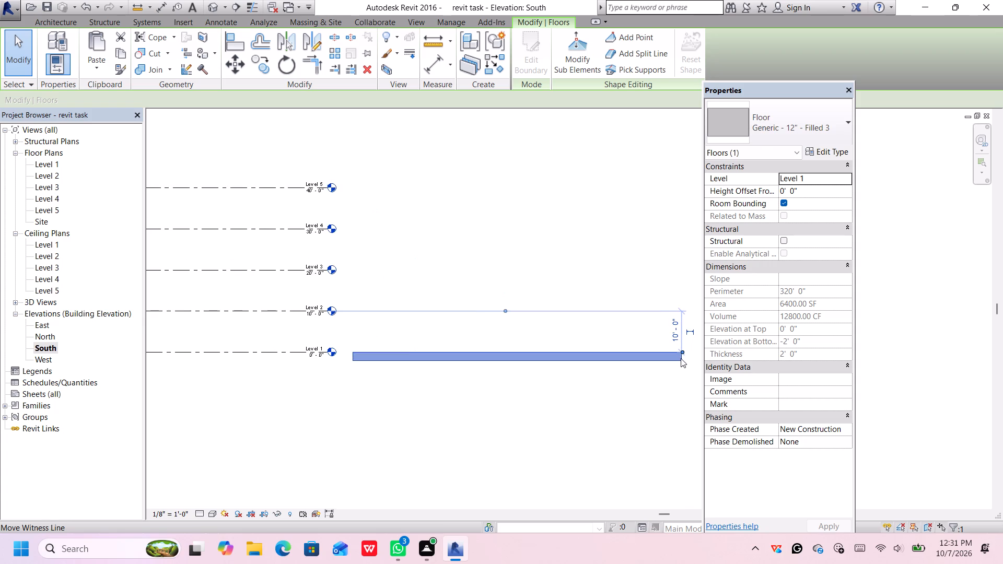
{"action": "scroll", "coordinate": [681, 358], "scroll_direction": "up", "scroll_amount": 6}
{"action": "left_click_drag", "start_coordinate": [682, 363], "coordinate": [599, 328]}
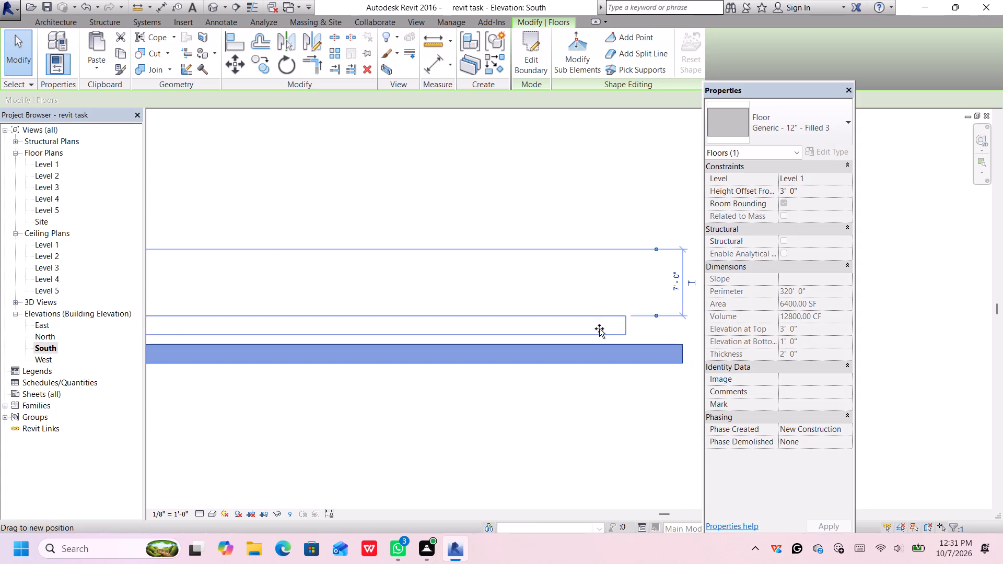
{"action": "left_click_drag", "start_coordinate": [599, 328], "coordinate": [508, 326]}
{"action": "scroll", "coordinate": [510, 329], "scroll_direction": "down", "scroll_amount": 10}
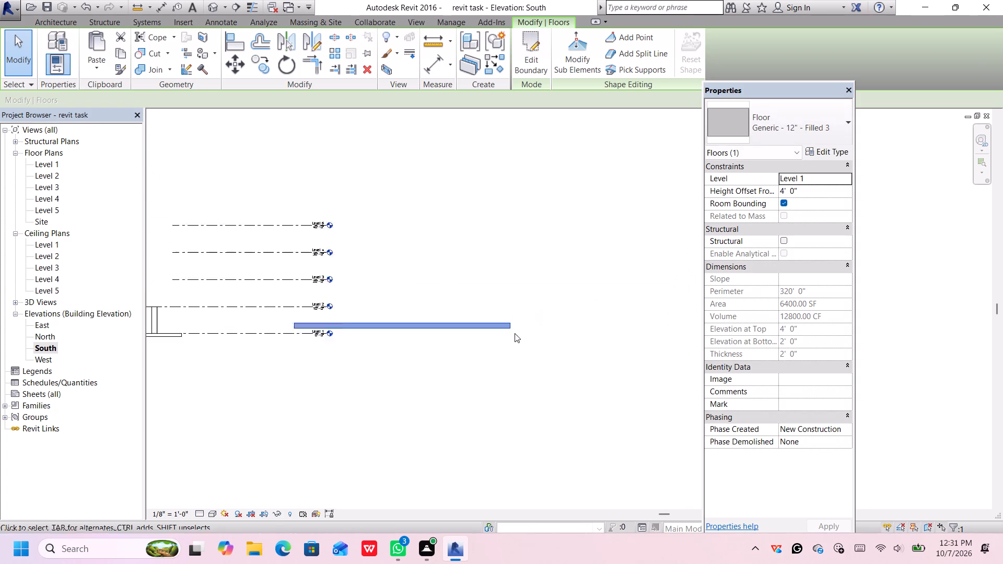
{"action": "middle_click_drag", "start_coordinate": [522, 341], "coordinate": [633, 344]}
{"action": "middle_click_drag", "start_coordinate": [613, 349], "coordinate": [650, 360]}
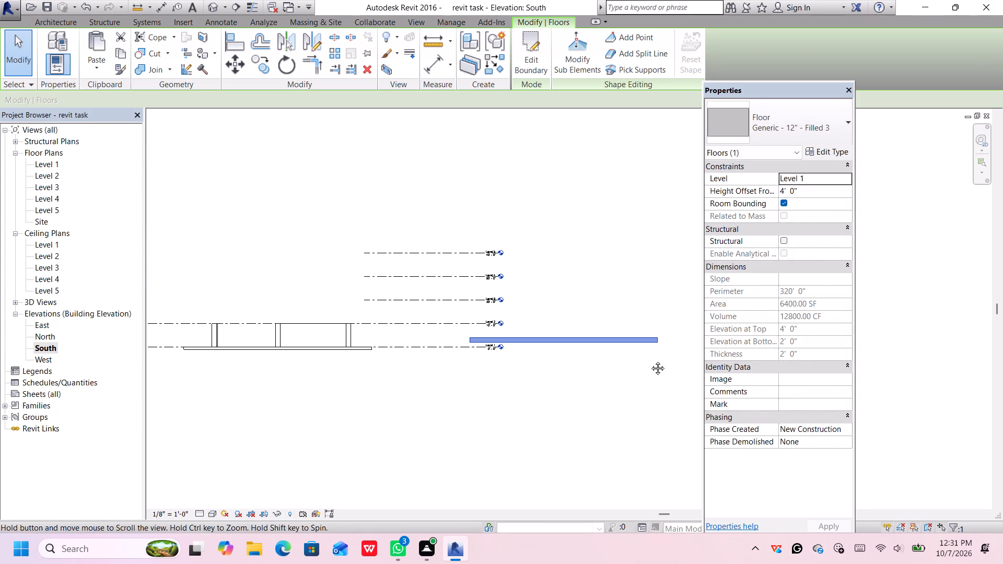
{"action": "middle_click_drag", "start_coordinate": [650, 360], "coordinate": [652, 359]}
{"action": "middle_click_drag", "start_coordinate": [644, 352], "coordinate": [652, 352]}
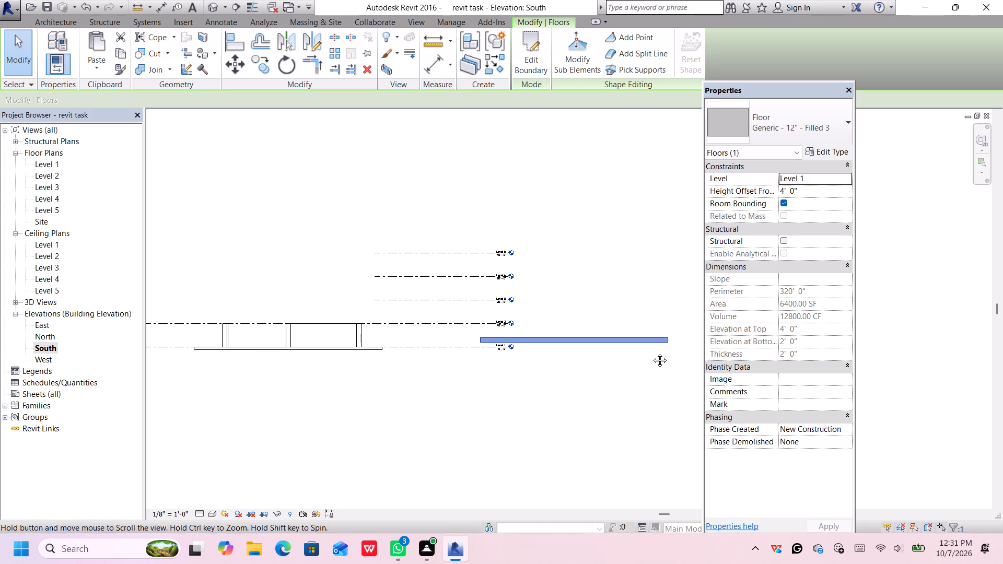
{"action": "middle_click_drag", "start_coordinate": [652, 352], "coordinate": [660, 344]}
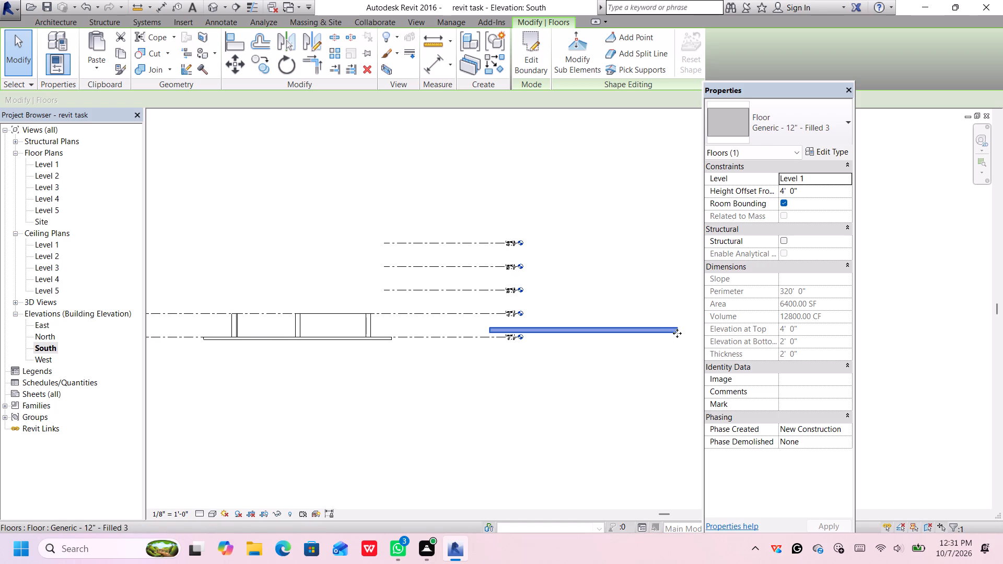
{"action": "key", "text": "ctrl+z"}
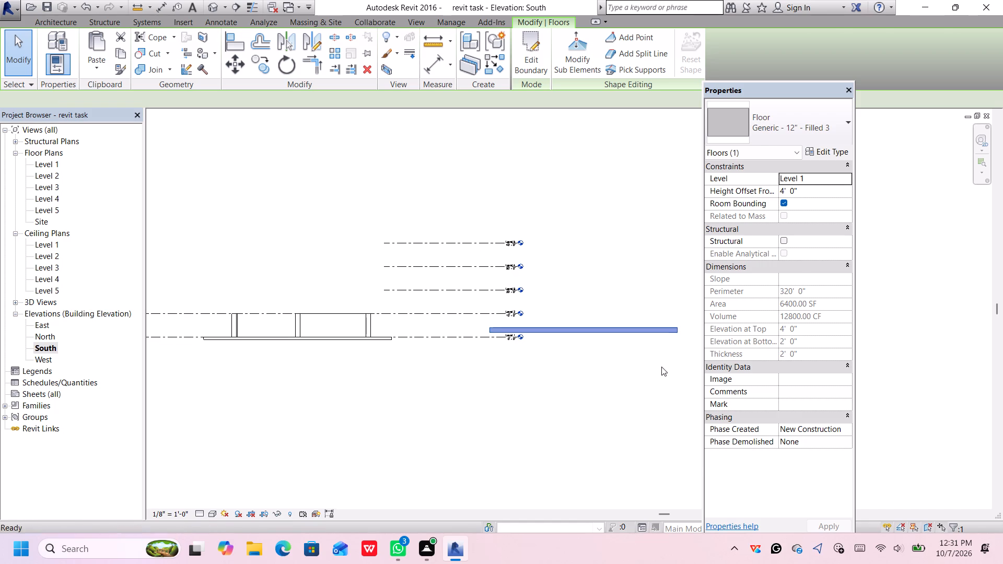
Copy the east slab to the clipboard.
{"action": "scroll", "coordinate": [662, 363], "scroll_direction": "down", "scroll_amount": 9}
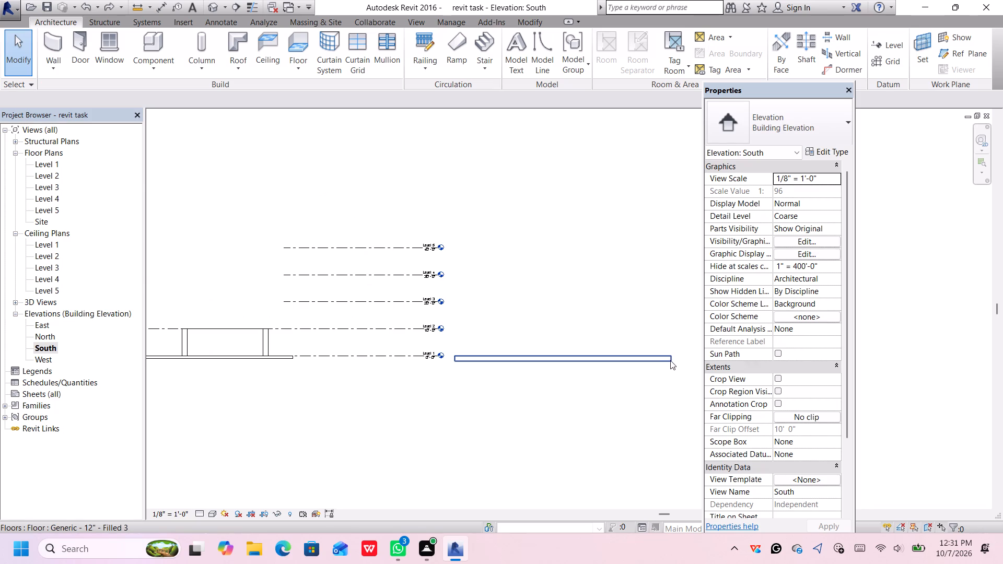
{"action": "left_click", "coordinate": [671, 360]}
{"action": "scroll", "coordinate": [669, 359], "scroll_direction": "up", "scroll_amount": 3}
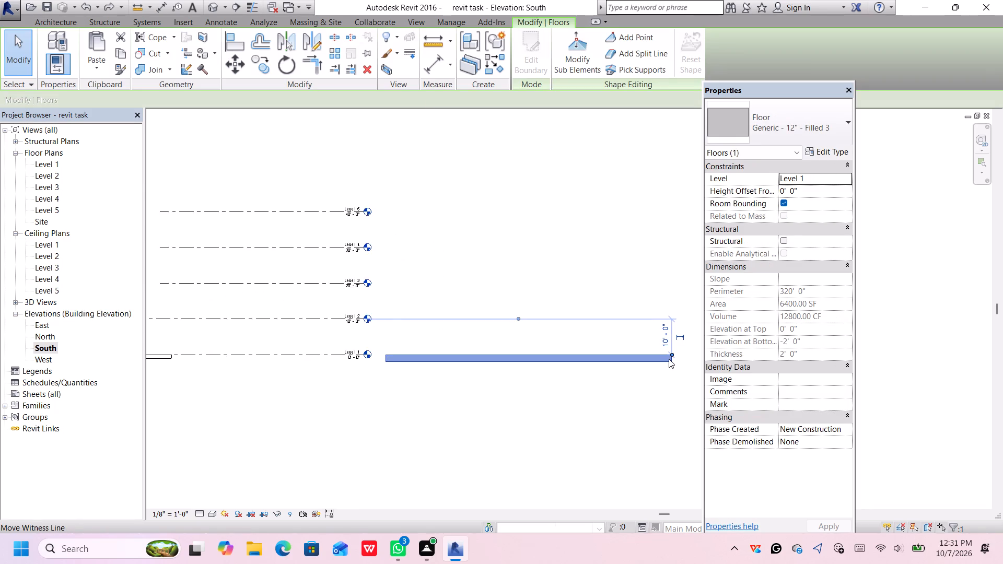
{"action": "right_click", "coordinate": [670, 361]}
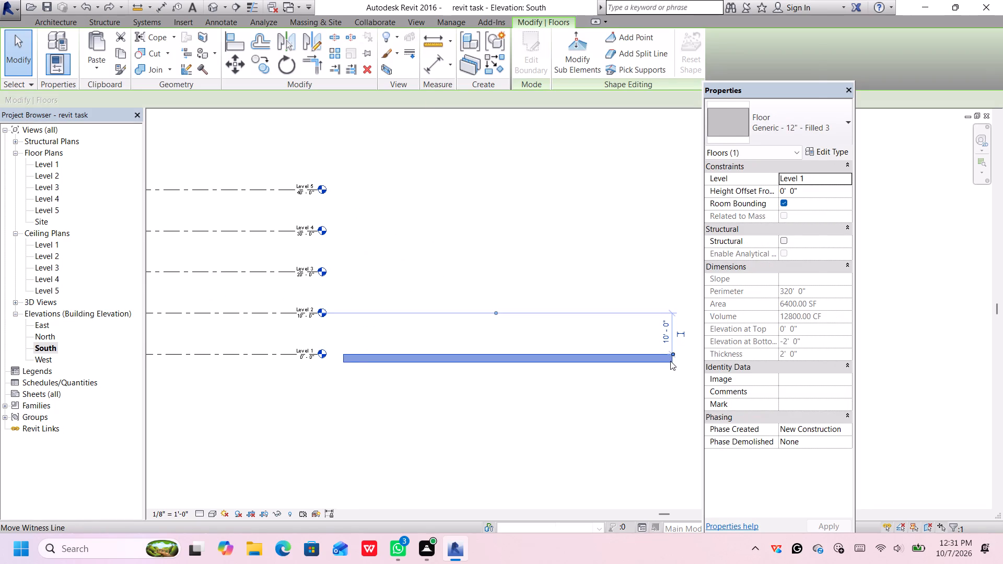
{"action": "left_click", "coordinate": [670, 363]}
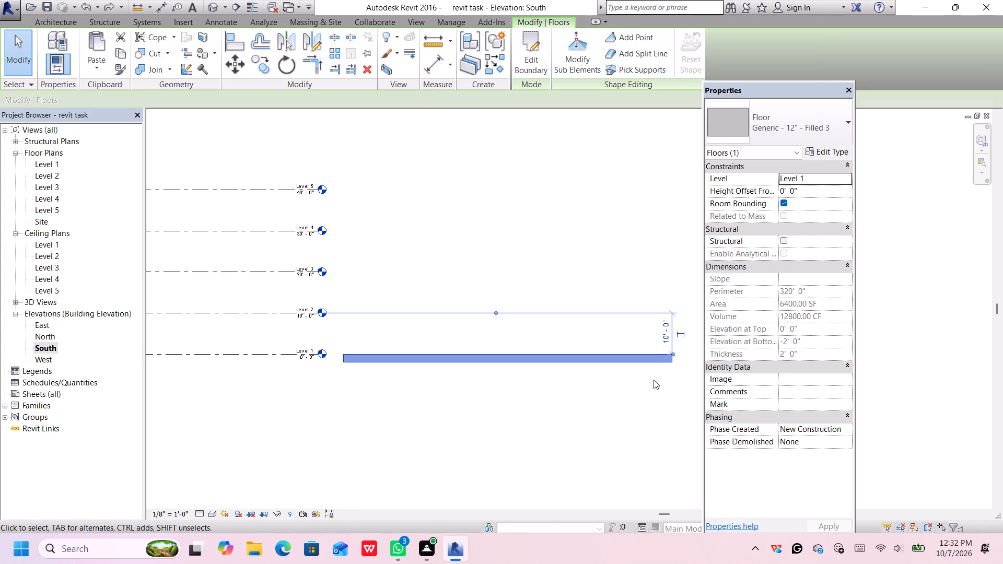
{"action": "key", "text": "ctrl+c"}
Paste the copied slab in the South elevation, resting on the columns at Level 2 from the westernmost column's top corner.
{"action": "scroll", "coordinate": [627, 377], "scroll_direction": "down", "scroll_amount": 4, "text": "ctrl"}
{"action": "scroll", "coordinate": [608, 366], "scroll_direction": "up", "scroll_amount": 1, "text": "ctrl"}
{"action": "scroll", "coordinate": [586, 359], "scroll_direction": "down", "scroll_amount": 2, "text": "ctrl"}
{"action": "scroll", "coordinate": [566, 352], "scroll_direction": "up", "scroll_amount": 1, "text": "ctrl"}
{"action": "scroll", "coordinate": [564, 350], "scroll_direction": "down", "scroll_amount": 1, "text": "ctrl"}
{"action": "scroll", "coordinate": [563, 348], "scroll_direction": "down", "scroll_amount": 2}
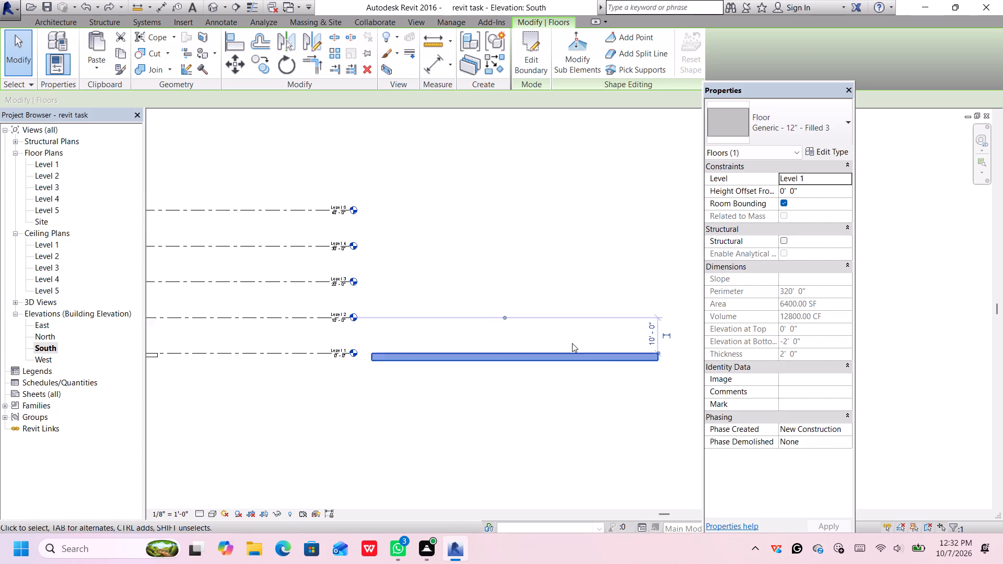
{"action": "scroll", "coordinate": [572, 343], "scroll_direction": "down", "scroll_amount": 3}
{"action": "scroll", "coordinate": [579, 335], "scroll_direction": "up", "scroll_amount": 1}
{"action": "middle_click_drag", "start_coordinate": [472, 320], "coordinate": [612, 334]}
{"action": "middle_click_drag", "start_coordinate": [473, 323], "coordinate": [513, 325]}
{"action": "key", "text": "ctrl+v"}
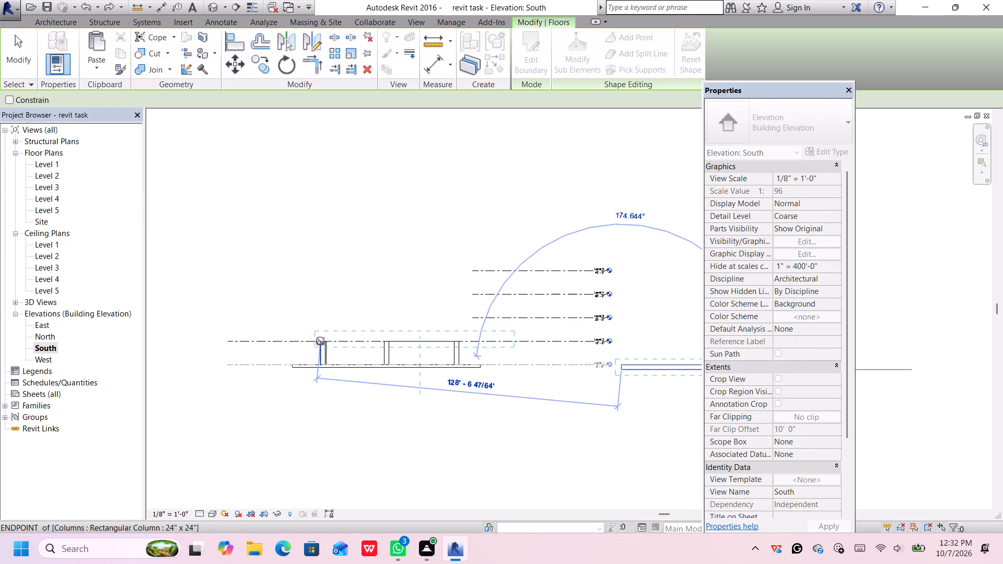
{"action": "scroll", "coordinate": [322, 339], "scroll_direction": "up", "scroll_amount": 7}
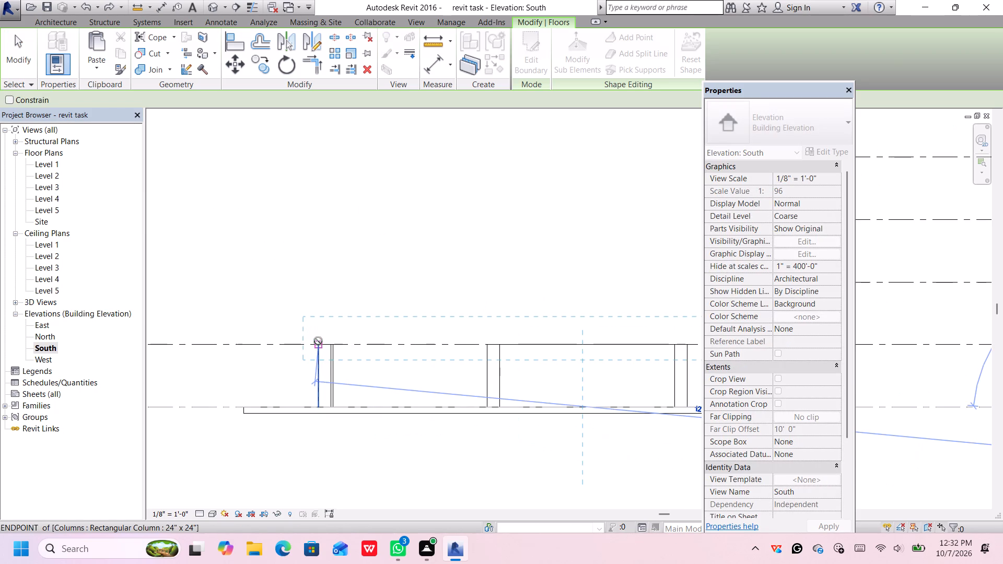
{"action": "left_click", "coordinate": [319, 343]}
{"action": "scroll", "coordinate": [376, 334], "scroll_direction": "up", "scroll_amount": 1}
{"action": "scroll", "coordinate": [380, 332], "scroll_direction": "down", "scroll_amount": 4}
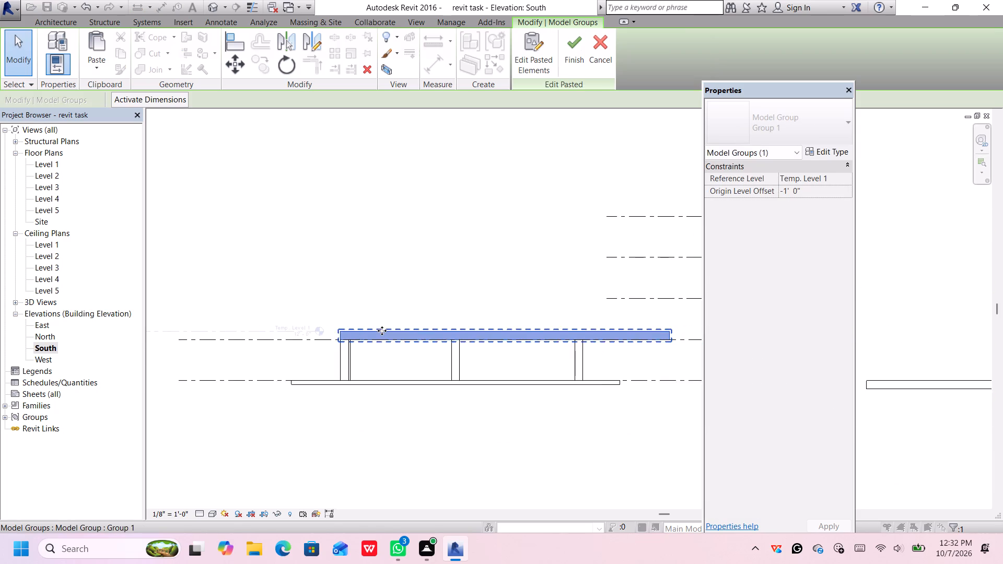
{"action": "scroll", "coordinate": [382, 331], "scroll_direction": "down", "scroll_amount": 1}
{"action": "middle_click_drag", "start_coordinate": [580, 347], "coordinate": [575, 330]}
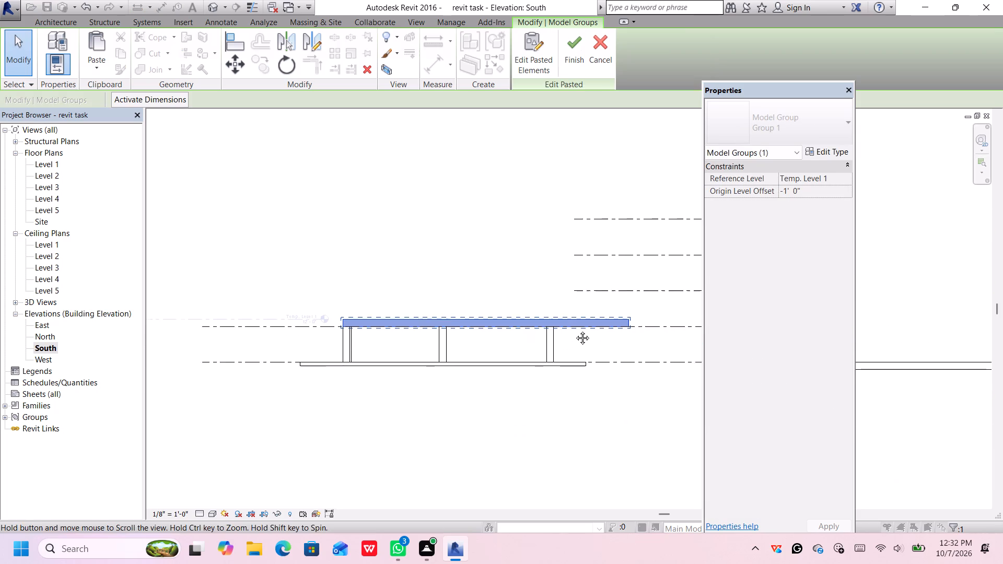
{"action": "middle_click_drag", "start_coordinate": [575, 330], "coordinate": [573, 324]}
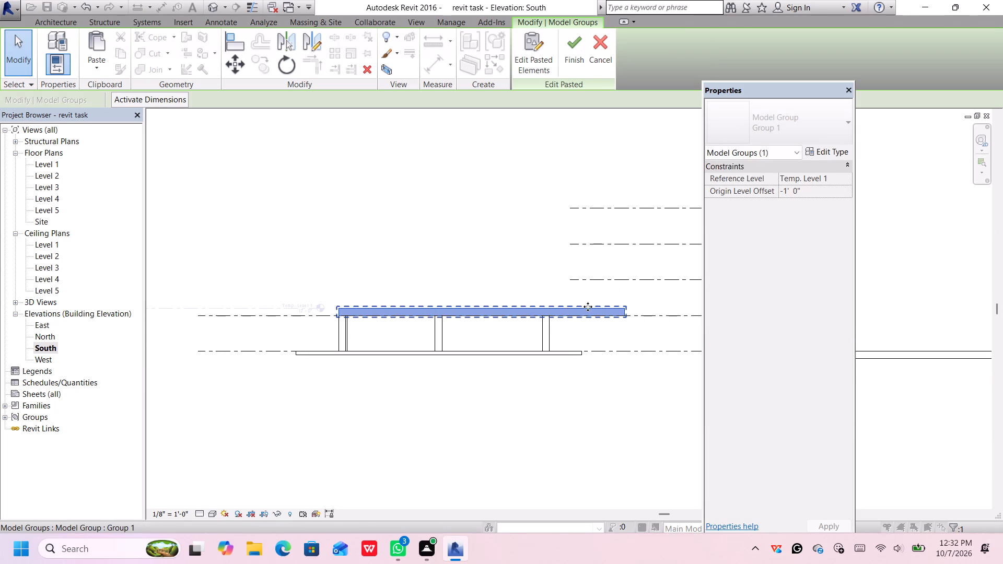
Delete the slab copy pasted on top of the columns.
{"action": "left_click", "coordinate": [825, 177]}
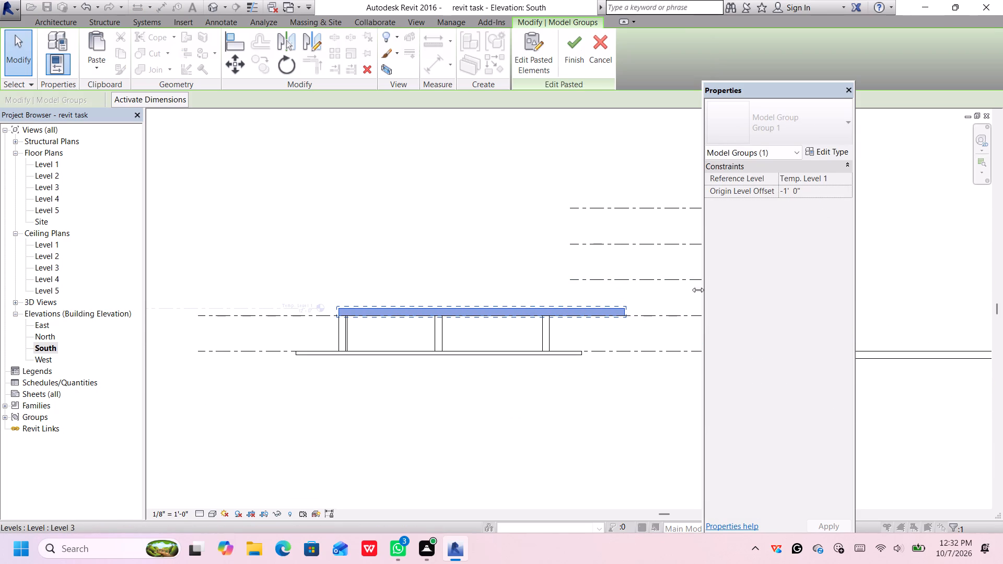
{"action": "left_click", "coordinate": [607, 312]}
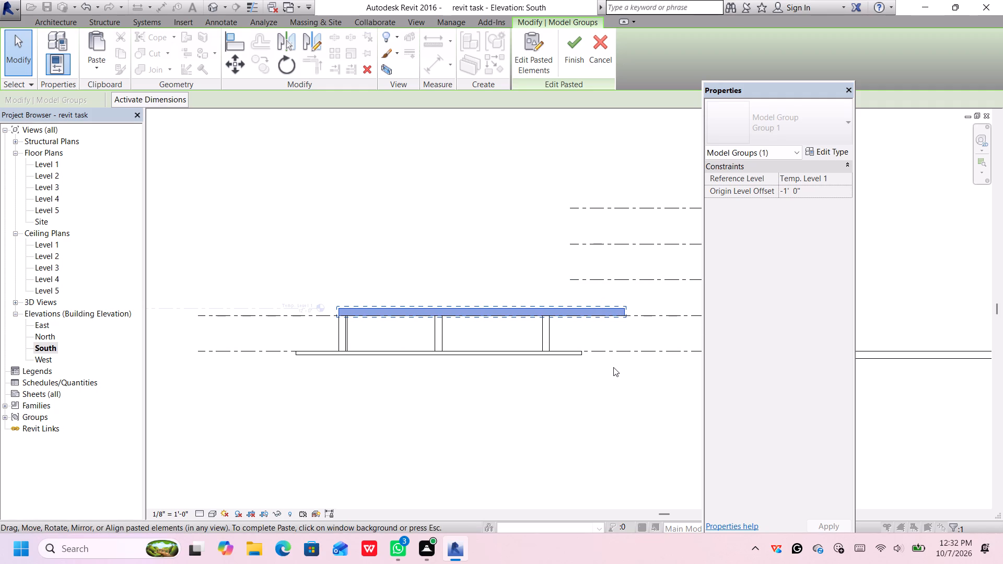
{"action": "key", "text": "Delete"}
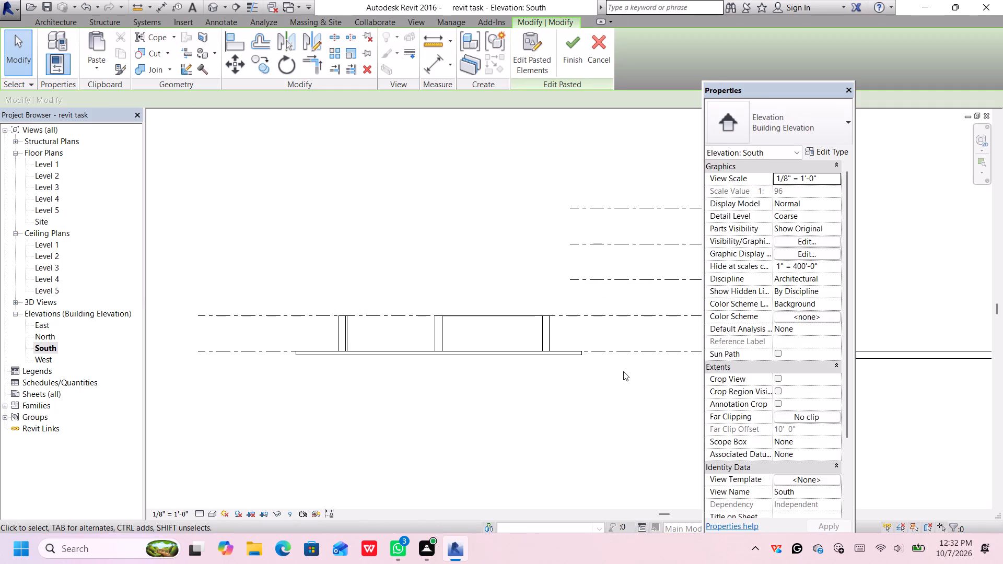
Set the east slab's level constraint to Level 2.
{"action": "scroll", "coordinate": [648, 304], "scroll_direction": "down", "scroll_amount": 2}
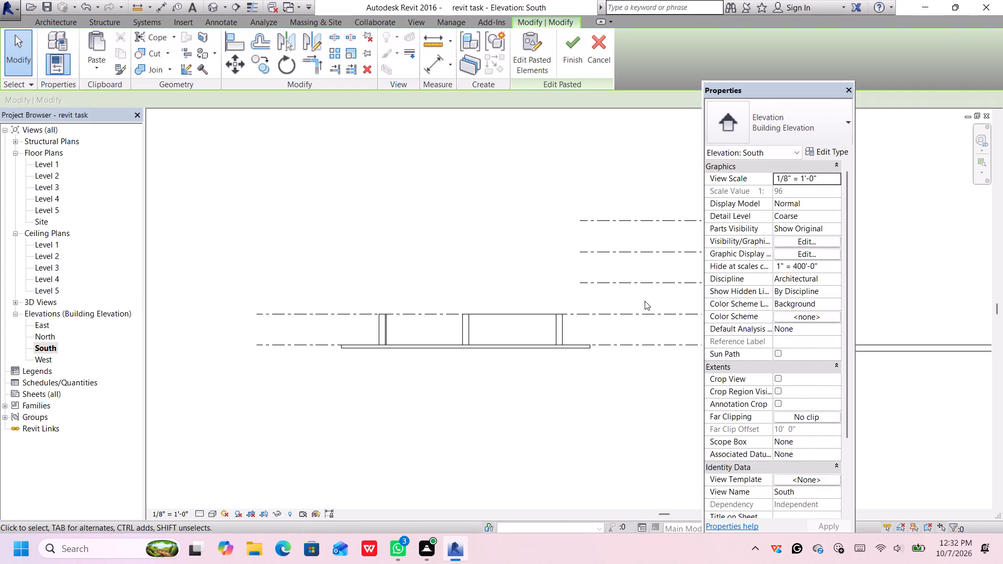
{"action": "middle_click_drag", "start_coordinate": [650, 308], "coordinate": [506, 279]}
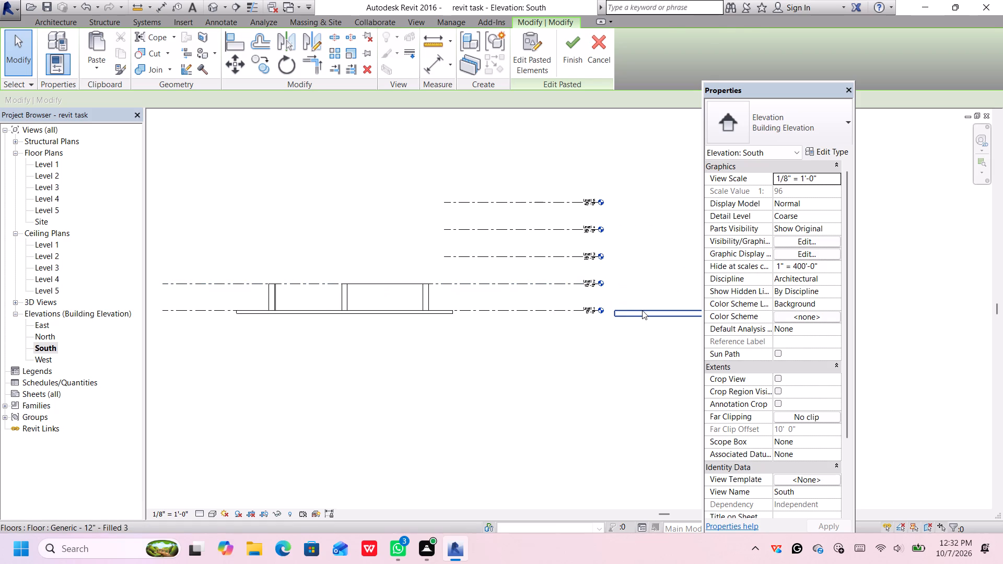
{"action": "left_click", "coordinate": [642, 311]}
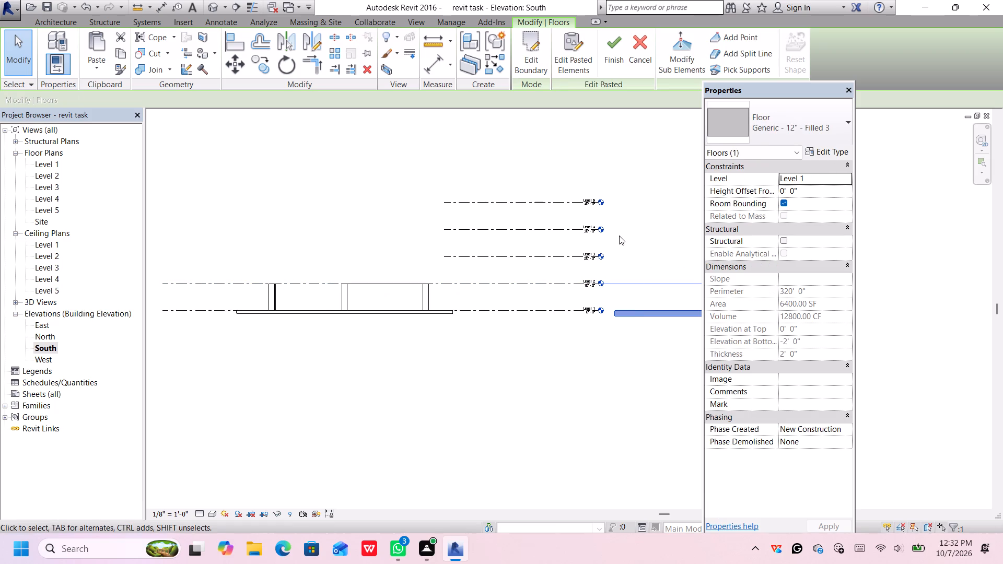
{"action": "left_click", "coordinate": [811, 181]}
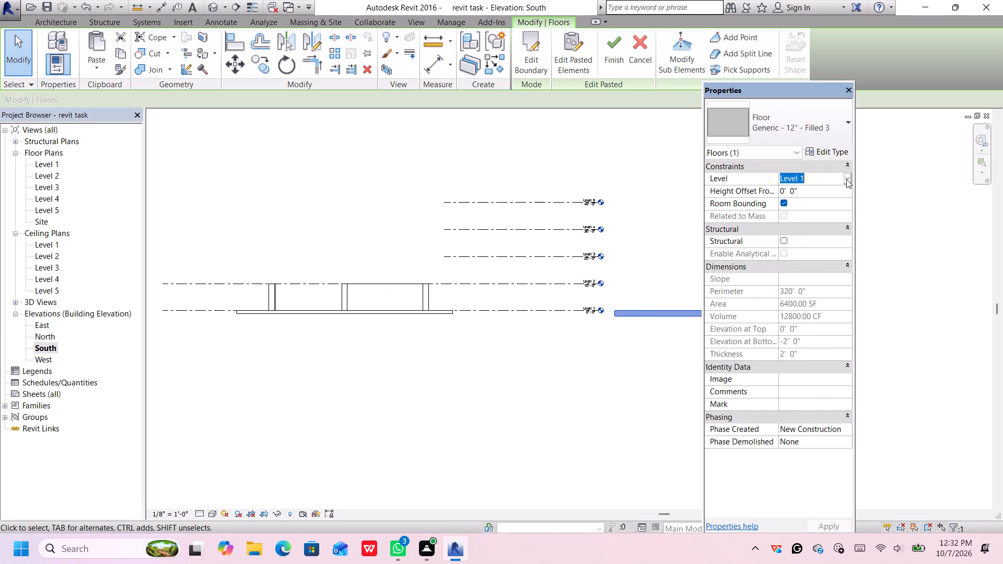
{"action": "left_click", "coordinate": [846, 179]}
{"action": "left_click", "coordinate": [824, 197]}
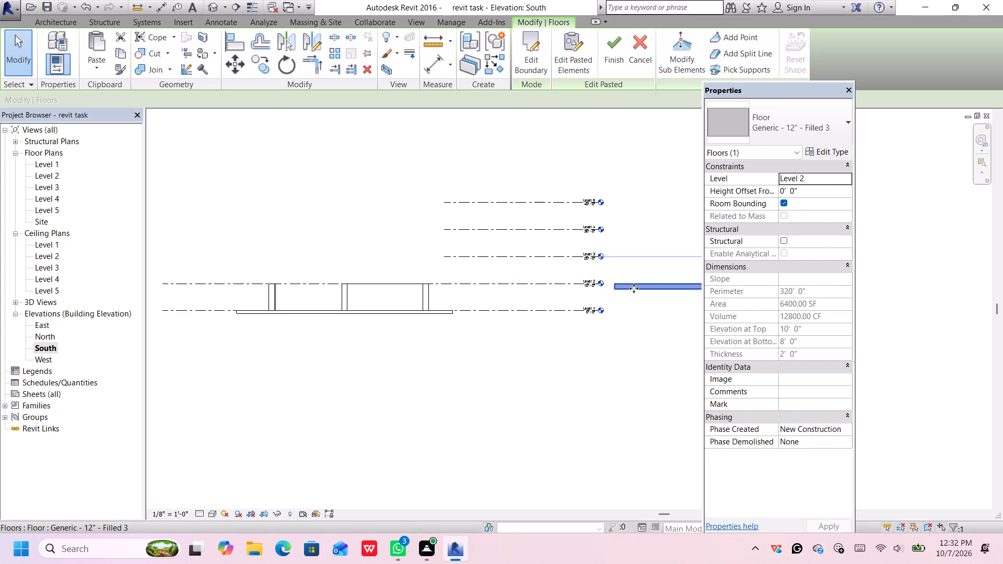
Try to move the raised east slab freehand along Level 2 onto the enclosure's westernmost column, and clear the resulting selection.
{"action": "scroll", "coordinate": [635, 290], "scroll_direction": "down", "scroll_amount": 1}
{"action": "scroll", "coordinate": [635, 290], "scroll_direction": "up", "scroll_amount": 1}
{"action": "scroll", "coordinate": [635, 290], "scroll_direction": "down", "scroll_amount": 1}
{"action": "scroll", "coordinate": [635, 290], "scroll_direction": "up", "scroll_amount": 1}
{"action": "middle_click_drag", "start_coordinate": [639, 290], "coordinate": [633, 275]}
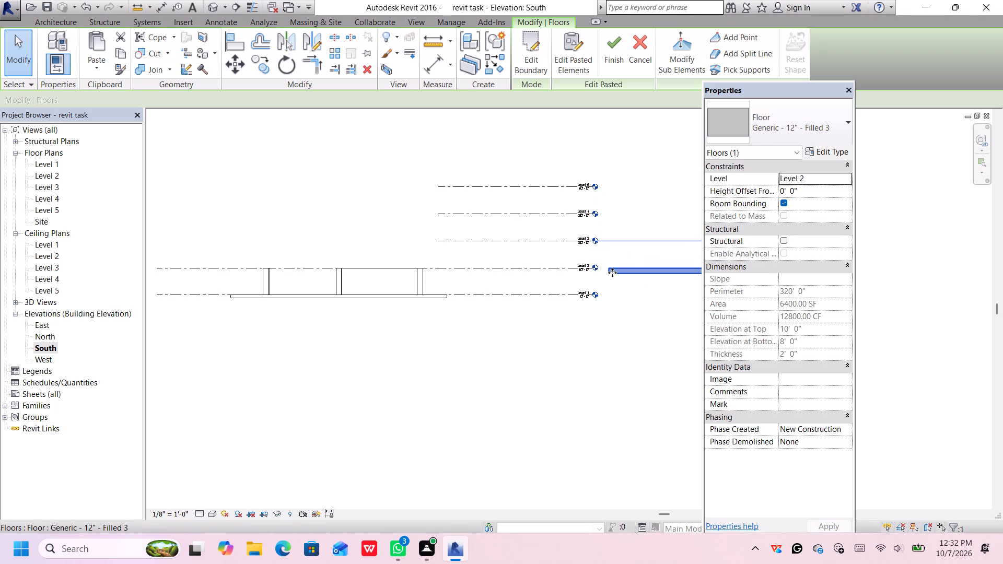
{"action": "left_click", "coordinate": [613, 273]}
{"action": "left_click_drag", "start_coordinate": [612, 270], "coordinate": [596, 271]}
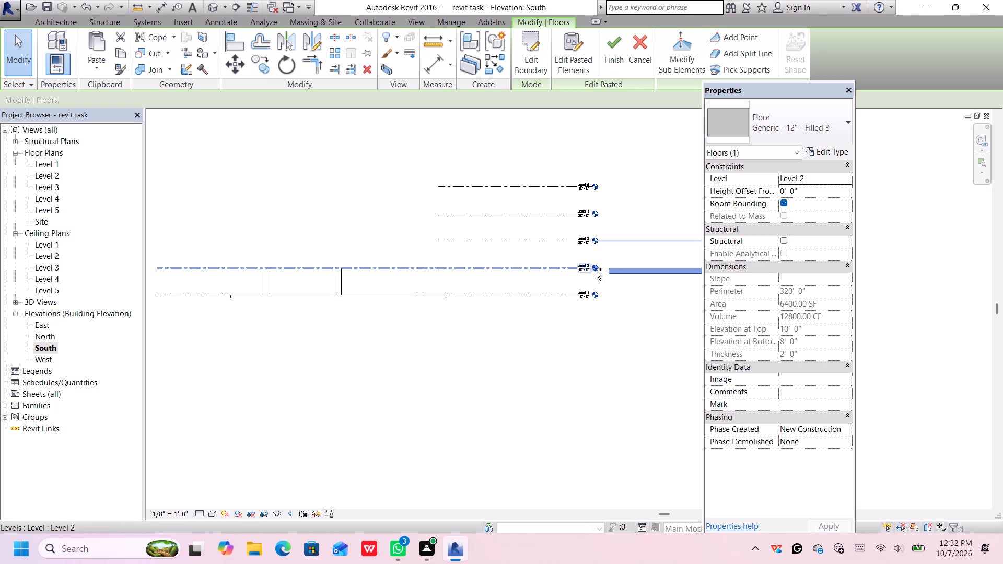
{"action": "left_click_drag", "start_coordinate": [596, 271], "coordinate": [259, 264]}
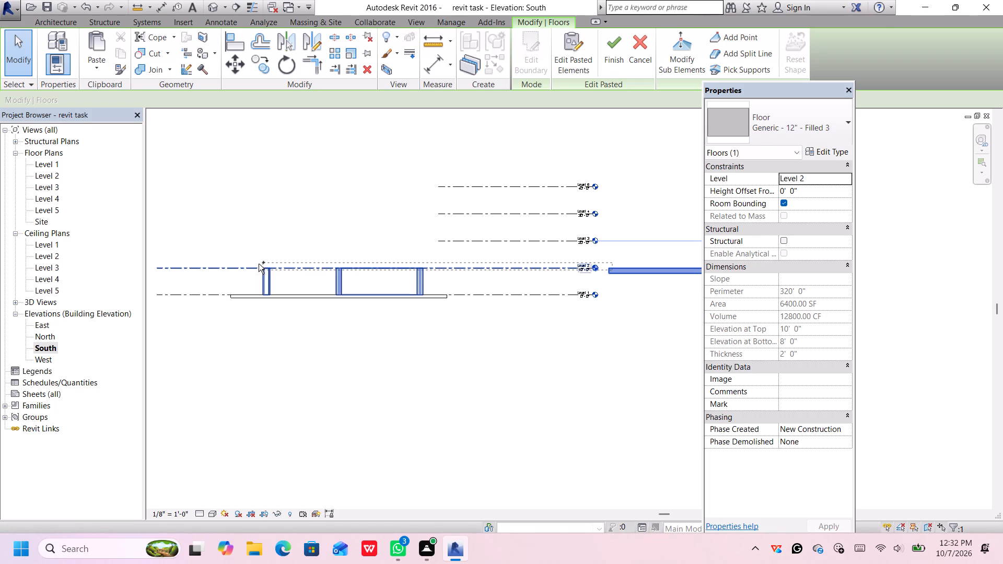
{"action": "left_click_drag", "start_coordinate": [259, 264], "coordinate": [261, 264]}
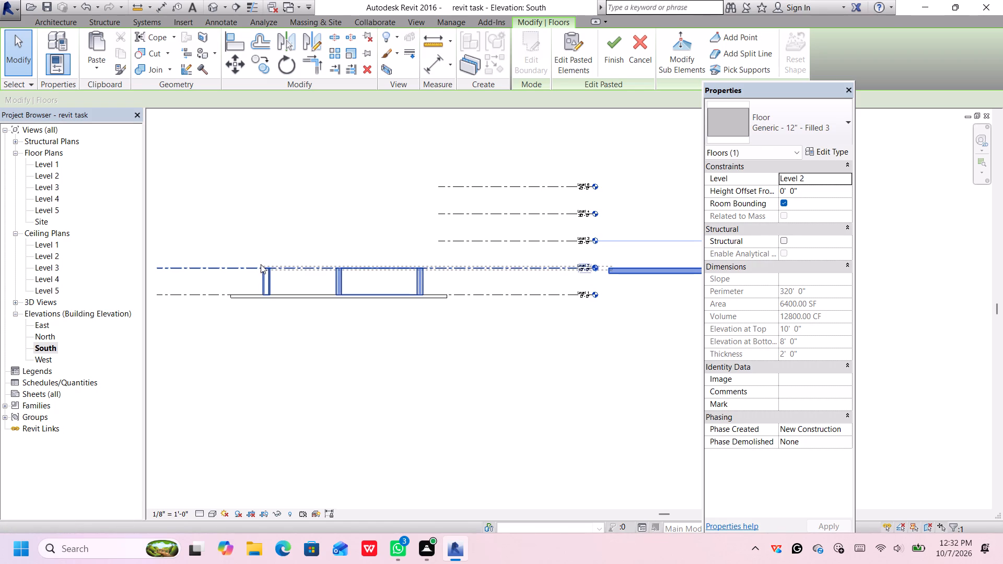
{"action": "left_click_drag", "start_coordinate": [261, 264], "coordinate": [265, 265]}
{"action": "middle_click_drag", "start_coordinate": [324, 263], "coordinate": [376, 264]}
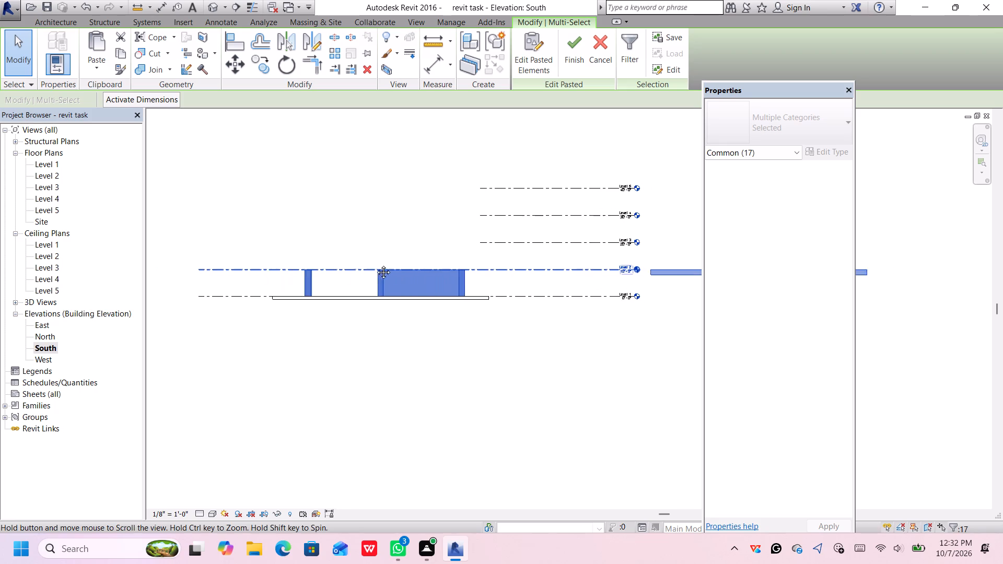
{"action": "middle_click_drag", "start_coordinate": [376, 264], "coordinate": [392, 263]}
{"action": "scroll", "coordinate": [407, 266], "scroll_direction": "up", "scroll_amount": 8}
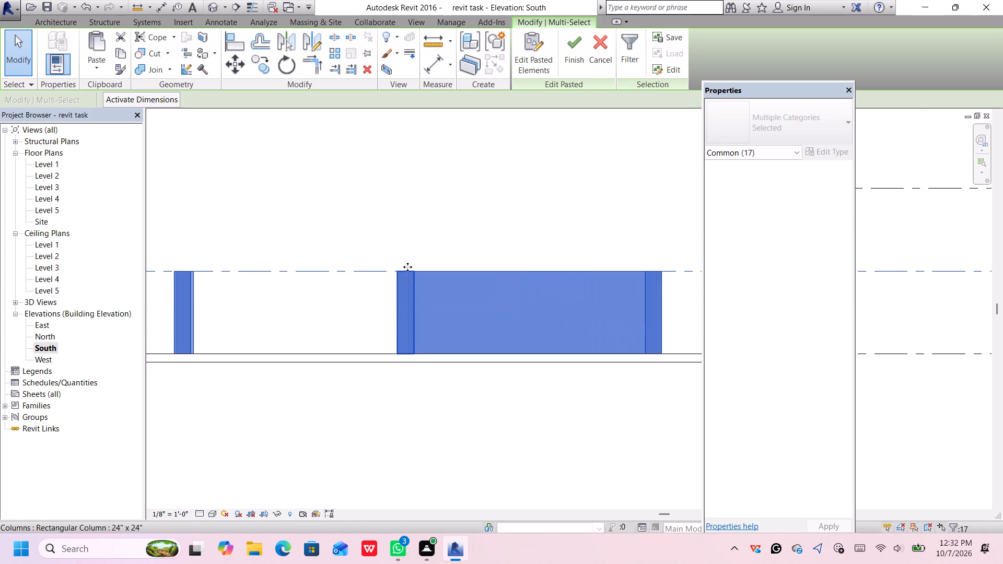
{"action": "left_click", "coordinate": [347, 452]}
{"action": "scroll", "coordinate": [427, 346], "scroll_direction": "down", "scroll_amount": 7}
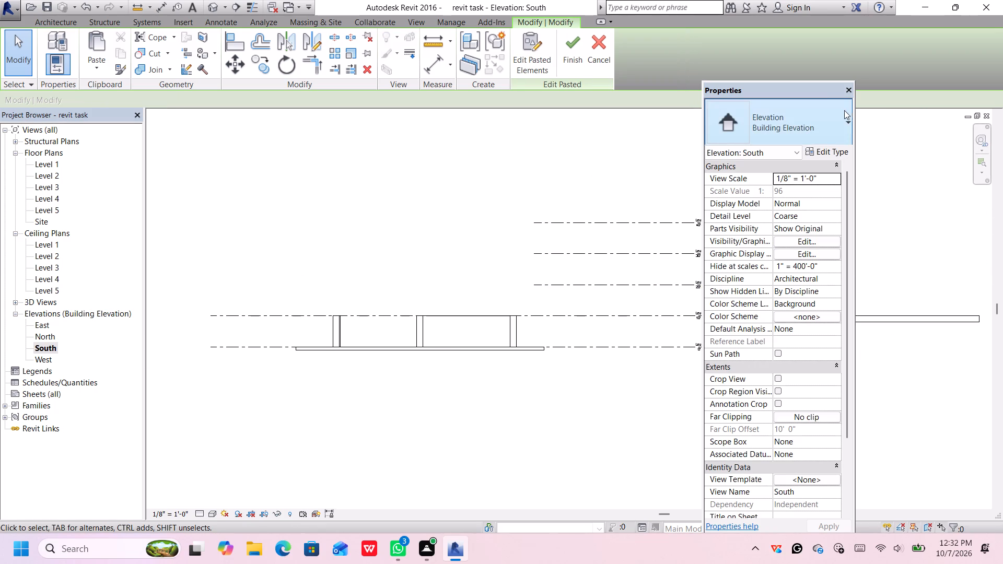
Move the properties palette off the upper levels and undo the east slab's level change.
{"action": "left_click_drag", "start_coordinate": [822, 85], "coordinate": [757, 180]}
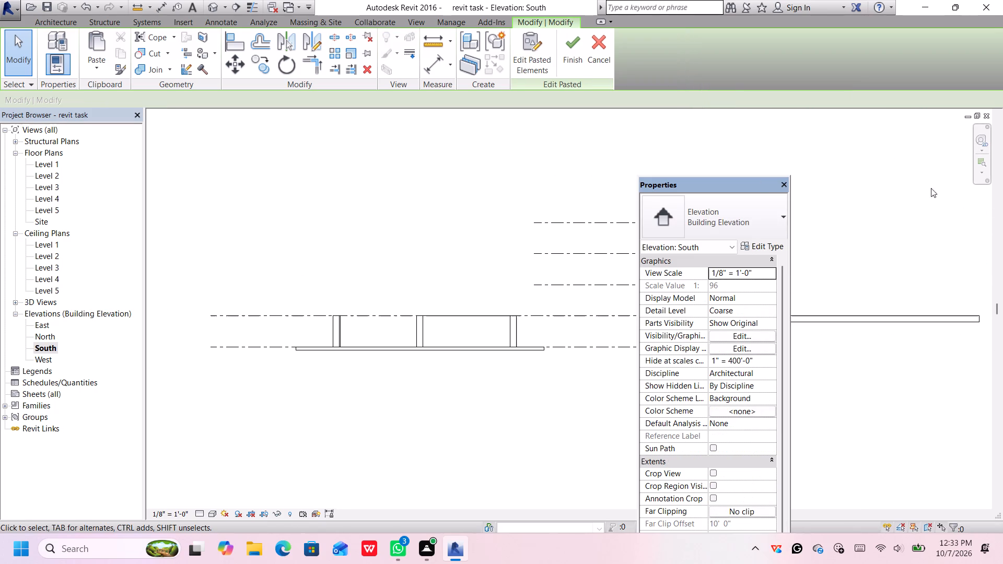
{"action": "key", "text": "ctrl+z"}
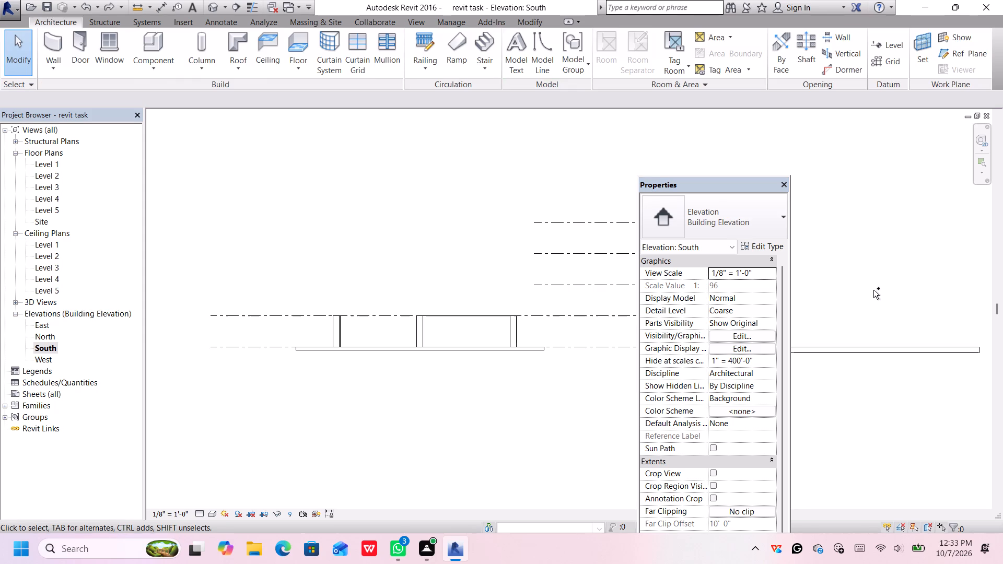
In the 3D view, copy the east slab and paste the copy on Level 1, about 104' north of the original.
{"action": "scroll", "coordinate": [885, 226], "scroll_direction": "down", "scroll_amount": 6}
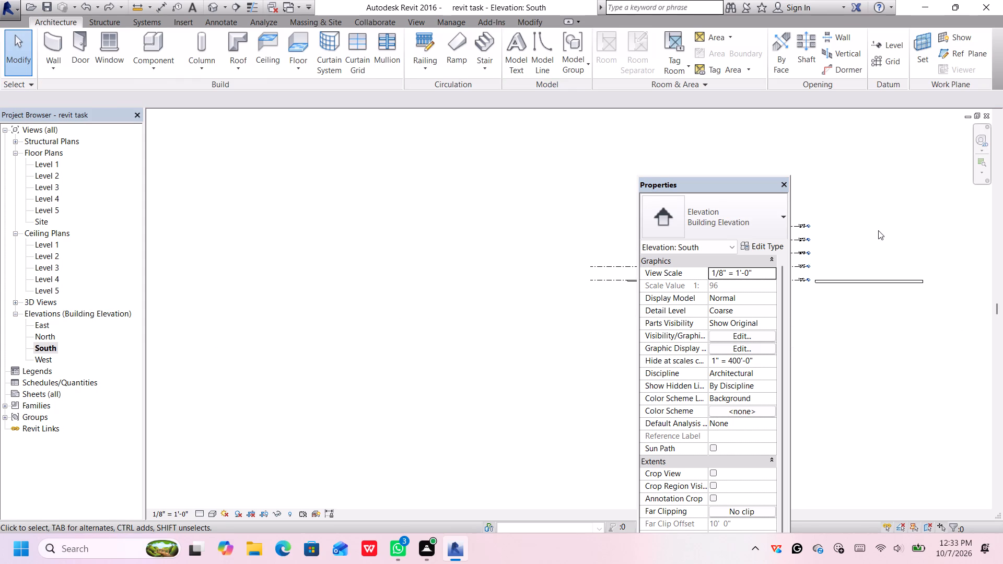
{"action": "scroll", "coordinate": [878, 230], "scroll_direction": "up", "scroll_amount": 2}
{"action": "middle_click_drag", "start_coordinate": [878, 231], "coordinate": [843, 241]}
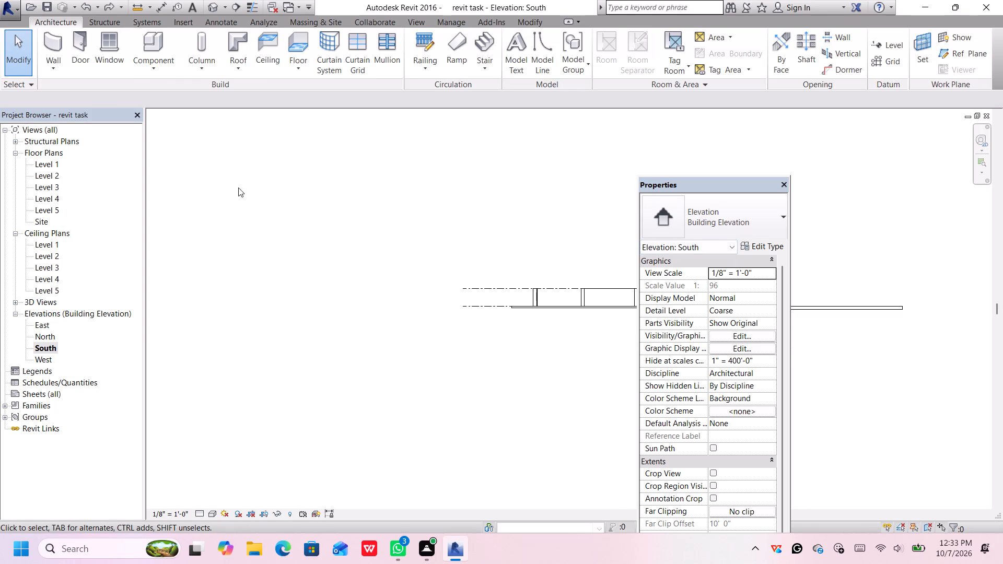
{"action": "left_click", "coordinate": [211, 10]}
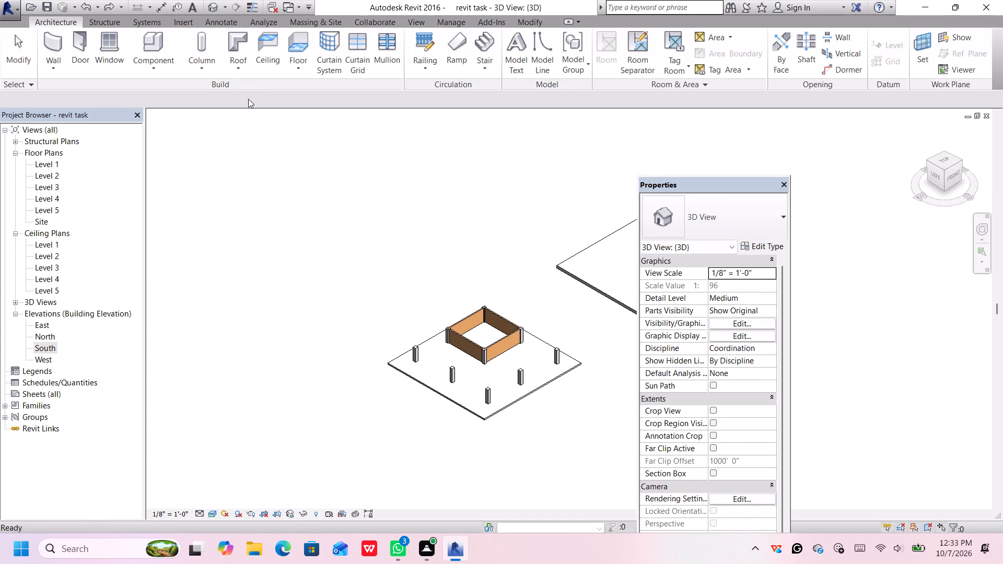
{"action": "scroll", "coordinate": [395, 191], "scroll_direction": "down", "scroll_amount": 3}
{"action": "scroll", "coordinate": [511, 272], "scroll_direction": "up", "scroll_amount": 1}
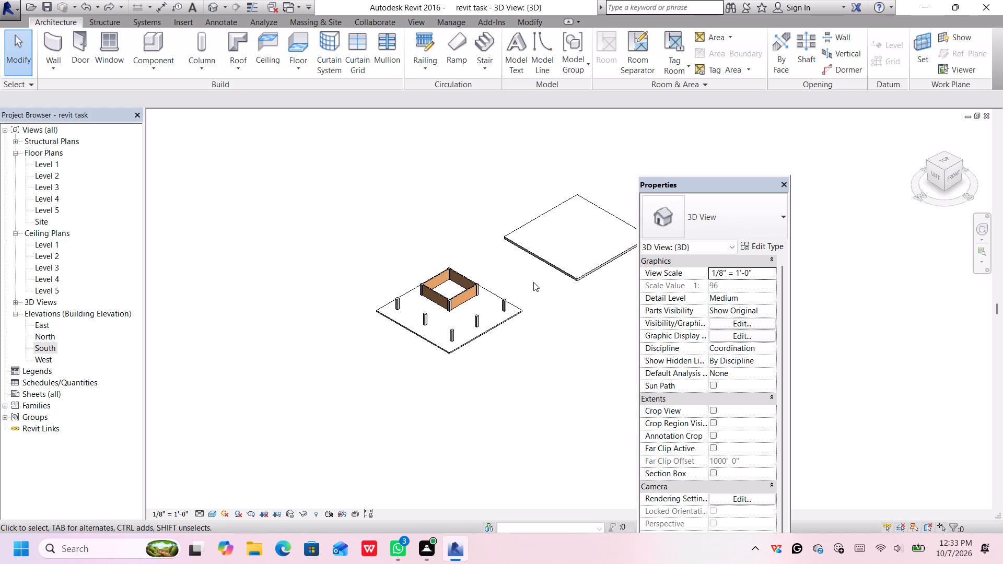
{"action": "scroll", "coordinate": [533, 282], "scroll_direction": "up", "scroll_amount": 1}
{"action": "left_click", "coordinate": [565, 264]}
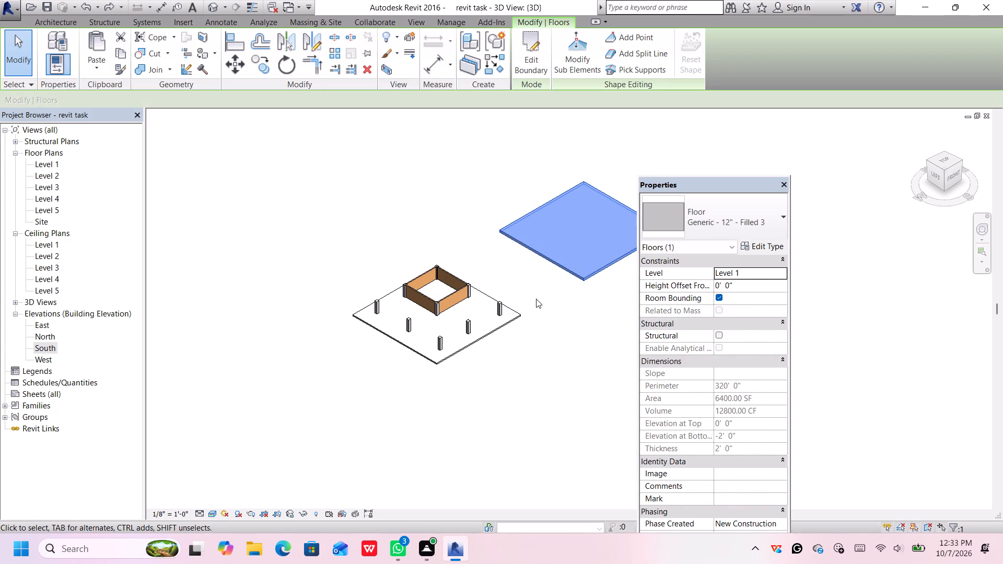
{"action": "middle_click_drag", "start_coordinate": [540, 283], "coordinate": [517, 327]}
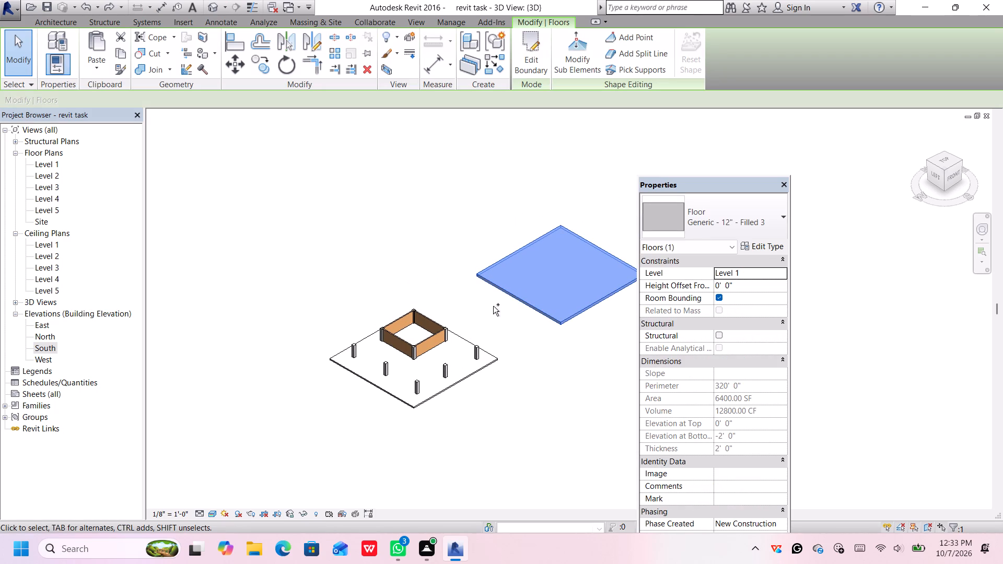
{"action": "key", "text": "ctrl+c"}
{"action": "key", "text": "ctrl+v"}
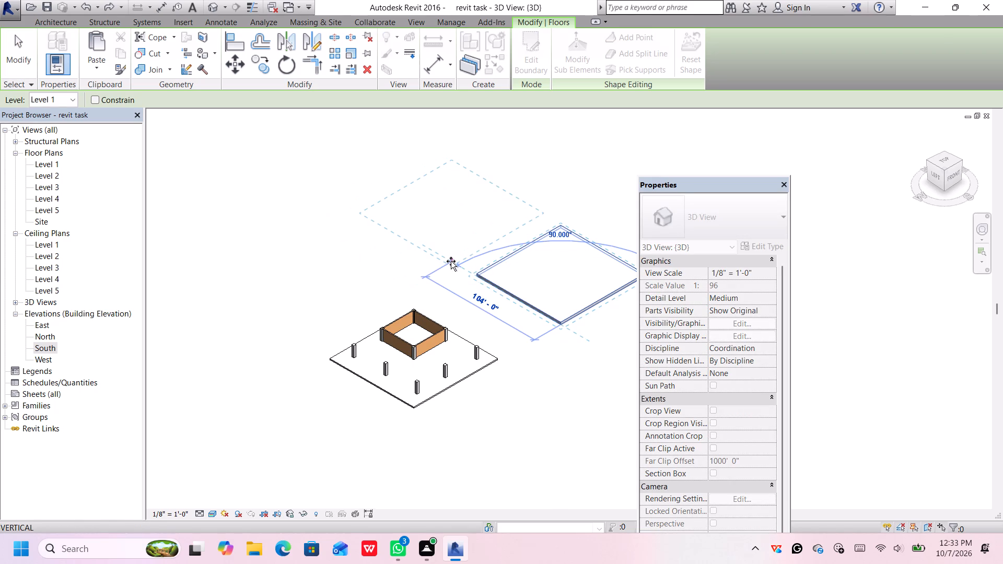
{"action": "left_click", "coordinate": [450, 261]}
{"action": "left_click", "coordinate": [545, 306]}
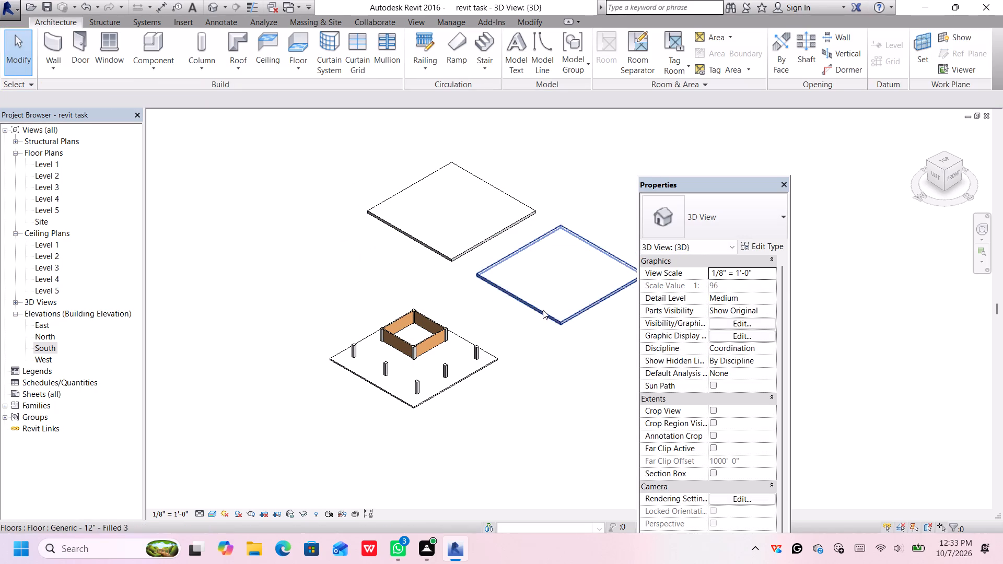
Set the original east slab's level constraint to Level 2.
{"action": "left_click", "coordinate": [609, 291]}
{"action": "left_click", "coordinate": [753, 275]}
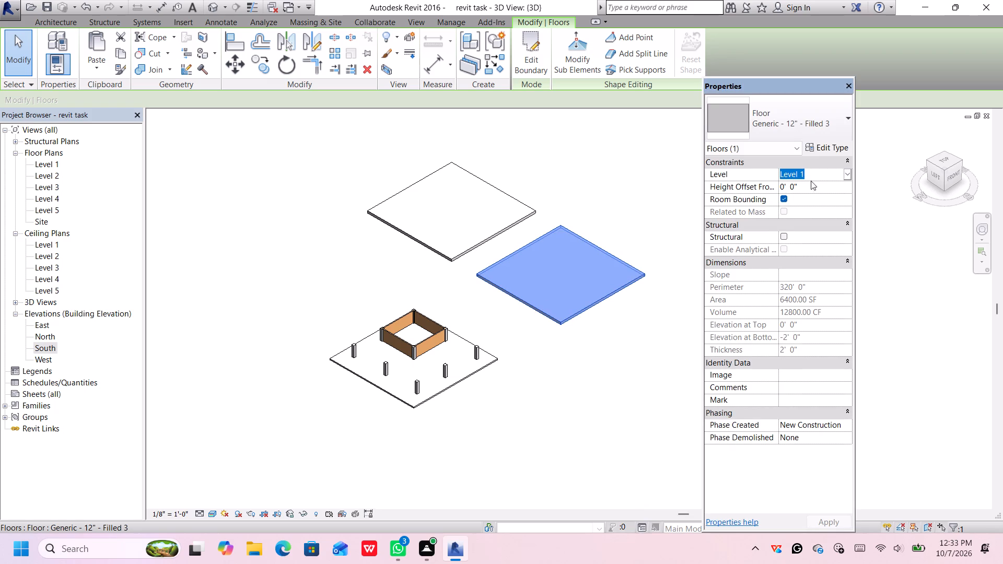
{"action": "left_click", "coordinate": [846, 175]}
{"action": "left_click", "coordinate": [819, 198]}
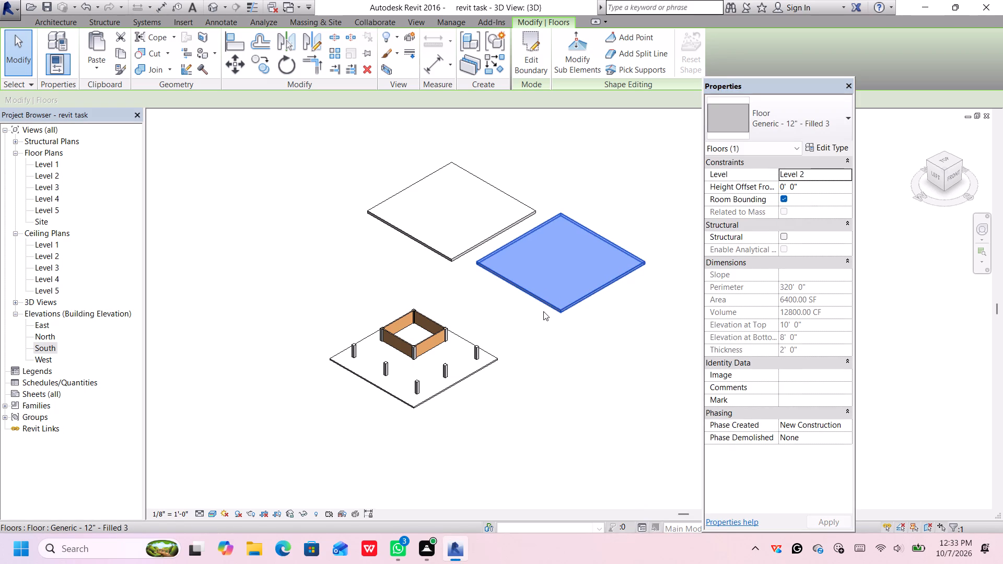
{"action": "left_click", "coordinate": [560, 310]}
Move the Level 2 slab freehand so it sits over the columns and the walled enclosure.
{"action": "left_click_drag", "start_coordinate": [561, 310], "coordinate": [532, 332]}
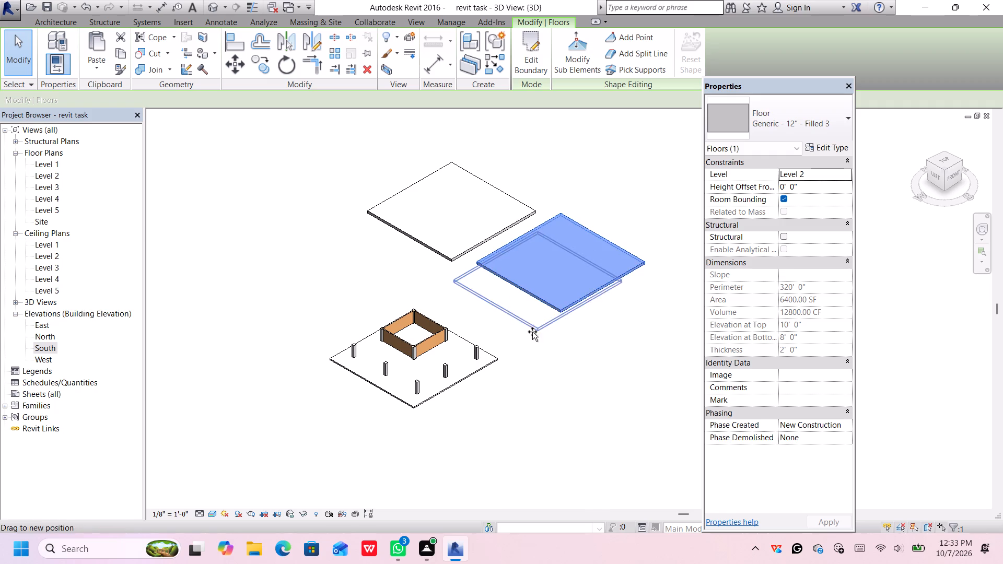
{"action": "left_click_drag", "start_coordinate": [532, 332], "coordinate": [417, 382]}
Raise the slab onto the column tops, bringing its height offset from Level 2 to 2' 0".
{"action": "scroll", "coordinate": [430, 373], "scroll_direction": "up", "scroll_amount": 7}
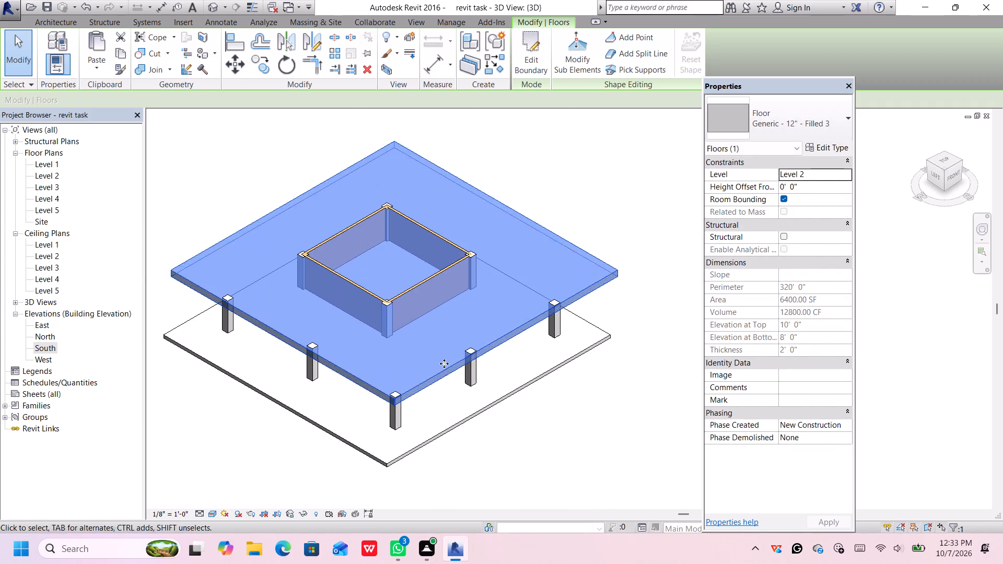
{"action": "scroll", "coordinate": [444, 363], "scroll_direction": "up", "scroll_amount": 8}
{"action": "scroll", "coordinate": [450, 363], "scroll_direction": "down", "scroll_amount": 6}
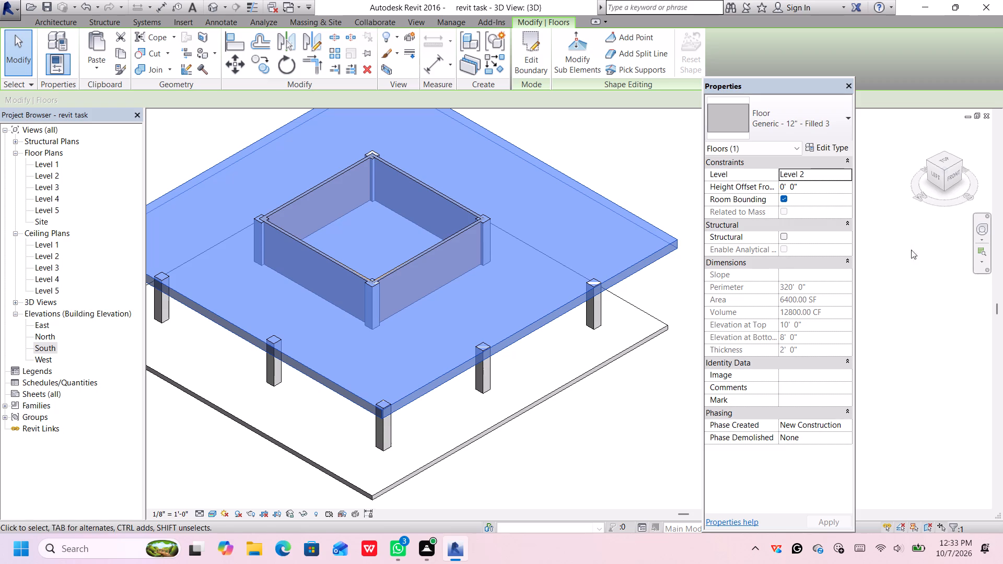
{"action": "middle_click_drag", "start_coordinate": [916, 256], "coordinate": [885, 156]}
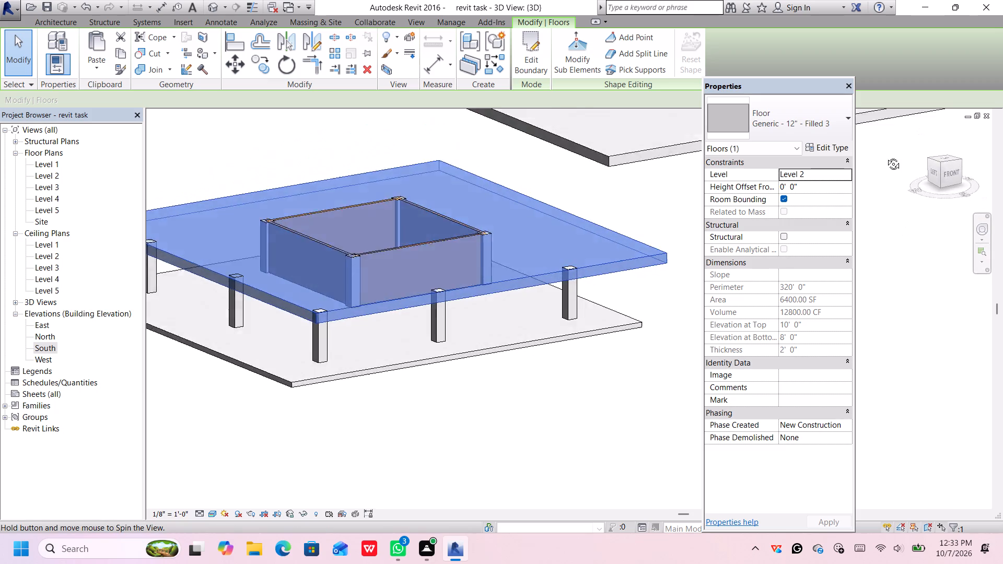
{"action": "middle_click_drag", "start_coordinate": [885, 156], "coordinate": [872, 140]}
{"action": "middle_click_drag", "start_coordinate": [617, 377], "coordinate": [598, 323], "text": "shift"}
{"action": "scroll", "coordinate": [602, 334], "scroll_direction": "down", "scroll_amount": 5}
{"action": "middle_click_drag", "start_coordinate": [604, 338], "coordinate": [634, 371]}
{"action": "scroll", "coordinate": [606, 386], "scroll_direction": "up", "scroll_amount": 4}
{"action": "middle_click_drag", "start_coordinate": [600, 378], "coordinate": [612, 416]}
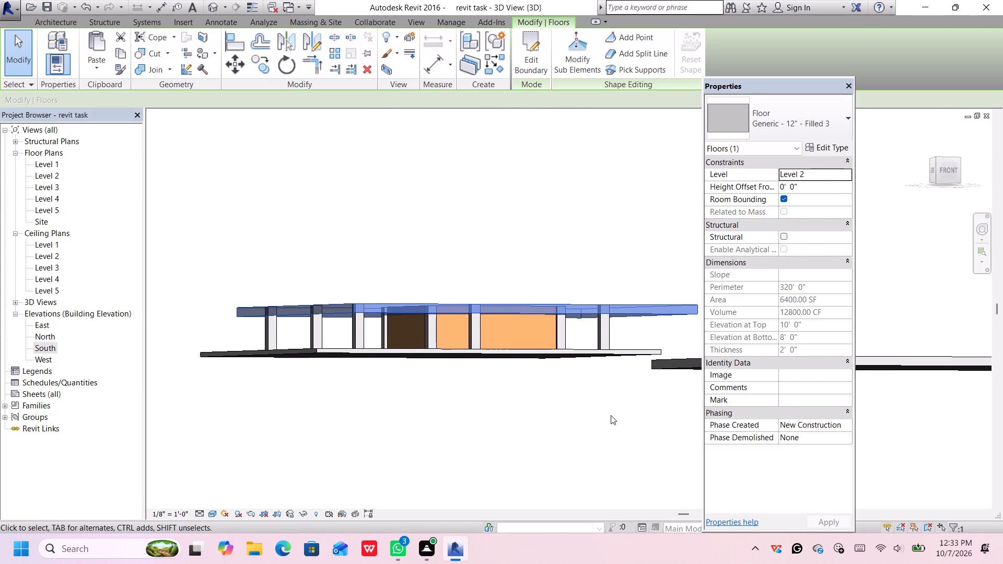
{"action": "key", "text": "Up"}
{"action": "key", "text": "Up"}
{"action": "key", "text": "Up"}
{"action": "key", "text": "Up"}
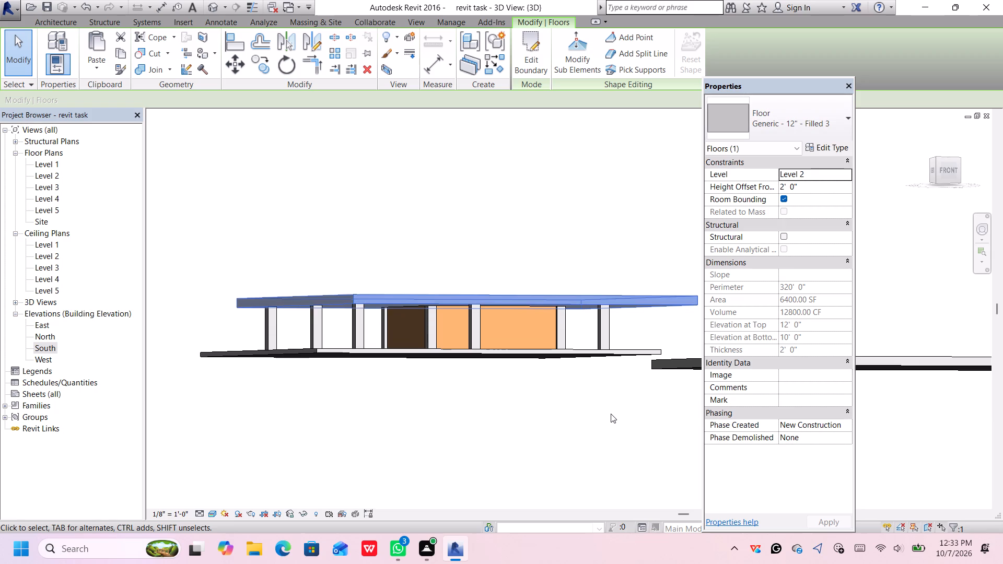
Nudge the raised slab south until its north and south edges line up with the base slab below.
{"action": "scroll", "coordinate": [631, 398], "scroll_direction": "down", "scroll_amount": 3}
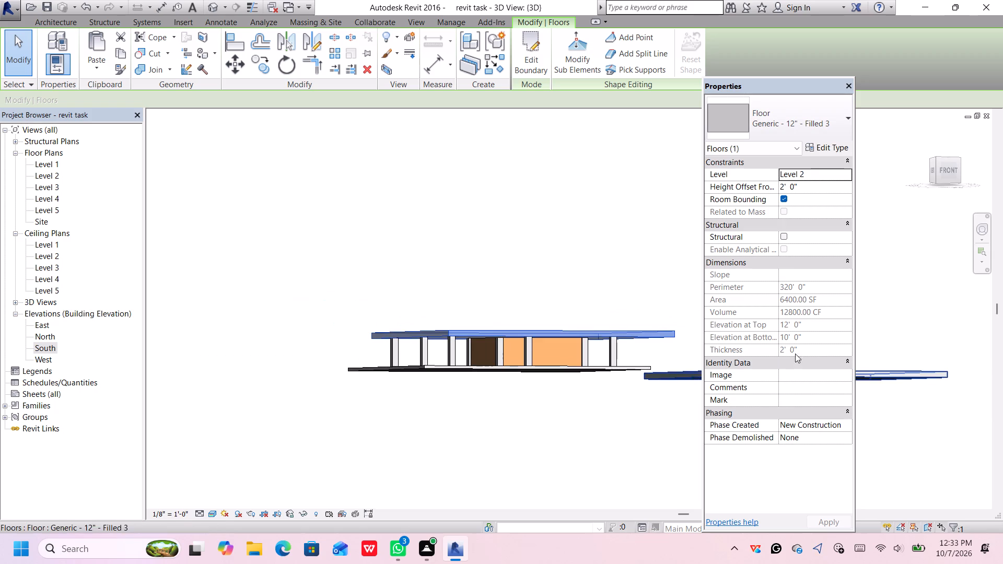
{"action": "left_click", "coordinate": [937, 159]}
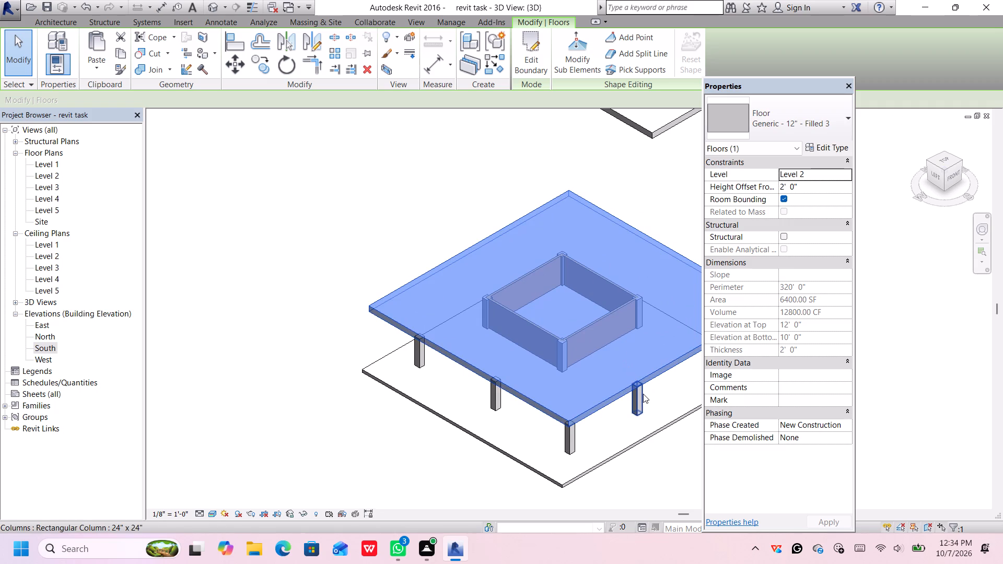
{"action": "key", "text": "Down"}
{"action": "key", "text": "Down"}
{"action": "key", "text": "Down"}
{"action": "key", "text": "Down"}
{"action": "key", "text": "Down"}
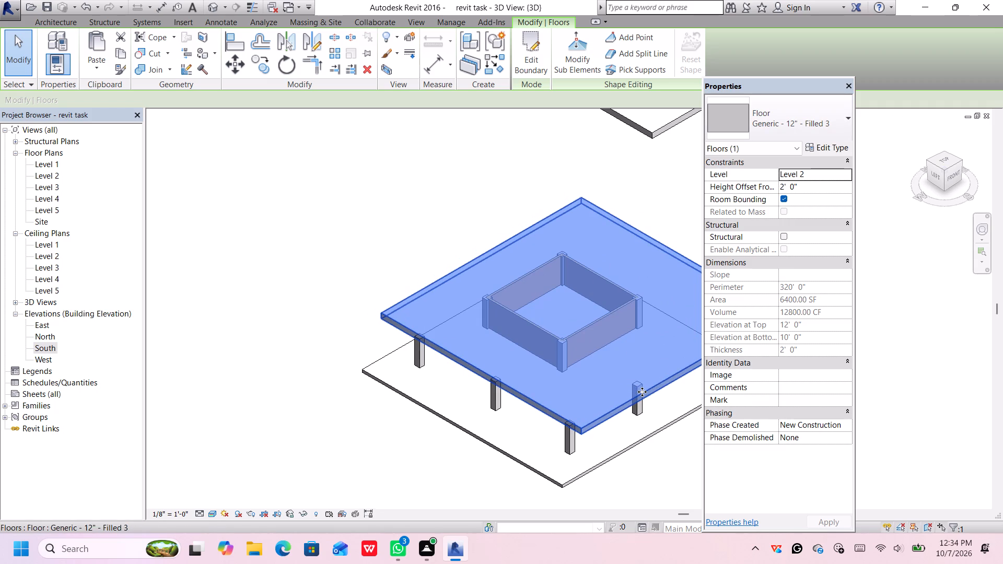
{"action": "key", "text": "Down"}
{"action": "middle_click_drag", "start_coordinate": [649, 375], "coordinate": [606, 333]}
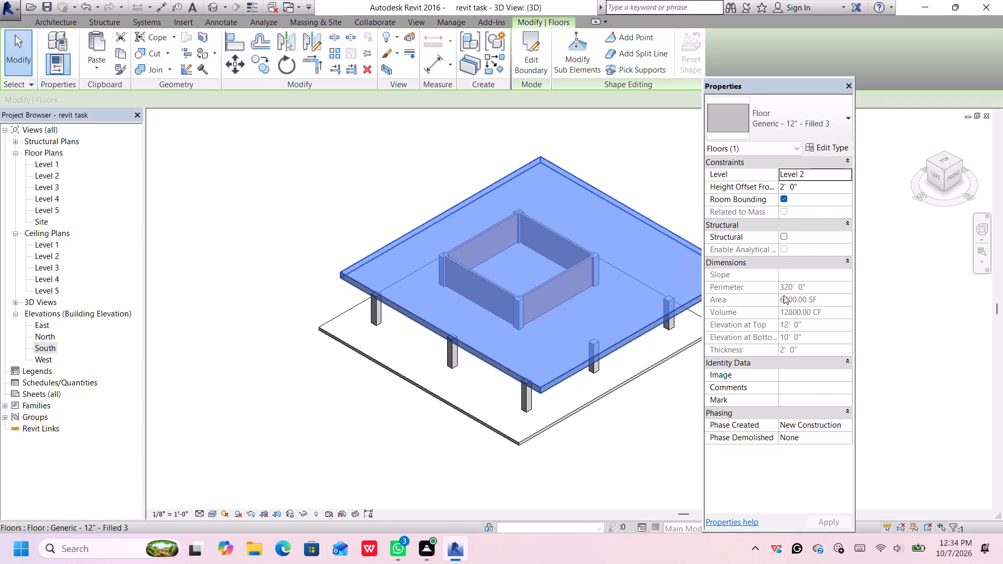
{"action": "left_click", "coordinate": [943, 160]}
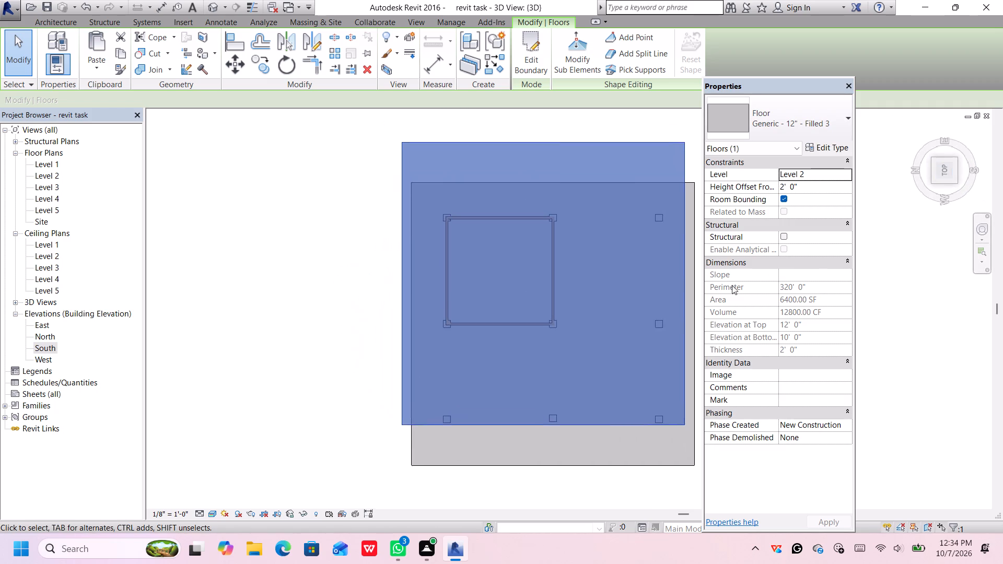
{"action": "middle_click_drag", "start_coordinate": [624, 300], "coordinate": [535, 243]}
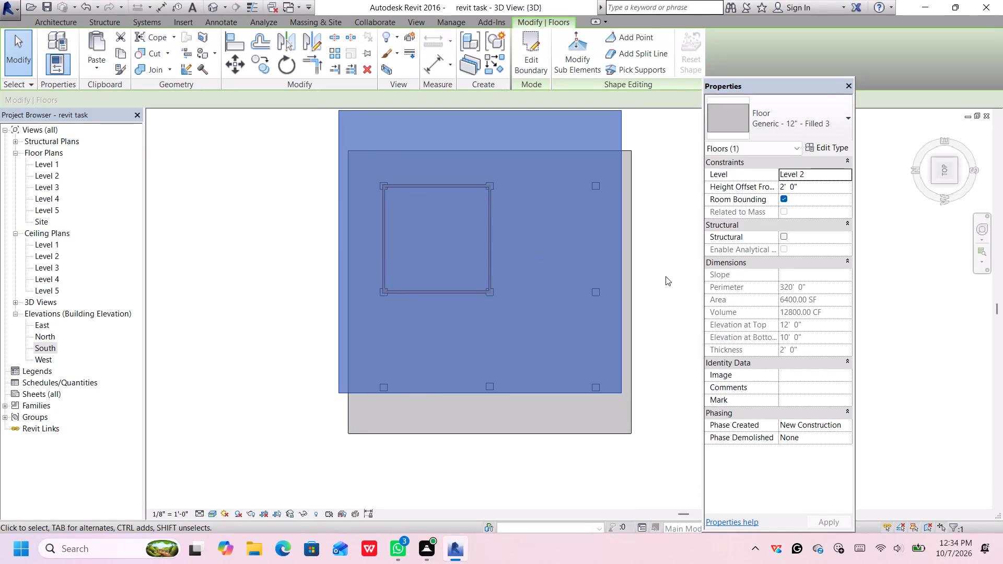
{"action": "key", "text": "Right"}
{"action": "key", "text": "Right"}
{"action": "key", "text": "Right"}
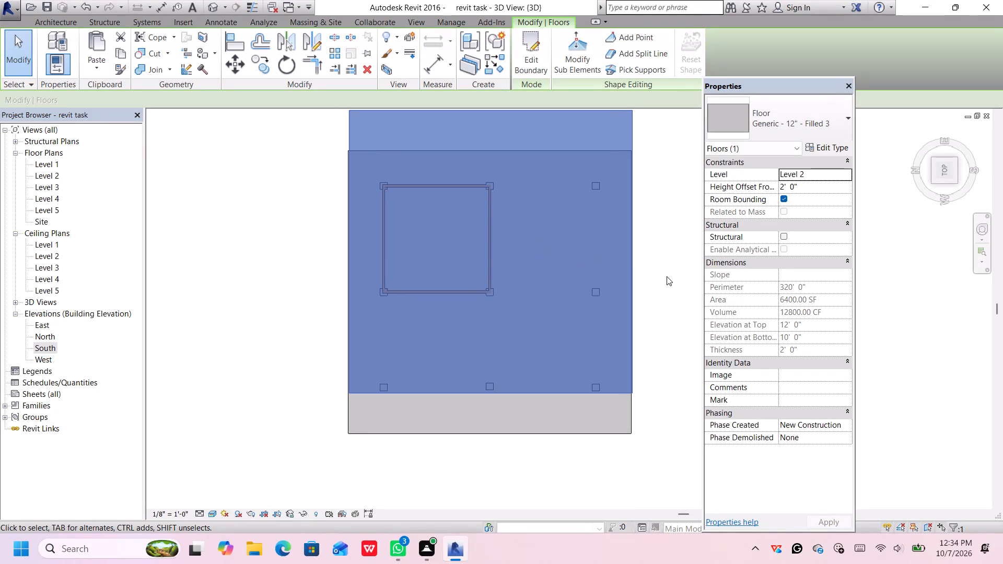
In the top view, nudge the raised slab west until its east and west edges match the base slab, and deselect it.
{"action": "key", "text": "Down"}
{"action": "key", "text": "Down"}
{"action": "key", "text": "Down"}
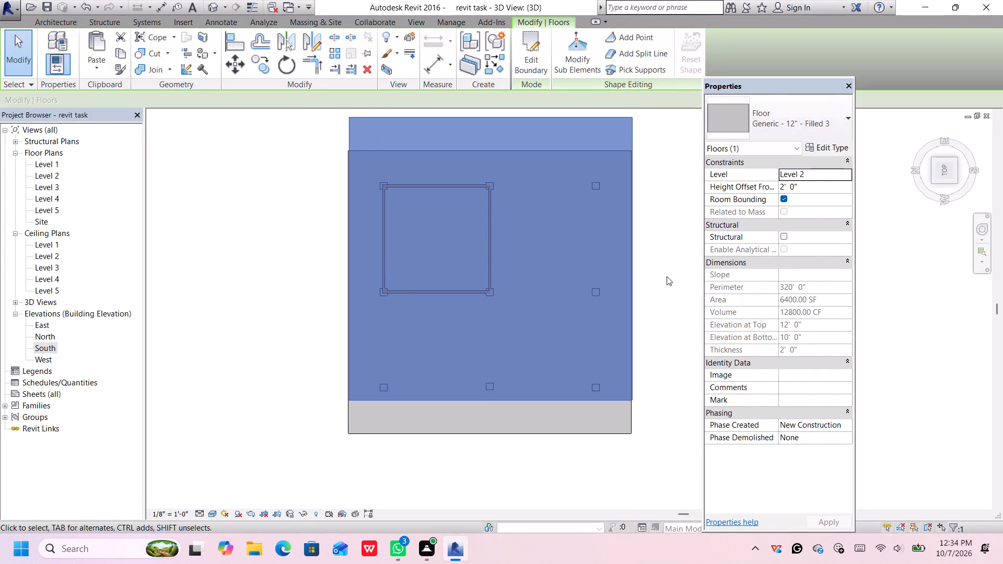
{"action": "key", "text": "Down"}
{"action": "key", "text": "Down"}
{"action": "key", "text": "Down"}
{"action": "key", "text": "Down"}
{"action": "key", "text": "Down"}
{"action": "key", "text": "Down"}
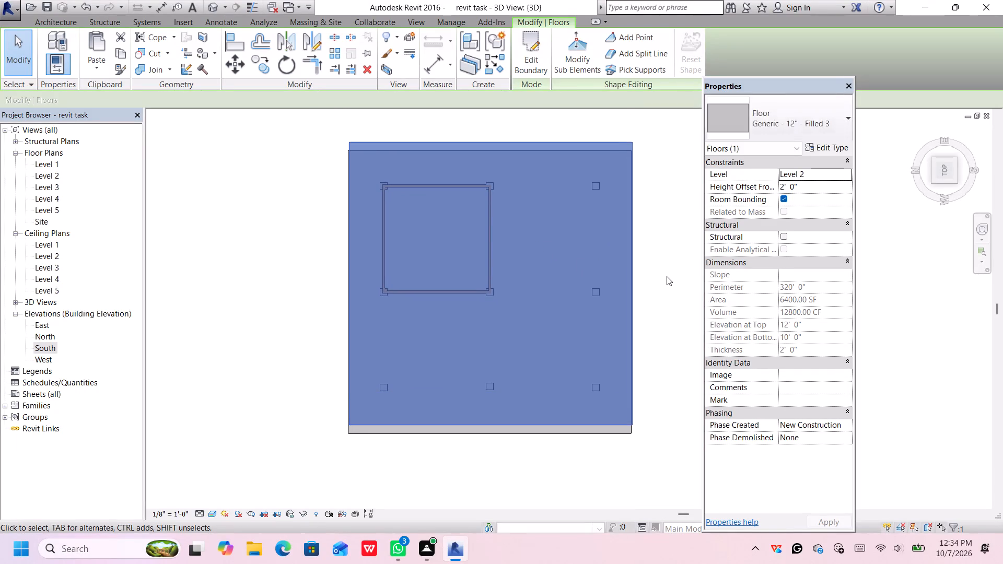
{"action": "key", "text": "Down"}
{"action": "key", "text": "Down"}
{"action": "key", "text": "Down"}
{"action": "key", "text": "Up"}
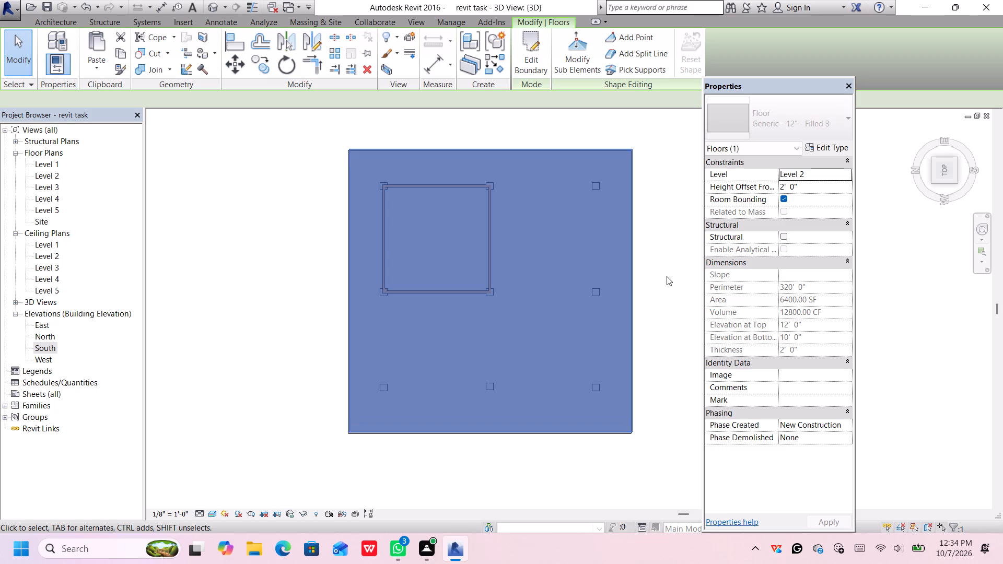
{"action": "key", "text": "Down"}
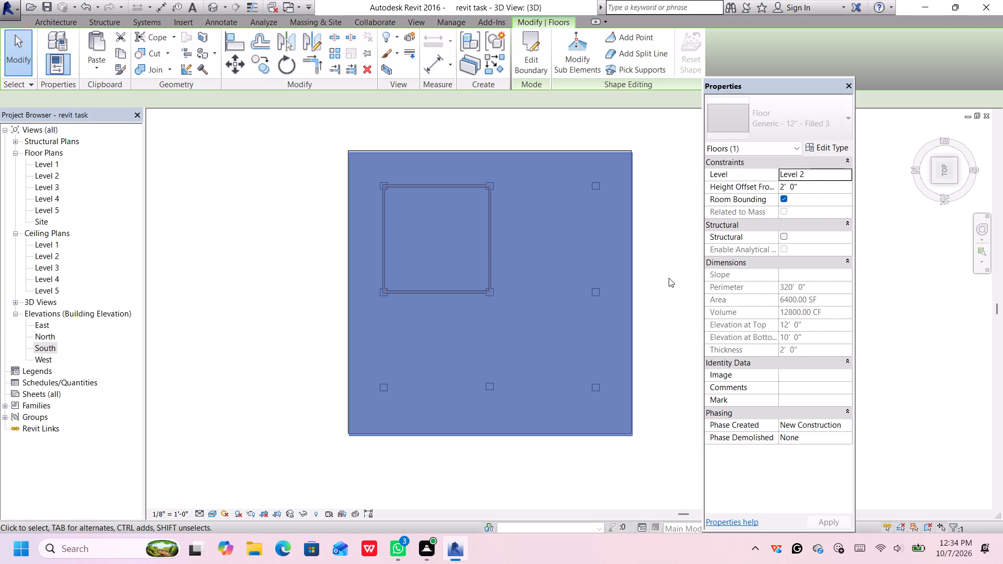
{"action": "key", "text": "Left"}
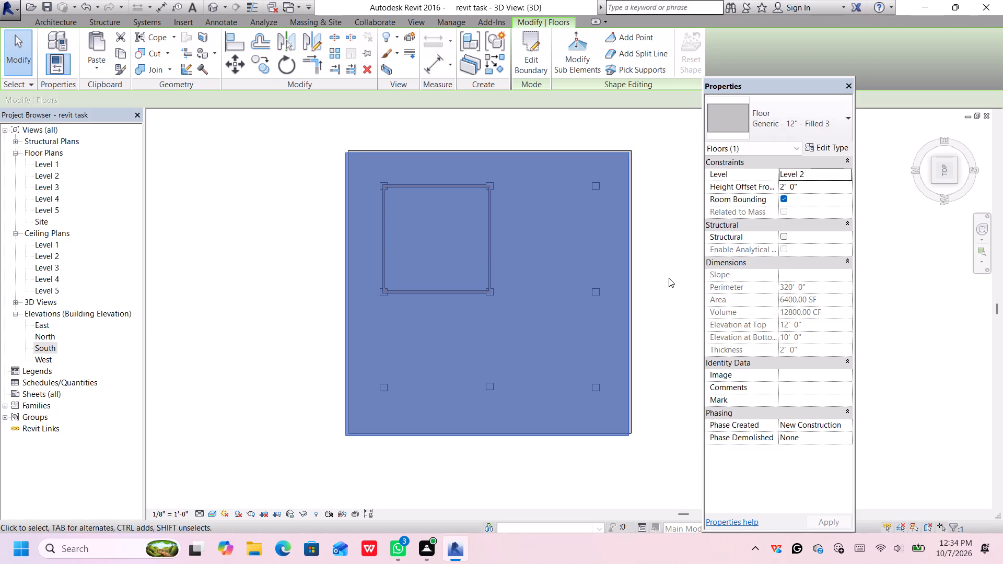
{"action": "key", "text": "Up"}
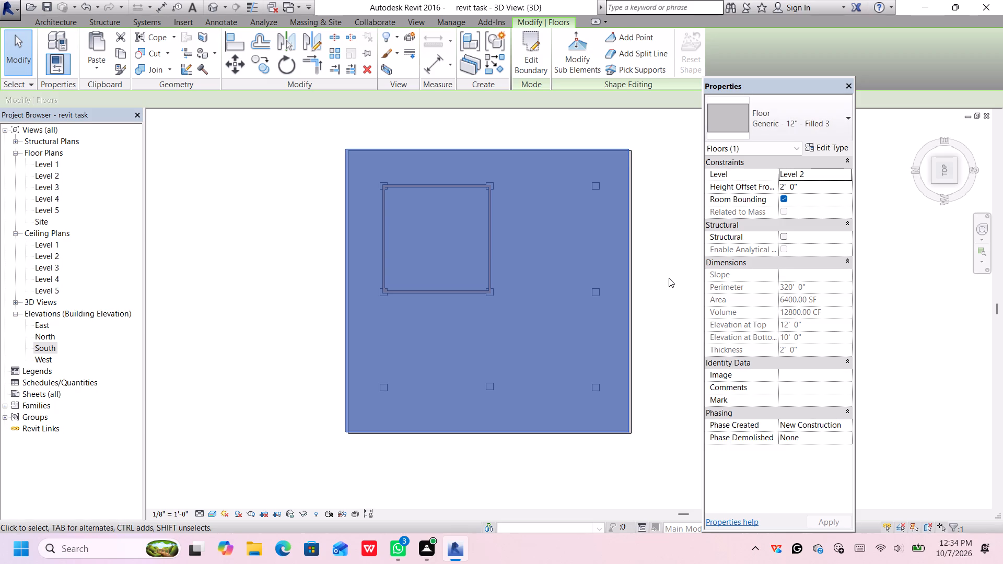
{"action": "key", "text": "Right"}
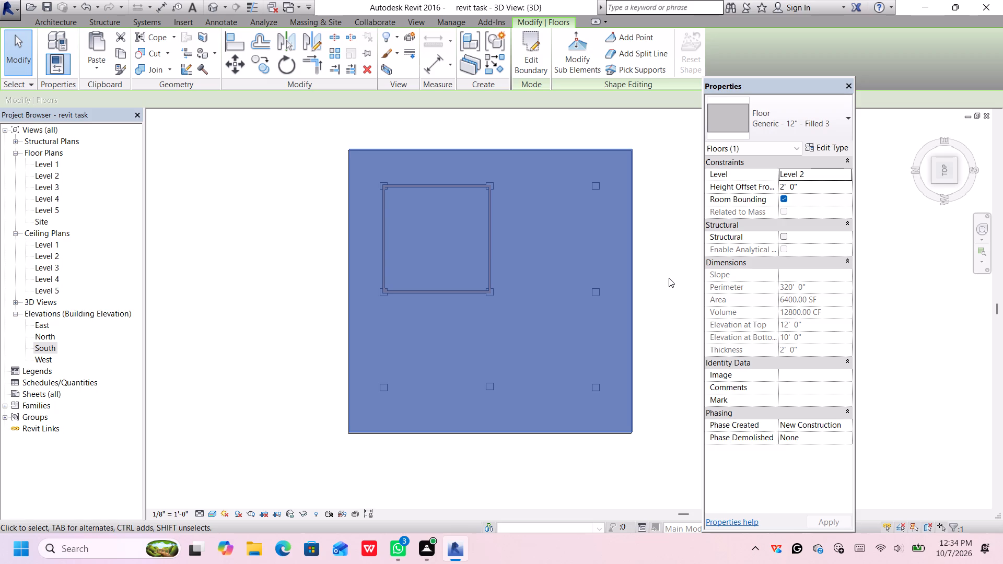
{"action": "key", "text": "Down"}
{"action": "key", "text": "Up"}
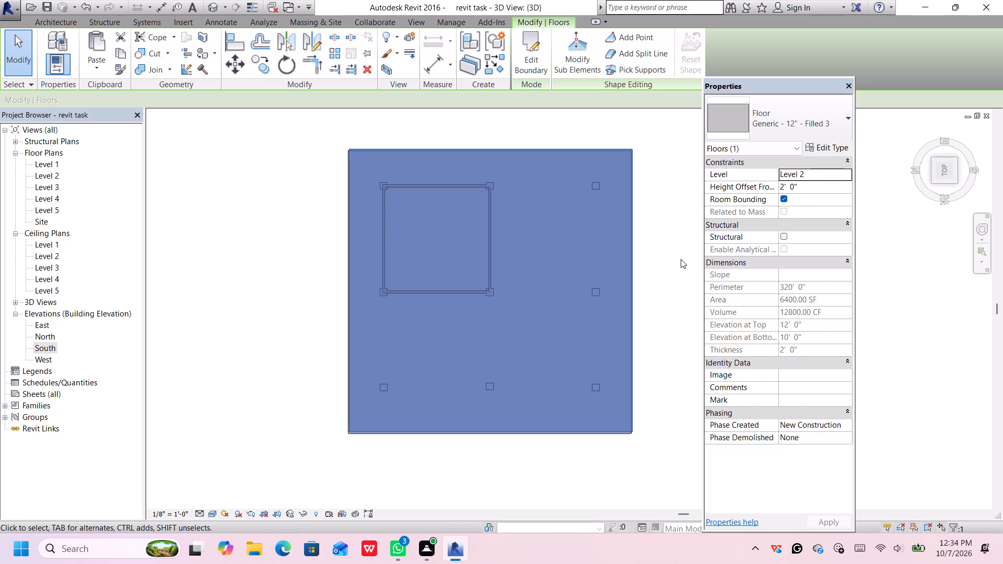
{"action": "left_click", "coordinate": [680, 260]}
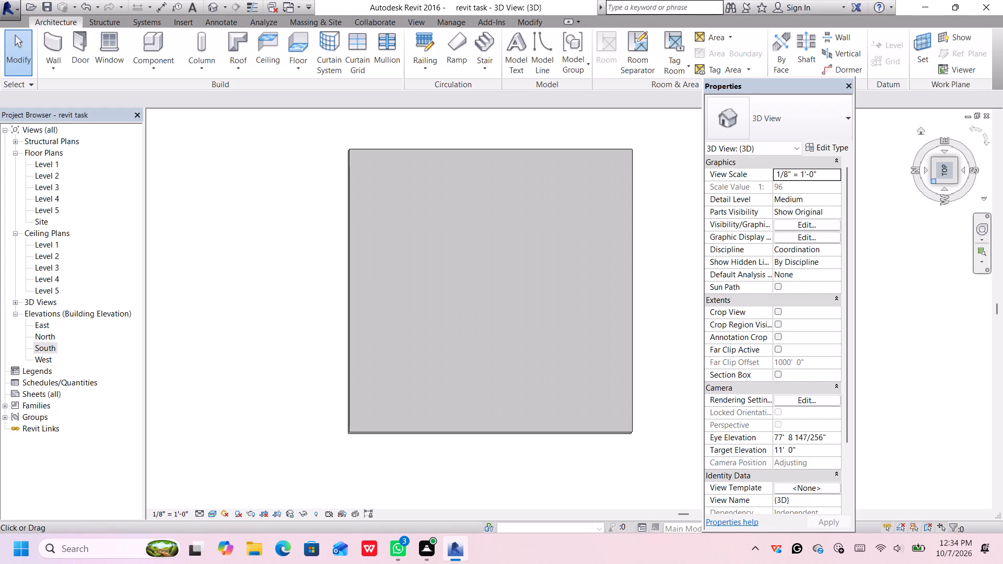
Delete the raised slab covering the columns and enclosure, keeping the spare slab.
{"action": "left_click", "coordinate": [932, 180]}
{"action": "scroll", "coordinate": [678, 253], "scroll_direction": "up", "scroll_amount": 1}
{"action": "middle_click_drag", "start_coordinate": [673, 248], "coordinate": [659, 233]}
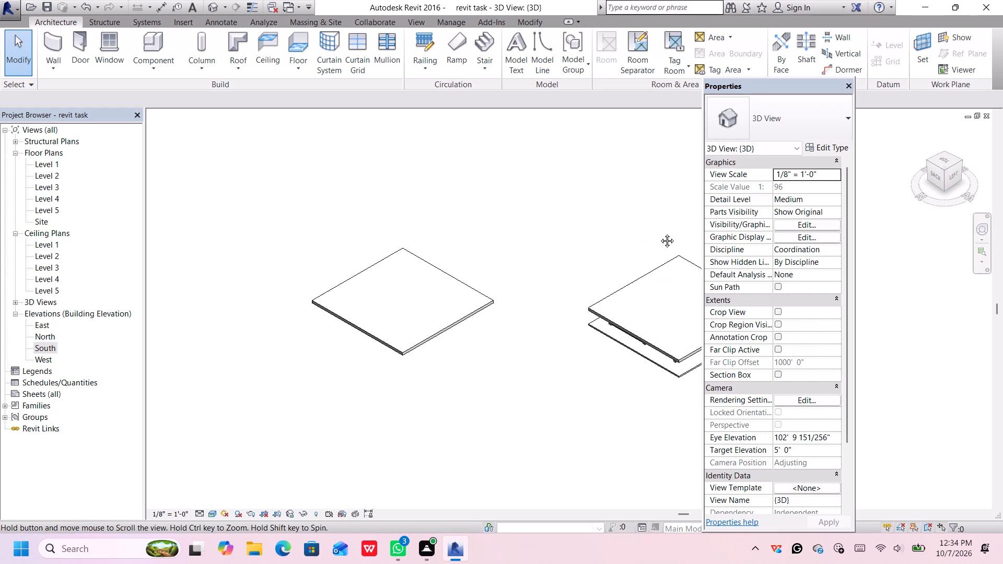
{"action": "middle_click_drag", "start_coordinate": [659, 233], "coordinate": [623, 185]}
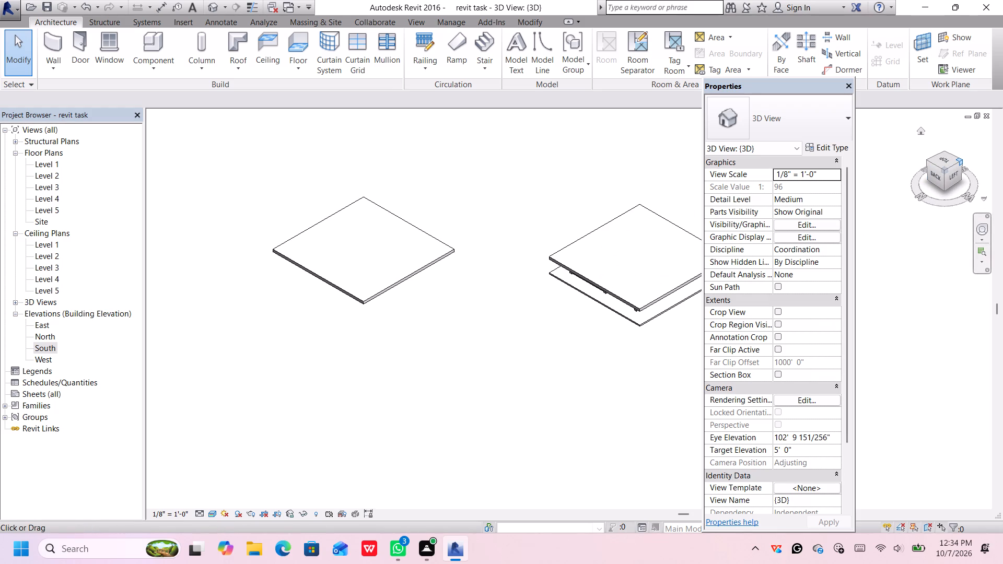
{"action": "left_click", "coordinate": [960, 160]}
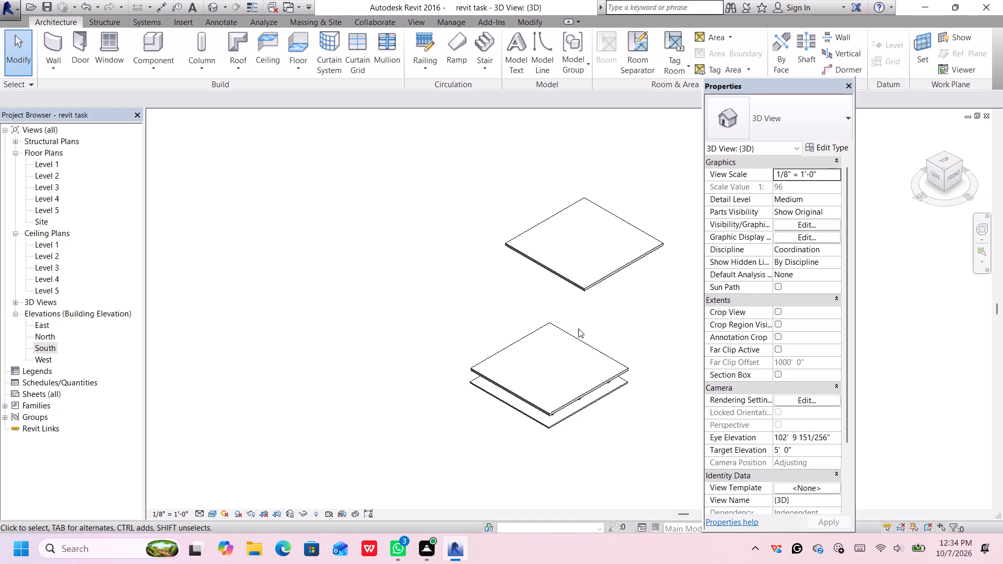
{"action": "middle_click_drag", "start_coordinate": [574, 327], "coordinate": [542, 250]}
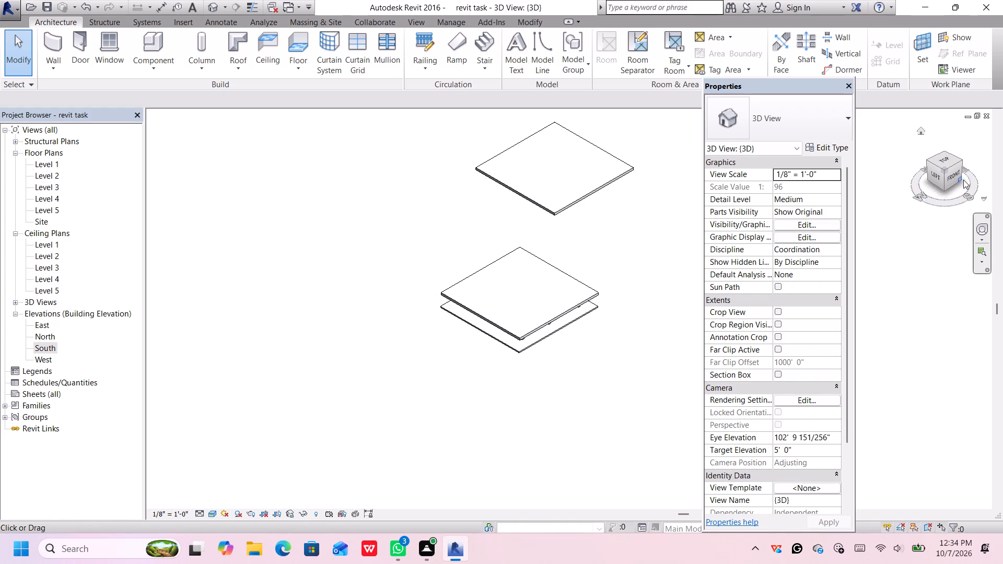
{"action": "scroll", "coordinate": [591, 282], "scroll_direction": "up", "scroll_amount": 3}
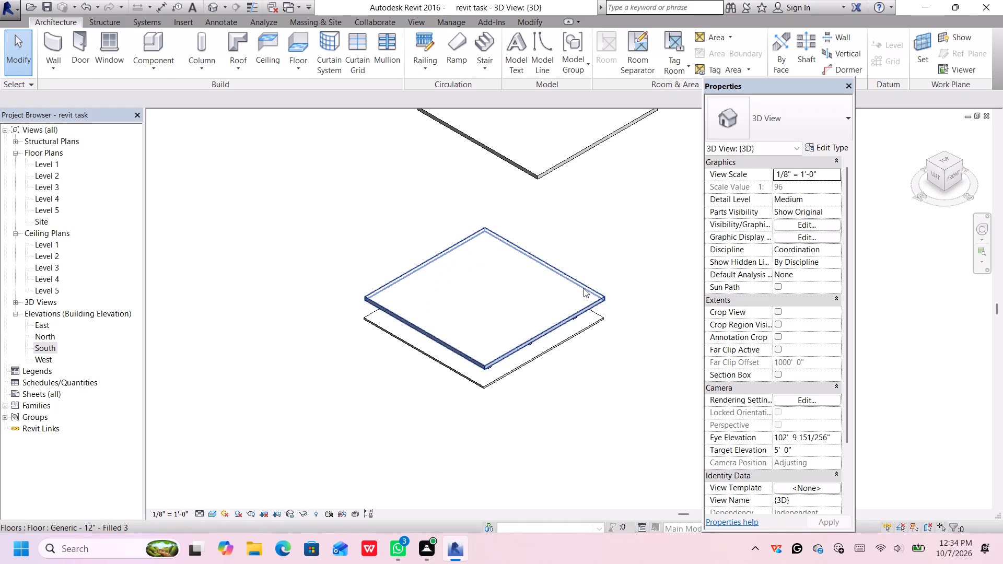
{"action": "left_click", "coordinate": [584, 288]}
{"action": "key", "text": "Delete"}
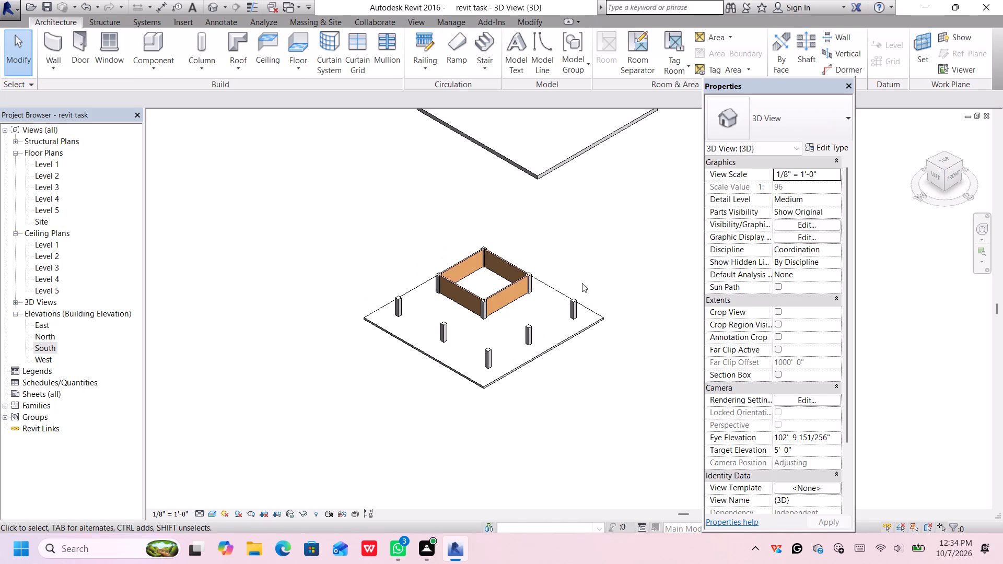
In the top view, start an architectural floor and sketch a rectangular boundary about 63' by 65' around all the columns.
{"action": "left_click", "coordinate": [942, 159]}
{"action": "middle_click_drag", "start_coordinate": [515, 274], "coordinate": [510, 261]}
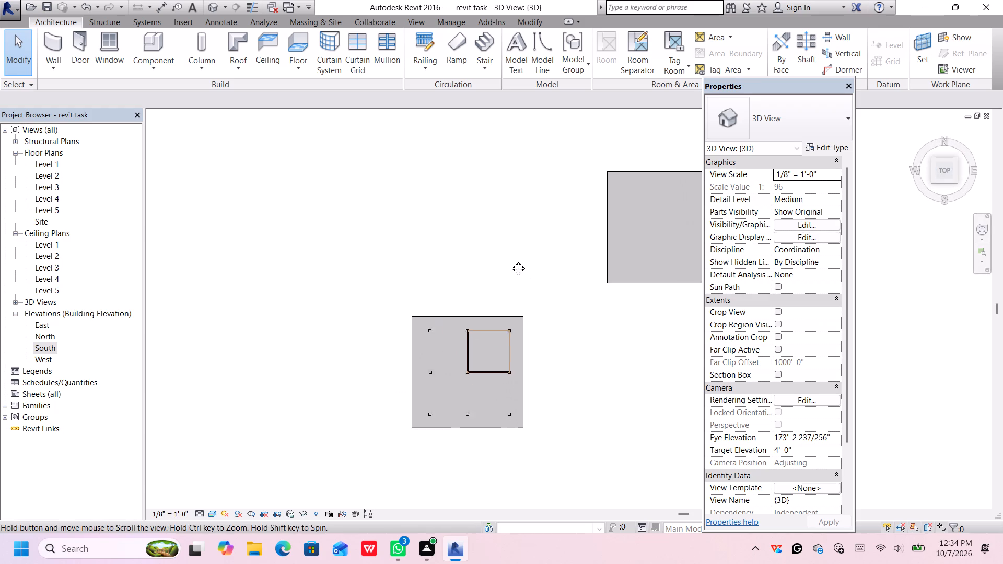
{"action": "middle_click_drag", "start_coordinate": [510, 261], "coordinate": [502, 246]}
{"action": "middle_click", "coordinate": [502, 246]}
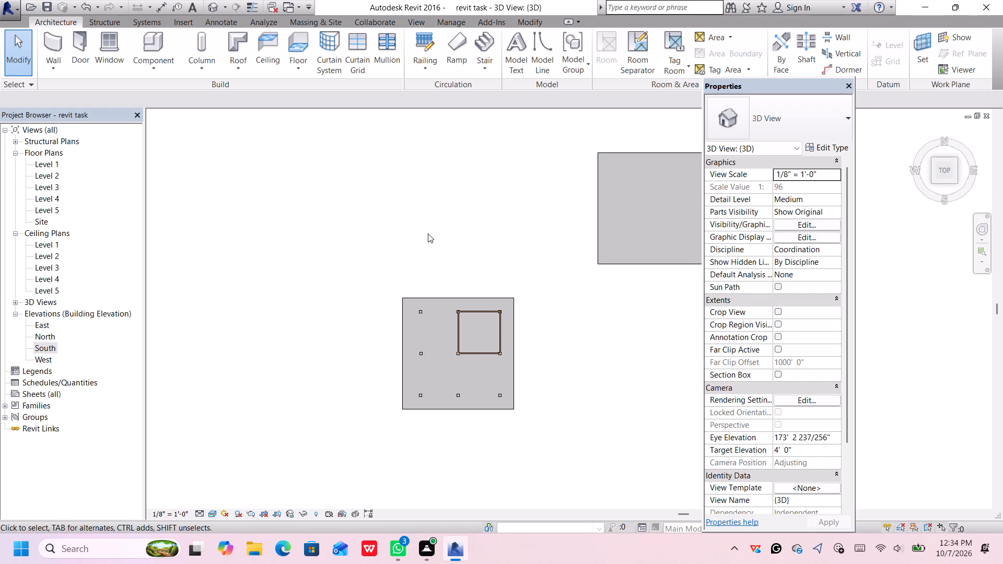
{"action": "middle_click_drag", "start_coordinate": [442, 296], "coordinate": [422, 250]}
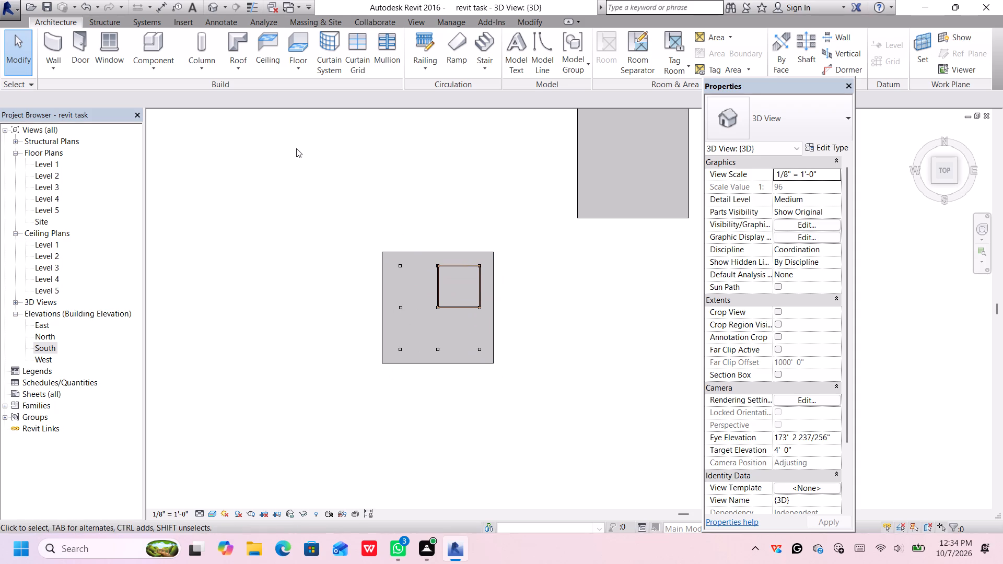
{"action": "left_click", "coordinate": [289, 66]}
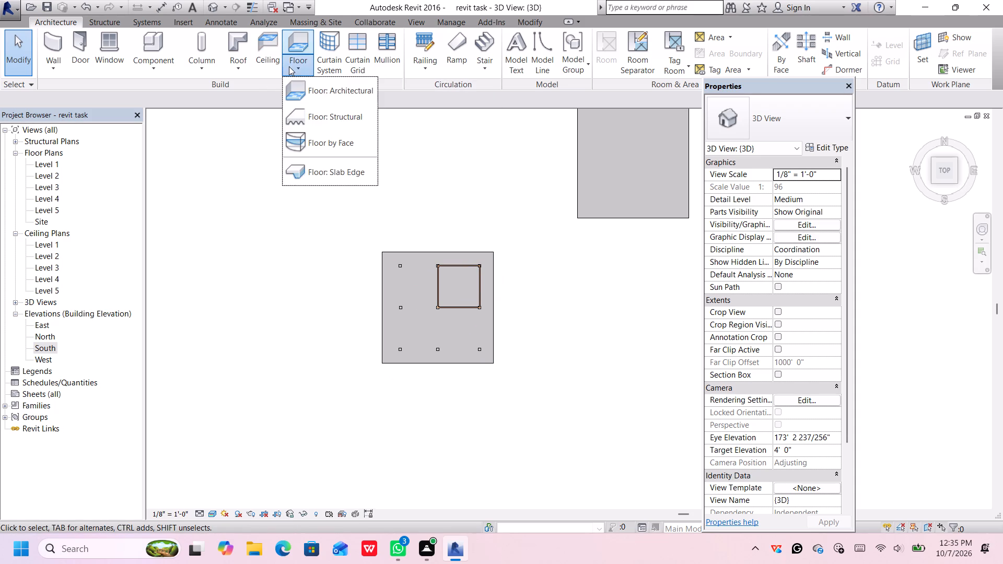
{"action": "left_click", "coordinate": [320, 93]}
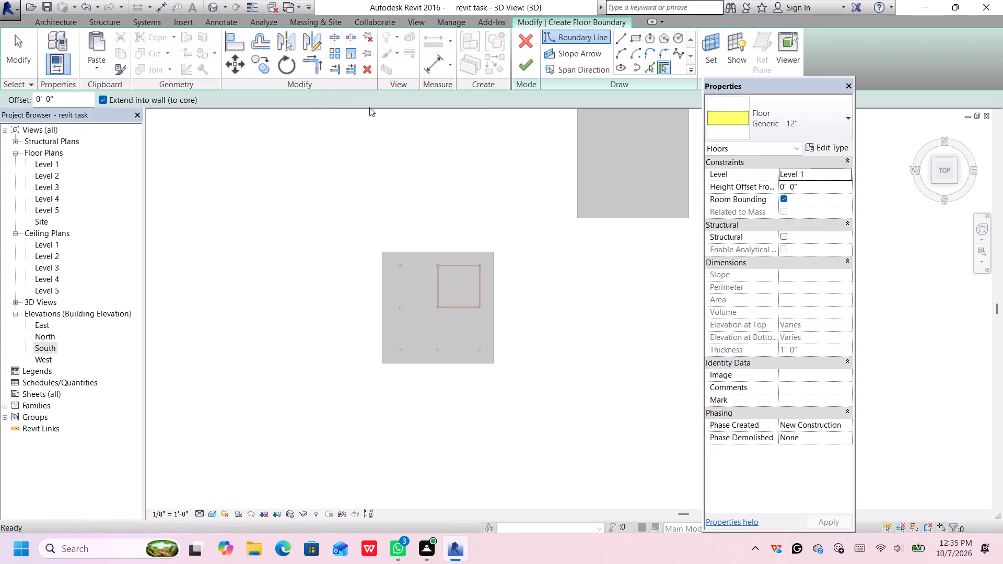
{"action": "left_click", "coordinate": [635, 37]}
{"action": "scroll", "coordinate": [413, 263], "scroll_direction": "up", "scroll_amount": 6}
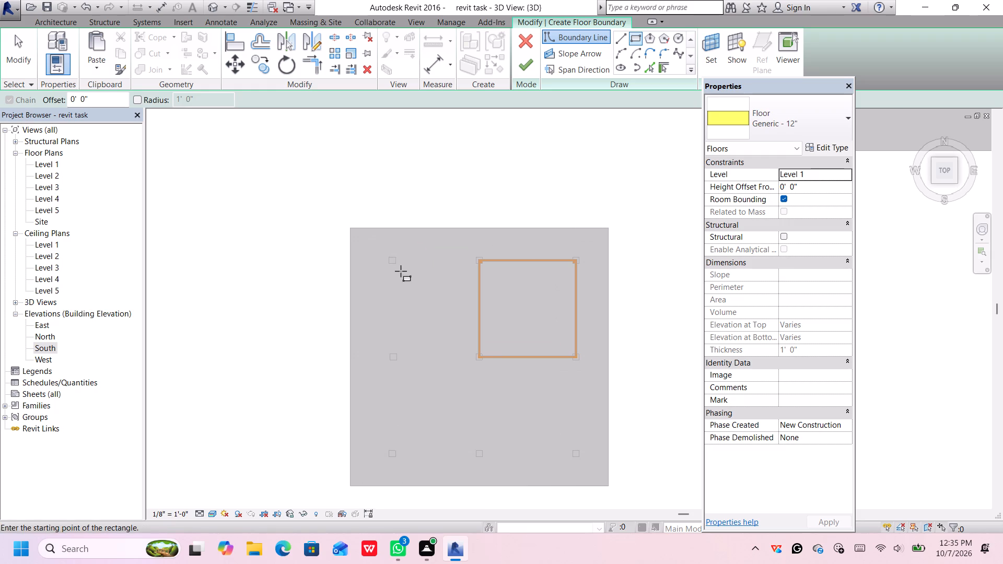
{"action": "scroll", "coordinate": [381, 252], "scroll_direction": "up", "scroll_amount": 1}
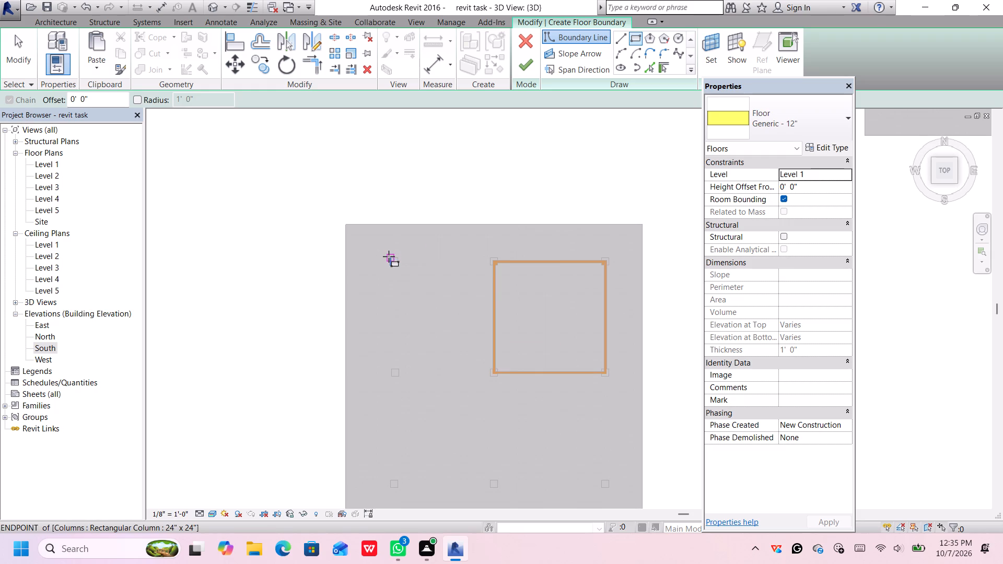
{"action": "scroll", "coordinate": [389, 256], "scroll_direction": "up", "scroll_amount": 4}
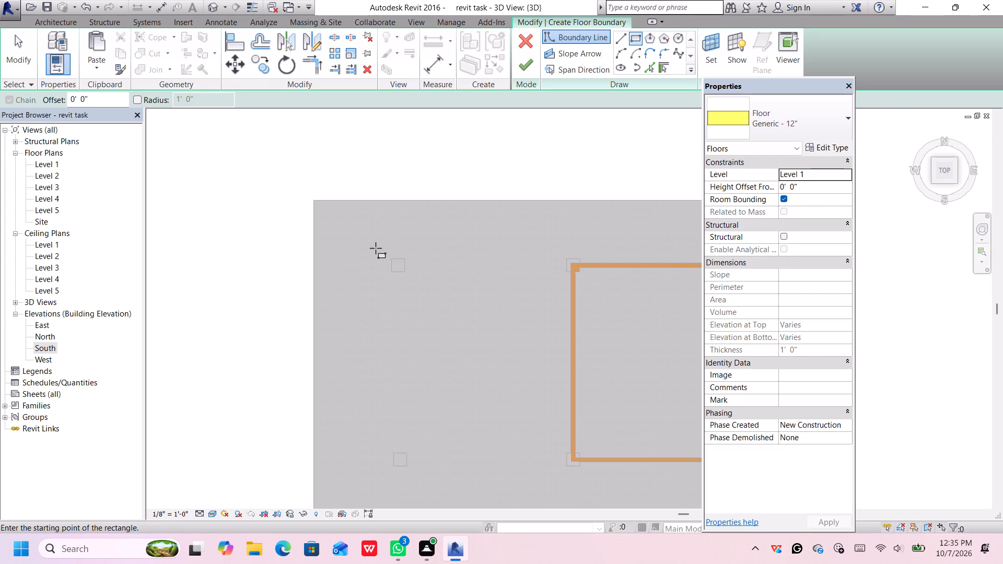
{"action": "left_click", "coordinate": [376, 249]}
{"action": "scroll", "coordinate": [438, 304], "scroll_direction": "down", "scroll_amount": 3}
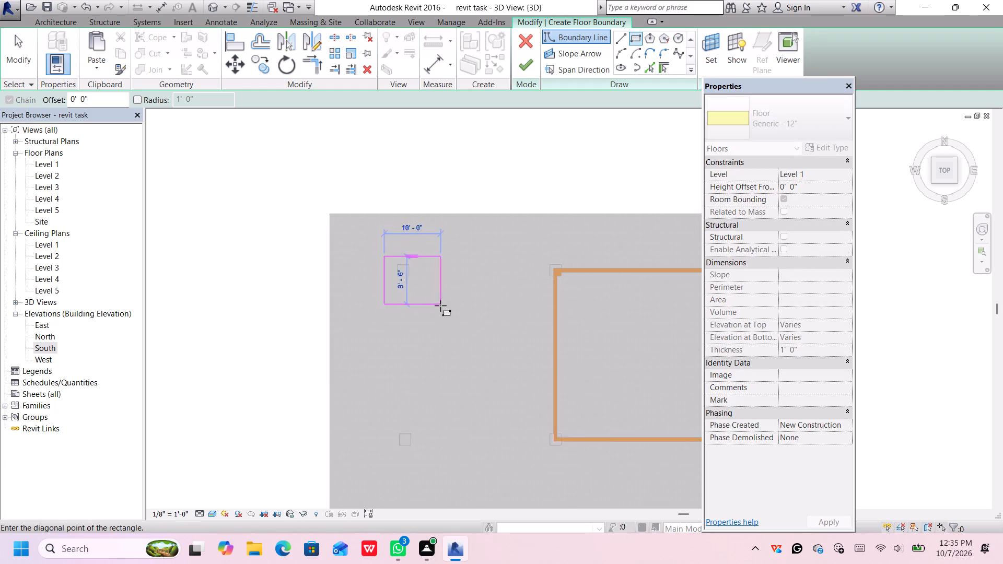
{"action": "scroll", "coordinate": [440, 305], "scroll_direction": "down", "scroll_amount": 2}
{"action": "middle_click_drag", "start_coordinate": [449, 320], "coordinate": [390, 227]}
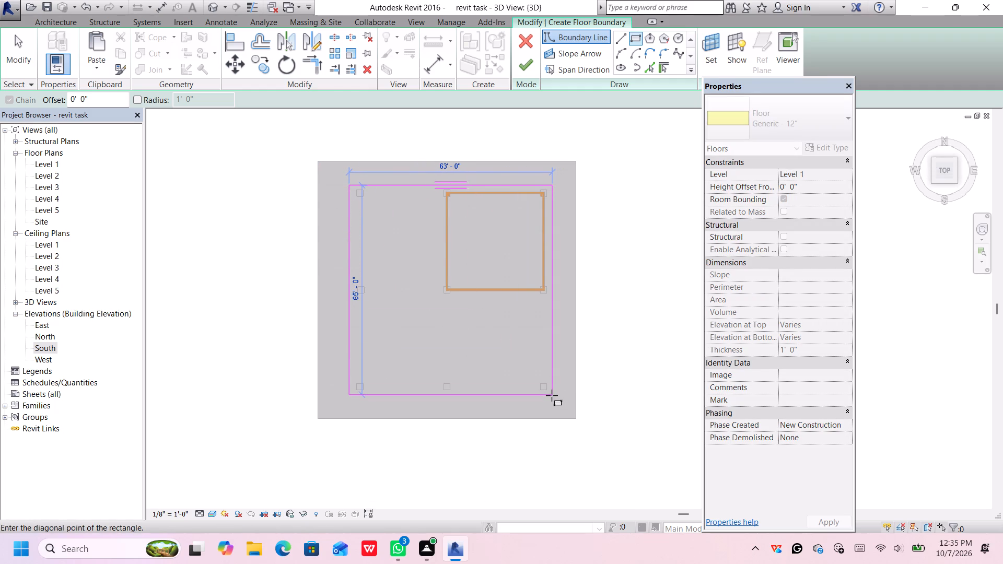
{"action": "scroll", "coordinate": [552, 394], "scroll_direction": "up", "scroll_amount": 1}
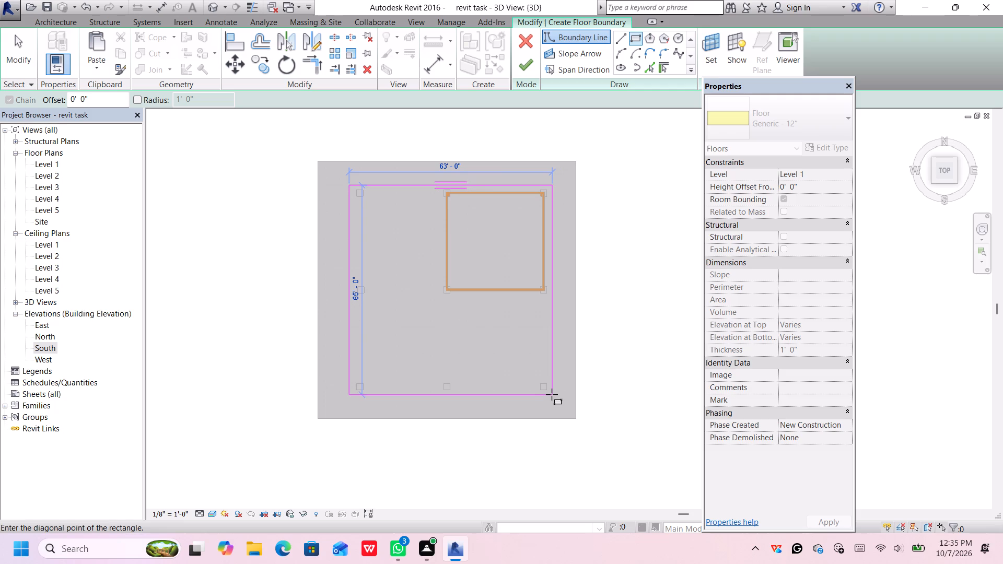
{"action": "left_click", "coordinate": [552, 394]}
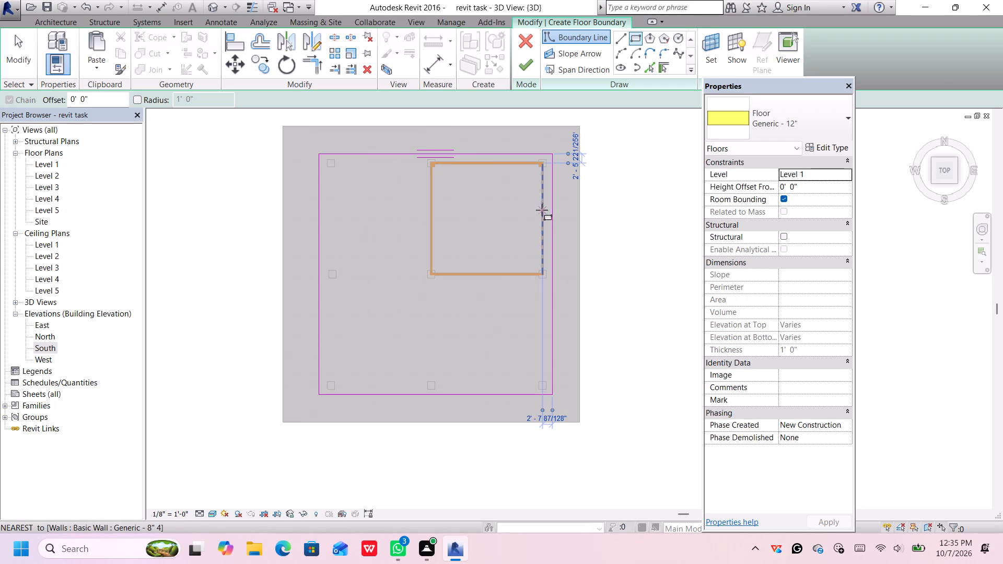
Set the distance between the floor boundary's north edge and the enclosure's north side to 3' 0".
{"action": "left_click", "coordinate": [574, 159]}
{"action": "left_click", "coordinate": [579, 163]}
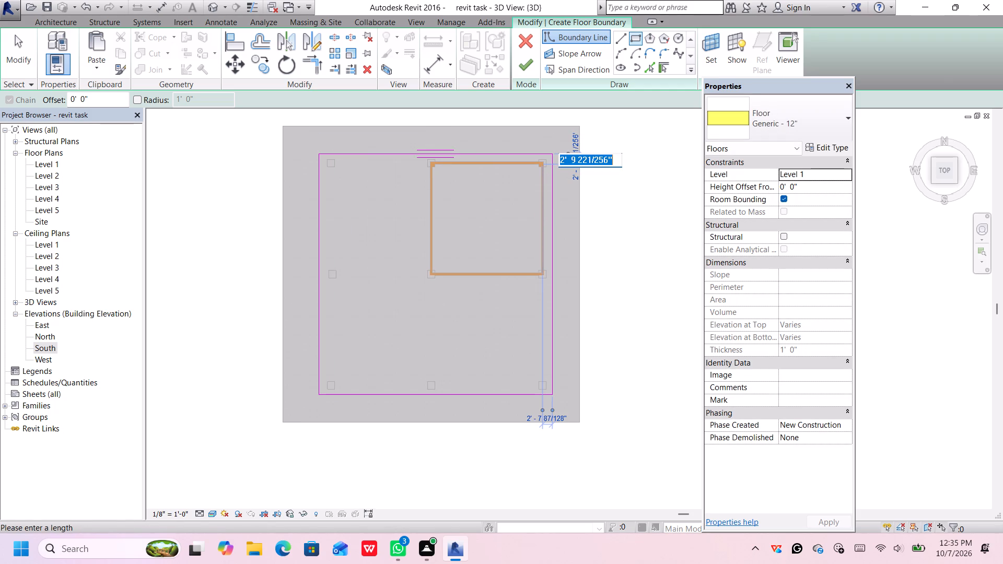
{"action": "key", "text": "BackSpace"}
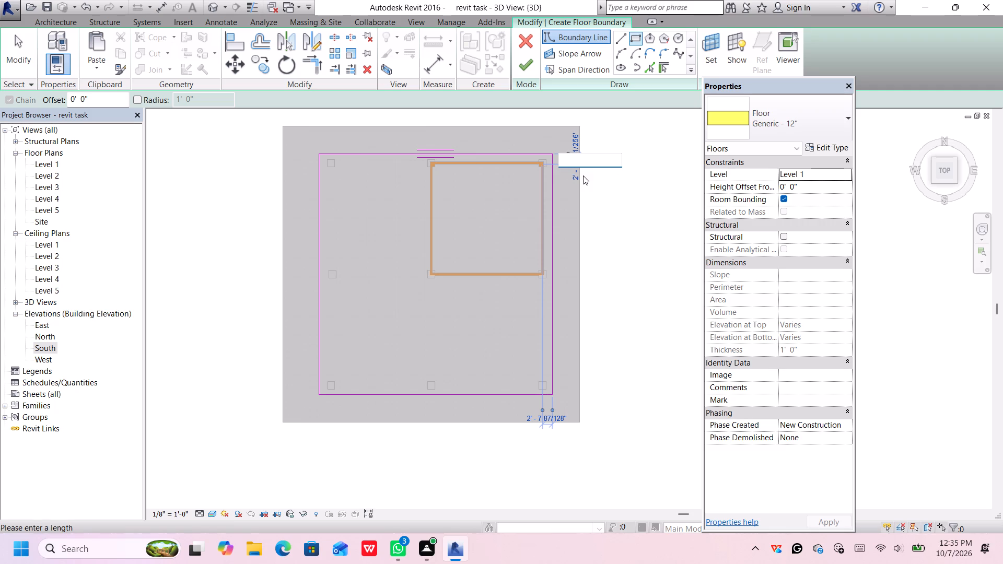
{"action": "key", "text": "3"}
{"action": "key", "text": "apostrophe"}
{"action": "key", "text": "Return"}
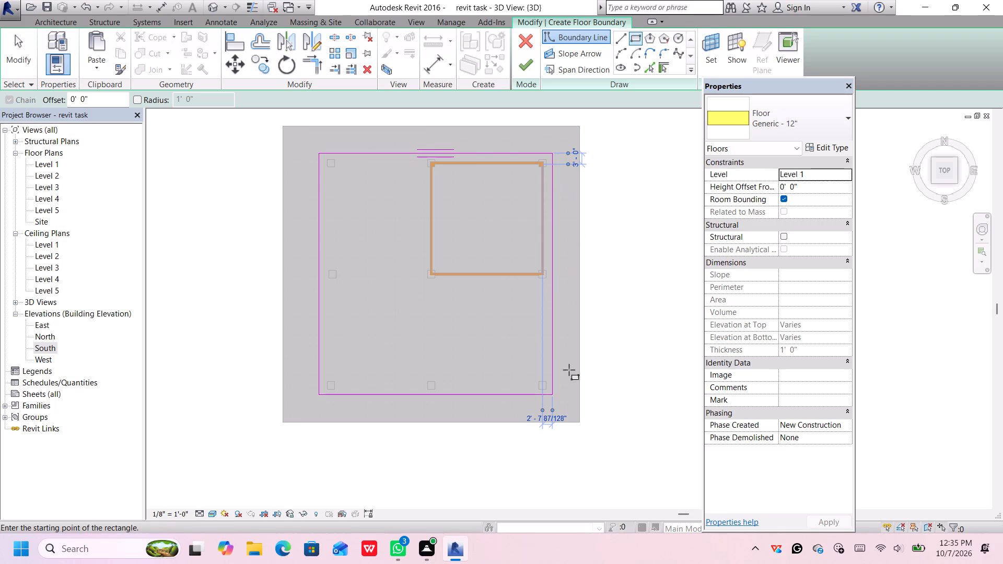
Set the floor boundary's east edge 3' 0" from its reference on the enclosure's east side, and leave the rectangle tool.
{"action": "left_click", "coordinate": [547, 418]}
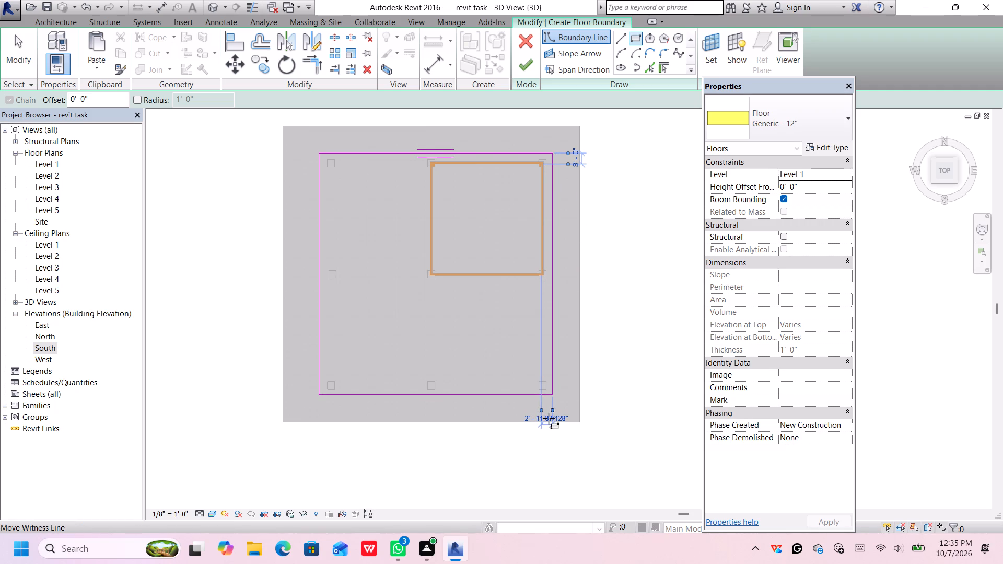
{"action": "left_click", "coordinate": [549, 419]}
{"action": "left_click", "coordinate": [556, 419]}
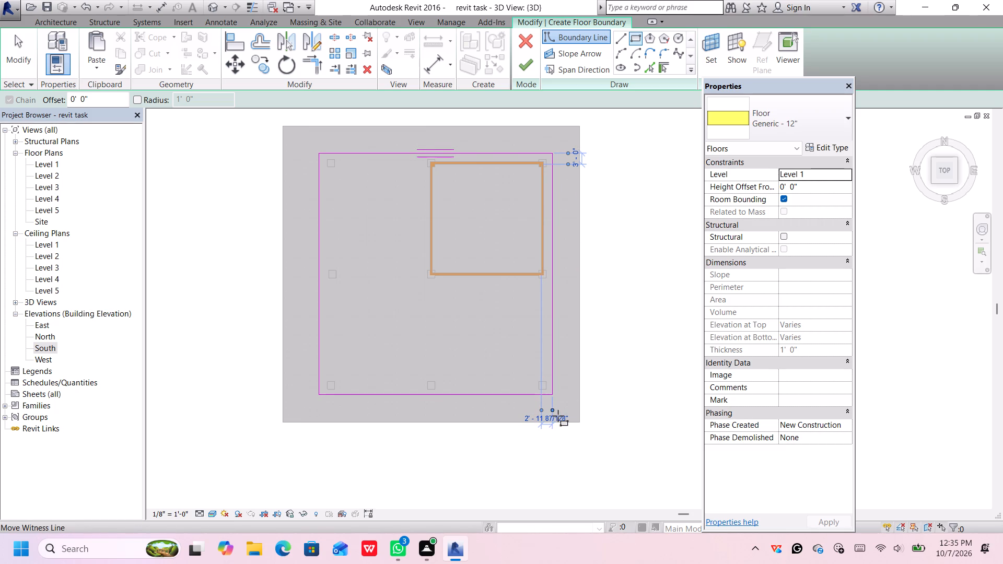
{"action": "left_click", "coordinate": [553, 418]}
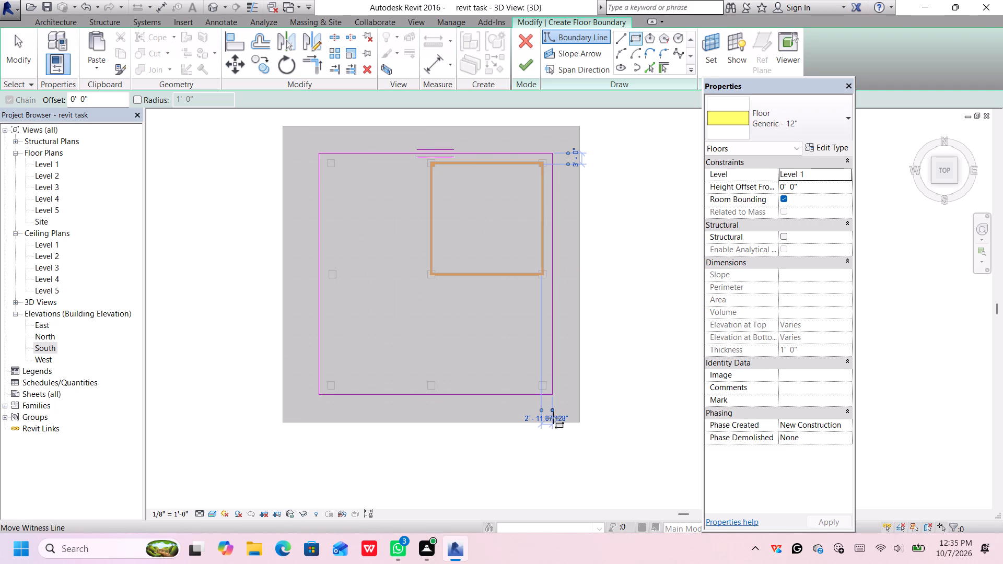
{"action": "double_click", "coordinate": [553, 418]}
{"action": "left_click", "coordinate": [557, 418]}
{"action": "left_click", "coordinate": [563, 419]}
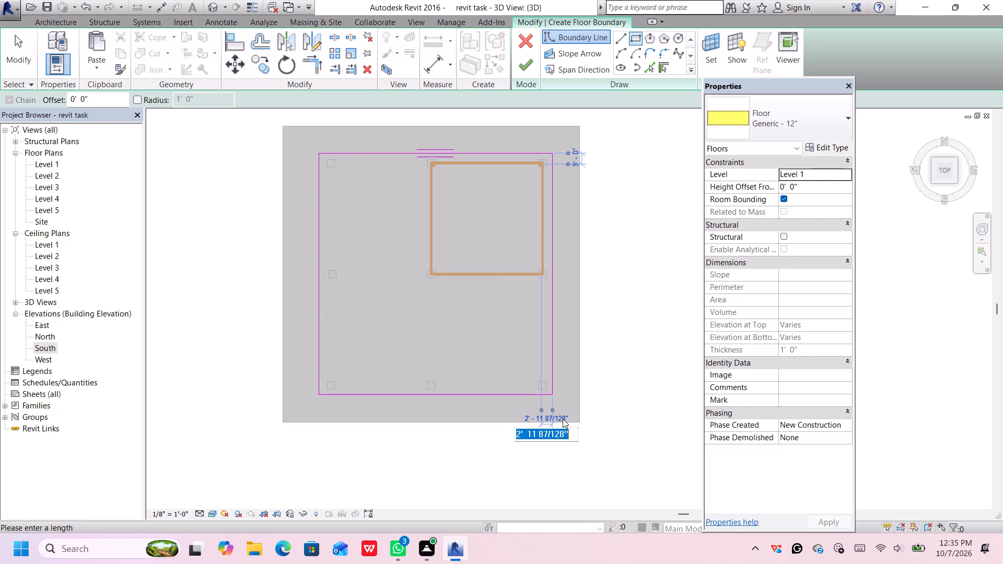
{"action": "key", "text": "BackSpace"}
{"action": "key", "text": "3"}
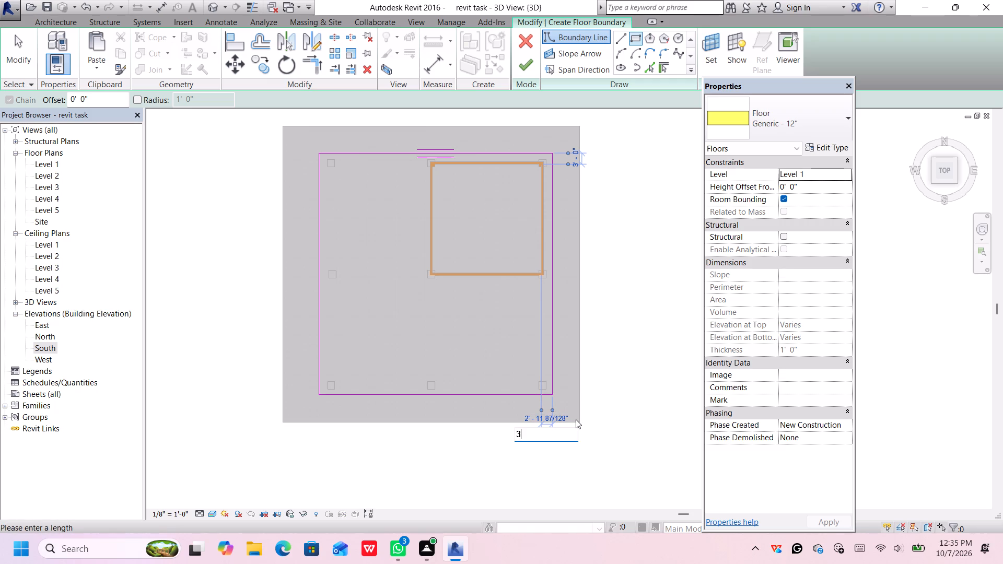
{"action": "key", "text": "apostrophe"}
{"action": "key", "text": "Return"}
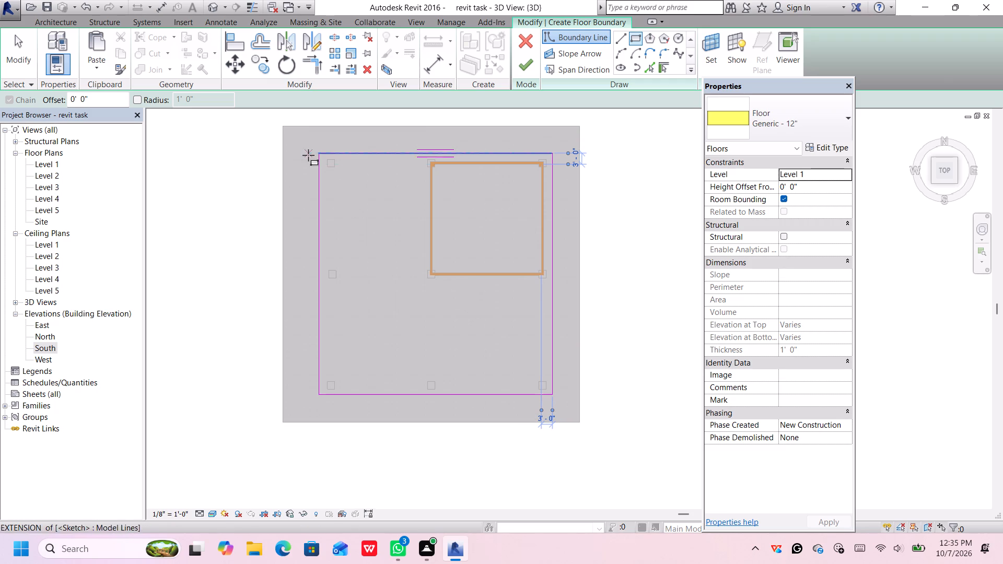
{"action": "left_click", "coordinate": [316, 163]}
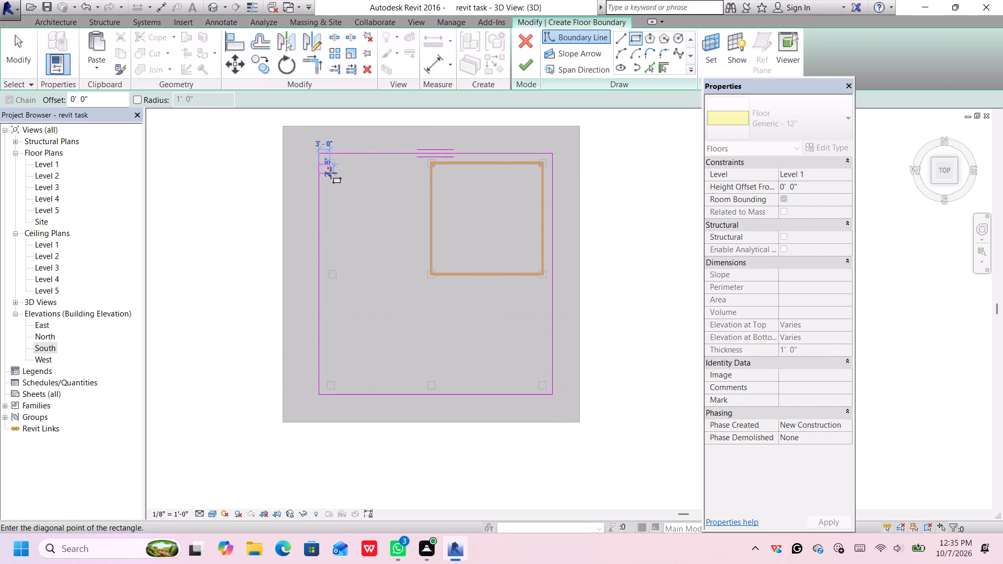
{"action": "key", "text": "Escape"}
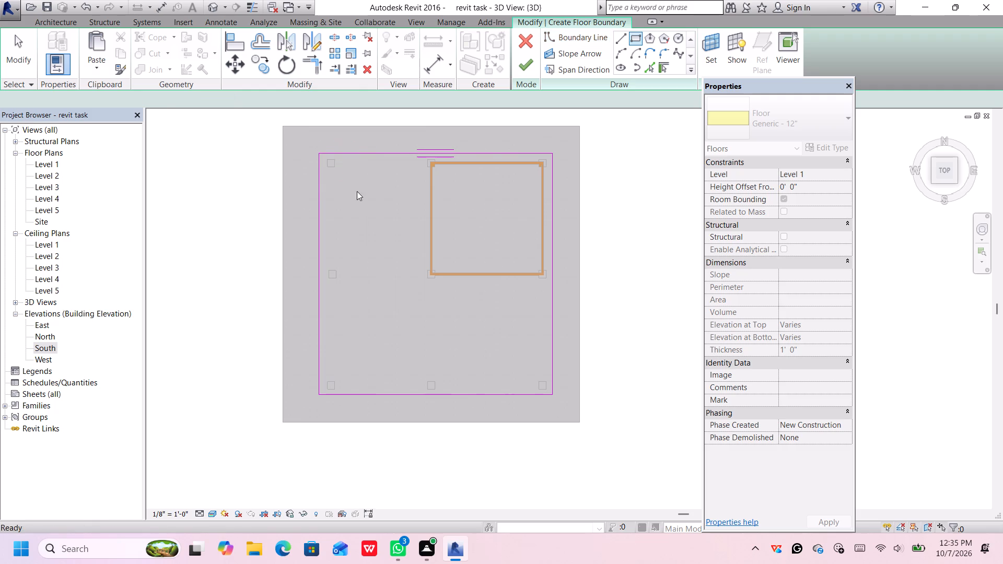
{"action": "key", "text": "Escape"}
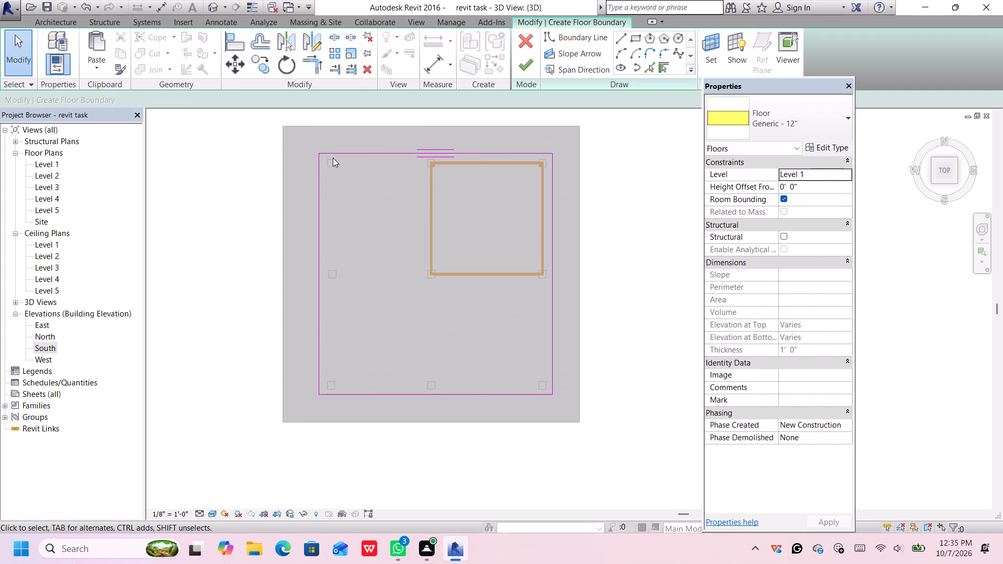
Select the floor boundary's north edge and set its offset from the enclosure's north wall to 3' 0".
{"action": "left_click", "coordinate": [337, 155]}
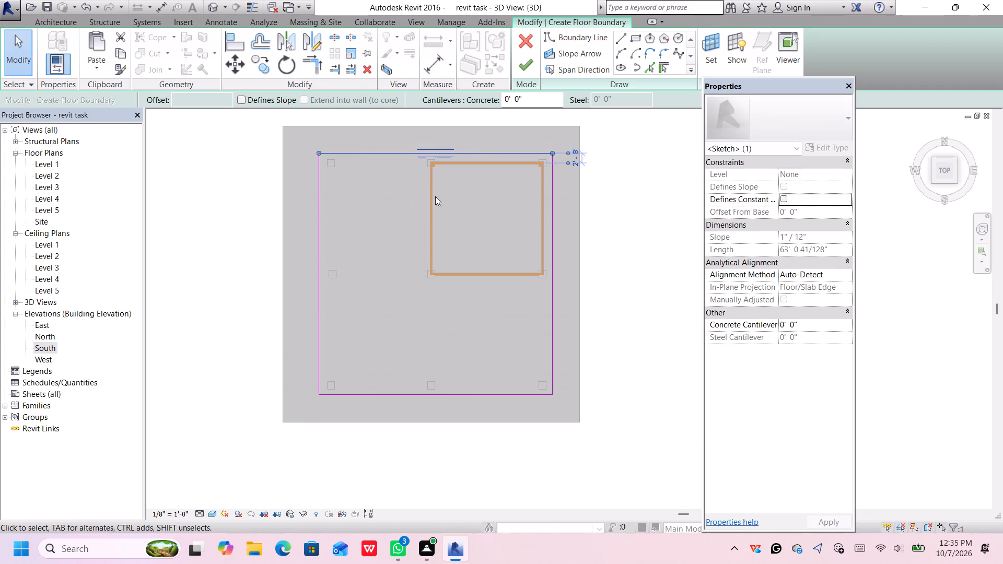
{"action": "left_click", "coordinate": [577, 157]}
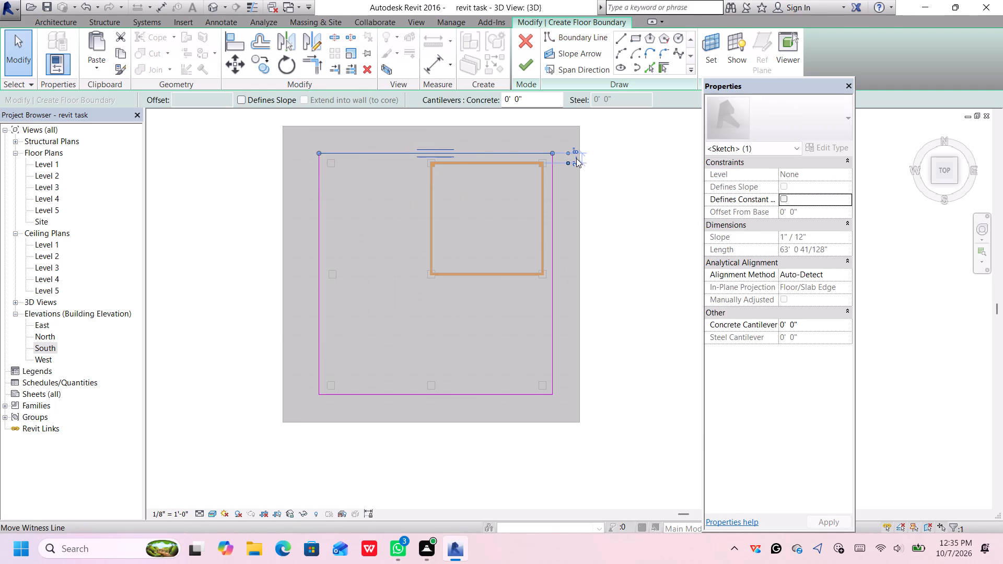
{"action": "left_click", "coordinate": [576, 153]}
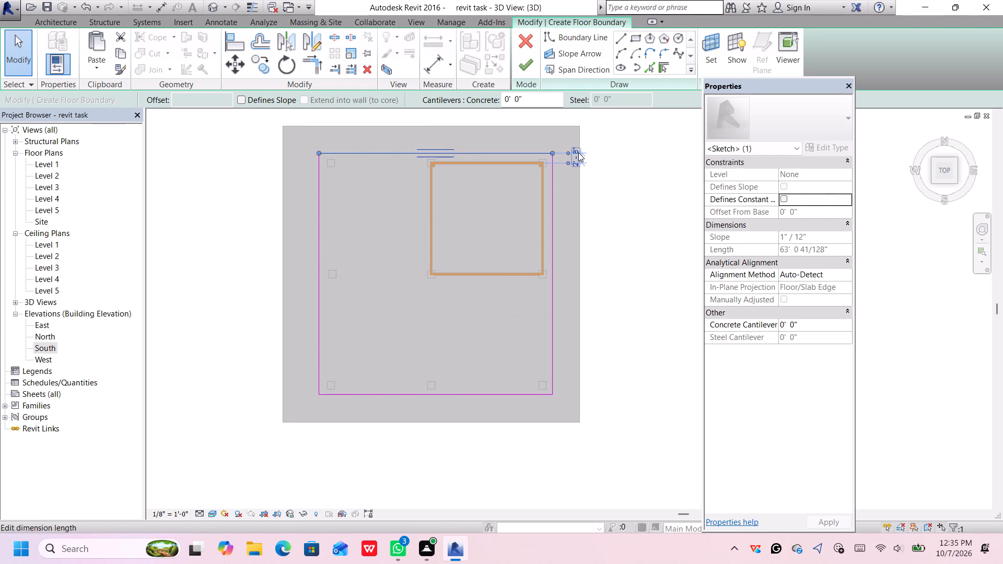
{"action": "left_click", "coordinate": [578, 152]}
{"action": "type", "text": "3'"}
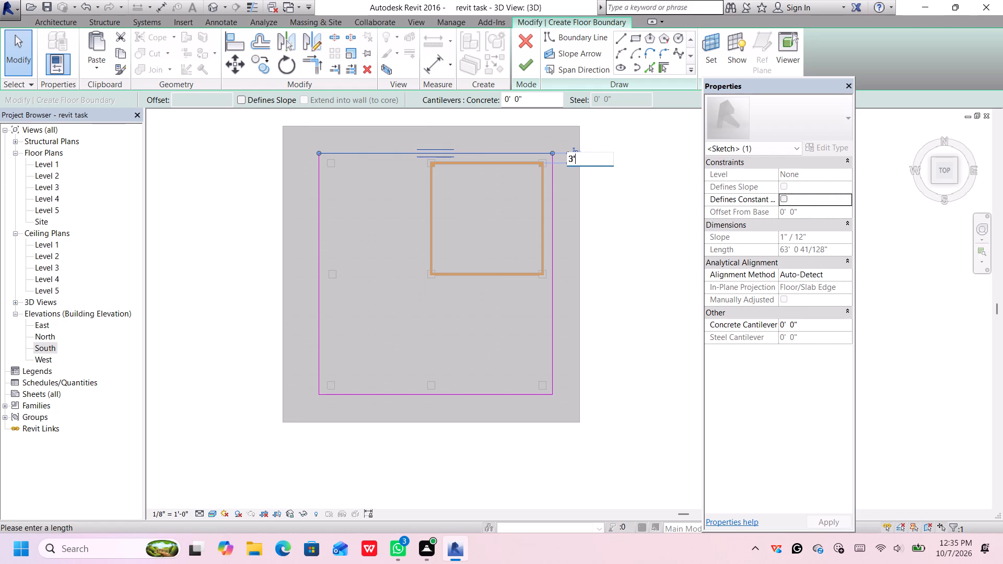
{"action": "key", "text": "Return"}
Move the floor boundary's south edge so that it lies 35' 0" from the enclosure's south wall.
{"action": "left_click", "coordinate": [545, 393]}
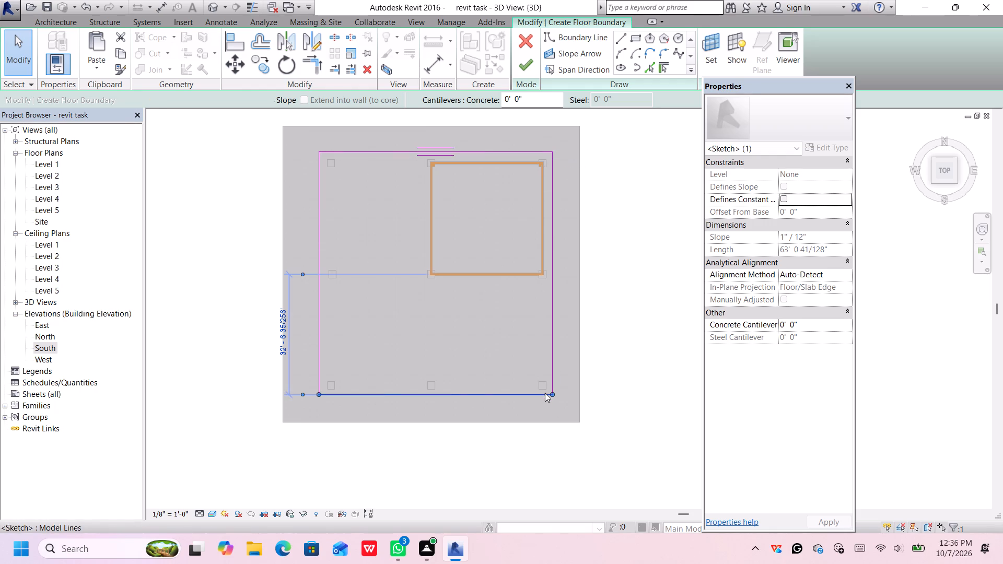
{"action": "left_click", "coordinate": [283, 327]}
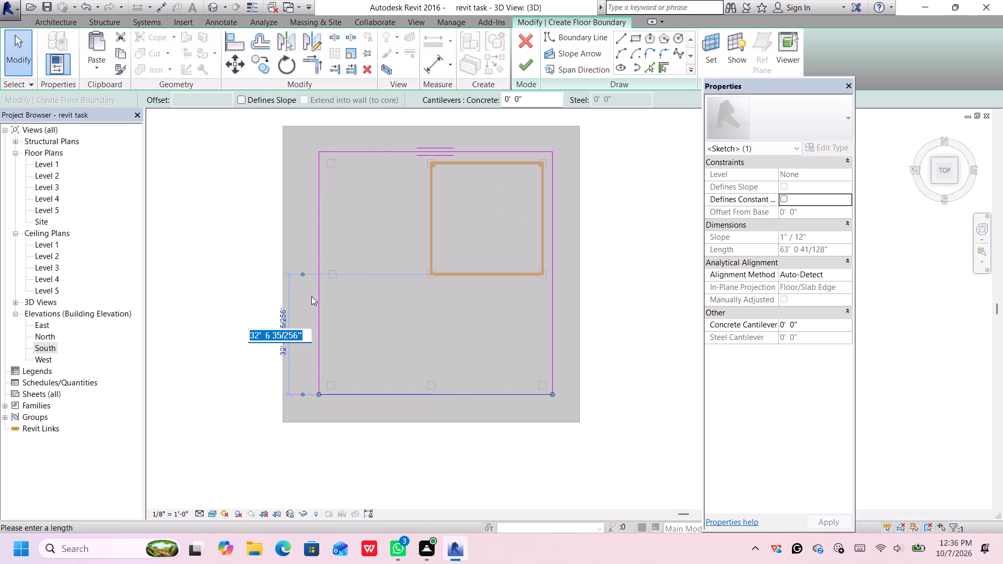
{"action": "type", "text": "35"}
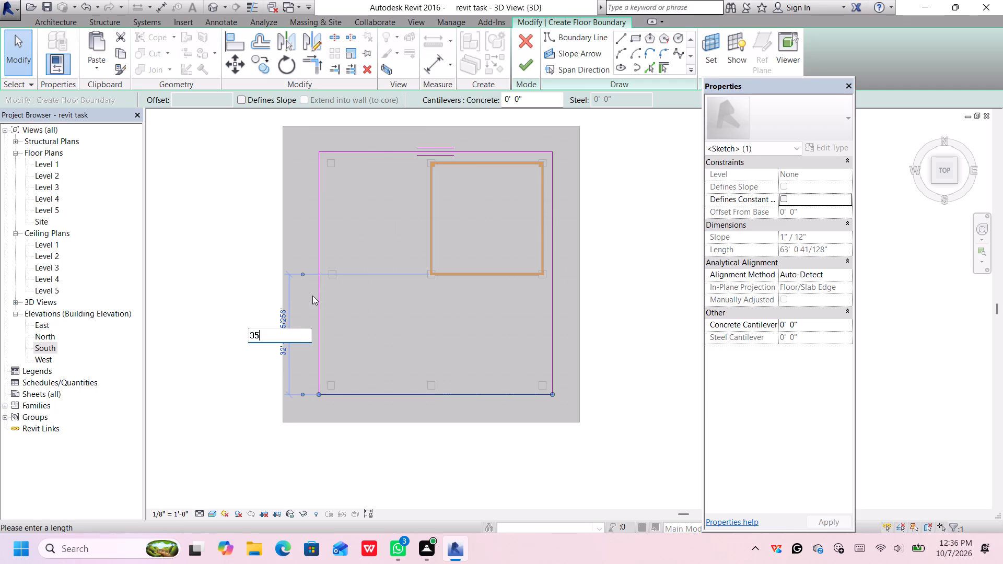
{"action": "key", "text": "apostrophe"}
{"action": "key", "text": "Return"}
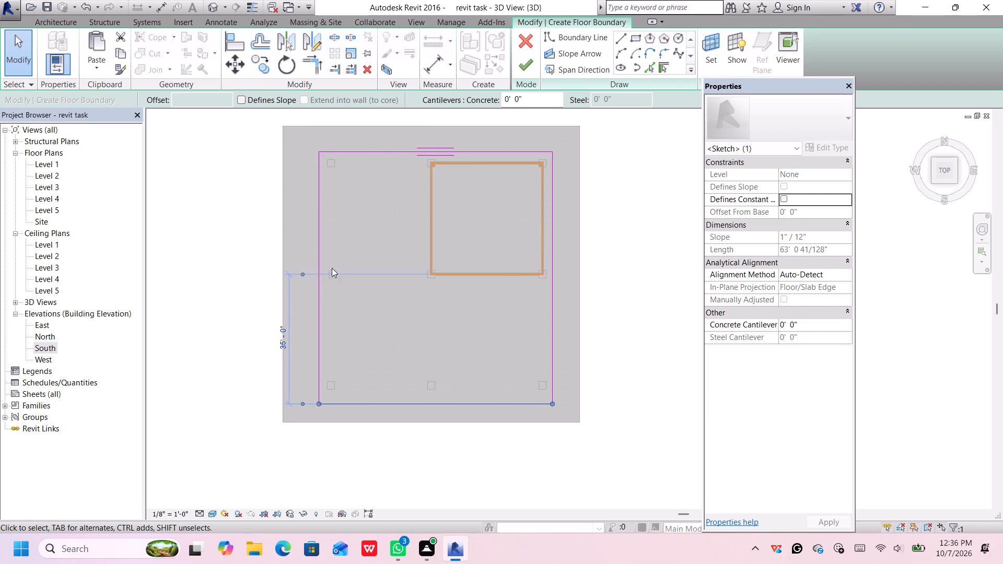
Move the floor boundary's west edge so that it lies 35' 0" from the enclosure's west wall.
{"action": "left_click", "coordinate": [319, 232]}
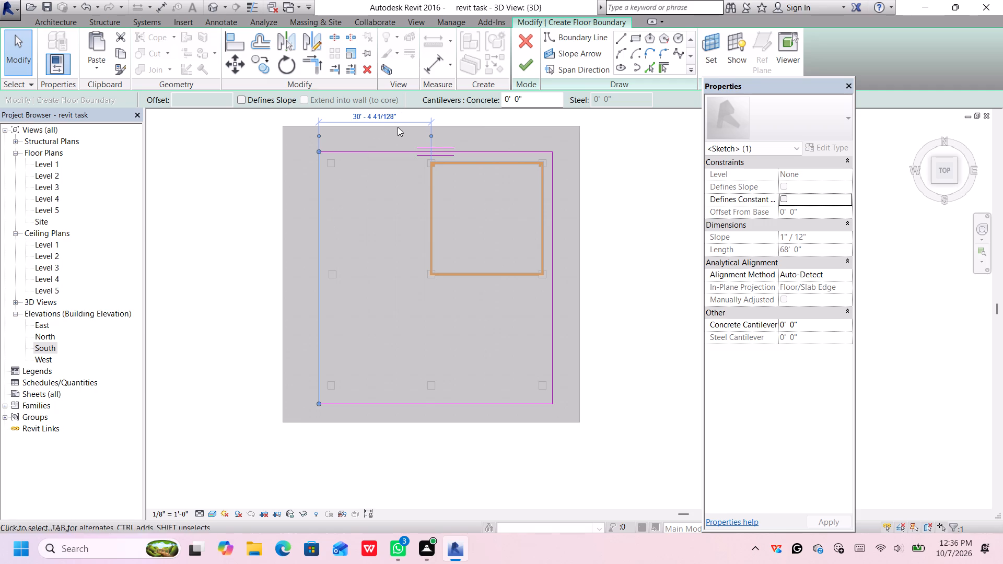
{"action": "left_click", "coordinate": [386, 112]}
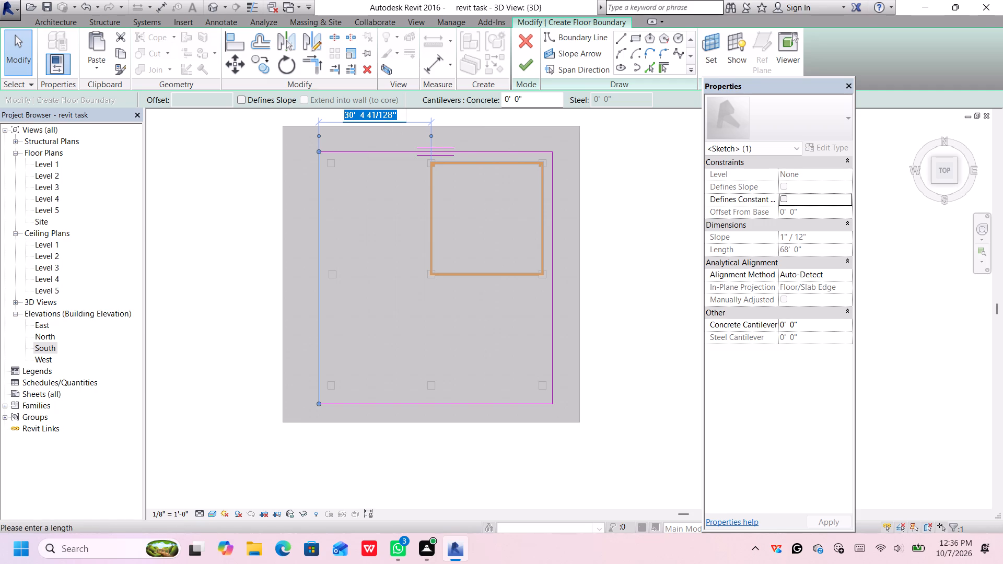
{"action": "type", "text": "35"}
{"action": "key", "text": "apostrophe"}
{"action": "key", "text": "Return"}
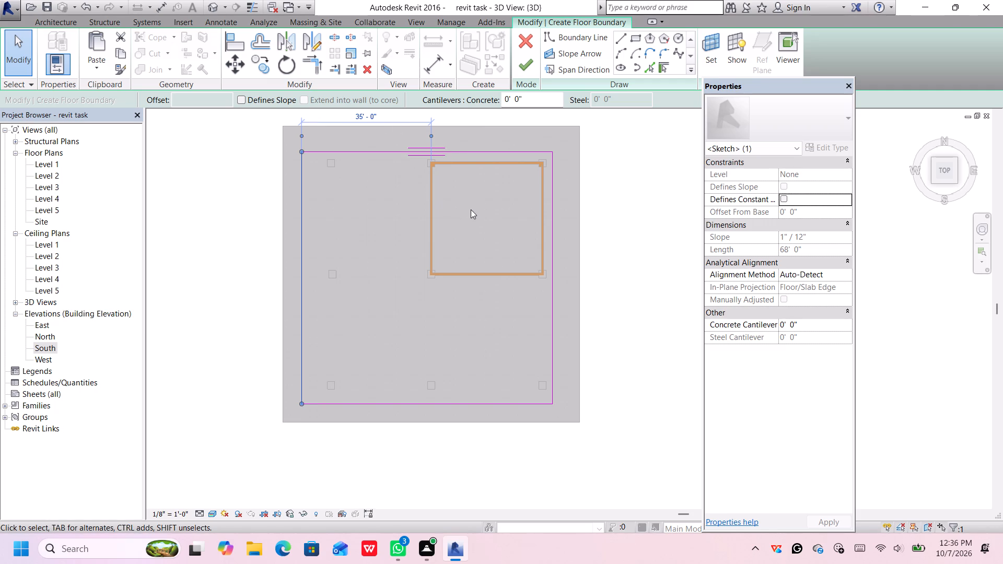
Move the floor boundary's west edge inward to 33', 32' and finally 31' 0" from the enclosure's west wall.
{"action": "left_click", "coordinate": [375, 113]}
{"action": "key", "text": "3"}
{"action": "key", "text": "3"}
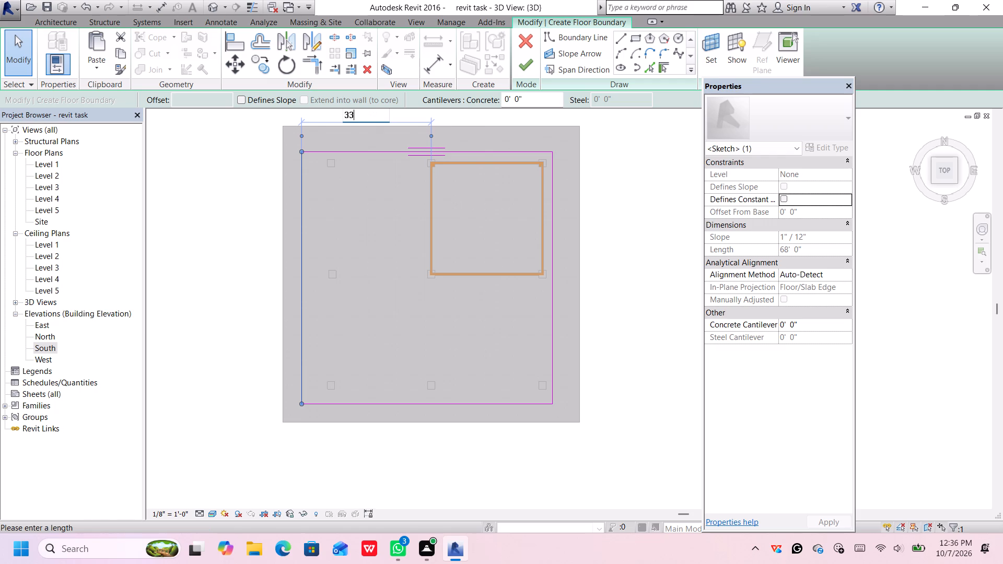
{"action": "key", "text": "apostrophe"}
{"action": "key", "text": "Return"}
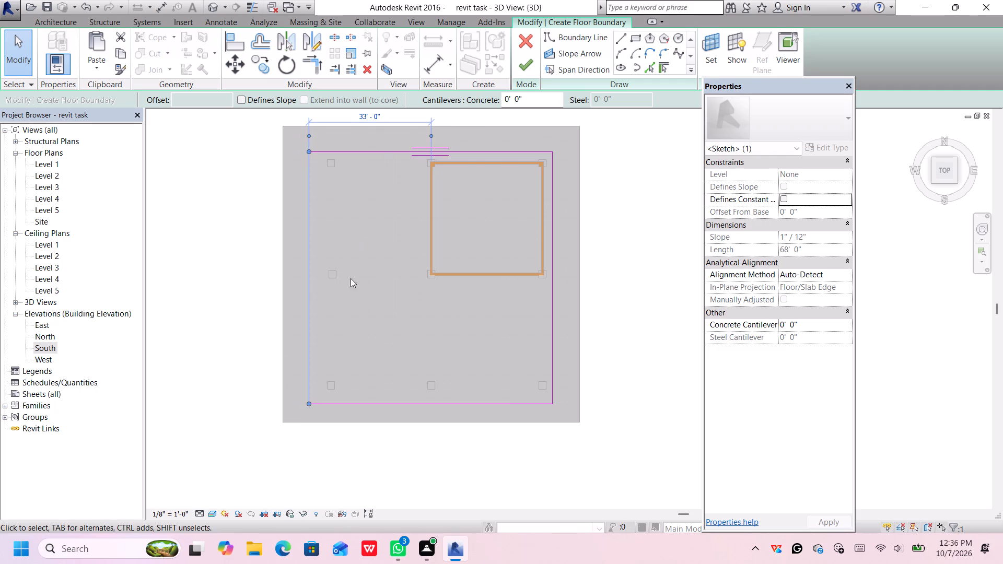
{"action": "left_click", "coordinate": [375, 114]}
{"action": "type", "text": "32'"}
{"action": "key", "text": "Return"}
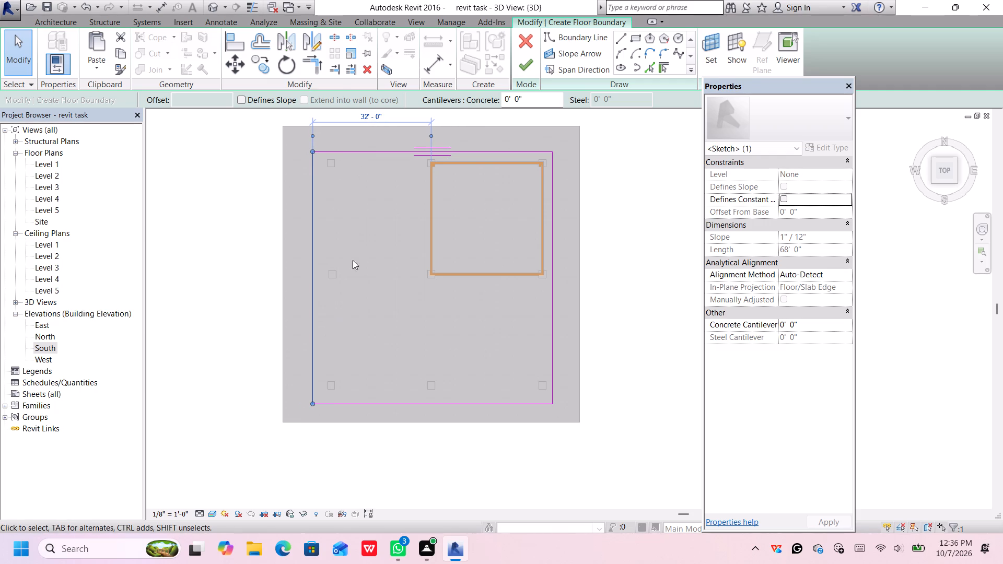
{"action": "left_click", "coordinate": [375, 120]}
{"action": "key", "text": "3"}
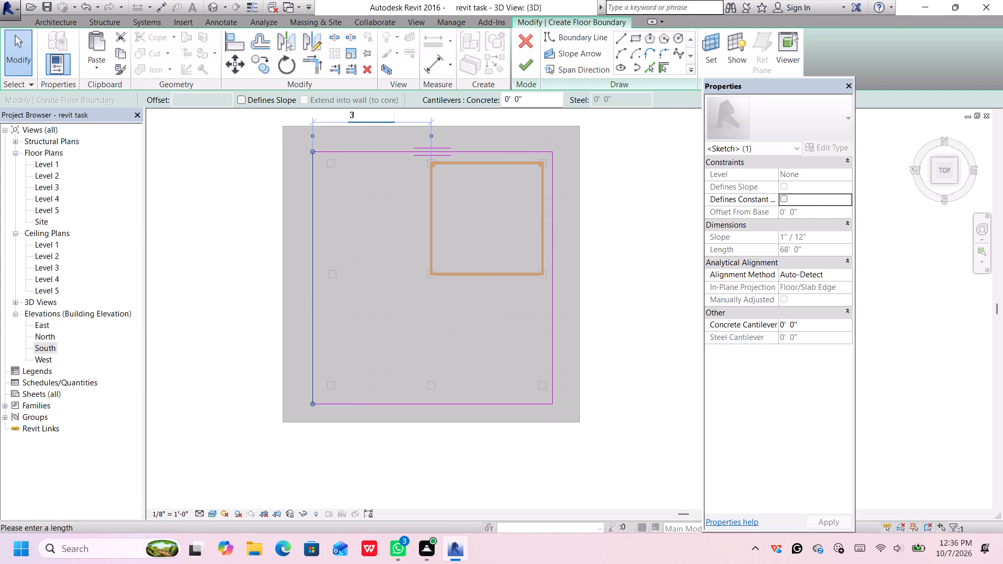
{"action": "key", "text": "1"}
{"action": "key", "text": "apostrophe"}
{"action": "key", "text": "Return"}
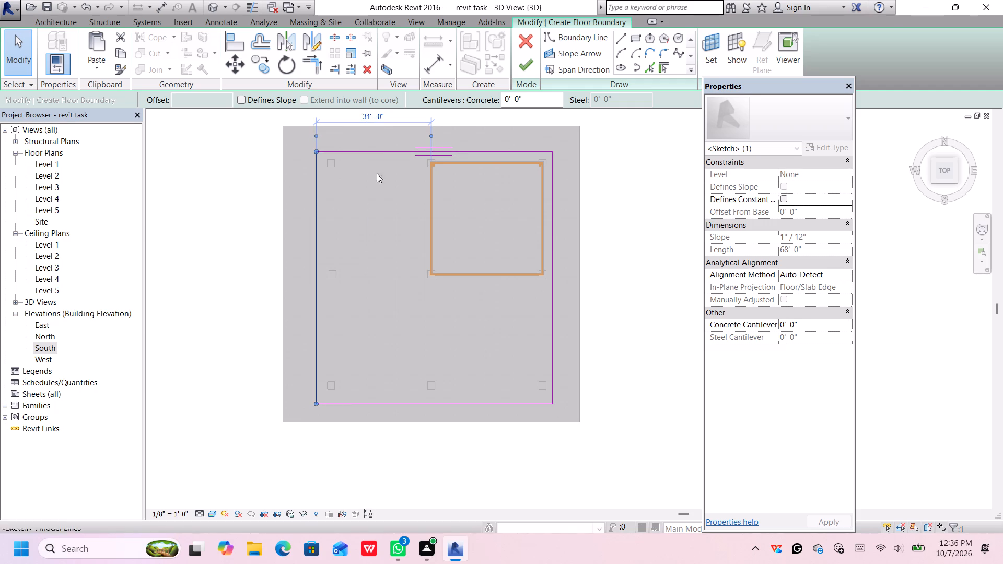
Adjust the floor boundary's south edge to 31', 32' and finally 33' 0" from the enclosure's south wall.
{"action": "left_click", "coordinate": [361, 408]}
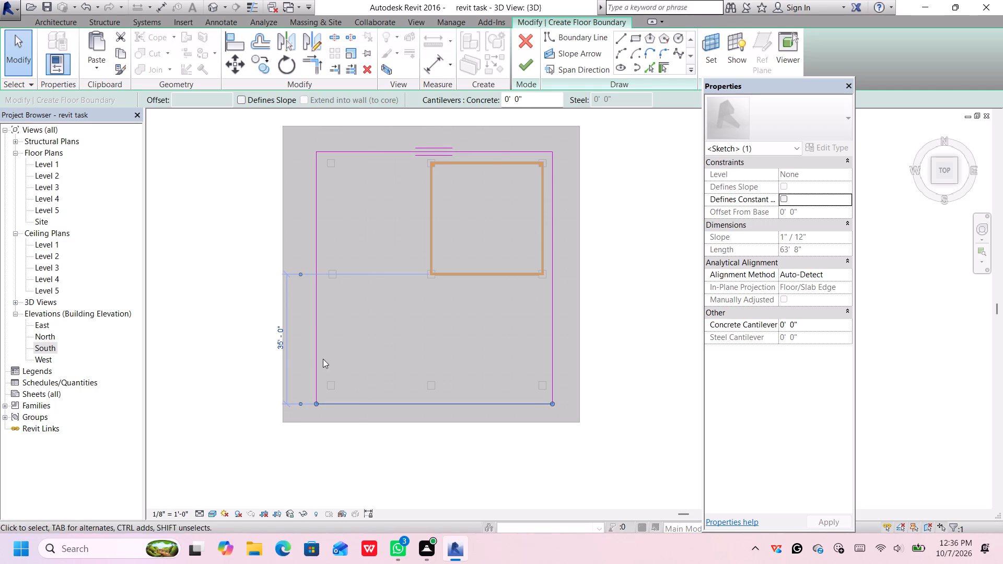
{"action": "left_click", "coordinate": [281, 345]}
{"action": "type", "text": "31'"}
{"action": "key", "text": "Return"}
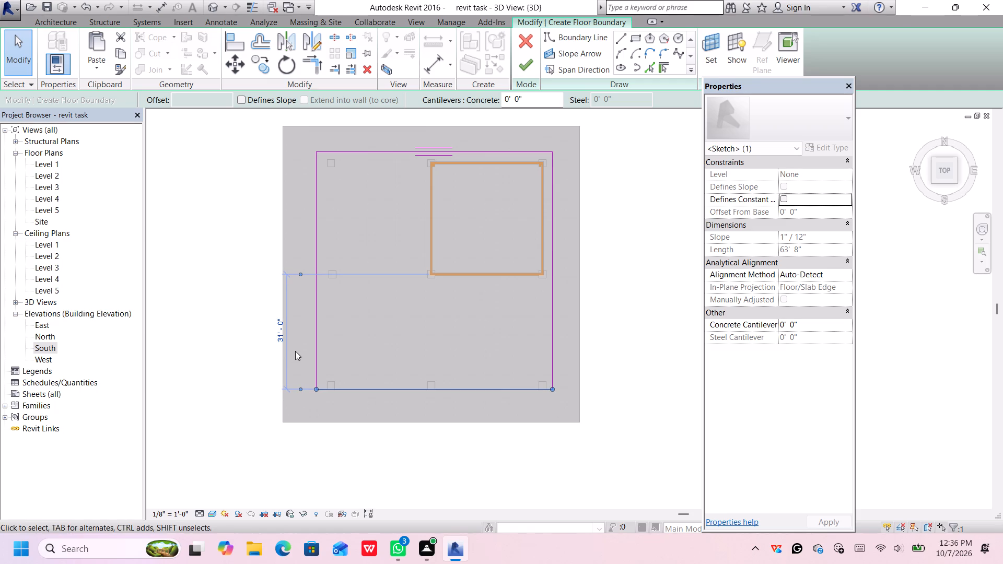
{"action": "left_click", "coordinate": [280, 333]}
{"action": "key", "text": "3"}
{"action": "key", "text": "2"}
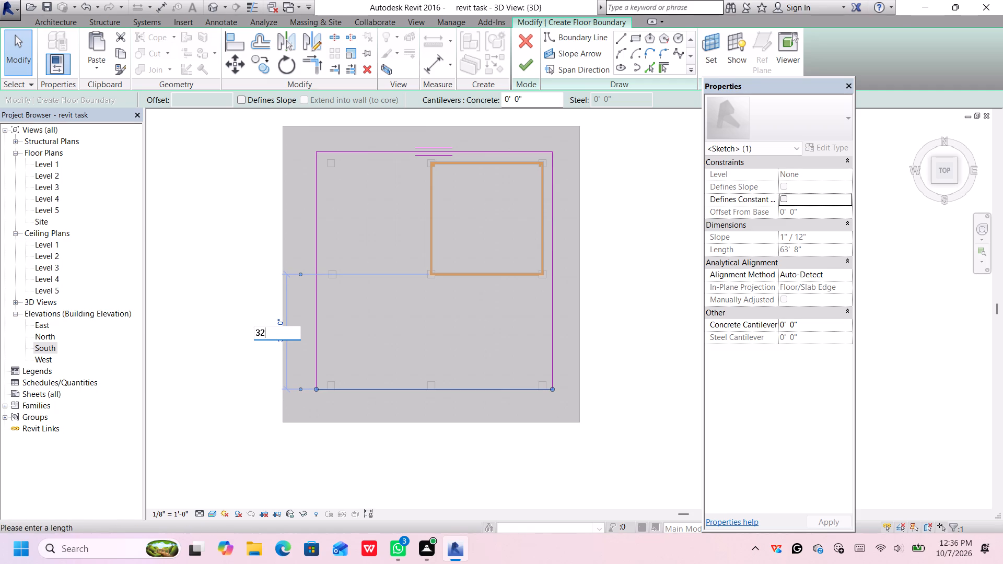
{"action": "key", "text": "apostrophe"}
{"action": "key", "text": "Return"}
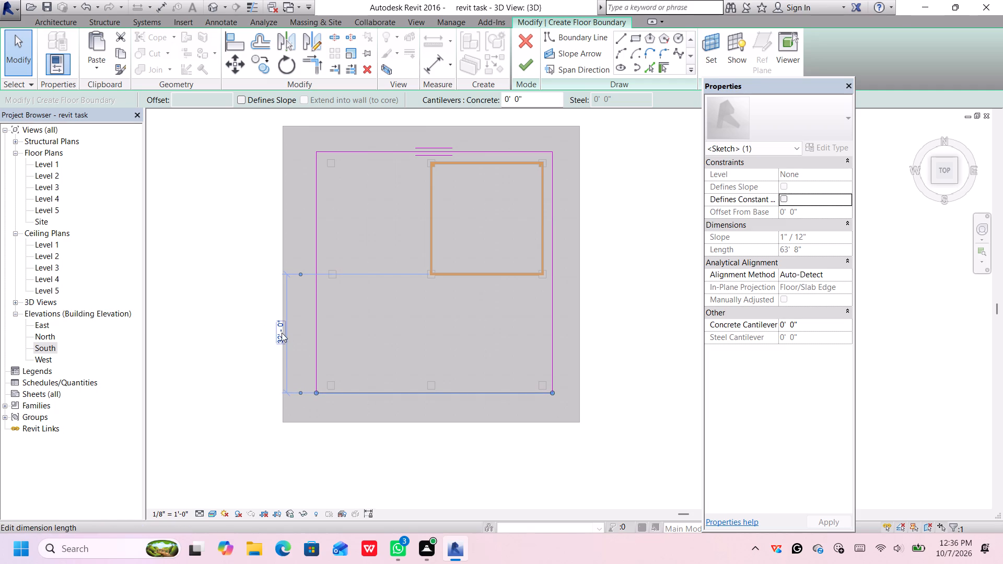
{"action": "left_click", "coordinate": [281, 332]}
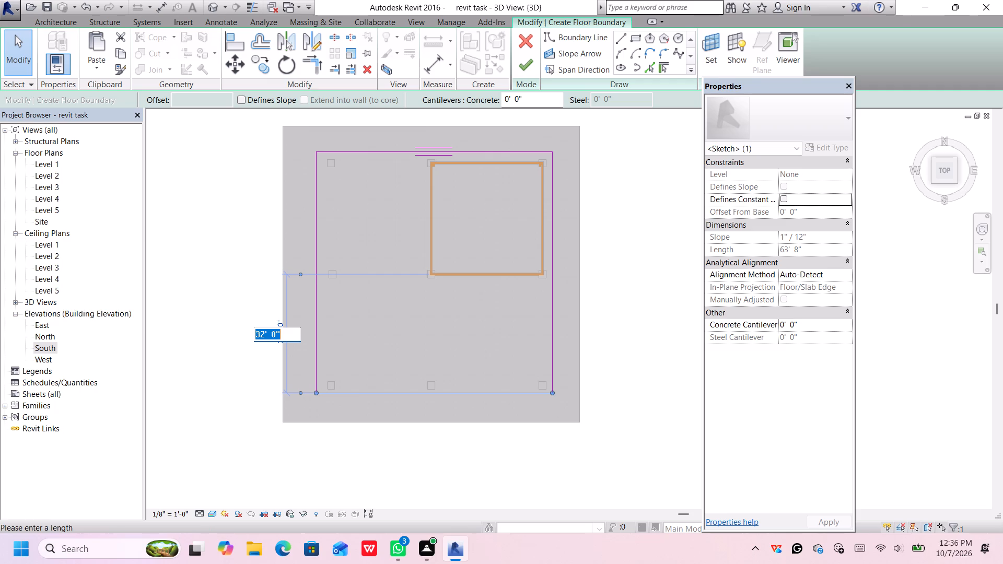
{"action": "type", "text": "33"}
{"action": "key", "text": "apostrophe"}
{"action": "key", "text": "Return"}
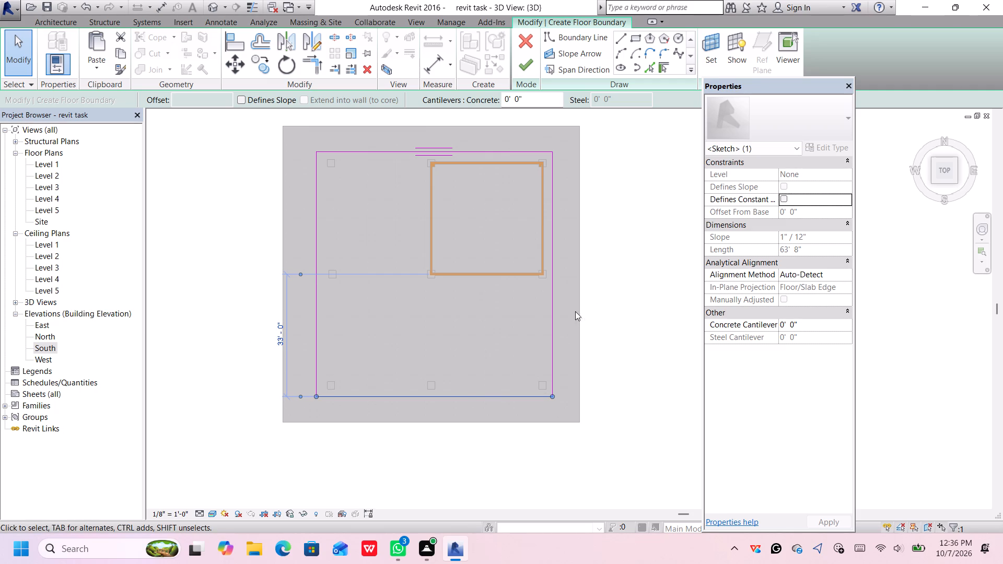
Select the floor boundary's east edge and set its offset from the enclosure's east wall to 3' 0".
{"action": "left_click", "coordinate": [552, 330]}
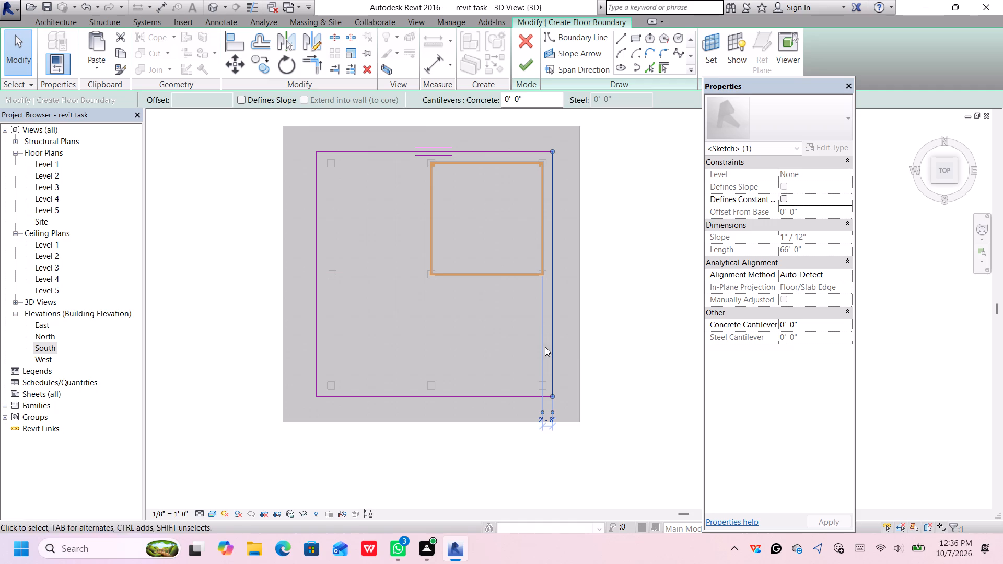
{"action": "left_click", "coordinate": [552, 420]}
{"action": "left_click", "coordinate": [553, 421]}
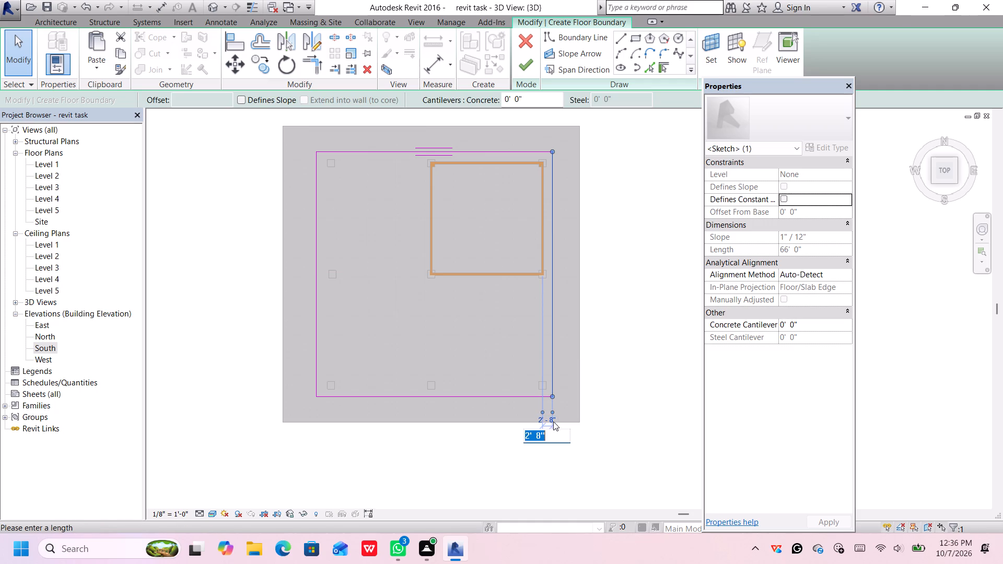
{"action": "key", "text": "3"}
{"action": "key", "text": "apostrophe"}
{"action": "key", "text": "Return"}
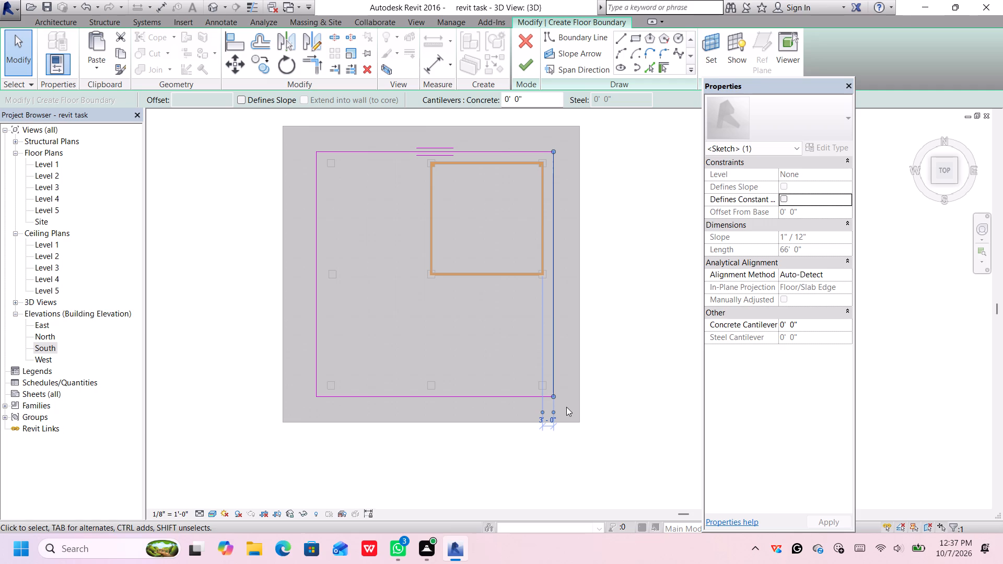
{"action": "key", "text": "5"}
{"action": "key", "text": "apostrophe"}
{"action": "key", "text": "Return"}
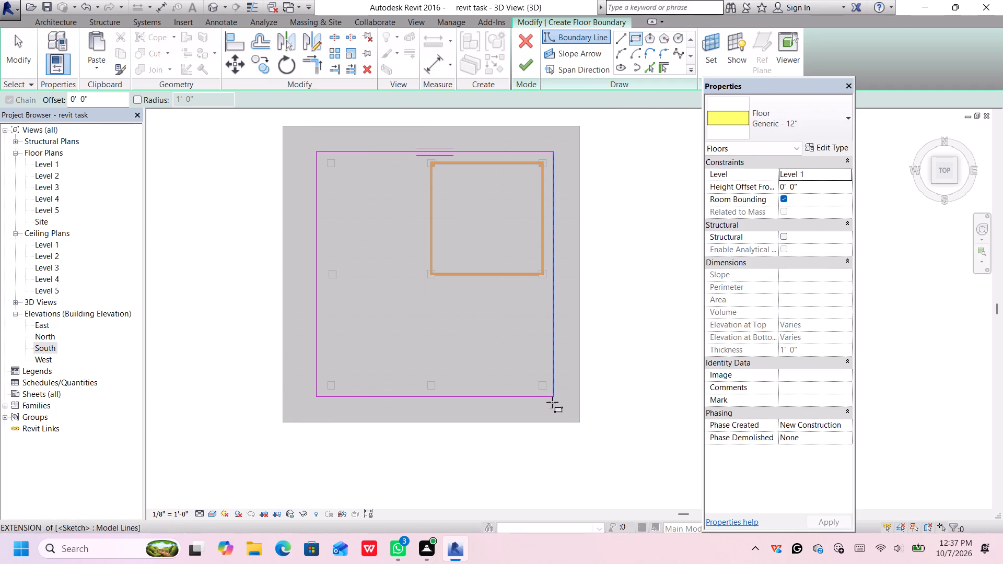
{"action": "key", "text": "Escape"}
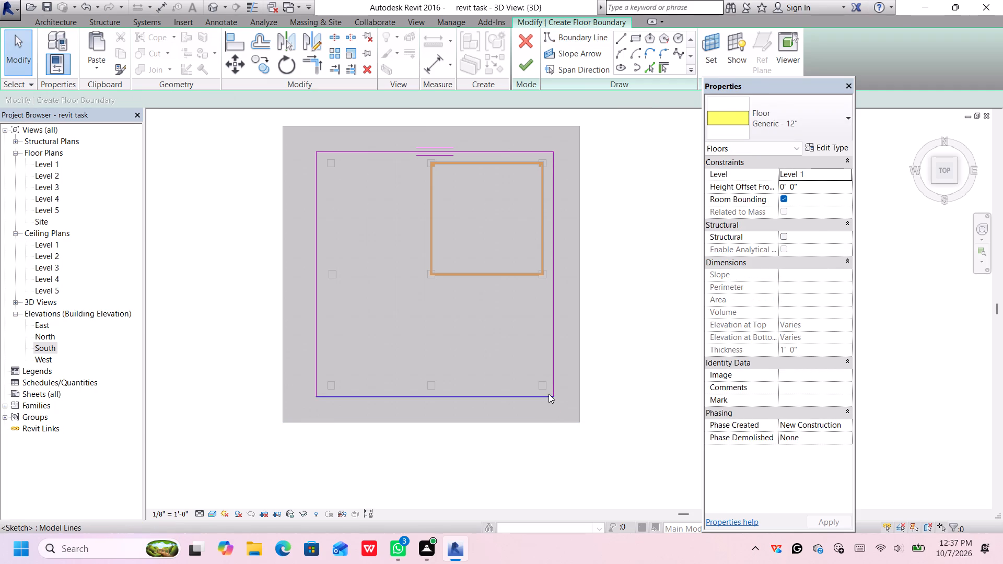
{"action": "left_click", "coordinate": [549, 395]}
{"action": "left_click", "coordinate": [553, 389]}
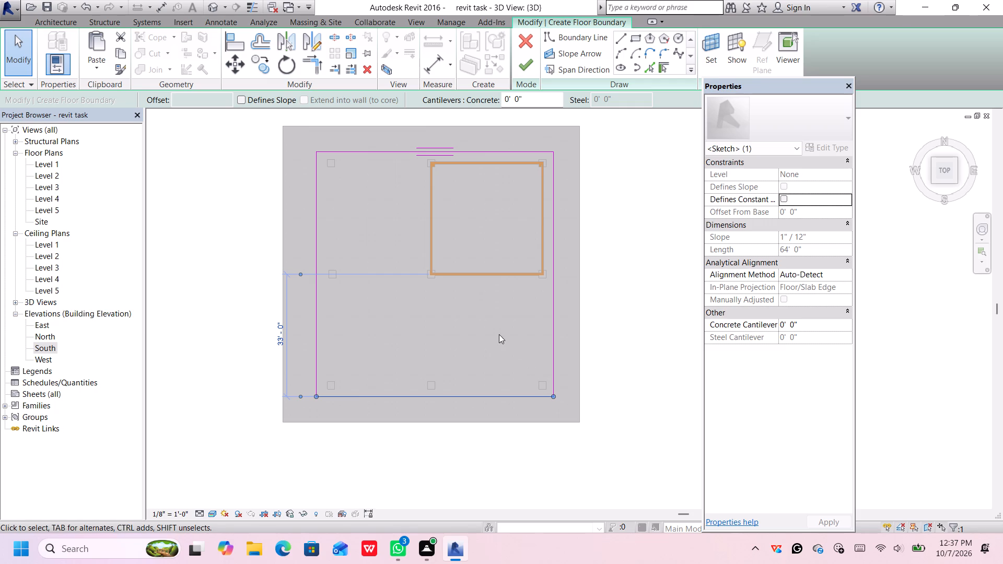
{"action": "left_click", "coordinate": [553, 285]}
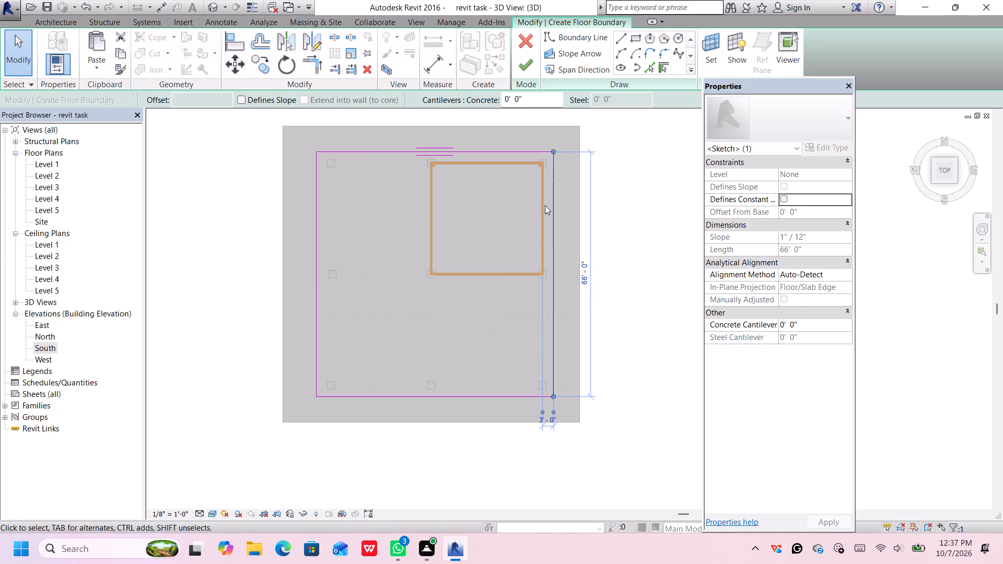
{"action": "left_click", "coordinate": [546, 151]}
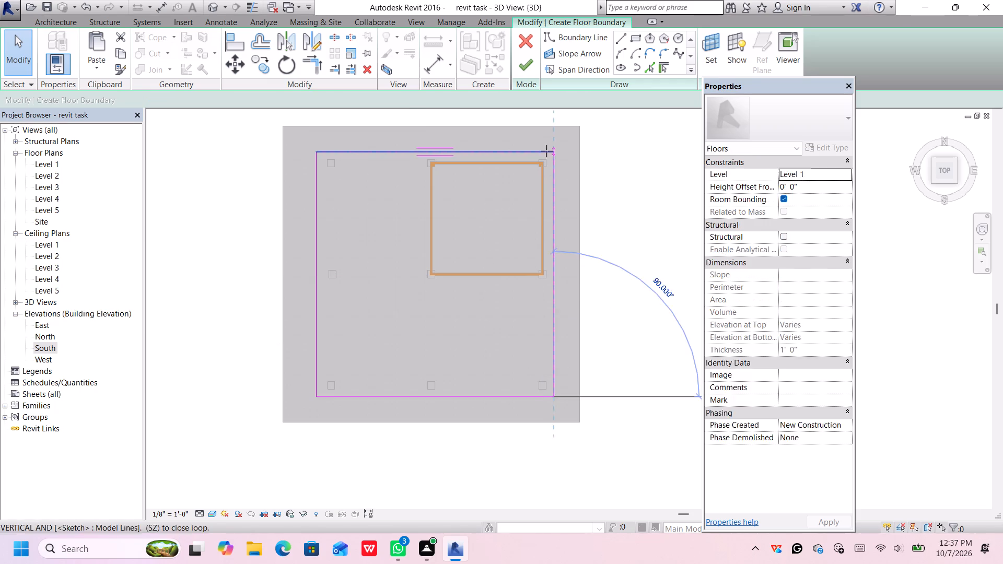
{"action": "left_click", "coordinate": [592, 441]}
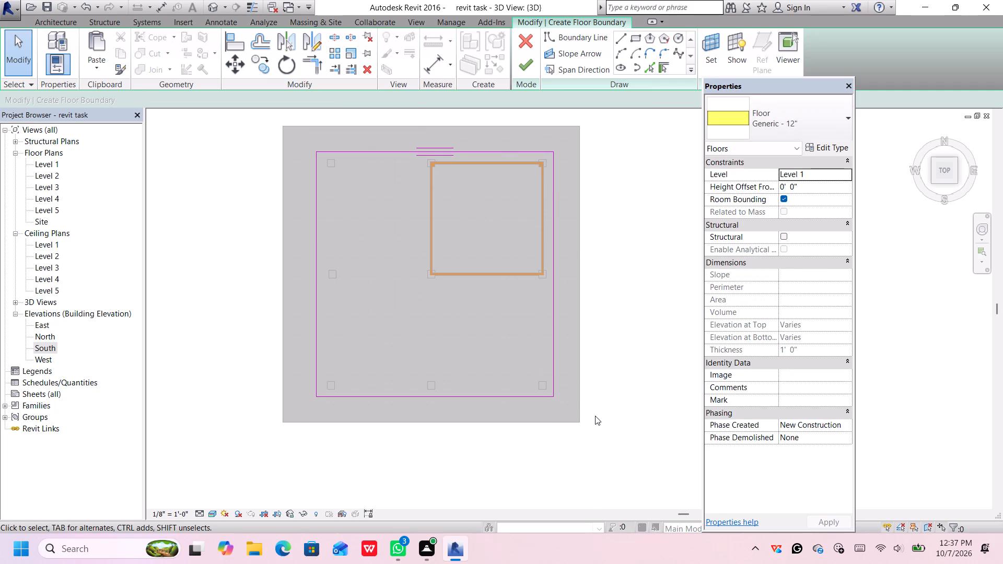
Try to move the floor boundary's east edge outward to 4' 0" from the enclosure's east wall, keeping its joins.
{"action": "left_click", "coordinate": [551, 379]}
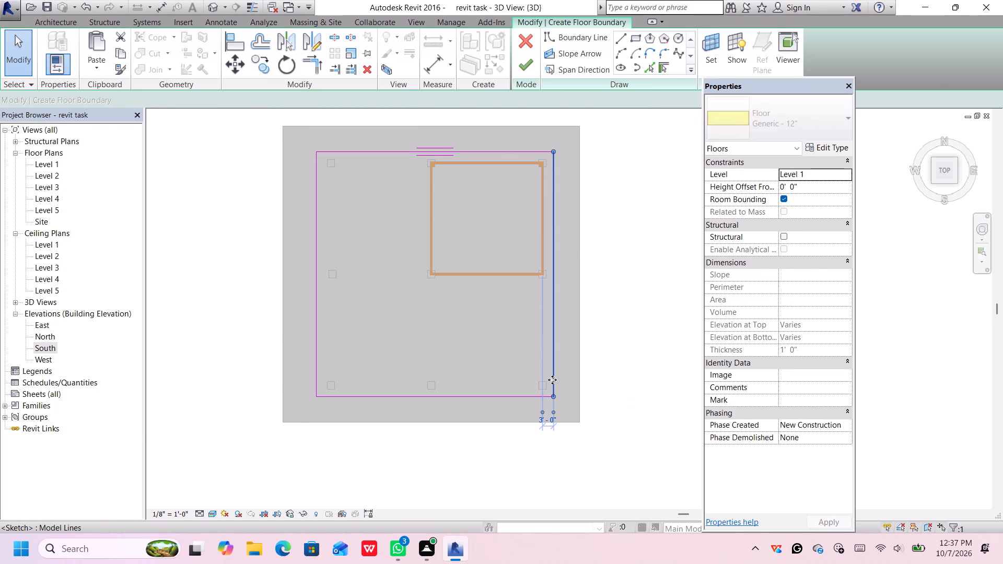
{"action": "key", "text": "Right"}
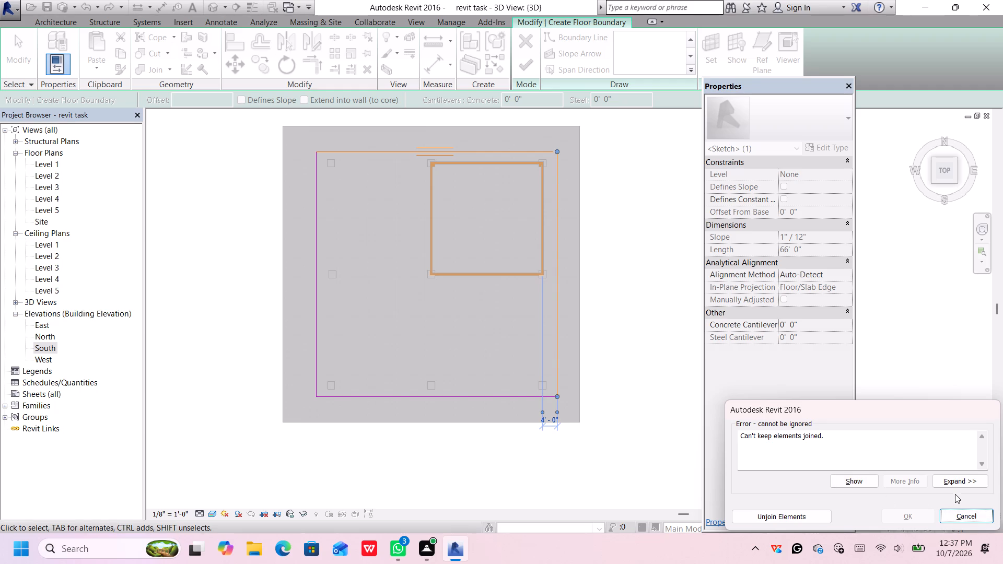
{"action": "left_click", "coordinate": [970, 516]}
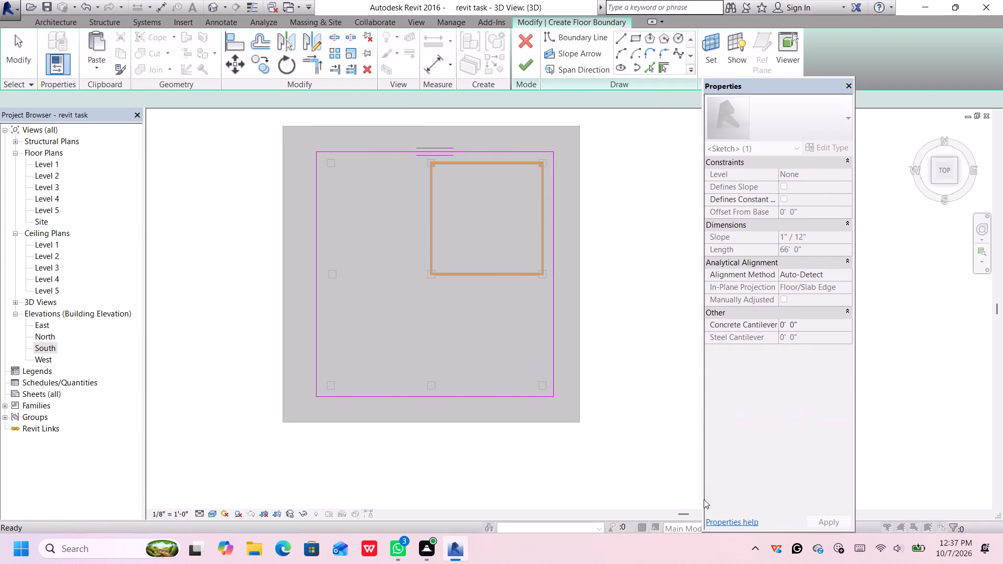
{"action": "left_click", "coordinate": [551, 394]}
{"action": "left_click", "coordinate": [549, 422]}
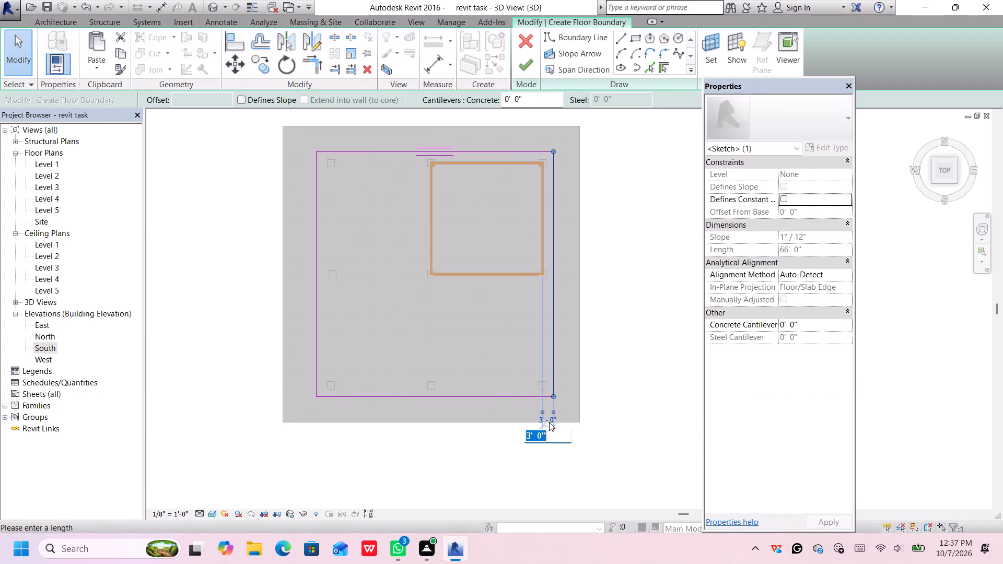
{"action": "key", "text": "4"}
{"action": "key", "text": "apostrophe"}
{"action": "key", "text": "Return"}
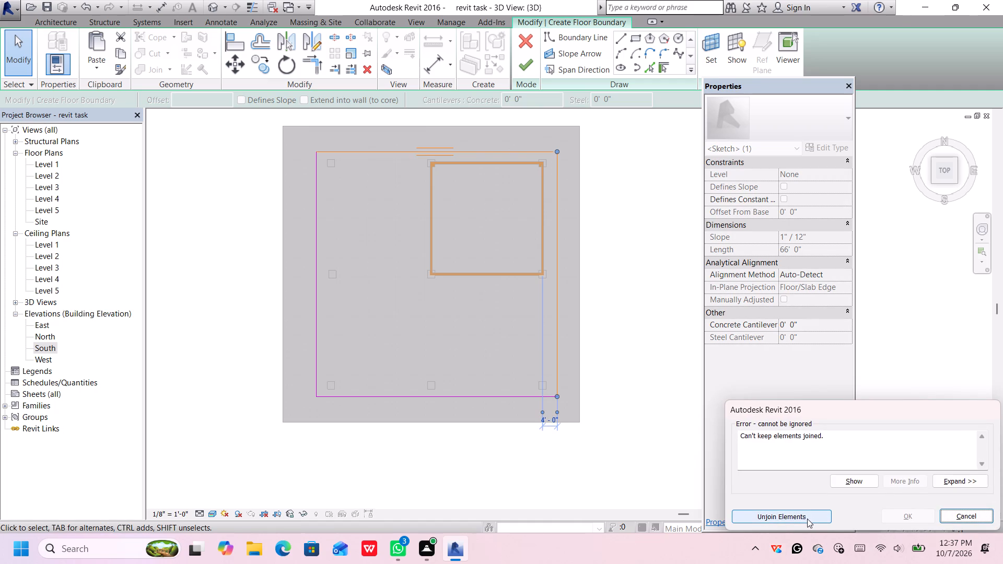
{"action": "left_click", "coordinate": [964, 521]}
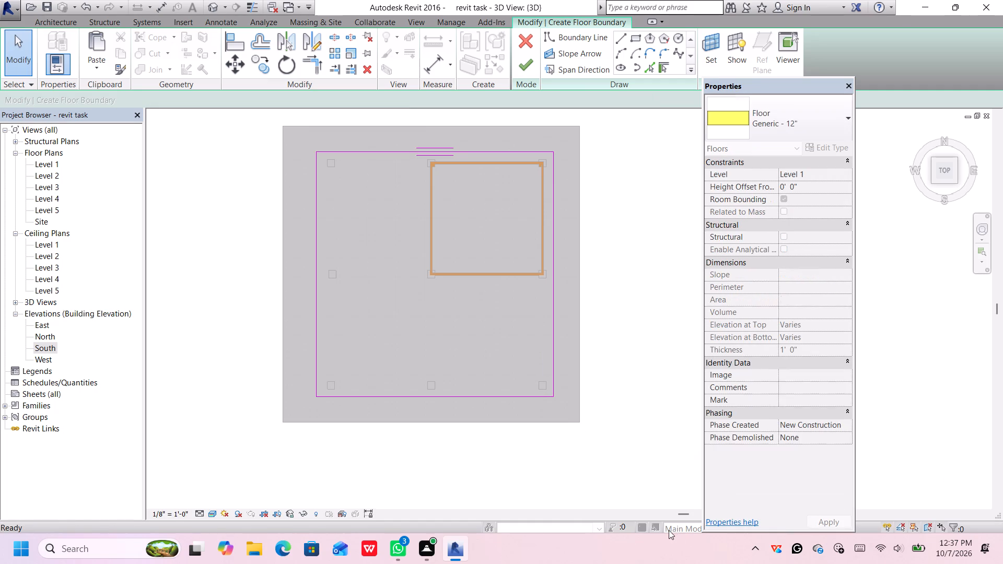
Set the floor boundary's east edge 4' 0" from the enclosure's east wall and unjoin the conflicting elements.
{"action": "left_click", "coordinate": [552, 392]}
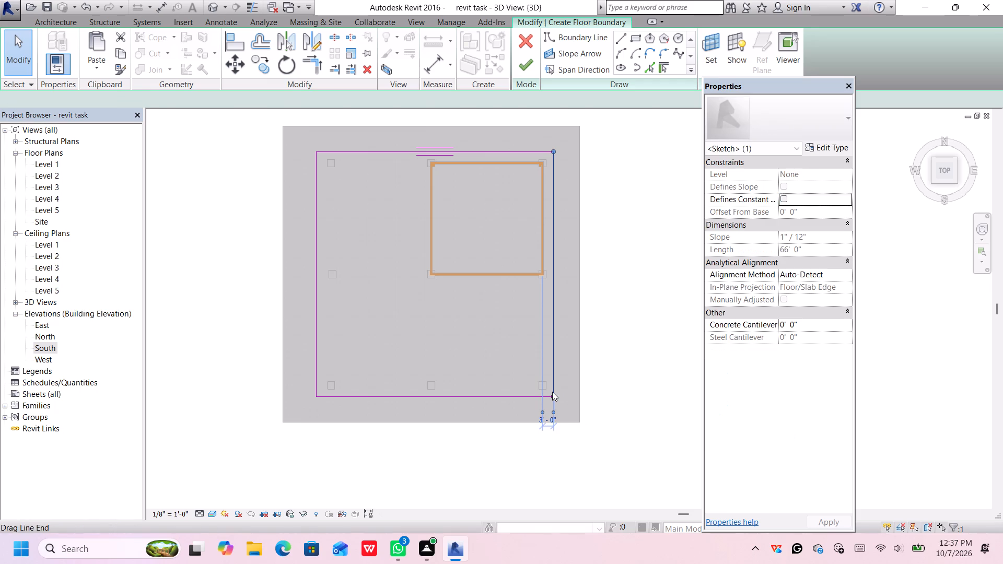
{"action": "left_click", "coordinate": [549, 419]}
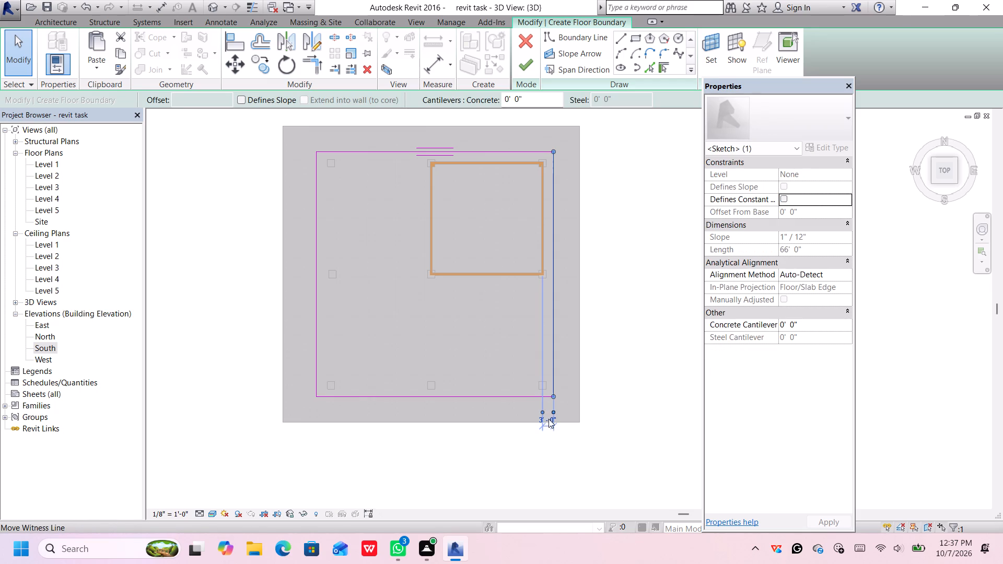
{"action": "left_click", "coordinate": [553, 422]}
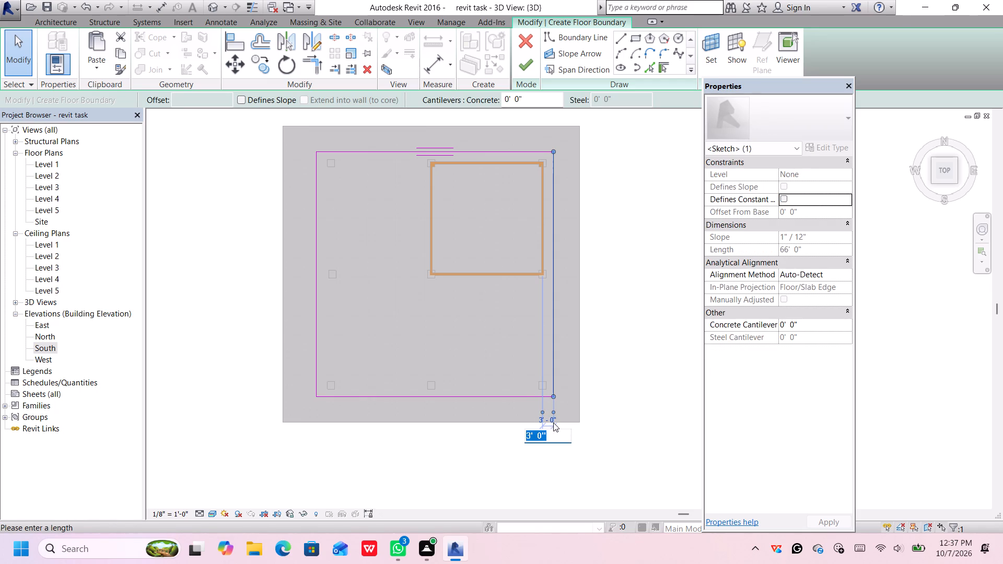
{"action": "key", "text": "4"}
{"action": "key", "text": "apostrophe"}
{"action": "key", "text": "Return"}
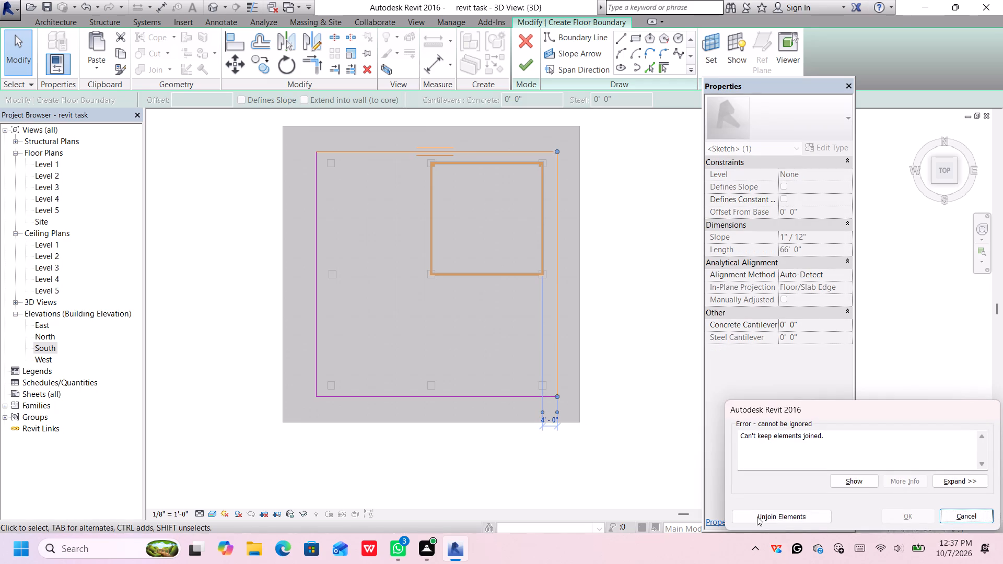
{"action": "left_click", "coordinate": [772, 516]}
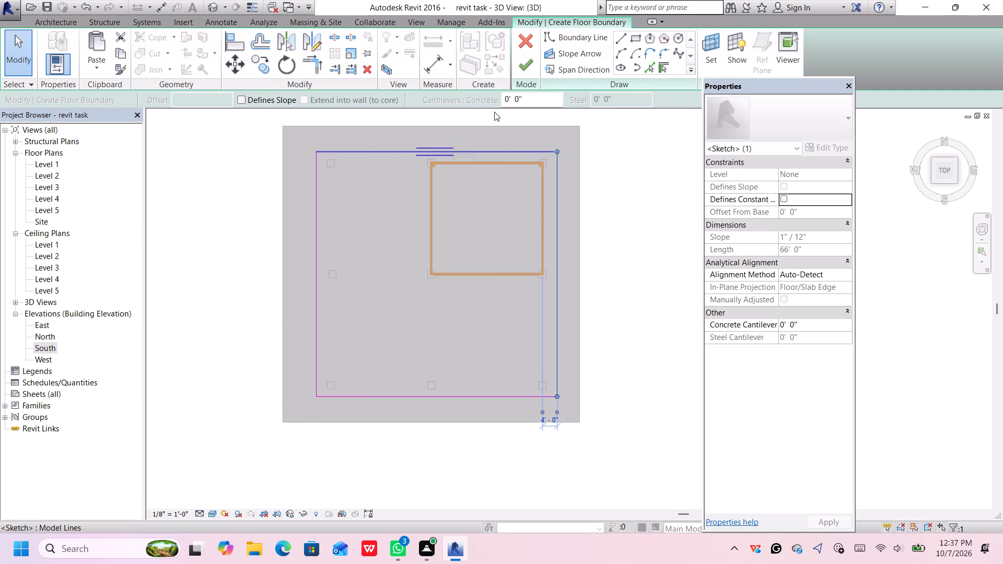
Set the floor boundary's north edge 4' 0" from the enclosure's north wall.
{"action": "left_click", "coordinate": [539, 150]}
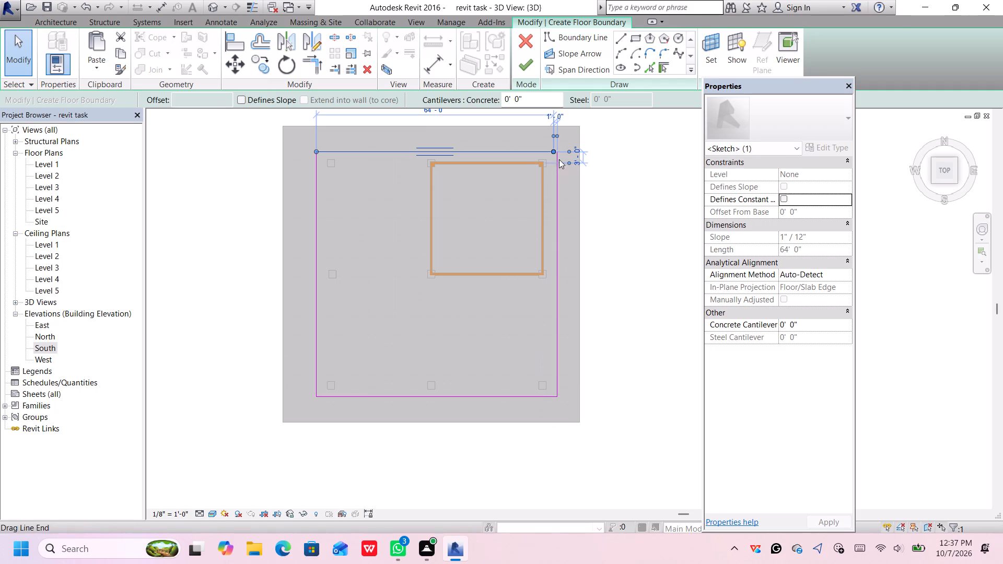
{"action": "left_click", "coordinate": [579, 155]}
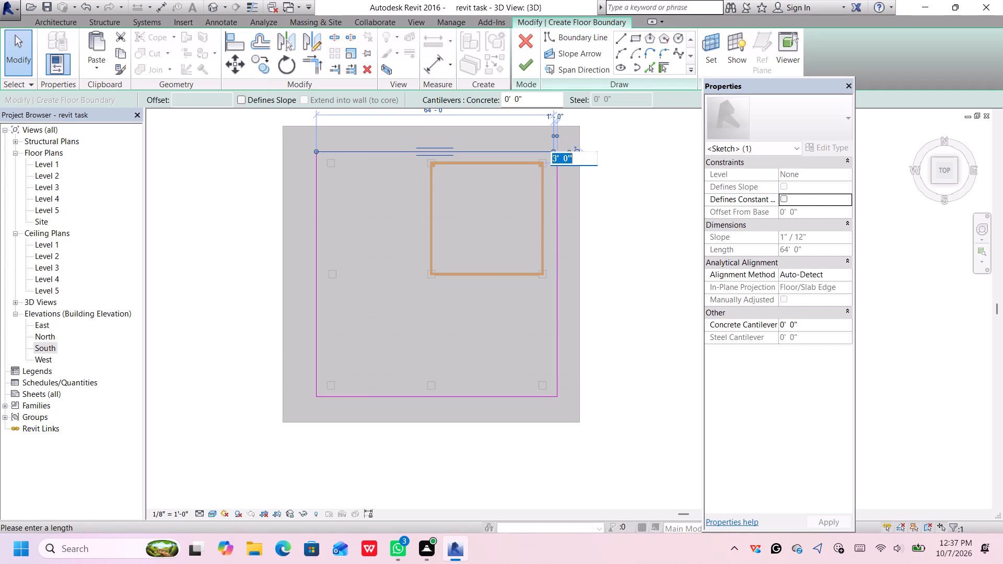
{"action": "type", "text": "4'"}
{"action": "key", "text": "Return"}
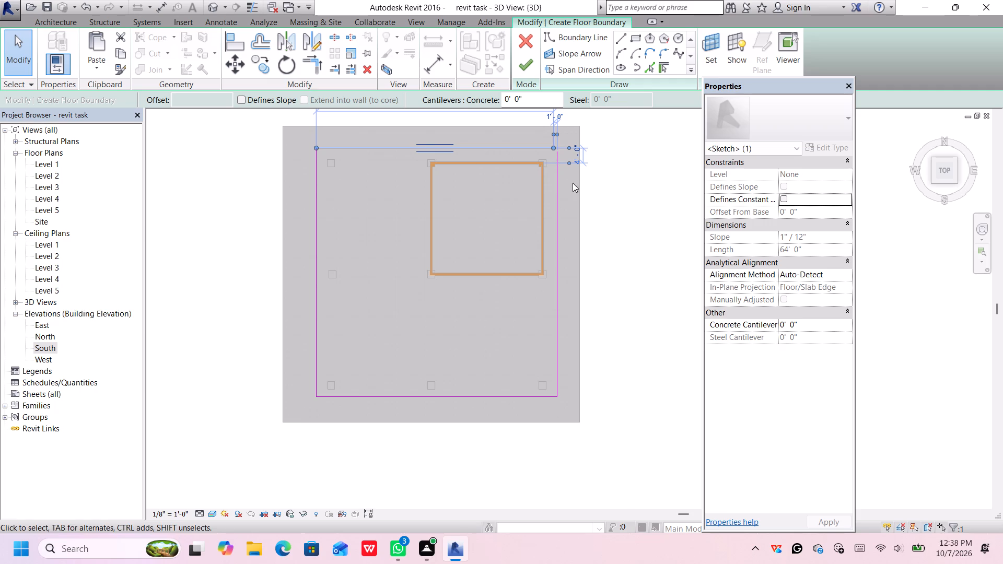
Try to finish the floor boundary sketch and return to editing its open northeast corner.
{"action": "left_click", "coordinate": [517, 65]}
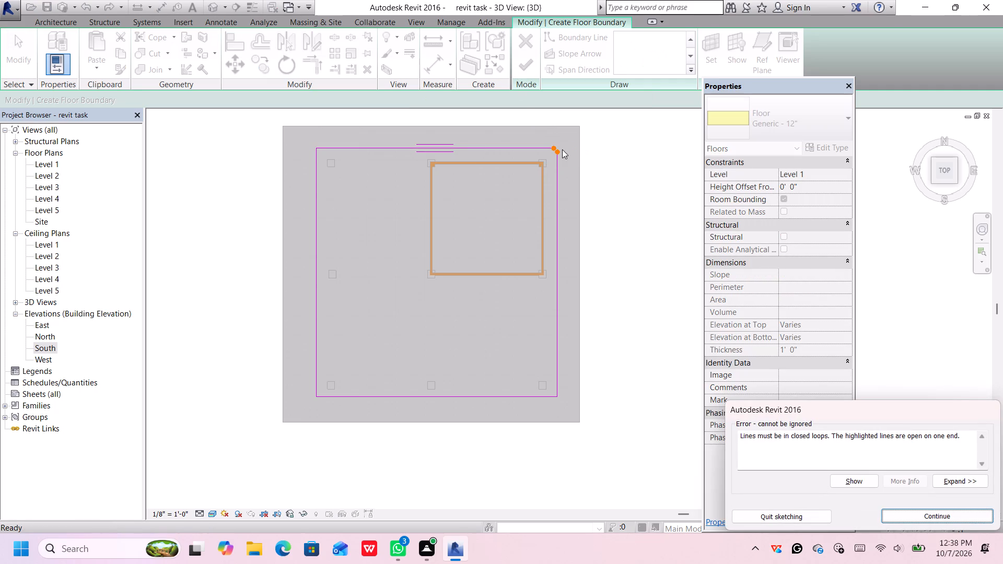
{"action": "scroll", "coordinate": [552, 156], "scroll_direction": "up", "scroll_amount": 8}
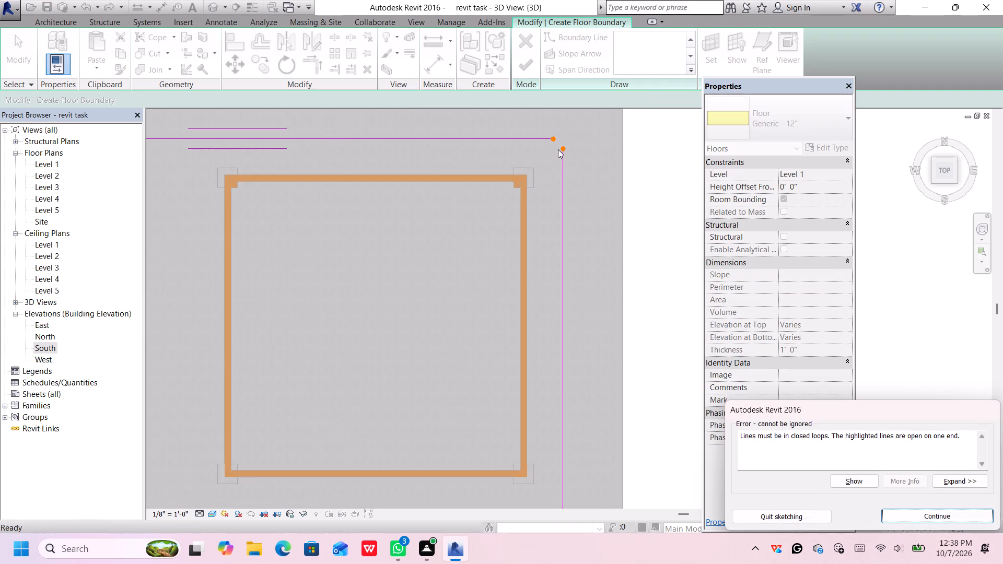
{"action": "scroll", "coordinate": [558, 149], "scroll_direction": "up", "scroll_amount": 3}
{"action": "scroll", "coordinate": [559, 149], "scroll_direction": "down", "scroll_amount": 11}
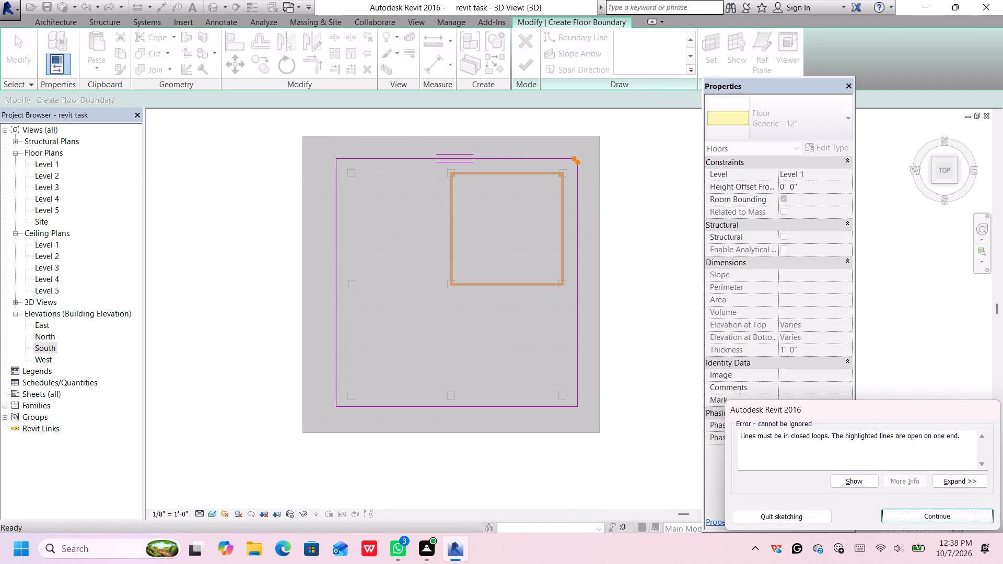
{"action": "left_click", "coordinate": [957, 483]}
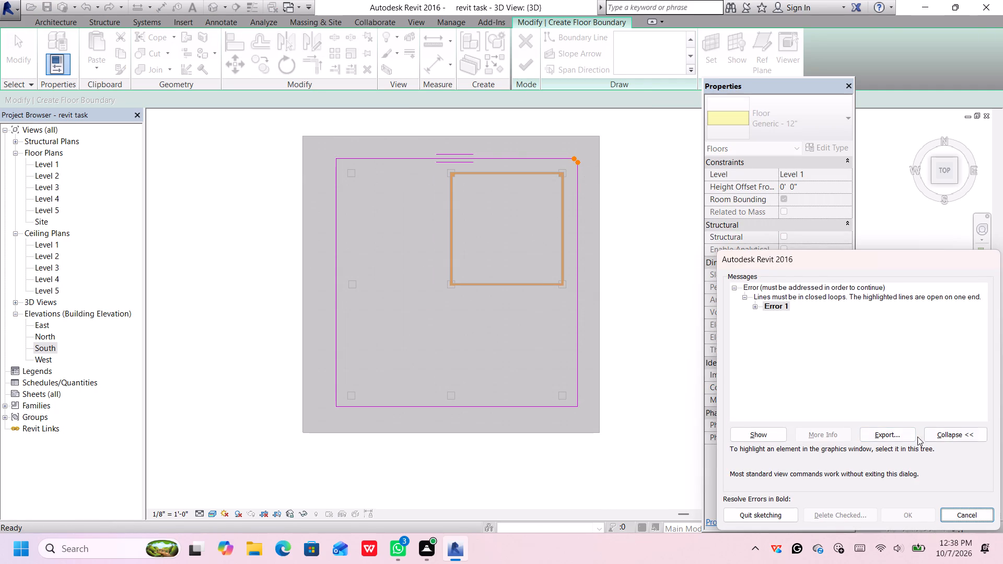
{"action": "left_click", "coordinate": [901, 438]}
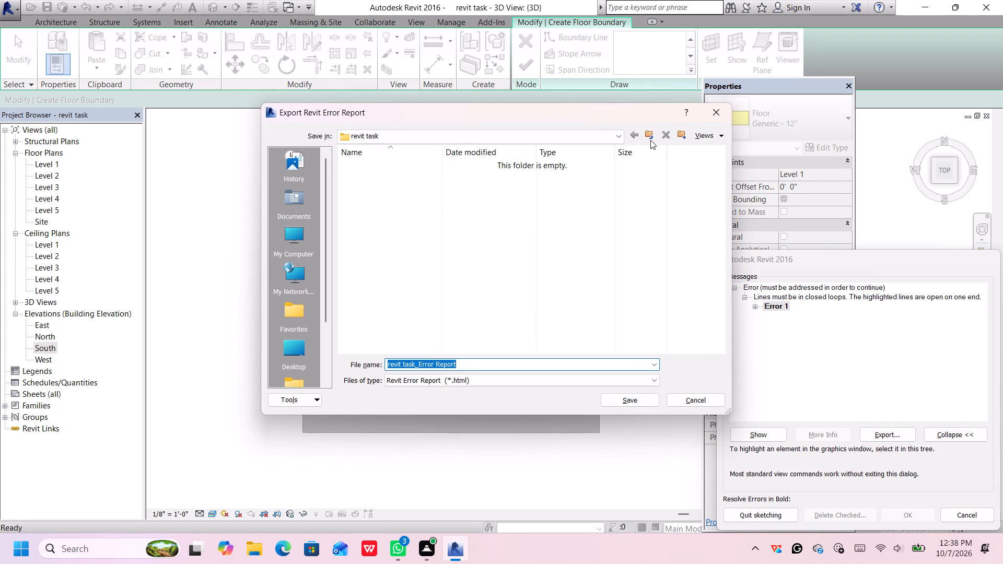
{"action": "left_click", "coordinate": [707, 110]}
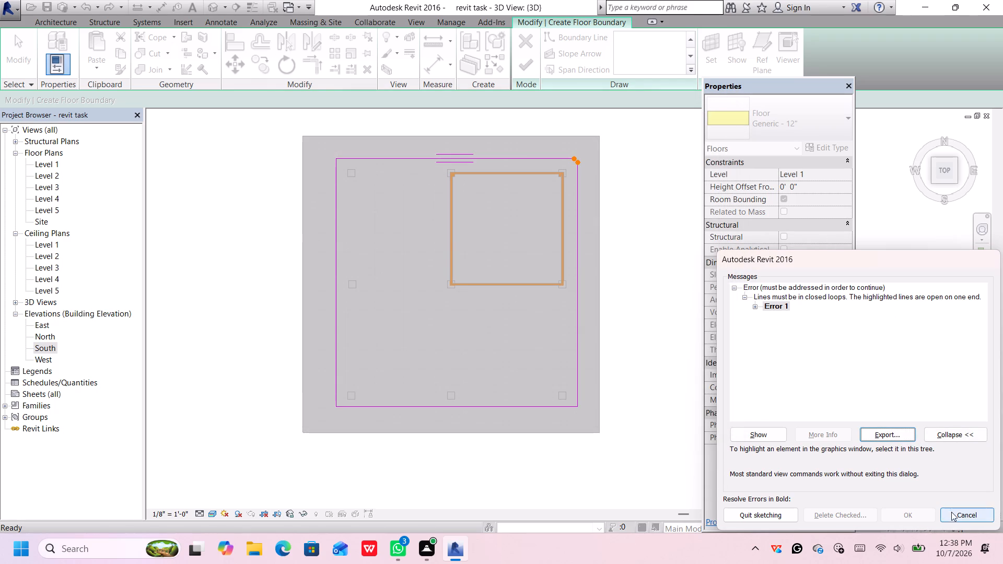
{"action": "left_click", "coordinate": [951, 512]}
Extend the floor boundary's east edge north to the north edge's line by setting the gap to 0.
{"action": "middle_click_drag", "start_coordinate": [567, 188], "coordinate": [578, 225]}
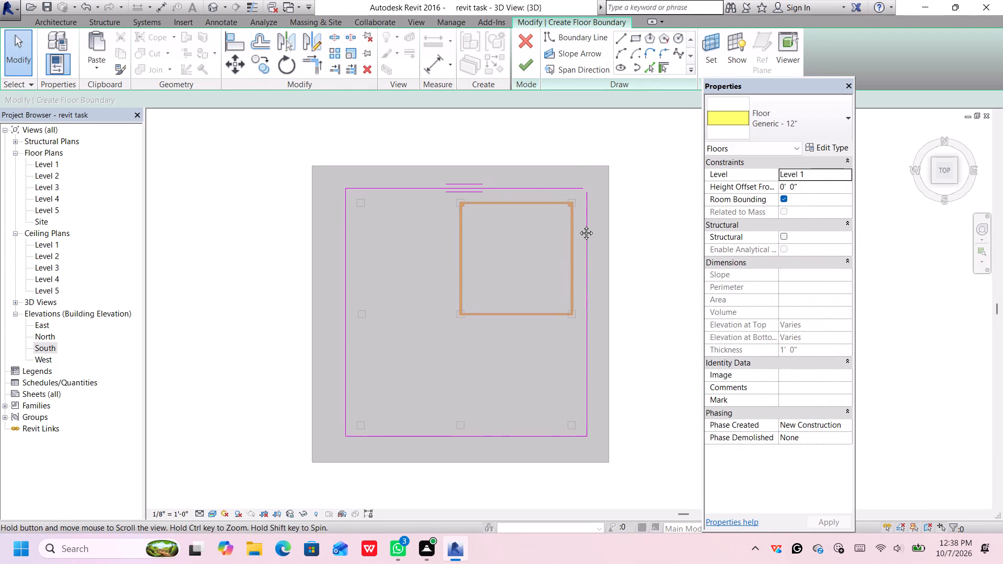
{"action": "middle_click_drag", "start_coordinate": [578, 225], "coordinate": [579, 231]}
{"action": "scroll", "coordinate": [575, 206], "scroll_direction": "up", "scroll_amount": 8}
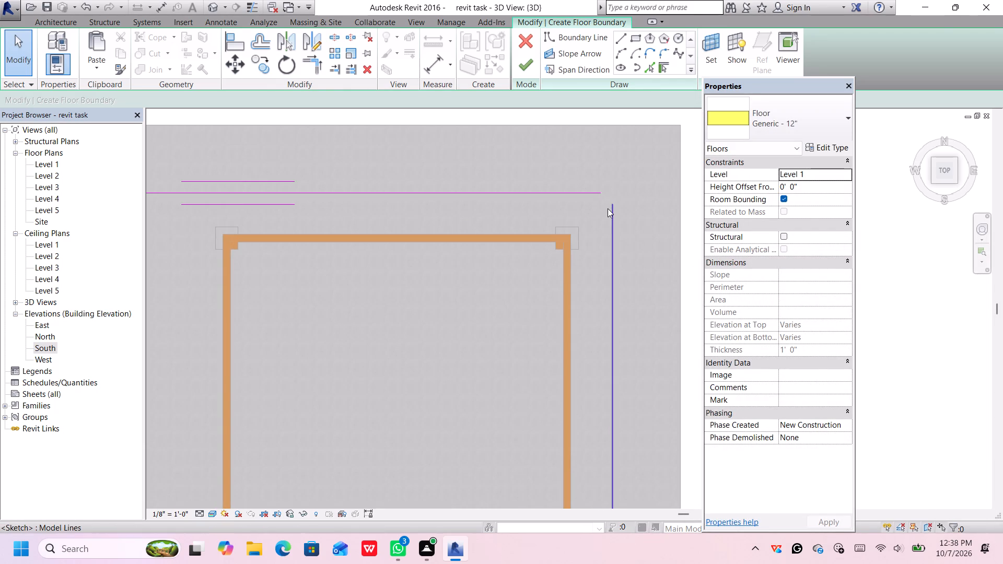
{"action": "left_click", "coordinate": [613, 214]}
{"action": "left_click", "coordinate": [611, 203]}
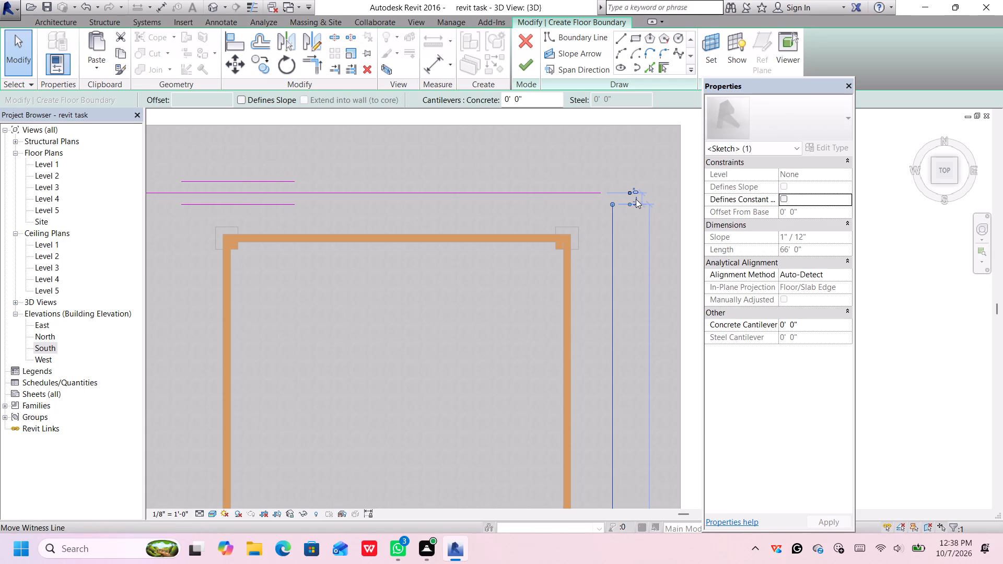
{"action": "left_click", "coordinate": [633, 193]}
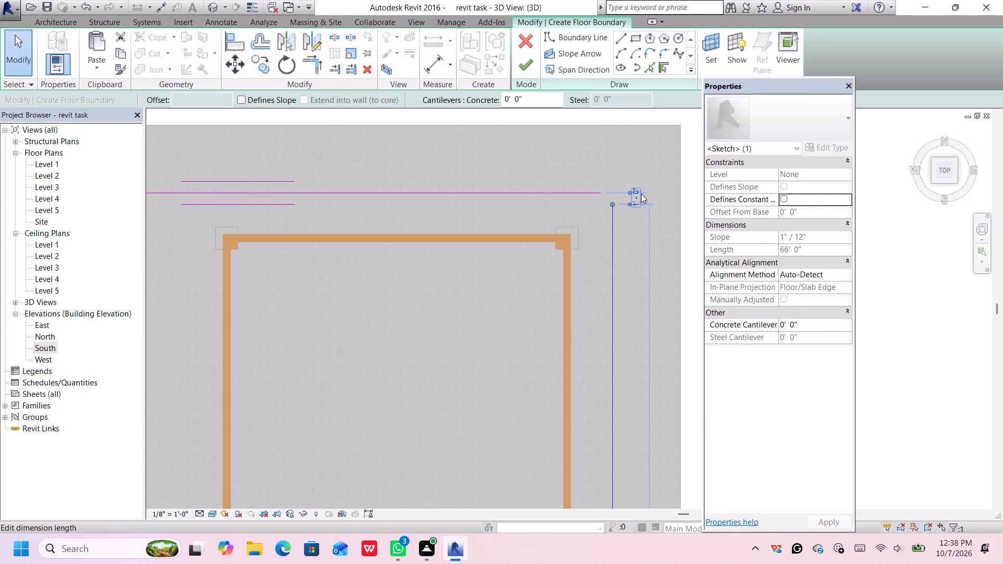
{"action": "left_click", "coordinate": [639, 194]}
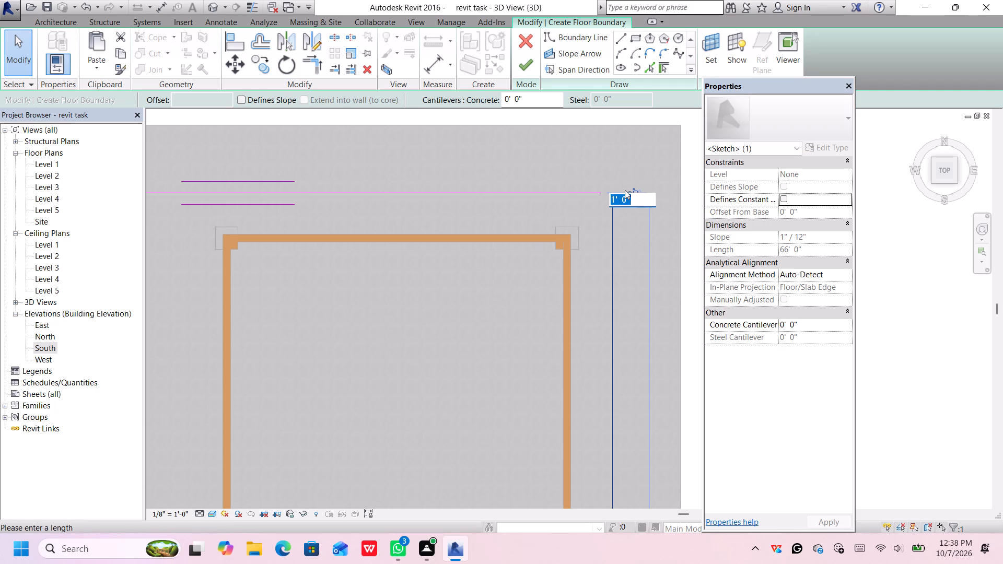
{"action": "key", "text": "0"}
{"action": "key", "text": "Return"}
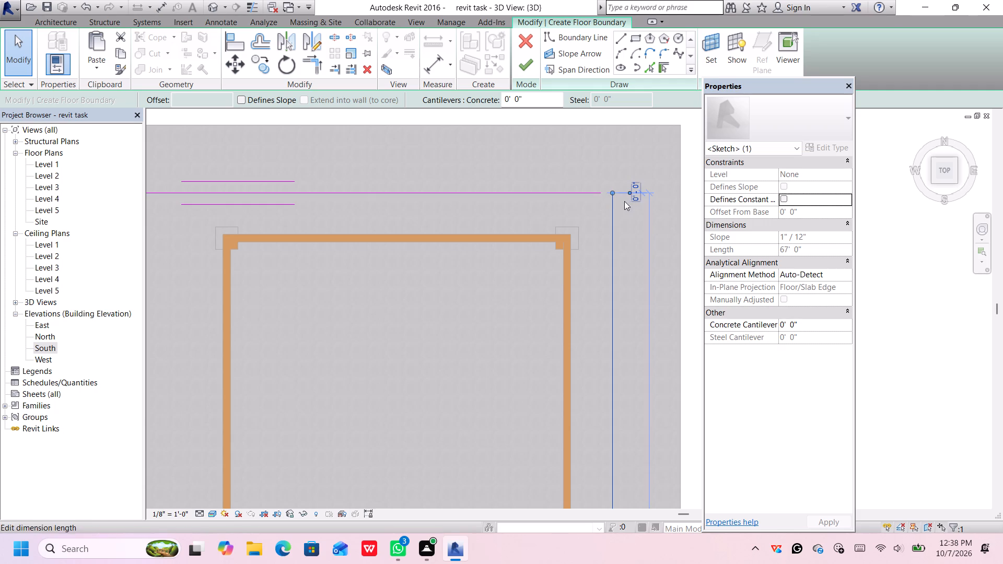
Extend the floor boundary's north edge east to meet the east edge by setting the gap to 0'.
{"action": "left_click", "coordinate": [600, 192]}
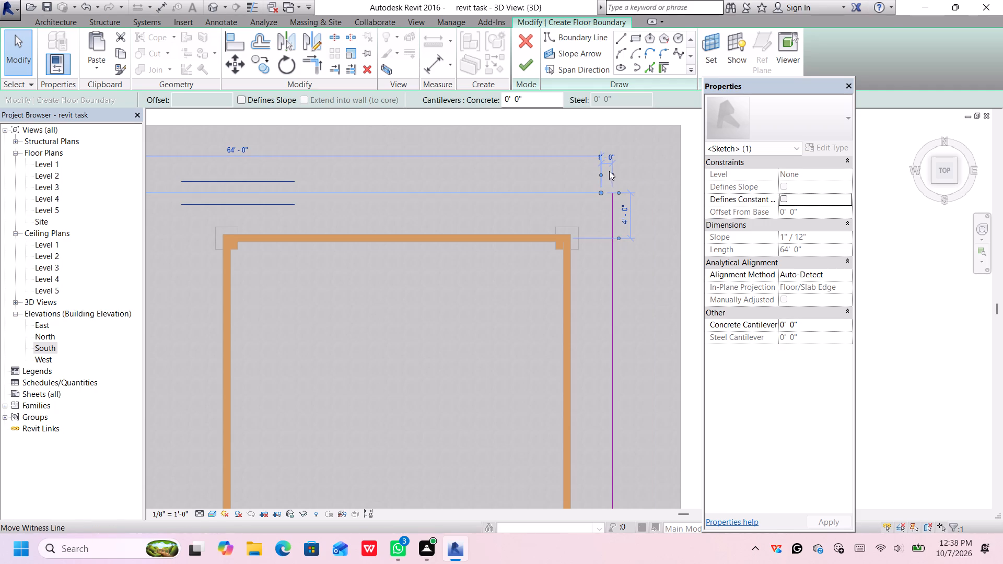
{"action": "left_click", "coordinate": [605, 156]}
{"action": "type", "text": "0'"}
{"action": "key", "text": "Return"}
{"action": "left_click", "coordinate": [639, 281]}
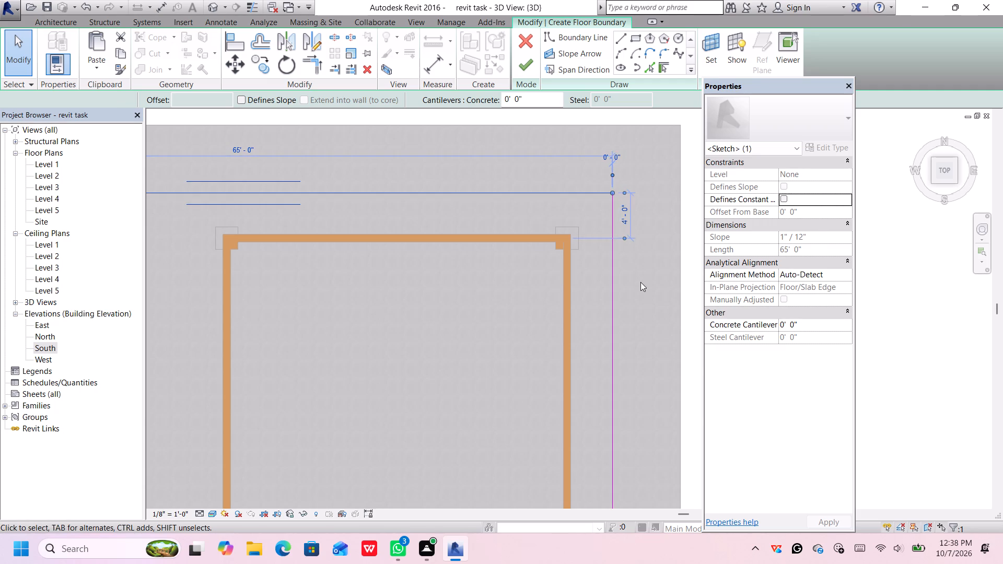
Assign the new floor to Level 2 and change its type to Generic - 12" - Filled.
{"action": "scroll", "coordinate": [647, 289], "scroll_direction": "down", "scroll_amount": 9}
{"action": "middle_click_drag", "start_coordinate": [667, 324], "coordinate": [621, 183]}
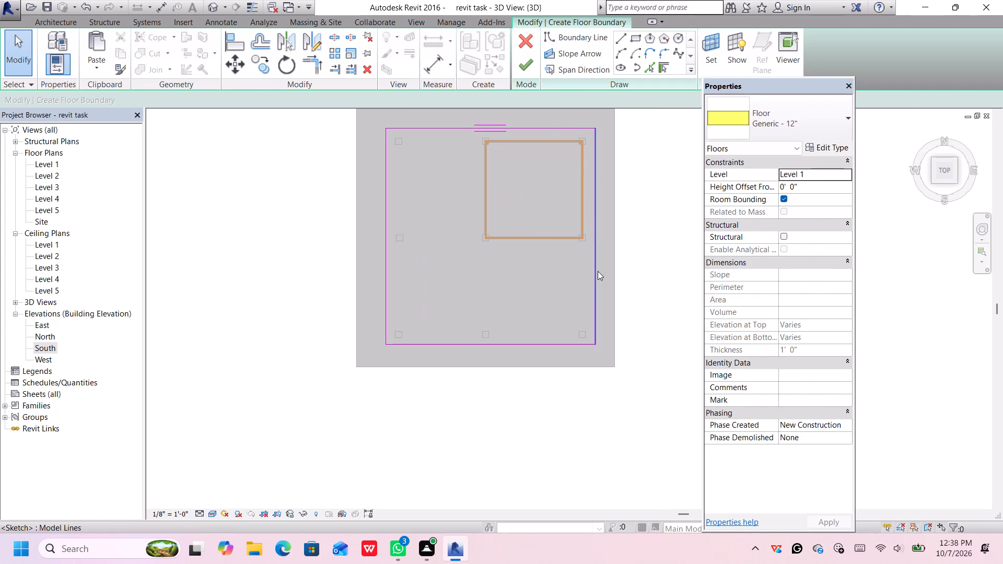
{"action": "middle_click_drag", "start_coordinate": [607, 269], "coordinate": [611, 285]}
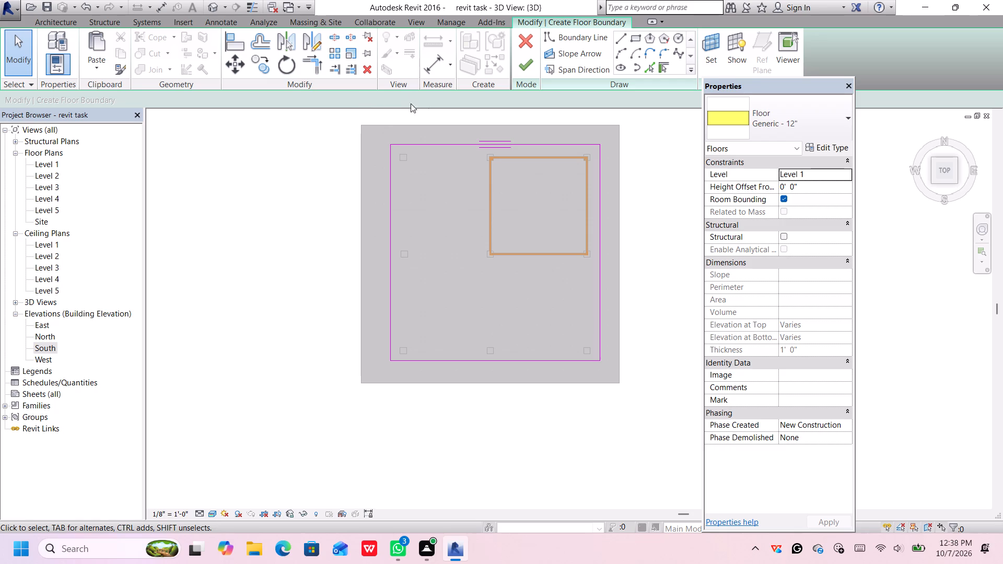
{"action": "left_click", "coordinate": [805, 178]}
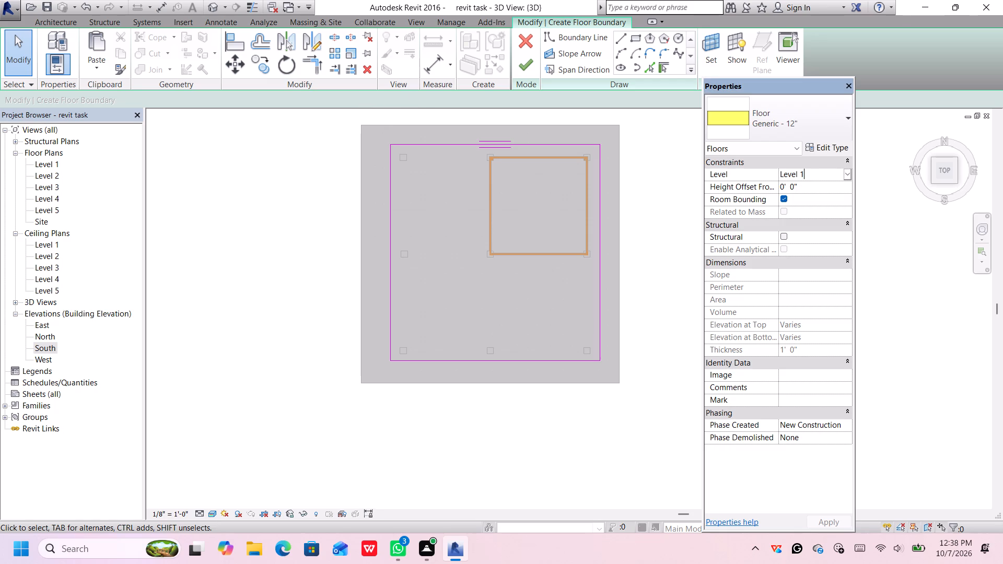
{"action": "left_click", "coordinate": [847, 176]}
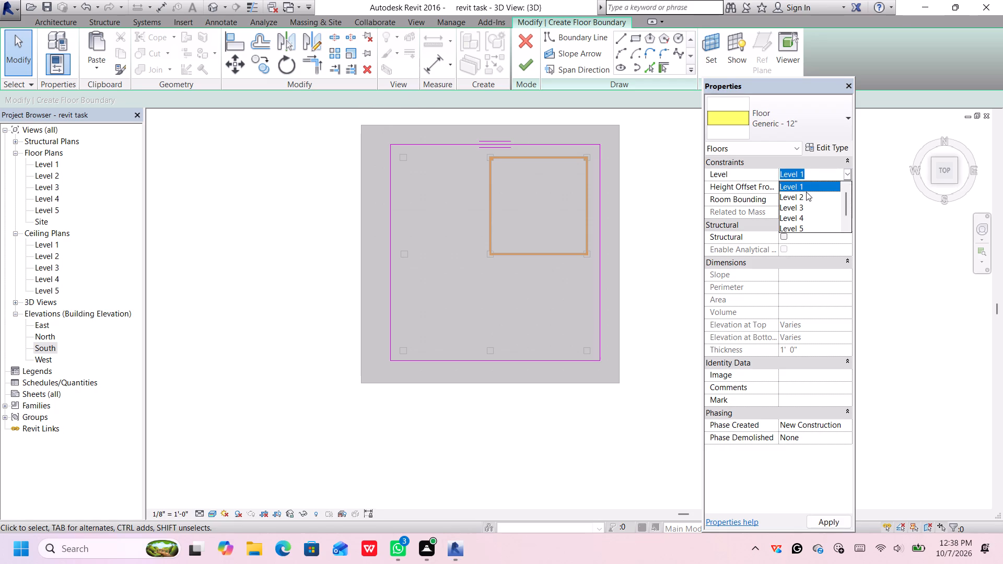
{"action": "left_click", "coordinate": [806, 195]}
{"action": "left_click", "coordinate": [795, 126]}
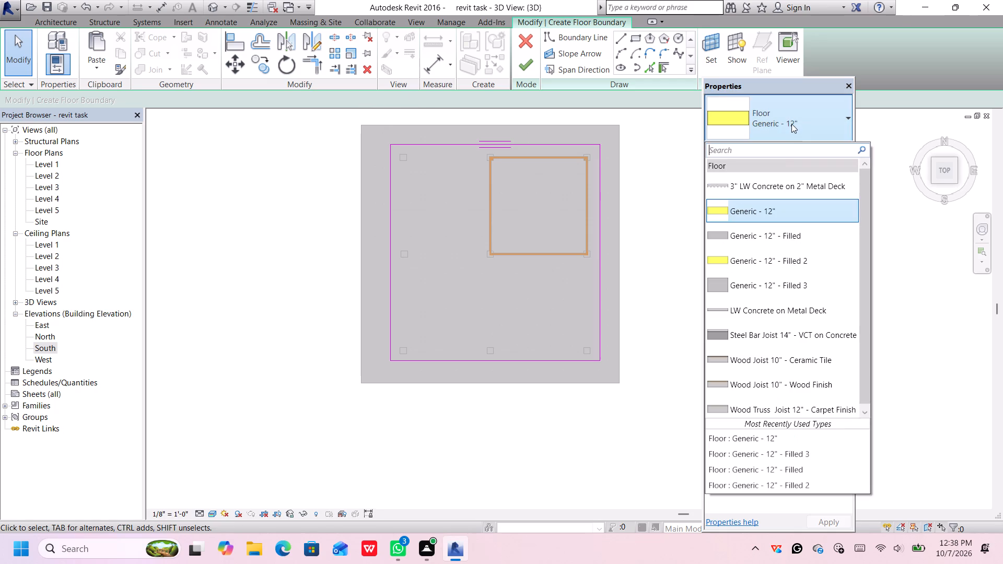
{"action": "left_click", "coordinate": [776, 232]}
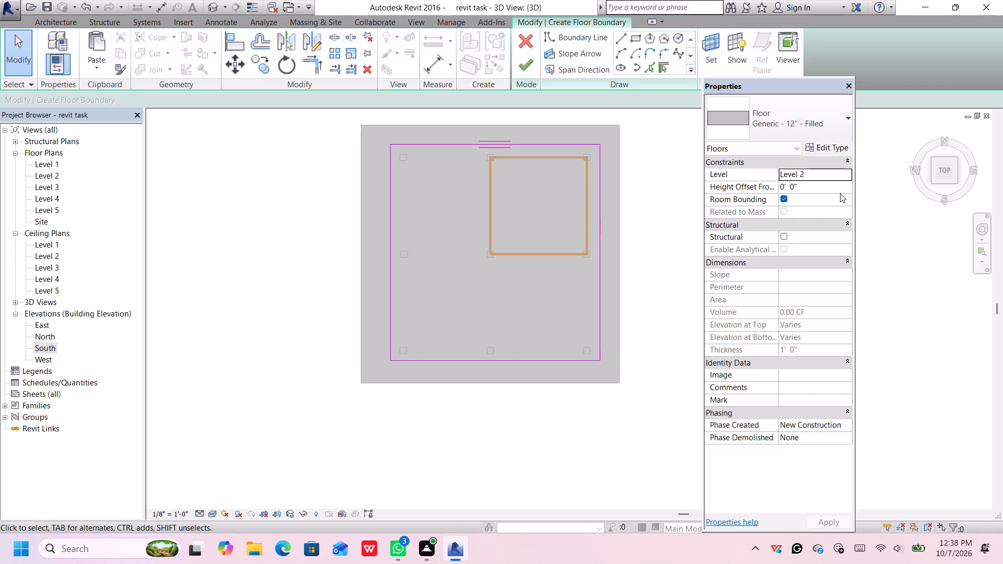
Set the floor's height offset from level to 1' 0" and apply it.
{"action": "left_click_drag", "start_coordinate": [829, 188], "coordinate": [832, 193]}
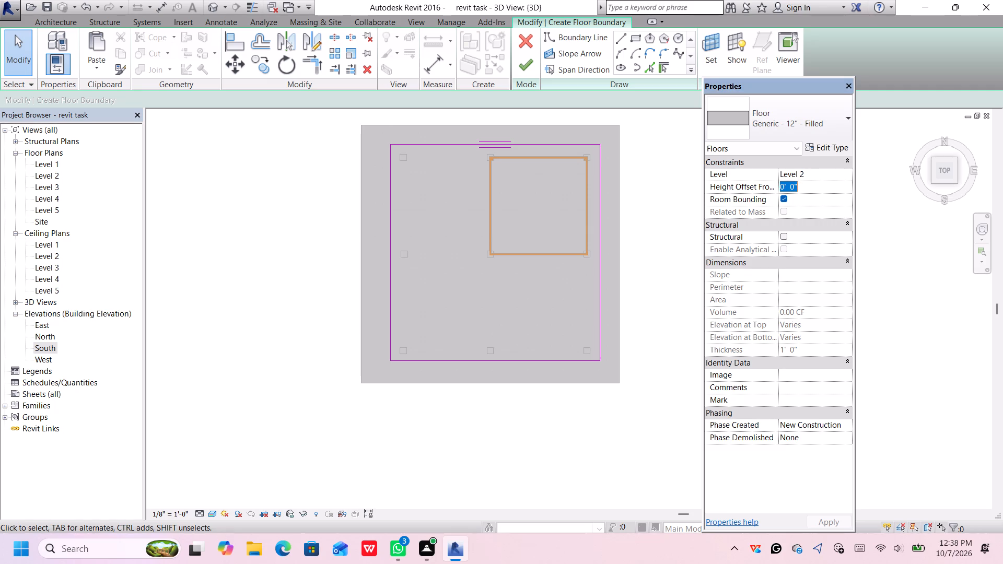
{"action": "left_click", "coordinate": [817, 187]}
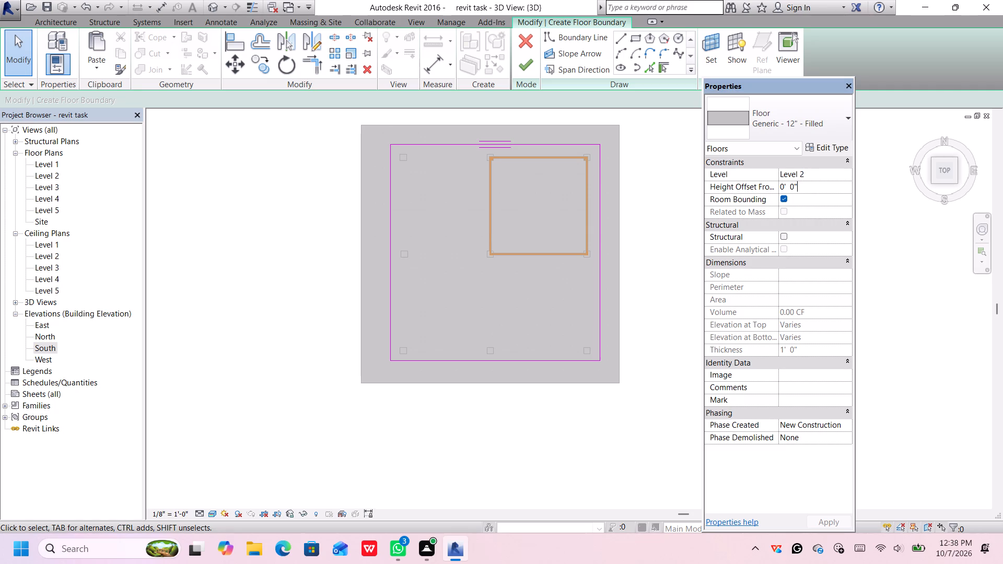
{"action": "key", "text": "BackSpace"}
{"action": "key", "text": "BackSpace"}
{"action": "key", "text": "BackSpace"}
{"action": "key", "text": "BackSpace"}
{"action": "key", "text": "BackSpace"}
{"action": "key", "text": "BackSpace"}
{"action": "key", "text": "BackSpace"}
{"action": "key", "text": "BackSpace"}
{"action": "key", "text": "BackSpace"}
{"action": "key", "text": "BackSpace"}
{"action": "key", "text": "BackSpace"}
{"action": "key", "text": "1"}
{"action": "key", "text": "apostrophe"}
{"action": "key", "text": "Return"}
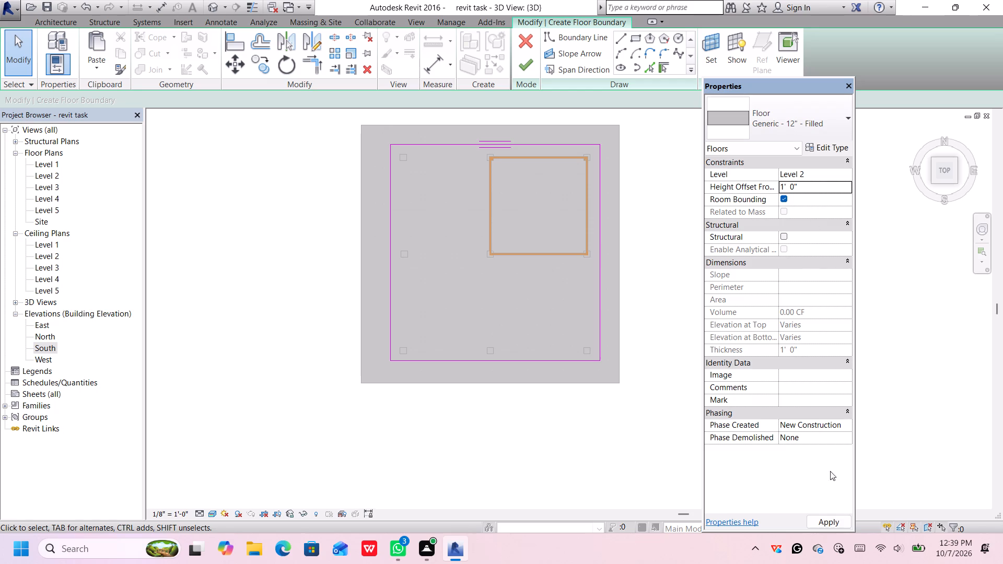
{"action": "left_click", "coordinate": [832, 524]}
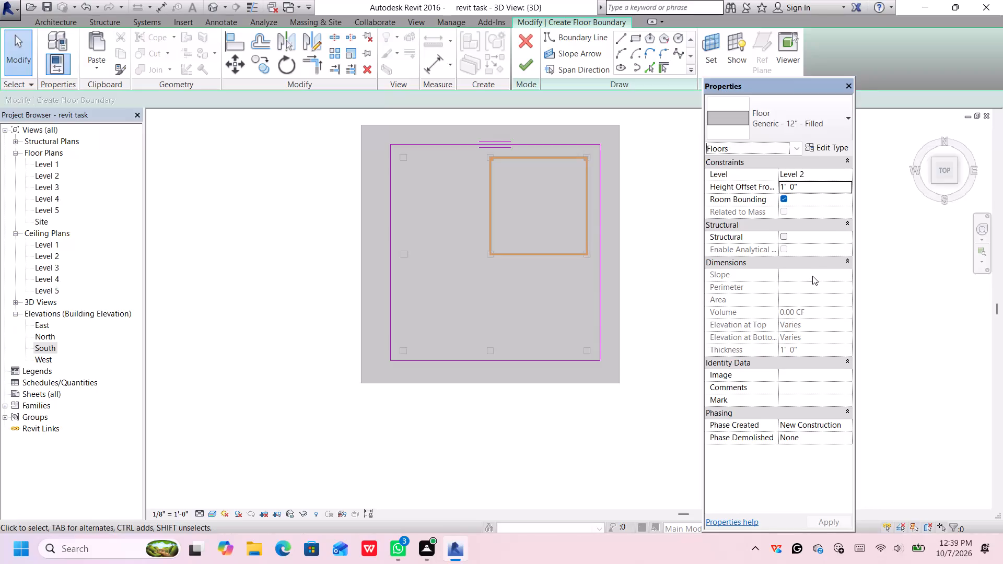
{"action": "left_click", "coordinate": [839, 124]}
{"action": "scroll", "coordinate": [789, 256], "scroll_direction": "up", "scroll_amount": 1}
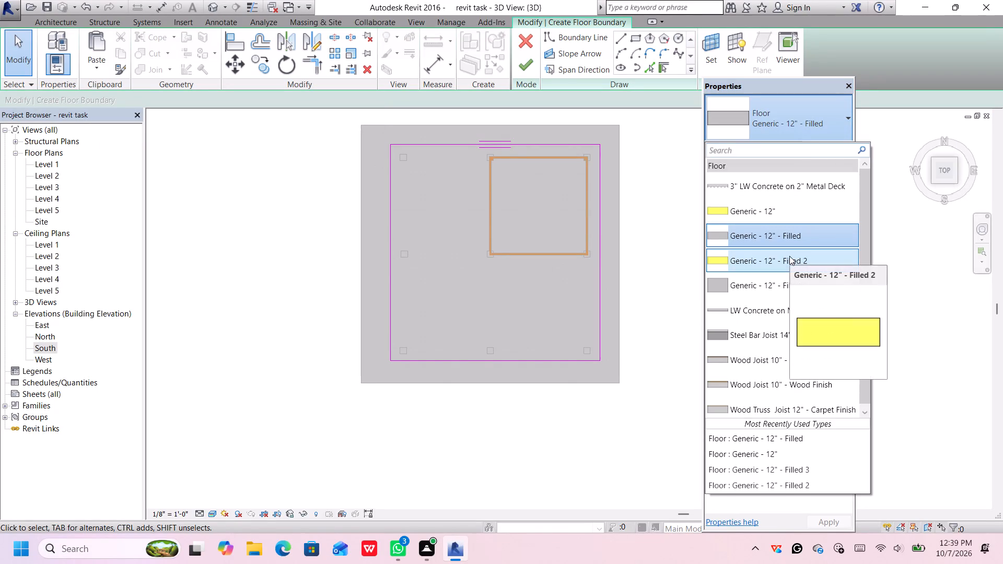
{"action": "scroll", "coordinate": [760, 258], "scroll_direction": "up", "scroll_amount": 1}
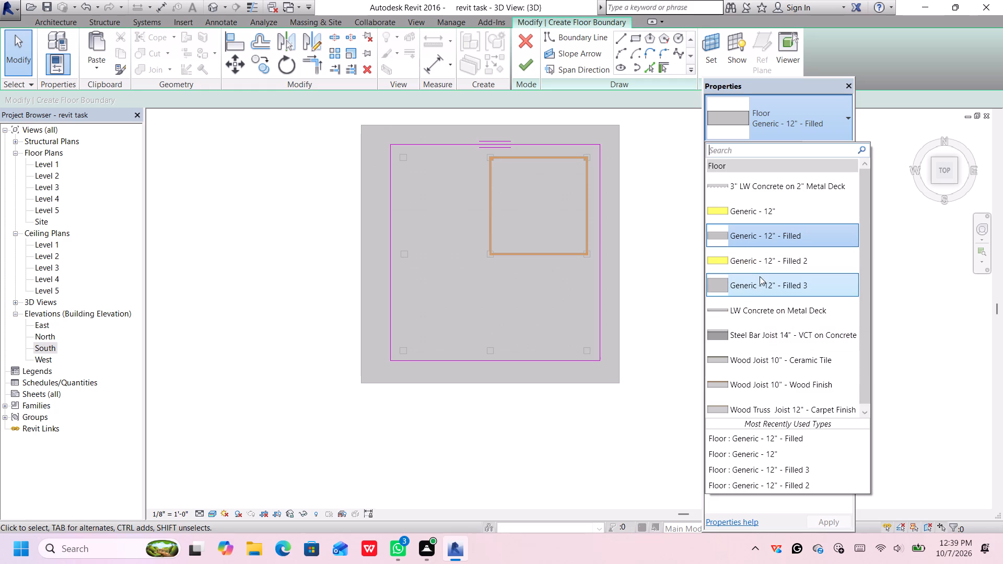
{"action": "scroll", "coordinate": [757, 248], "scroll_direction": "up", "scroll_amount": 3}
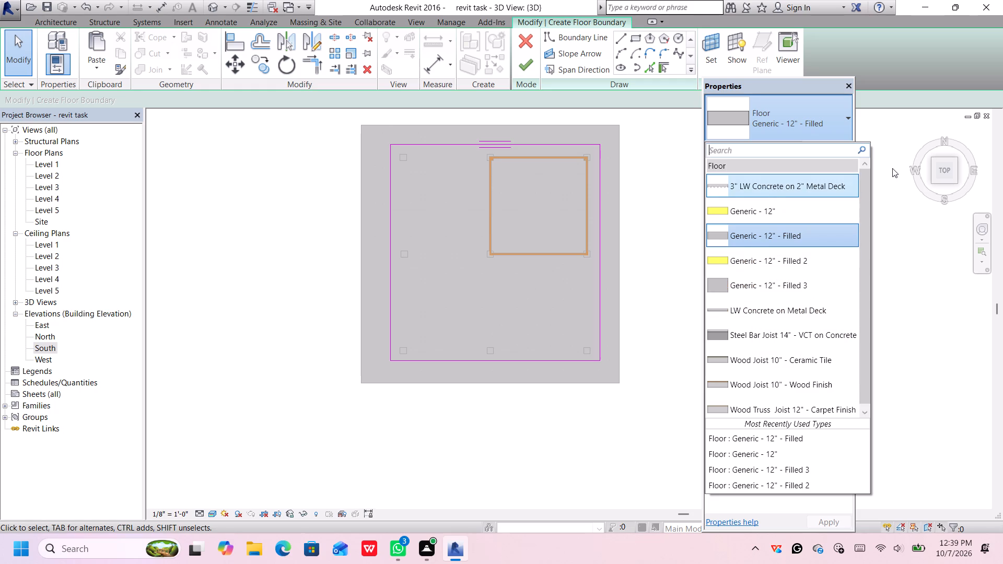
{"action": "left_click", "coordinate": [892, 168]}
Set the structure layer thickness of the Generic - 12" - Filled floor type to 2' 0".
{"action": "left_click", "coordinate": [831, 149]}
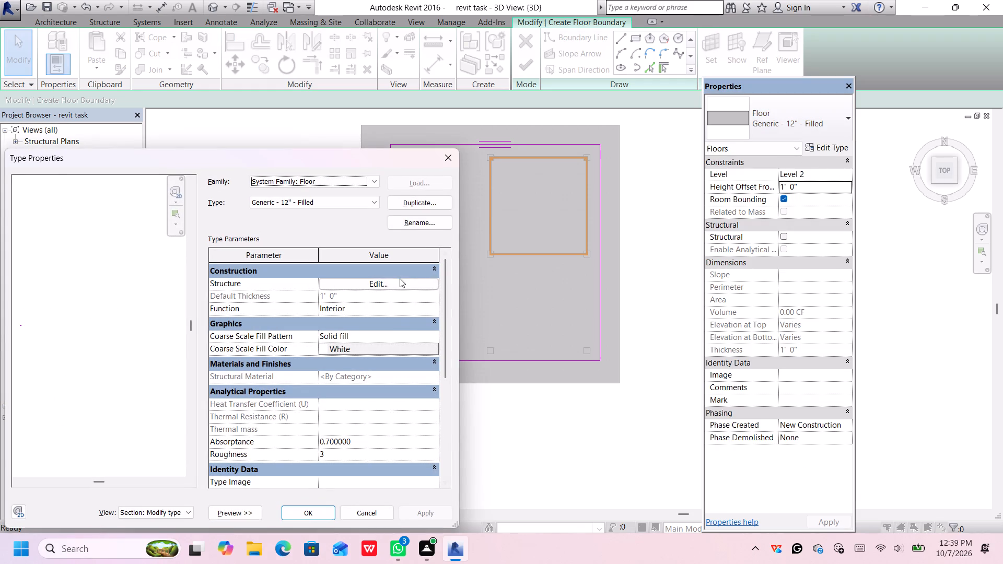
{"action": "left_click", "coordinate": [399, 278]}
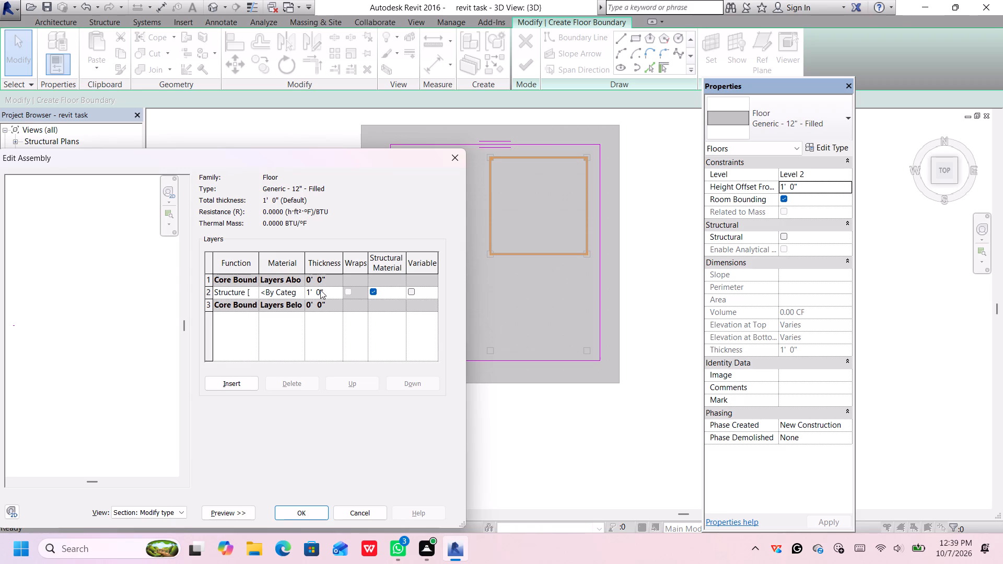
{"action": "left_click", "coordinate": [323, 292]}
{"action": "left_click", "coordinate": [307, 291]}
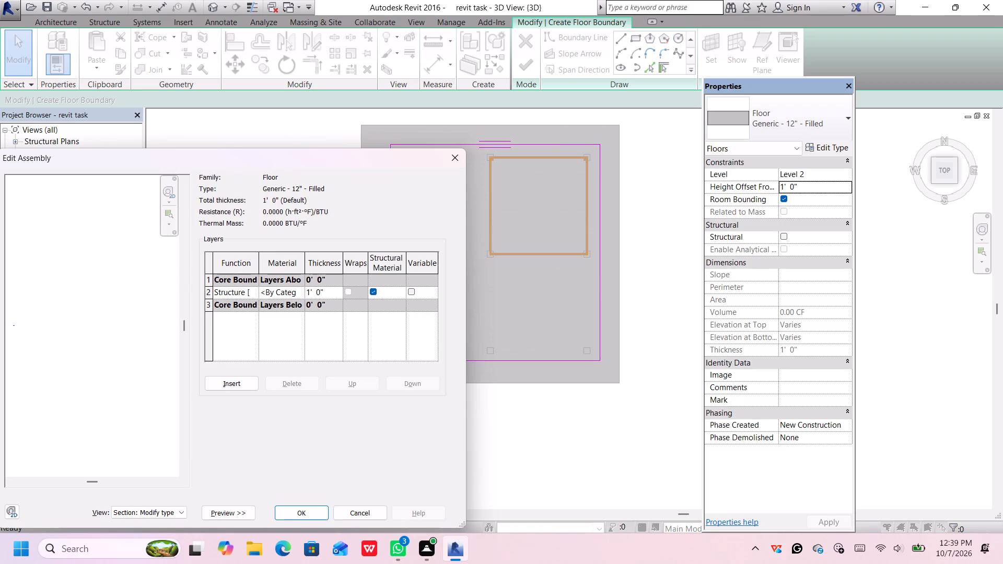
{"action": "double_click", "coordinate": [309, 291]}
{"action": "left_click", "coordinate": [307, 291]}
{"action": "left_click", "coordinate": [309, 293]}
{"action": "key", "text": "2"}
{"action": "key", "text": "BackSpace"}
{"action": "key", "text": "BackSpace"}
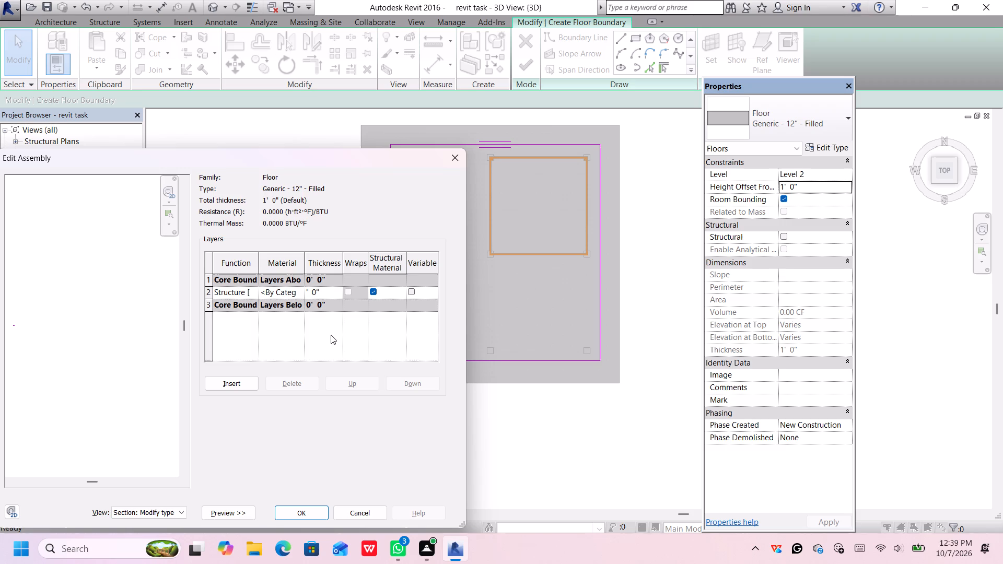
{"action": "key", "text": "2"}
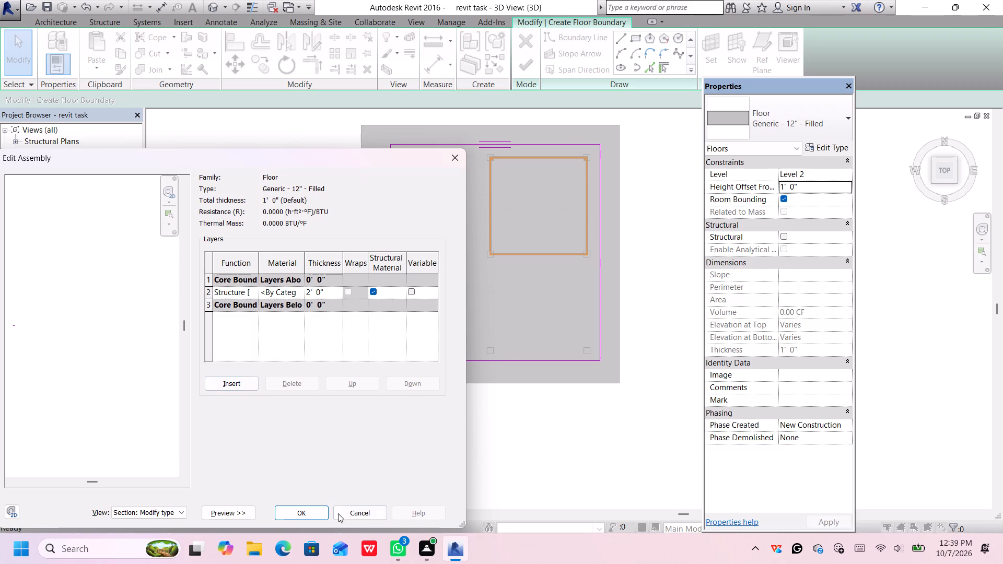
{"action": "left_click", "coordinate": [310, 507]}
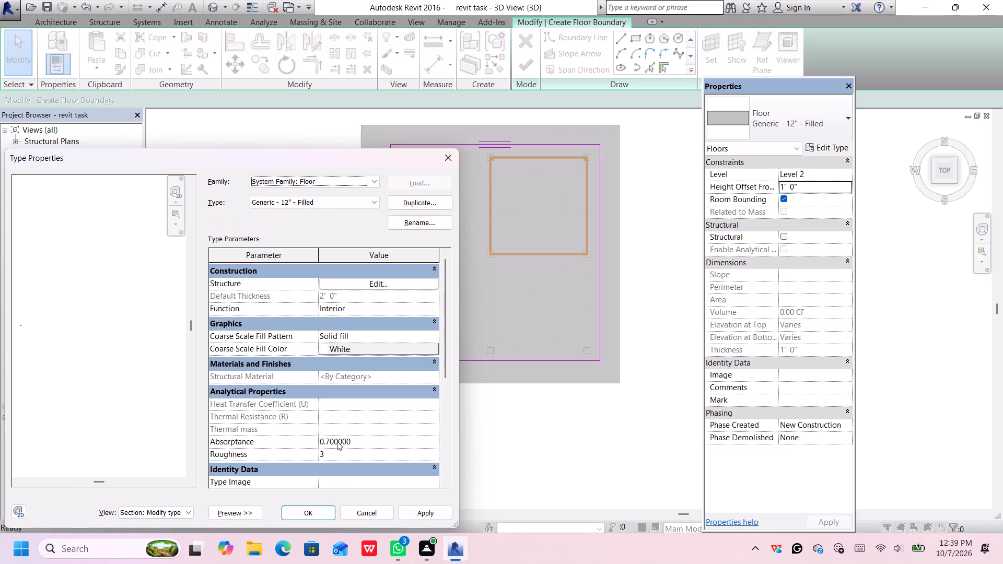
Duplicate the floor type under the name Generic - 2' and assign it to the floor being sketched.
{"action": "left_click", "coordinate": [421, 203]}
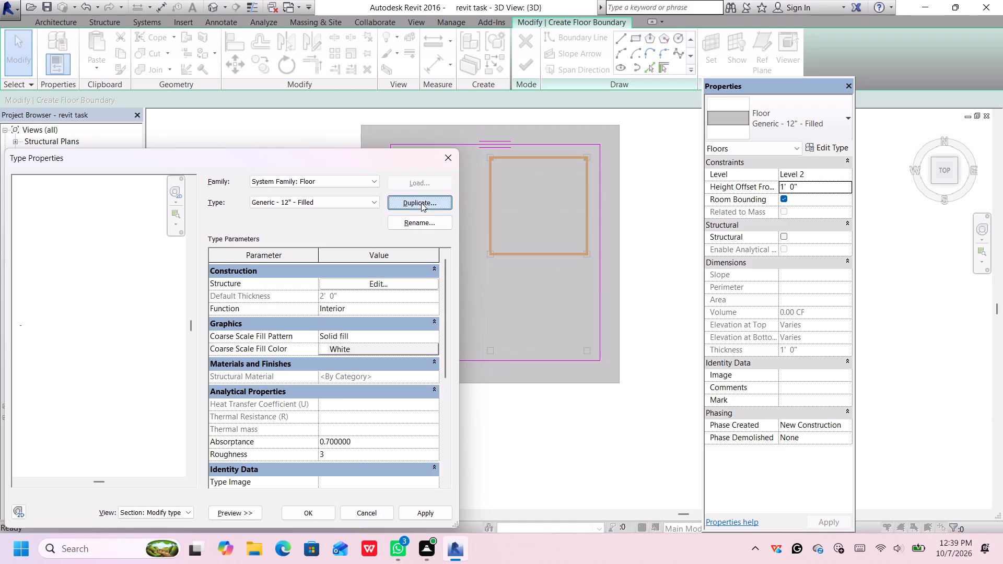
{"action": "left_click", "coordinate": [269, 334]}
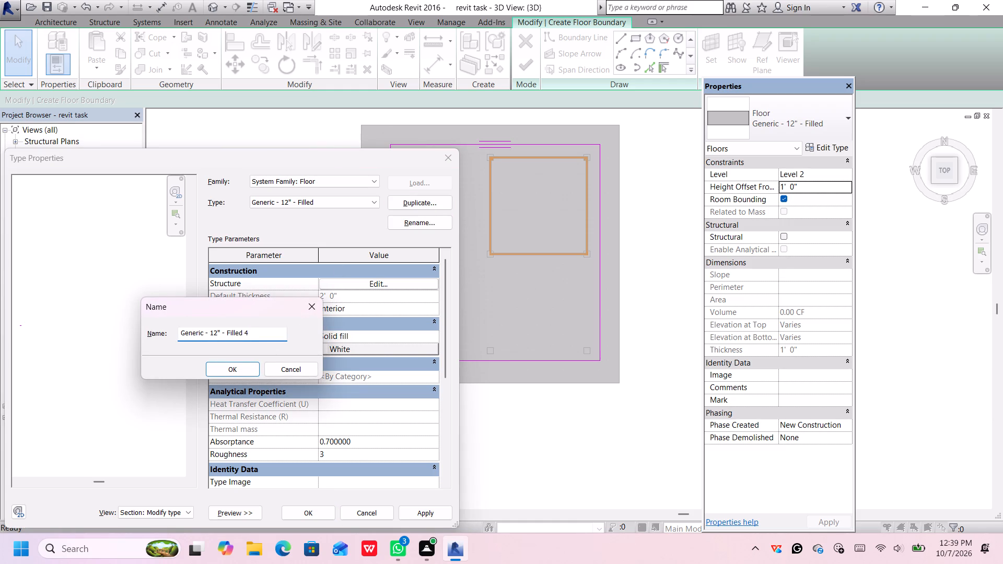
{"action": "left_click", "coordinate": [269, 334]}
{"action": "key", "text": "BackSpace"}
{"action": "key", "text": "BackSpace"}
{"action": "key", "text": "BackSpace"}
{"action": "key", "text": "BackSpace"}
{"action": "key", "text": "BackSpace"}
{"action": "key", "text": "BackSpace"}
{"action": "key", "text": "BackSpace"}
{"action": "key", "text": "BackSpace"}
{"action": "key", "text": "BackSpace"}
{"action": "key", "text": "BackSpace"}
{"action": "key", "text": "BackSpace"}
{"action": "key", "text": "BackSpace"}
{"action": "key", "text": "BackSpace"}
{"action": "key", "text": "BackSpace"}
{"action": "type", "text": "2'"}
{"action": "key", "text": "Return"}
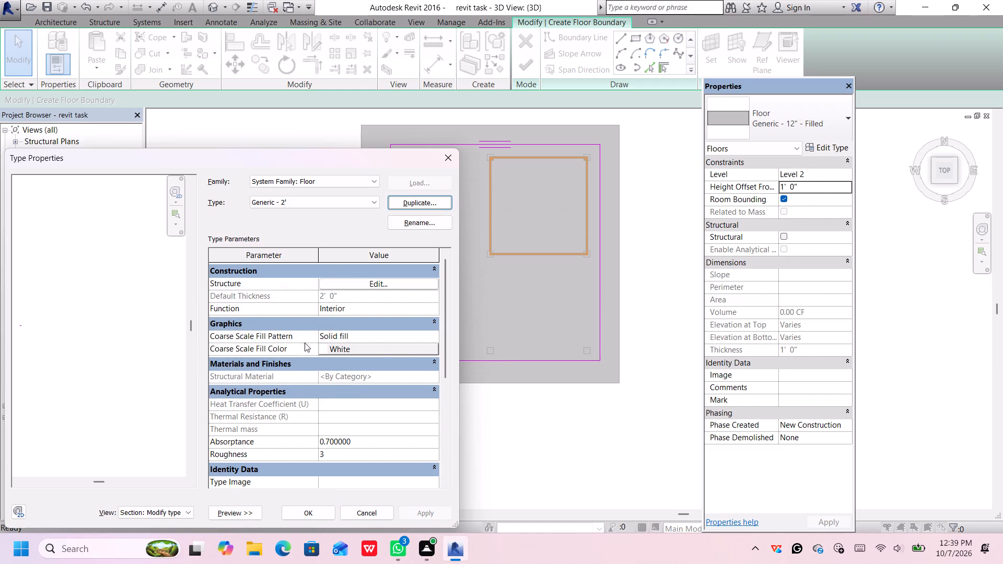
{"action": "left_click", "coordinate": [315, 512]}
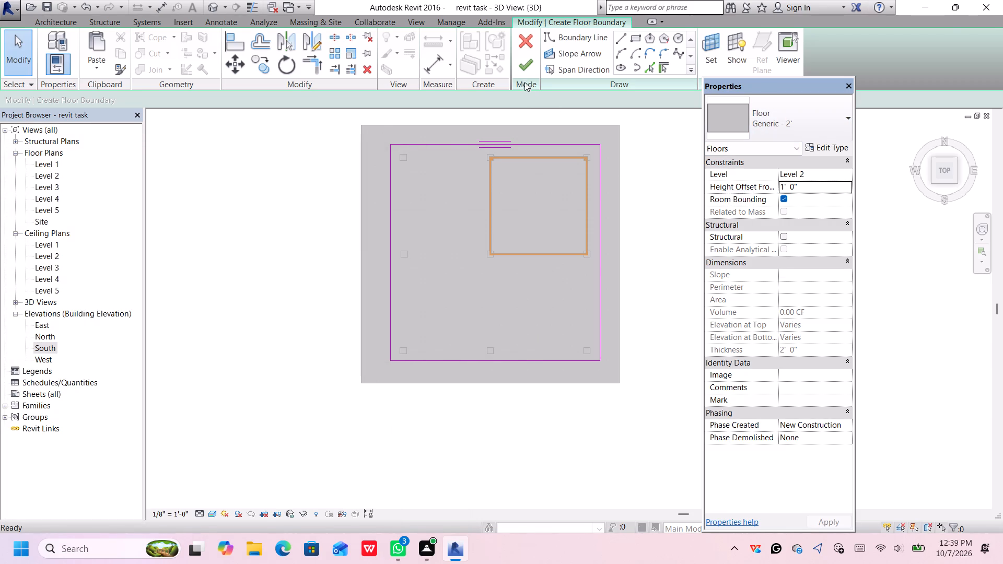
Finish the floor boundary sketch to create the Level 2 slab.
{"action": "left_click", "coordinate": [529, 69]}
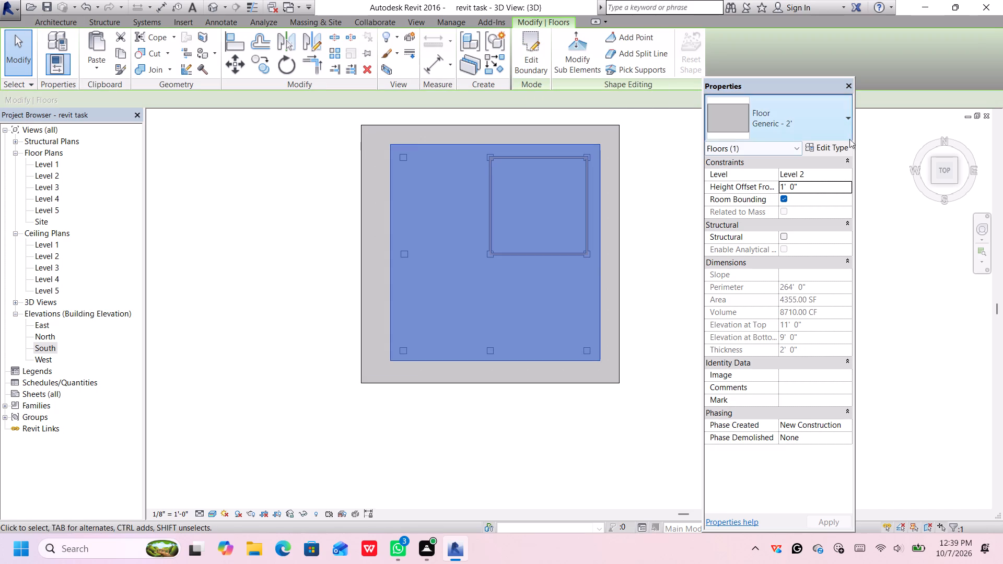
Change the Level 1 base floor's type to Generic - 12" - Filled 2.
{"action": "left_click", "coordinate": [932, 181]}
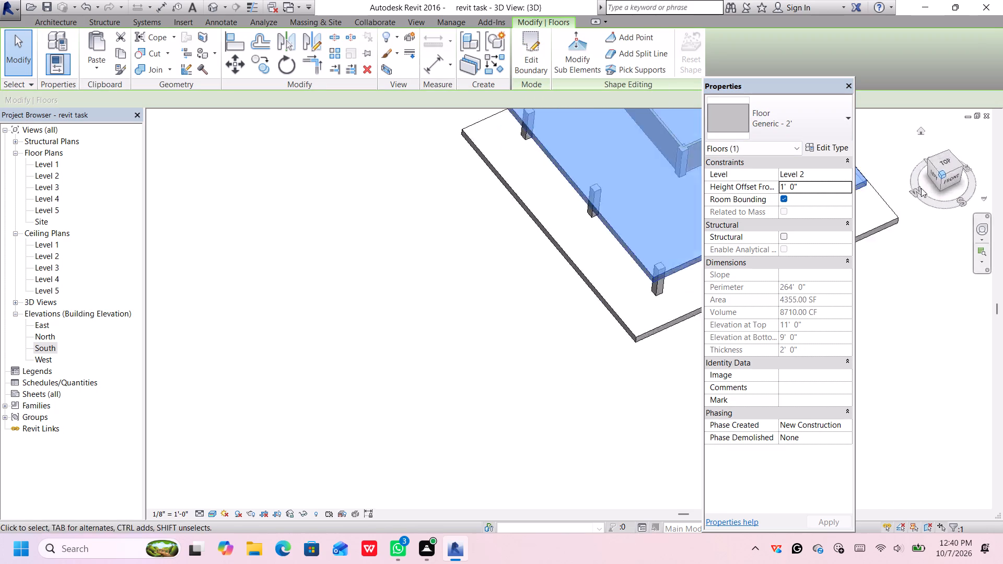
{"action": "middle_click_drag", "start_coordinate": [672, 311], "coordinate": [622, 244]}
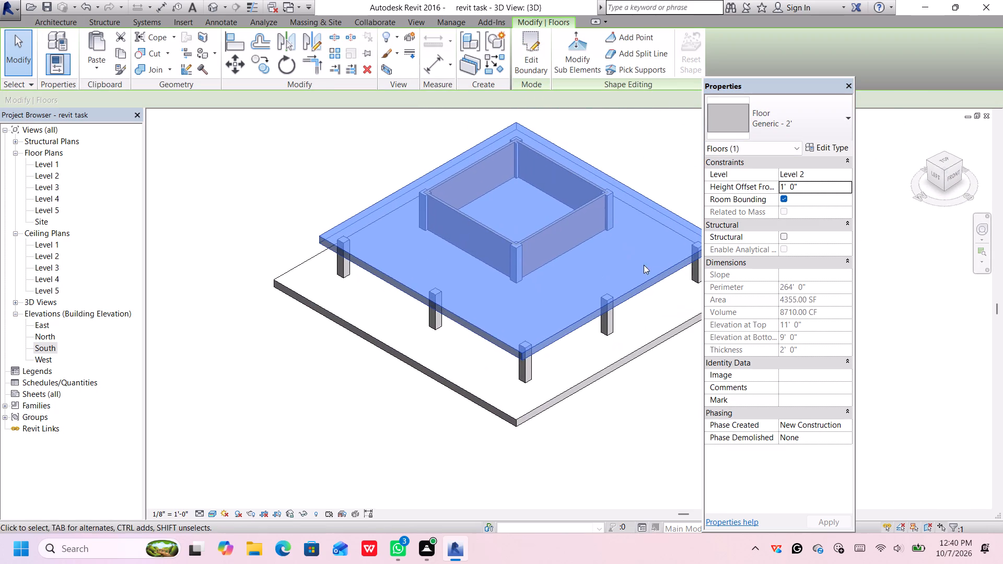
{"action": "scroll", "coordinate": [654, 349], "scroll_direction": "down", "scroll_amount": 1}
{"action": "middle_click_drag", "start_coordinate": [654, 361], "coordinate": [602, 324]}
{"action": "middle_click", "coordinate": [602, 324]}
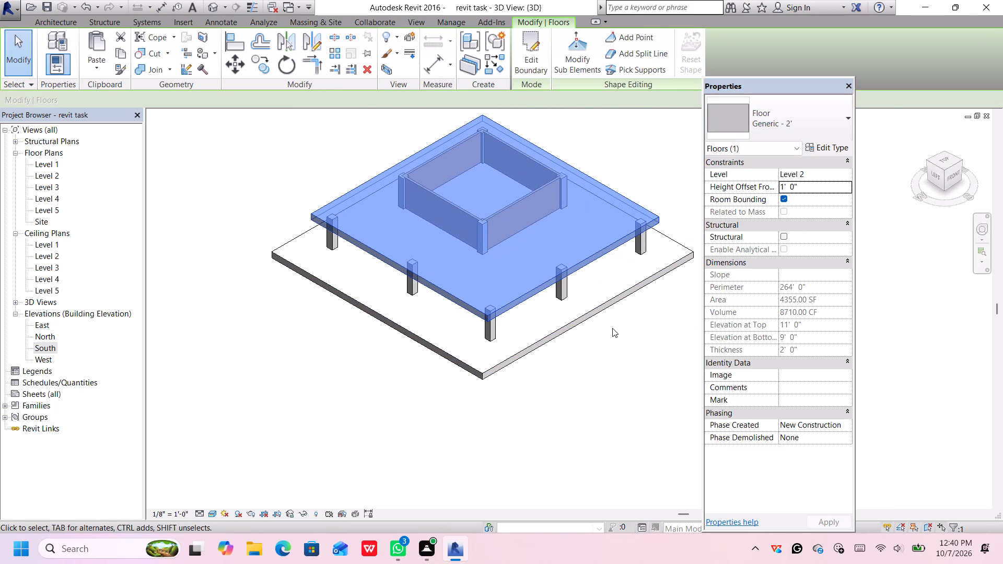
{"action": "scroll", "coordinate": [612, 328], "scroll_direction": "up", "scroll_amount": 3}
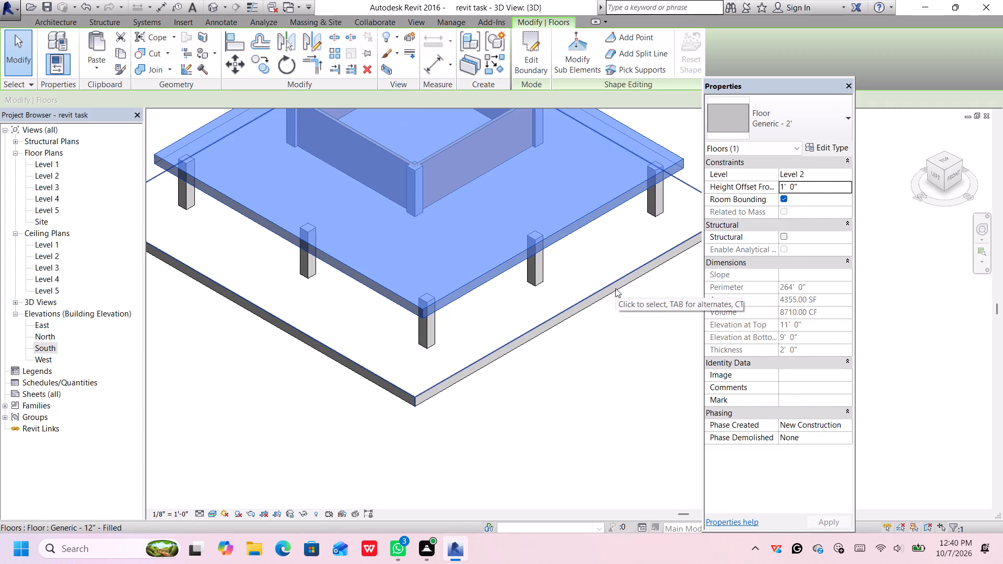
{"action": "middle_click_drag", "start_coordinate": [901, 291], "coordinate": [901, 298]}
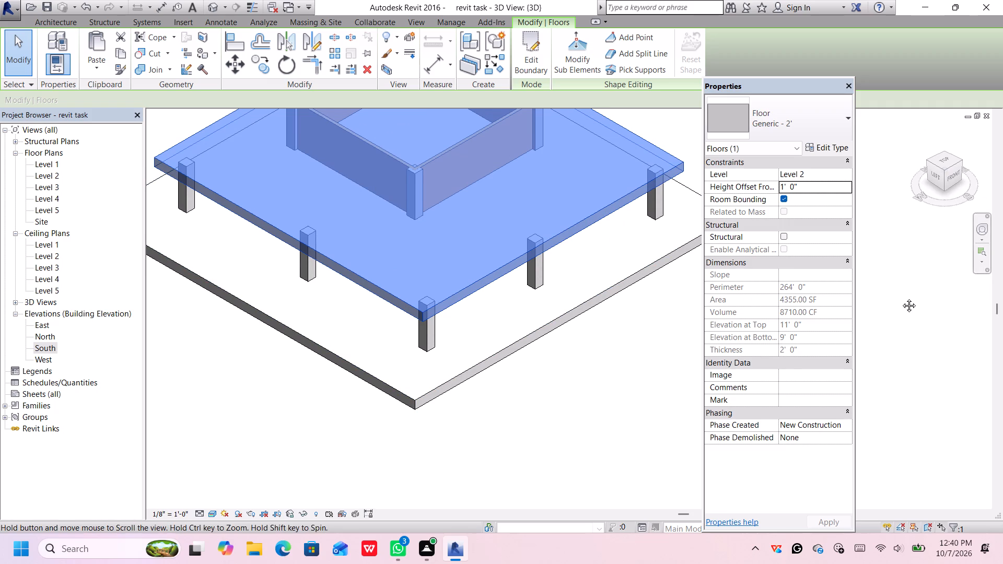
{"action": "middle_click_drag", "start_coordinate": [901, 298], "coordinate": [901, 302]}
{"action": "left_click", "coordinate": [695, 361]}
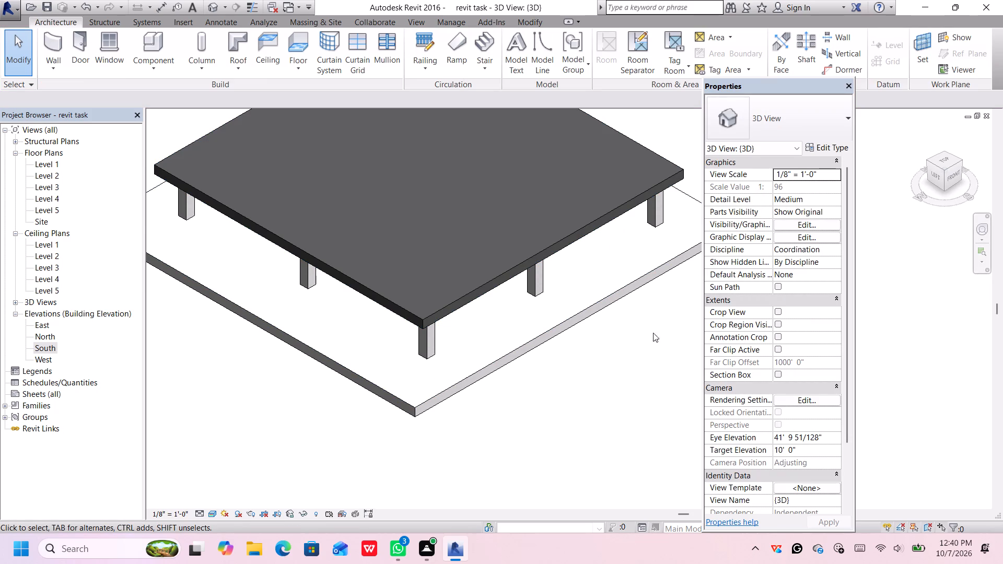
{"action": "left_click", "coordinate": [613, 300]}
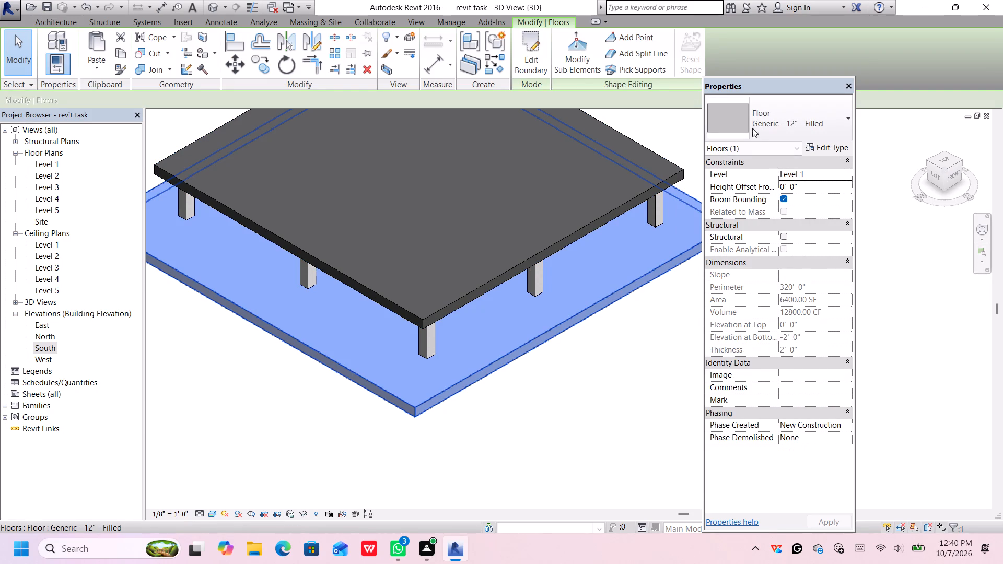
{"action": "left_click", "coordinate": [764, 112]}
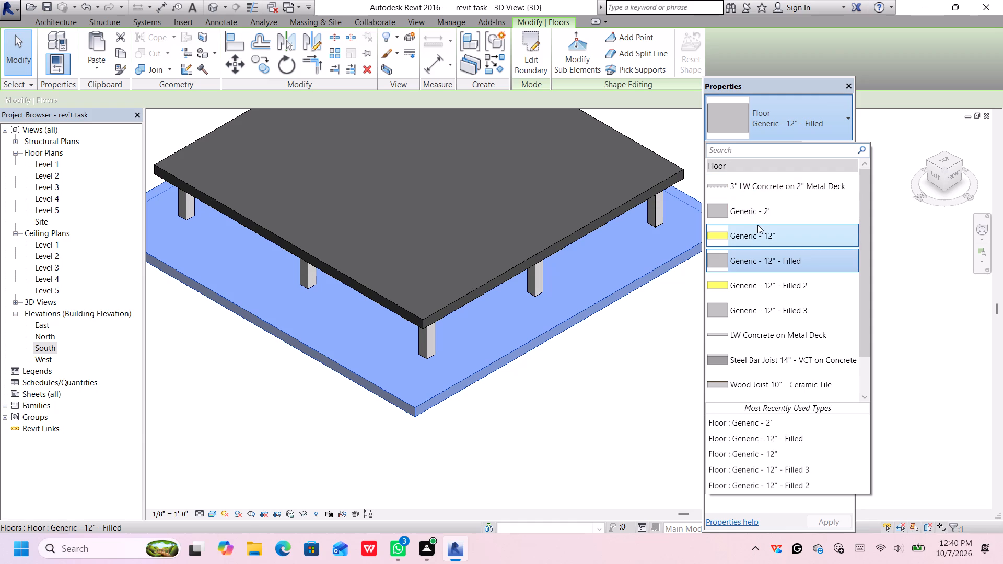
{"action": "scroll", "coordinate": [757, 225], "scroll_direction": "up", "scroll_amount": 1}
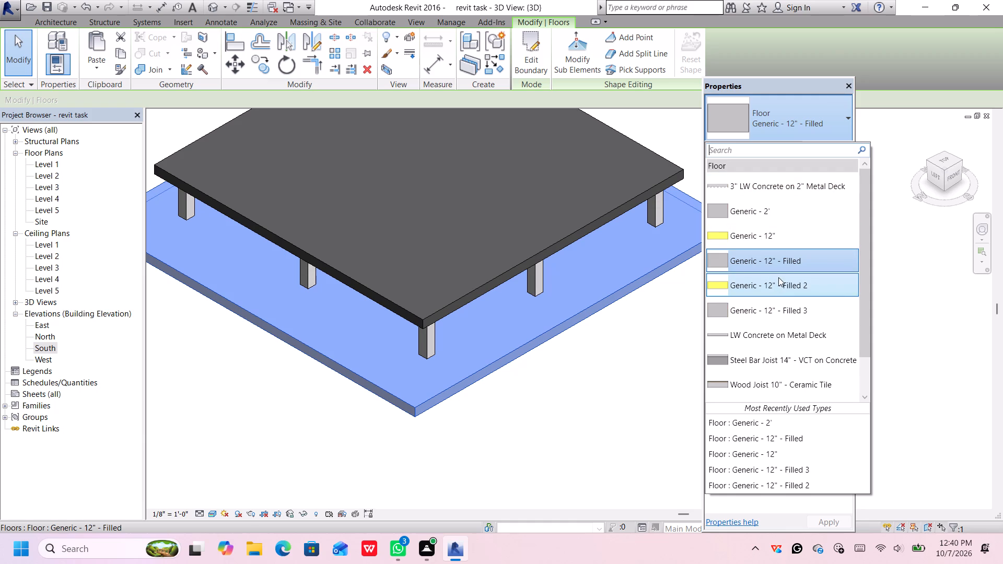
{"action": "scroll", "coordinate": [793, 207], "scroll_direction": "up", "scroll_amount": 4}
{"action": "scroll", "coordinate": [739, 292], "scroll_direction": "down", "scroll_amount": 2}
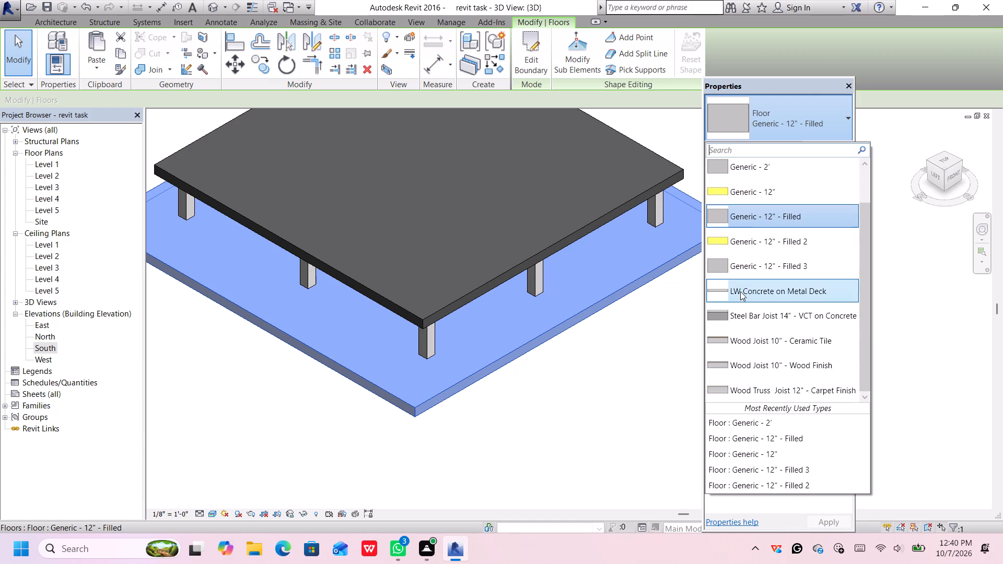
{"action": "scroll", "coordinate": [742, 289], "scroll_direction": "down", "scroll_amount": 2}
{"action": "scroll", "coordinate": [745, 284], "scroll_direction": "up", "scroll_amount": 2}
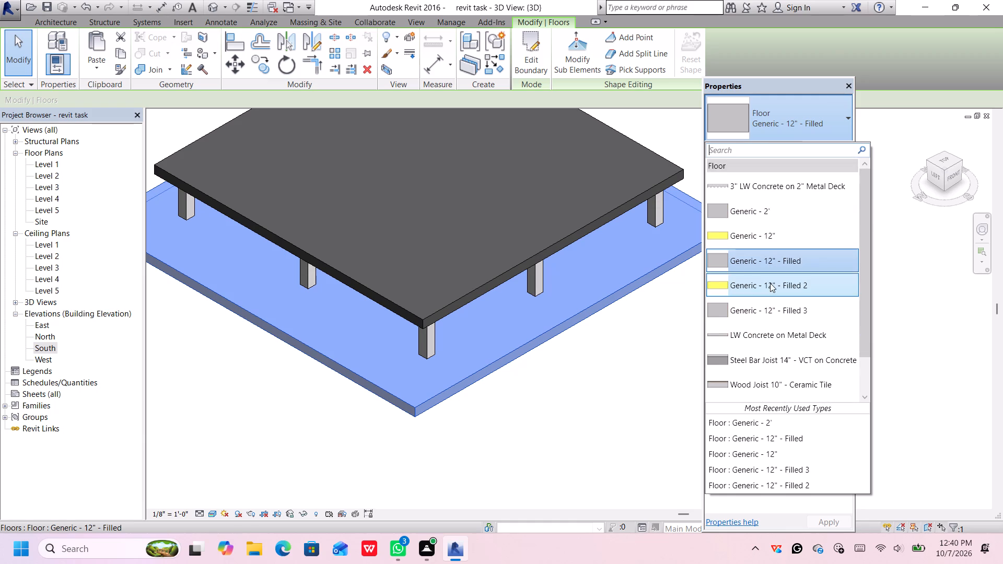
{"action": "left_click", "coordinate": [776, 289]}
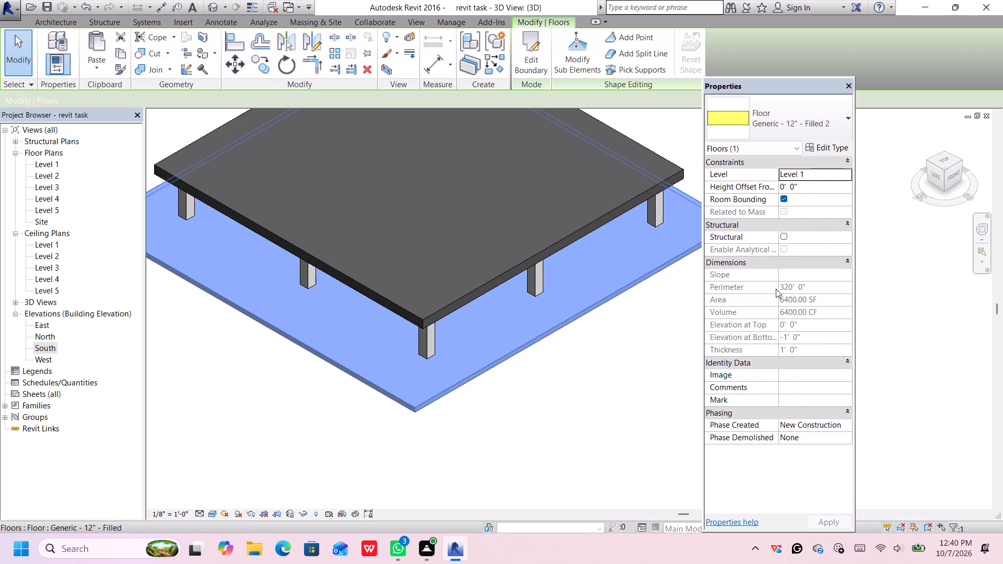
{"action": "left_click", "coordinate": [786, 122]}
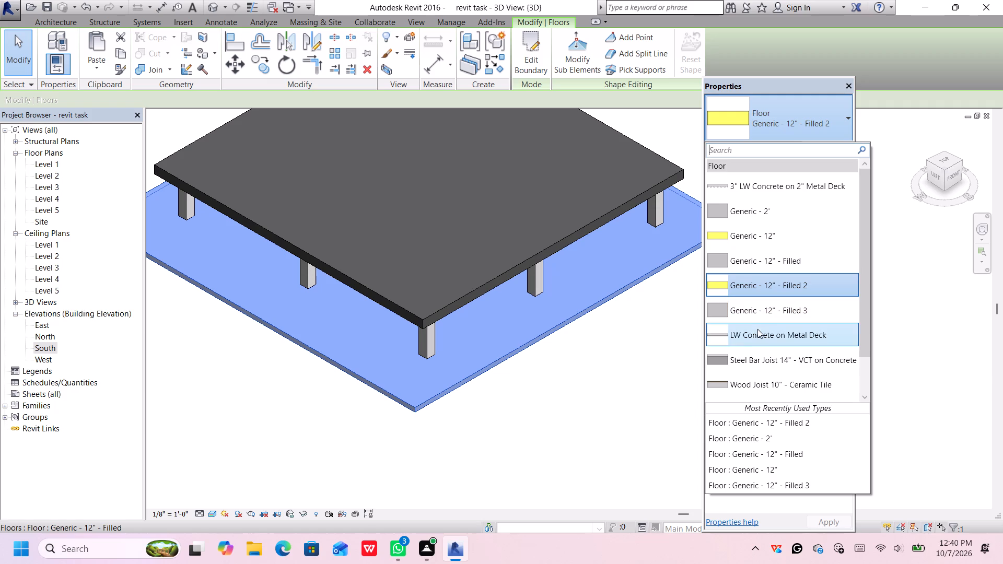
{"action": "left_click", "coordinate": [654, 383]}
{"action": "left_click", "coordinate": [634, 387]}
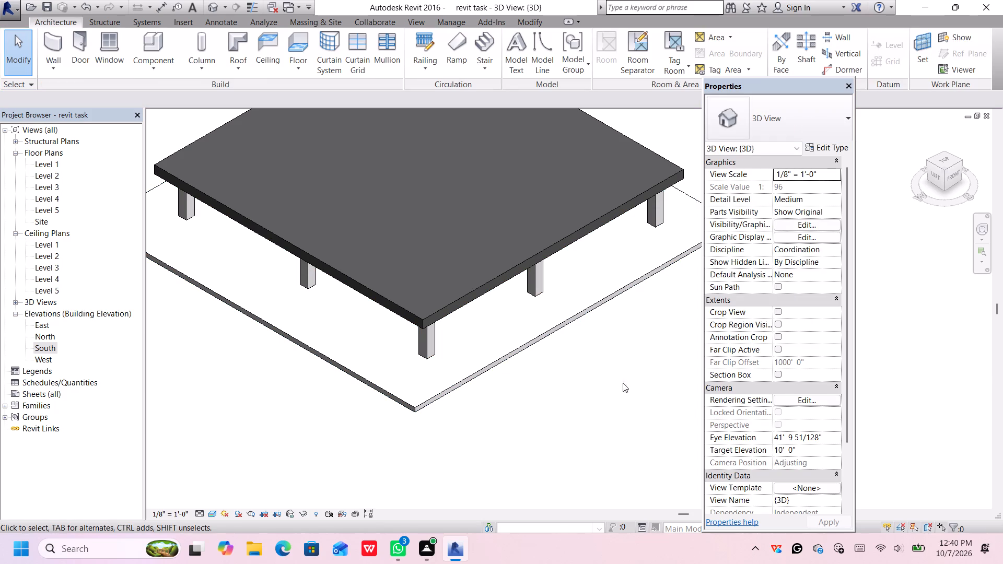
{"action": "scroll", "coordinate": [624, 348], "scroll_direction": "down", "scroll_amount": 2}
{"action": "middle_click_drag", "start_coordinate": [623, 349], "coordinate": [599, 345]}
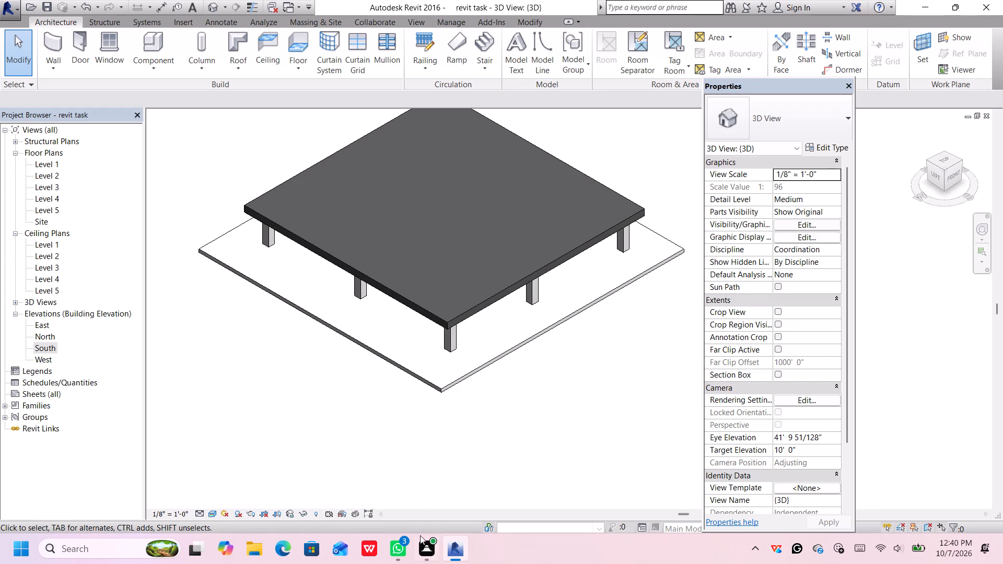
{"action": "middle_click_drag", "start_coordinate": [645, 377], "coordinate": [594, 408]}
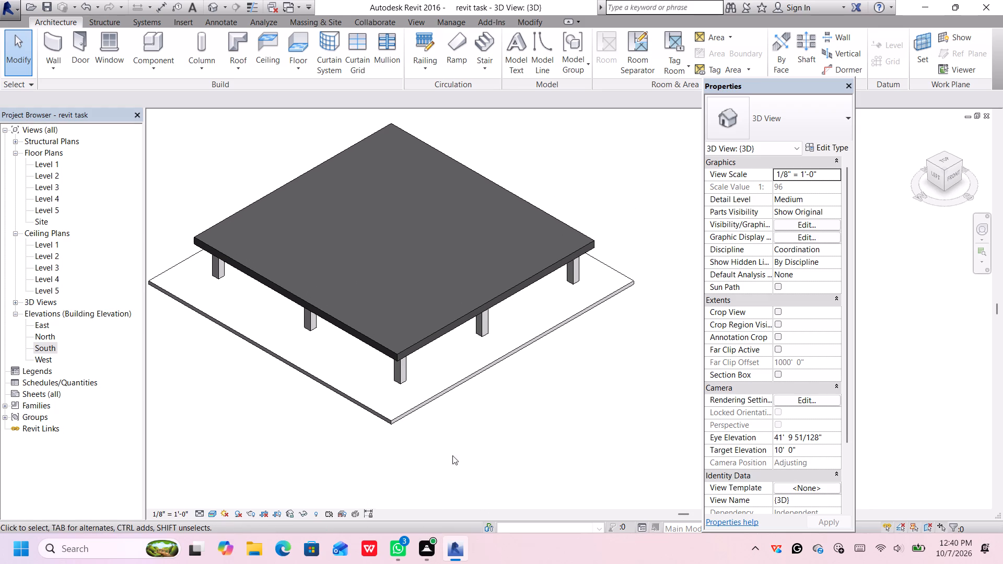
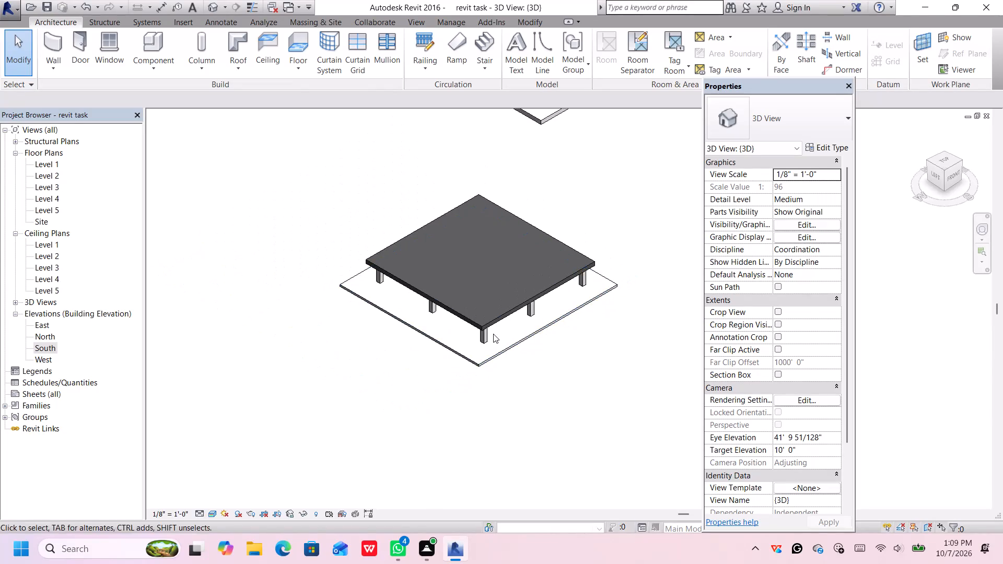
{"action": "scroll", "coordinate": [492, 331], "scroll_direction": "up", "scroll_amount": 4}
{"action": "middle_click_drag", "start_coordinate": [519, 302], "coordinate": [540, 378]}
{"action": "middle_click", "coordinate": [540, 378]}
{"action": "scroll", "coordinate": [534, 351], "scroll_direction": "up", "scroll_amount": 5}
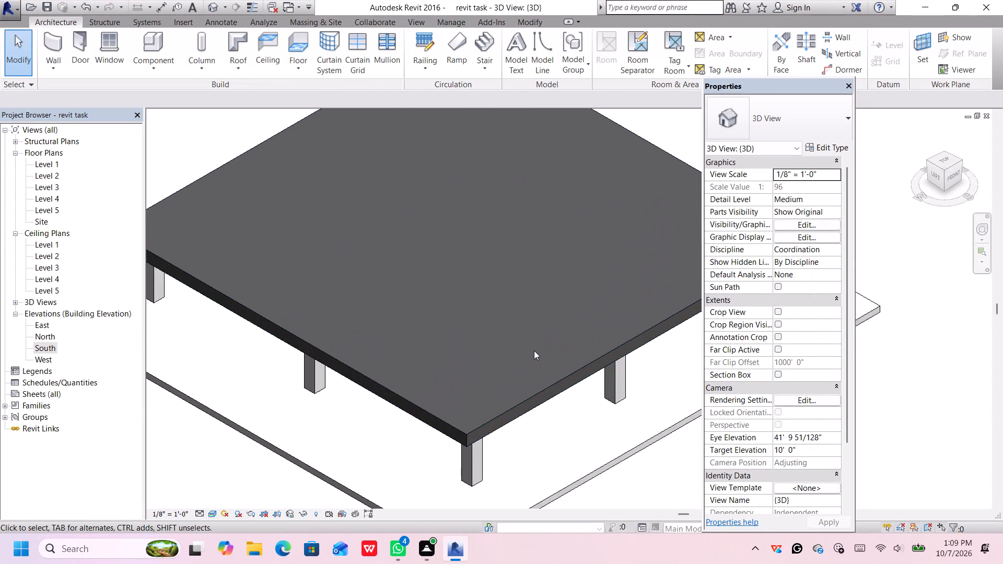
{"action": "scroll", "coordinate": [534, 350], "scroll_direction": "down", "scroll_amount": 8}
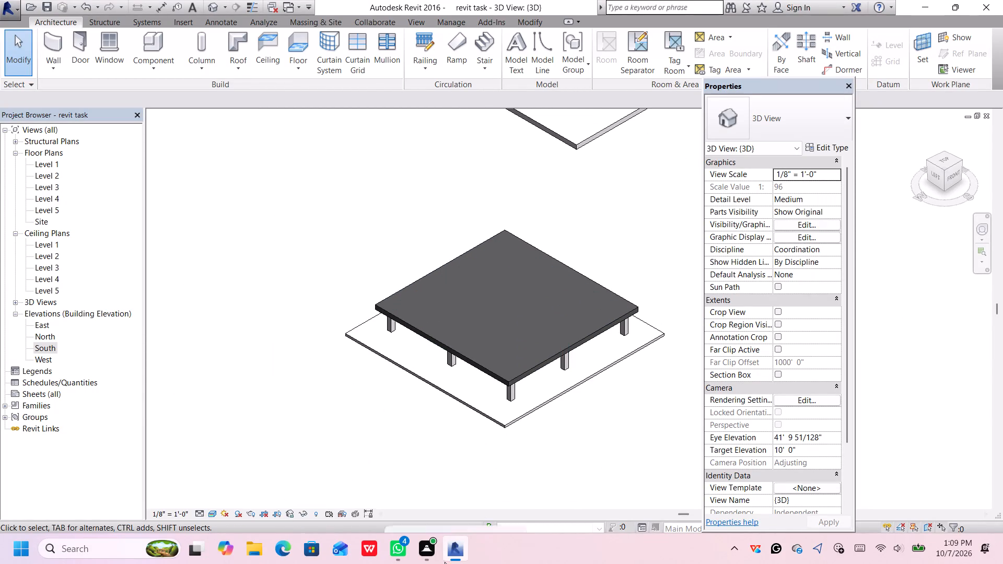
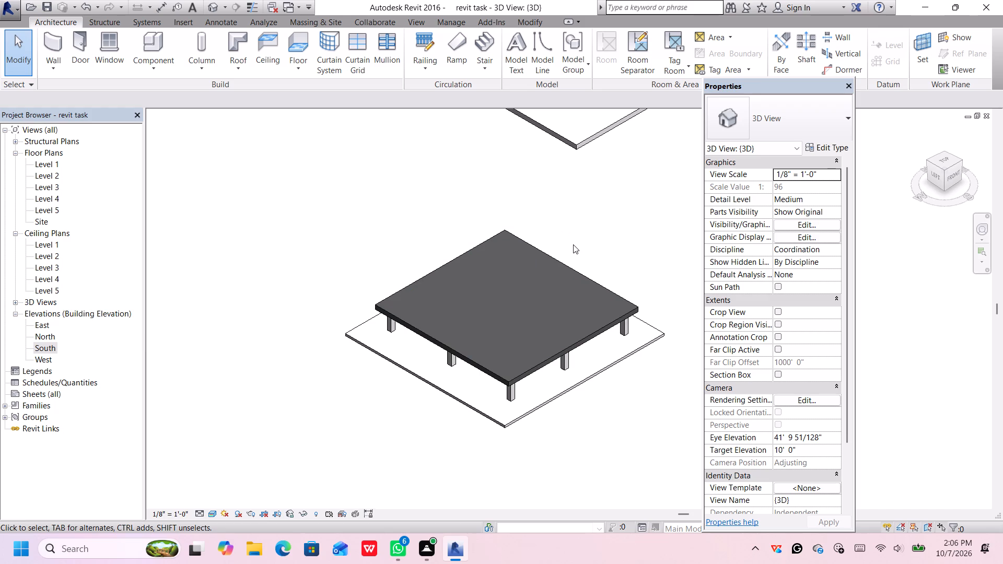
In the top orientation of the 3D view, nudge the Level 2 Generic - 2' floor slab one increment west over the base.
{"action": "middle_click_drag", "start_coordinate": [597, 231], "coordinate": [285, 298]}
{"action": "scroll", "coordinate": [300, 289], "scroll_direction": "down", "scroll_amount": 3}
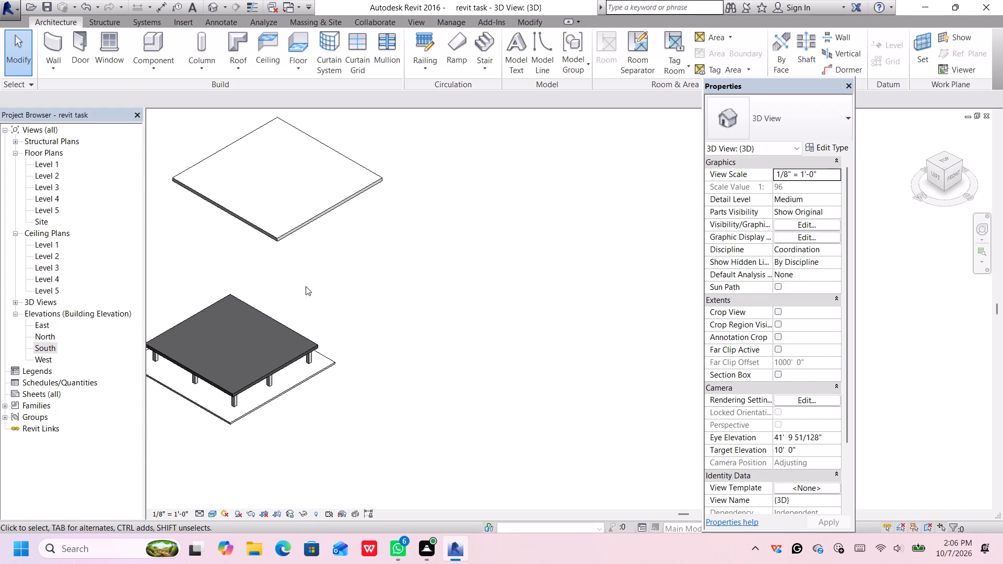
{"action": "middle_click_drag", "start_coordinate": [317, 291], "coordinate": [480, 336]}
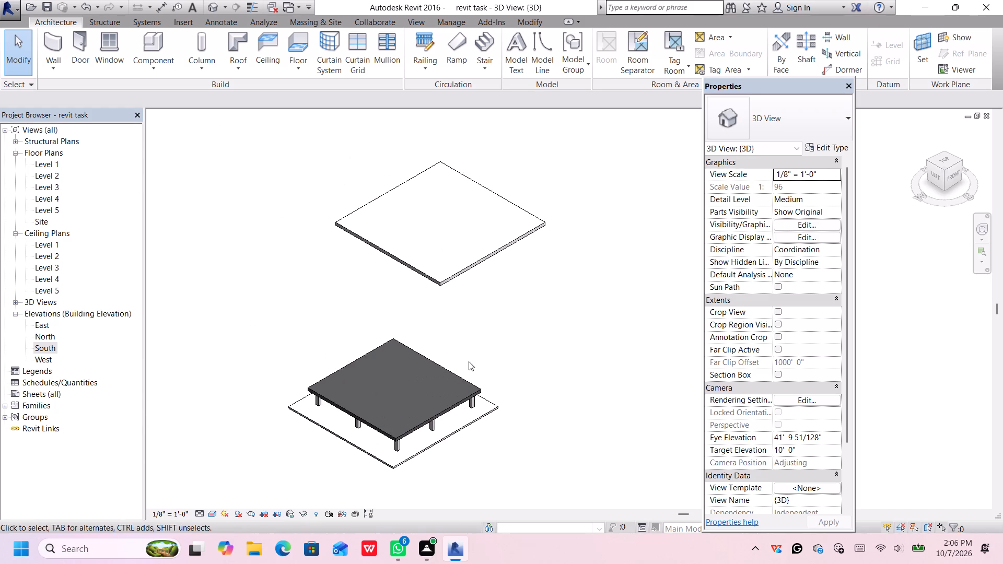
{"action": "scroll", "coordinate": [384, 440], "scroll_direction": "up", "scroll_amount": 2}
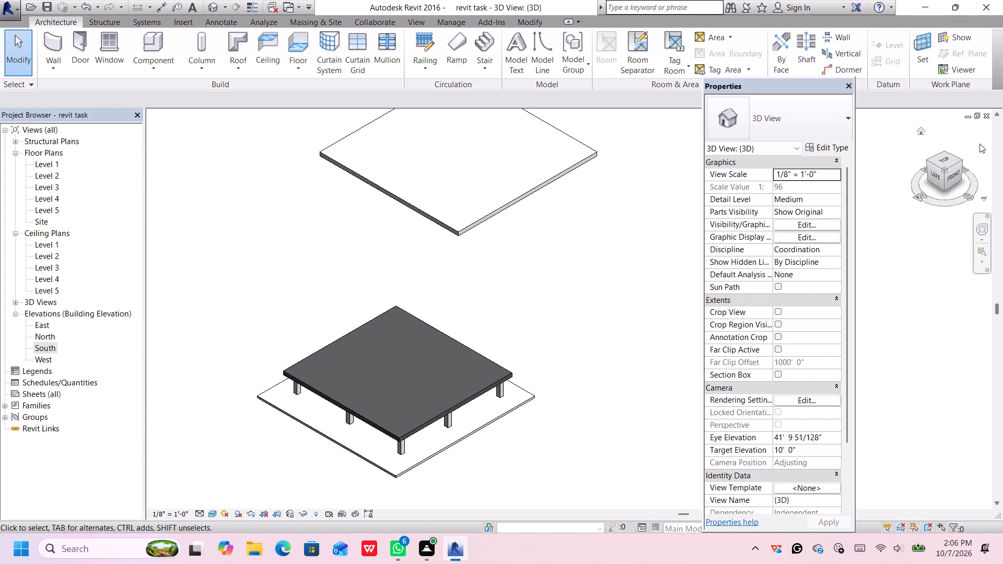
{"action": "left_click", "coordinate": [941, 161]}
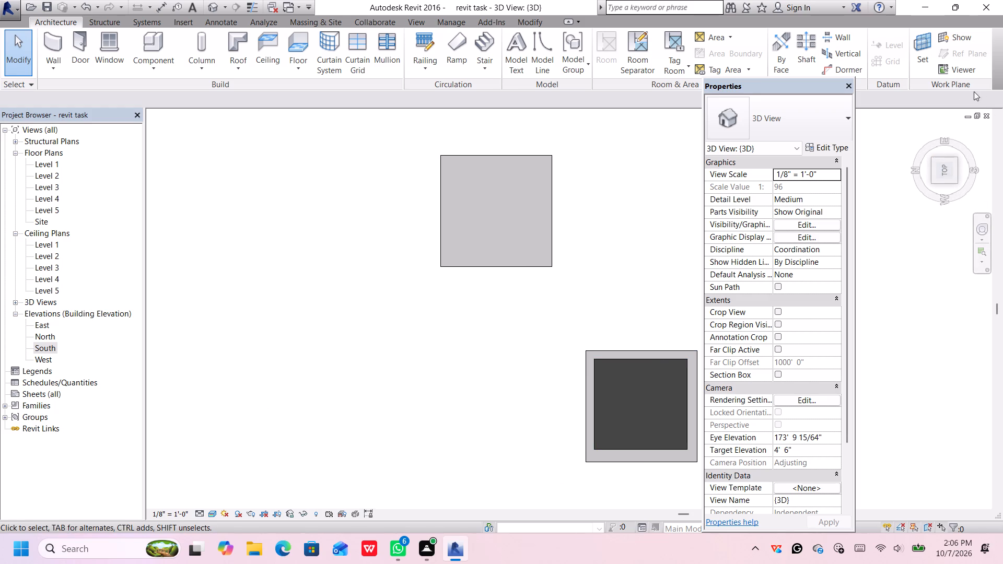
{"action": "left_click", "coordinate": [958, 159]}
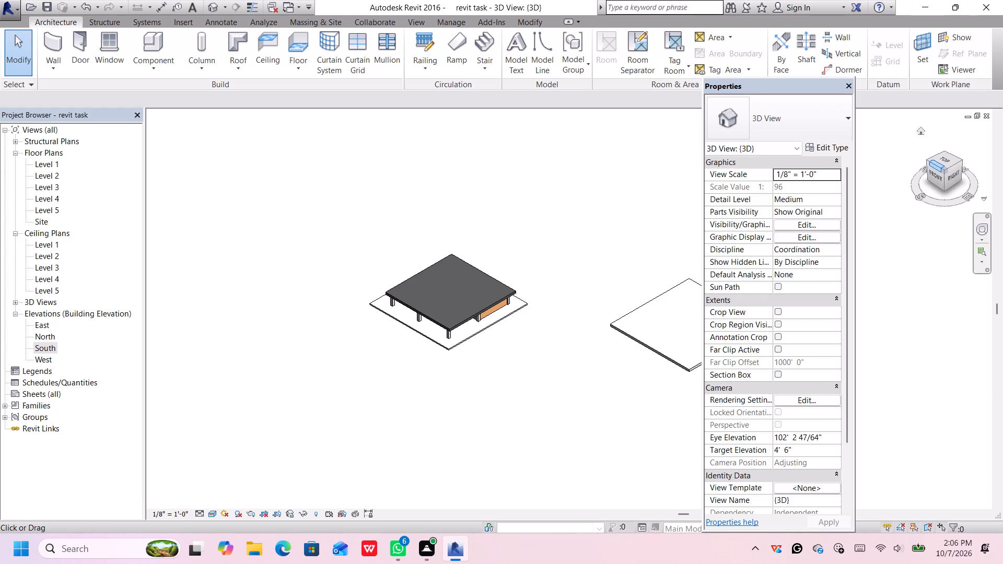
{"action": "left_click", "coordinate": [935, 166]}
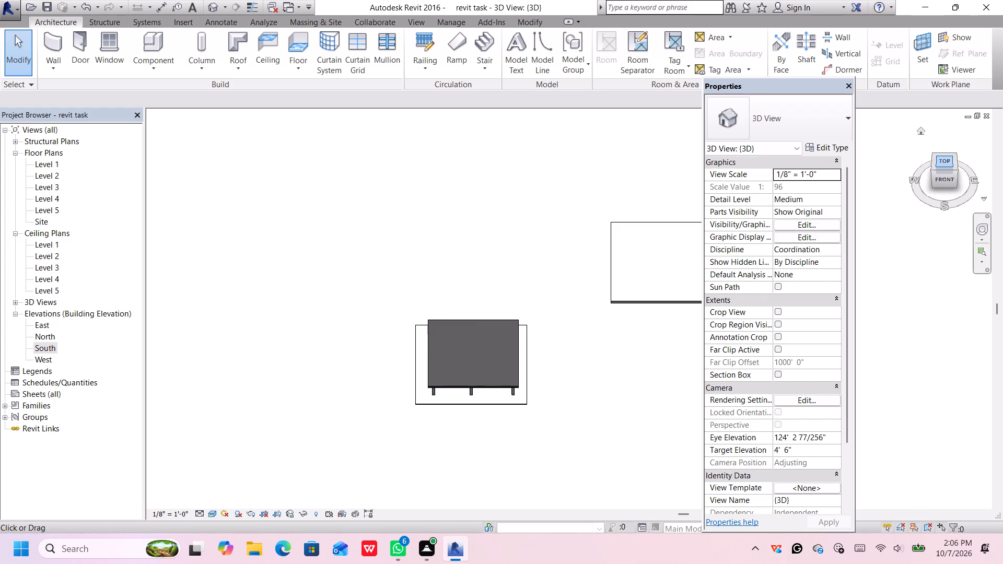
{"action": "left_click", "coordinate": [946, 157]}
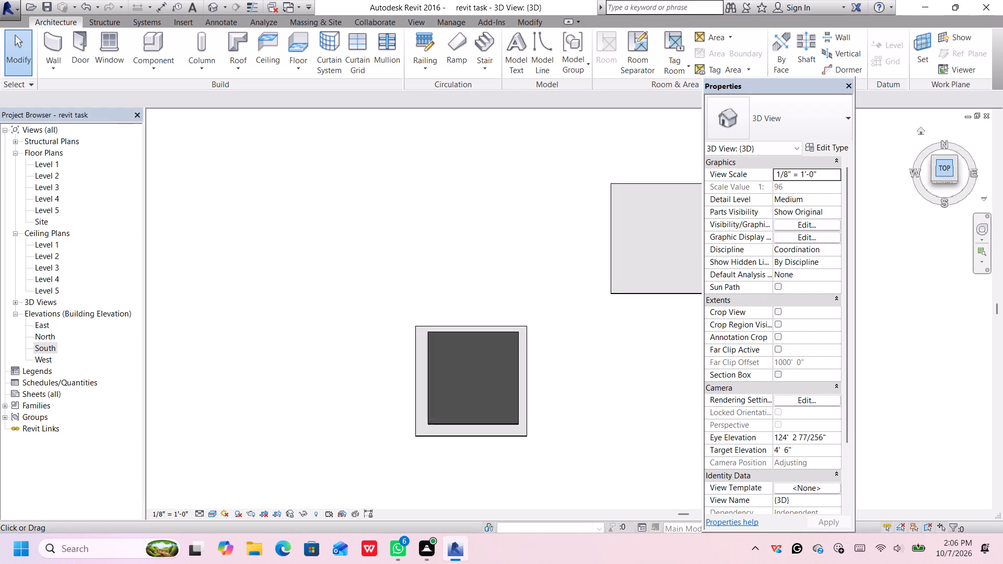
{"action": "left_click", "coordinate": [757, 288]}
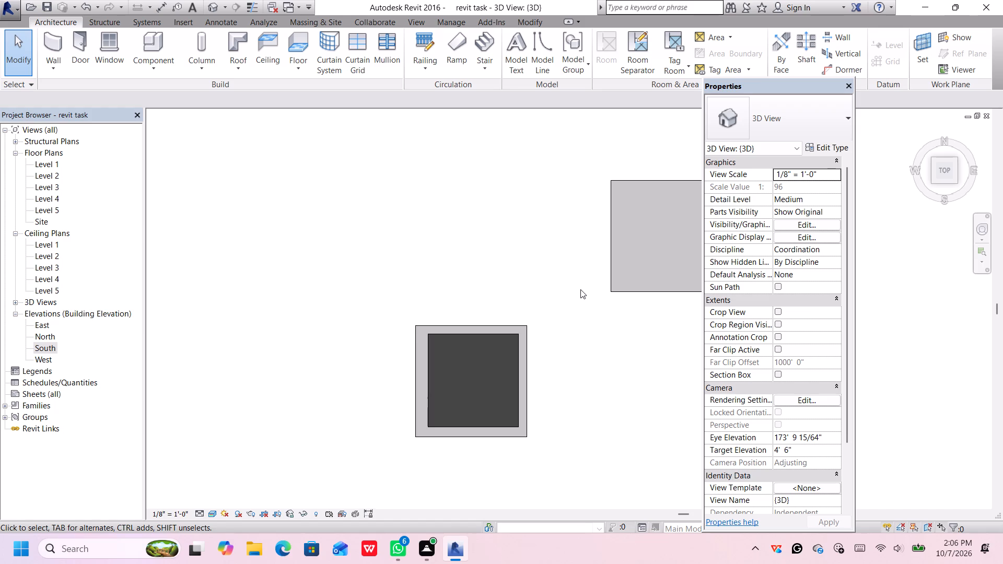
{"action": "left_click", "coordinate": [517, 345]}
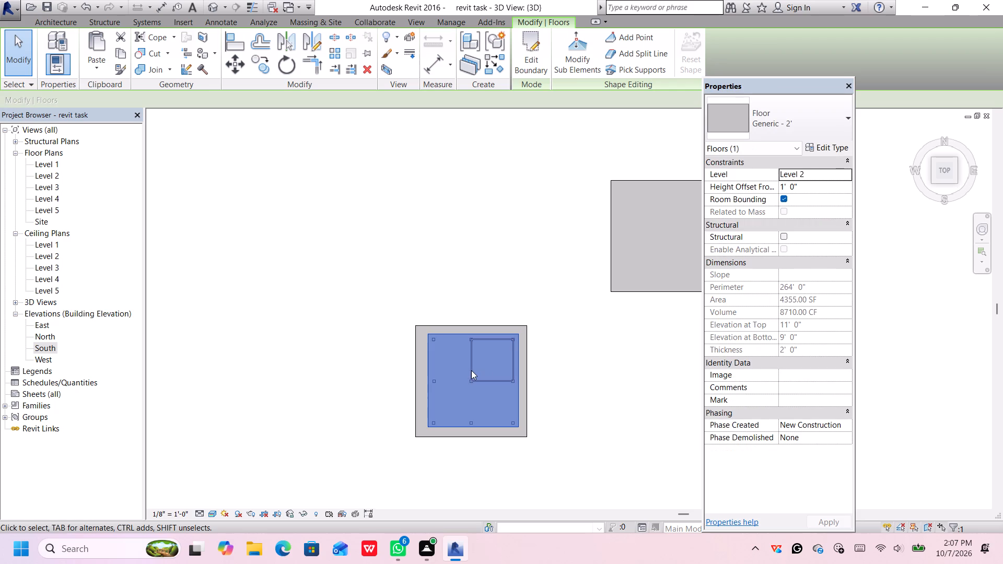
{"action": "key", "text": "Left"}
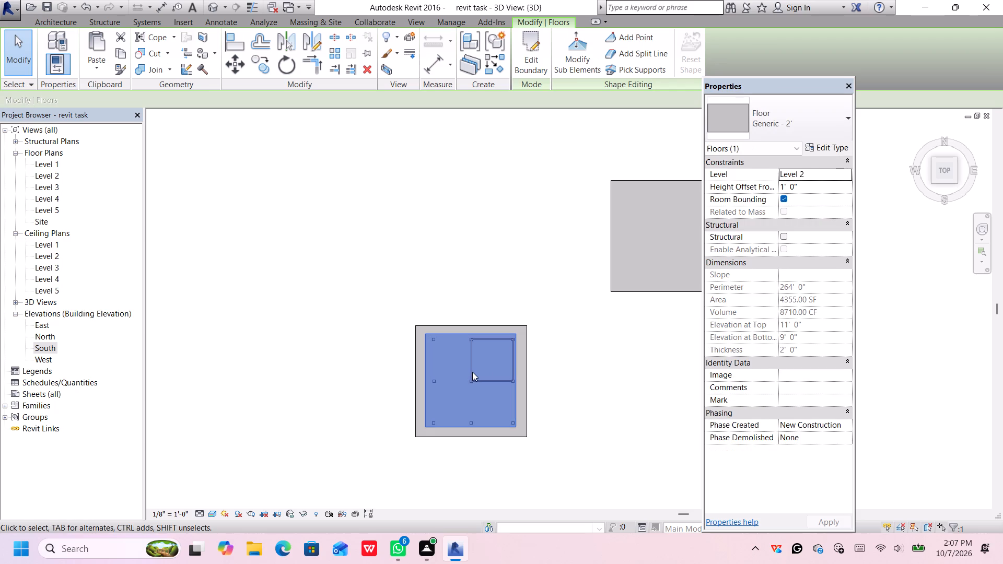
{"action": "left_click", "coordinate": [556, 298]}
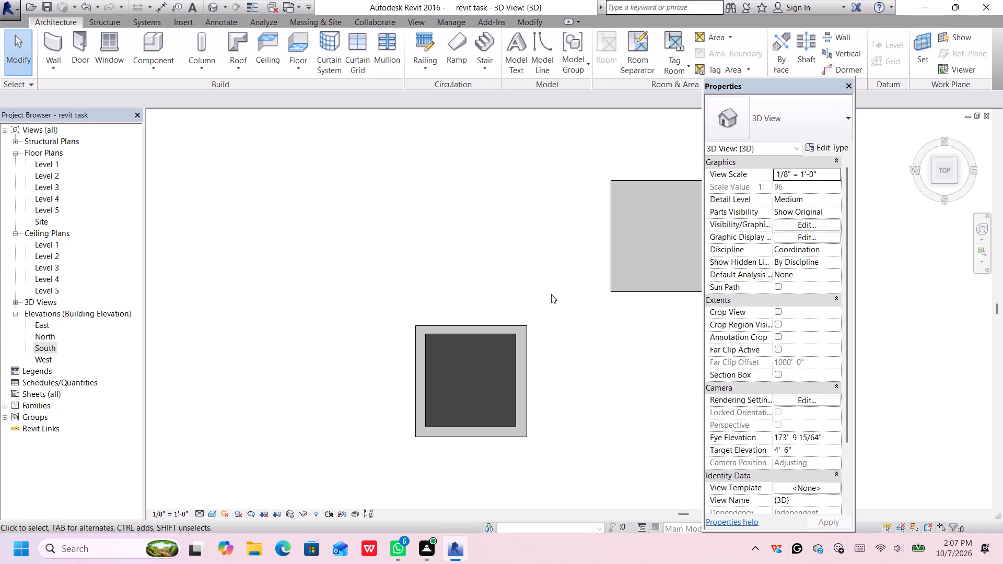
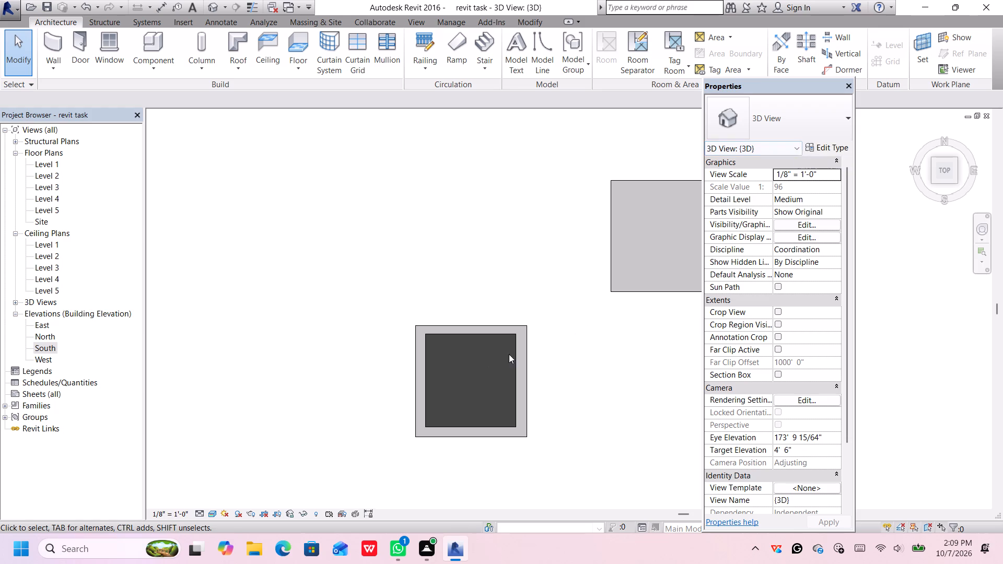
Start the Wall tool and save the project.
{"action": "left_click", "coordinate": [51, 46]}
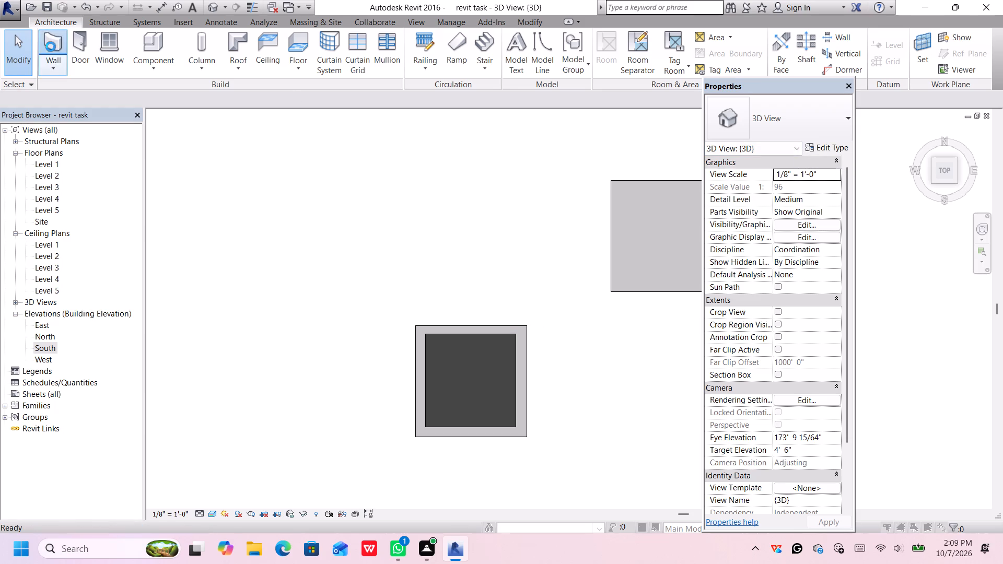
{"action": "left_click", "coordinate": [432, 239]}
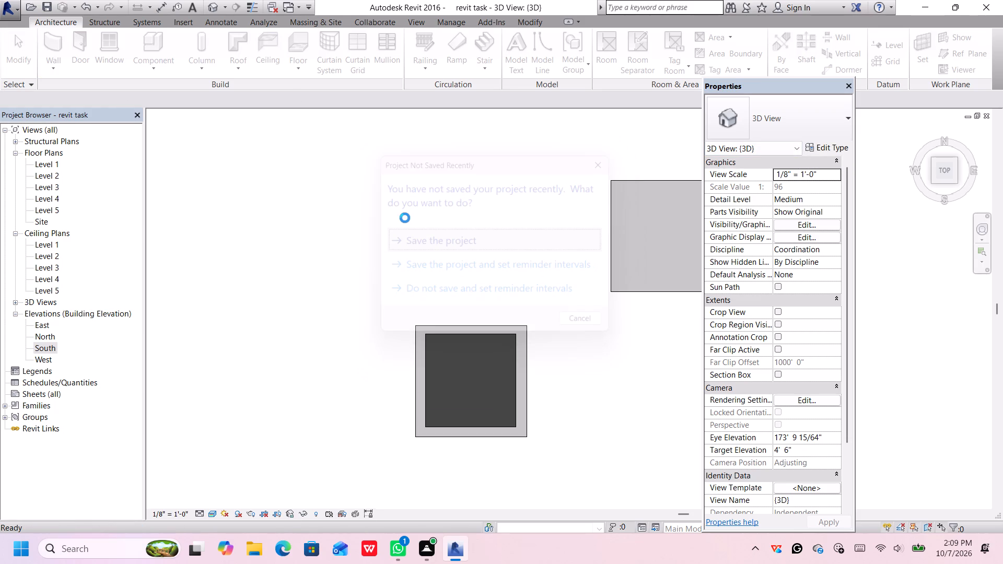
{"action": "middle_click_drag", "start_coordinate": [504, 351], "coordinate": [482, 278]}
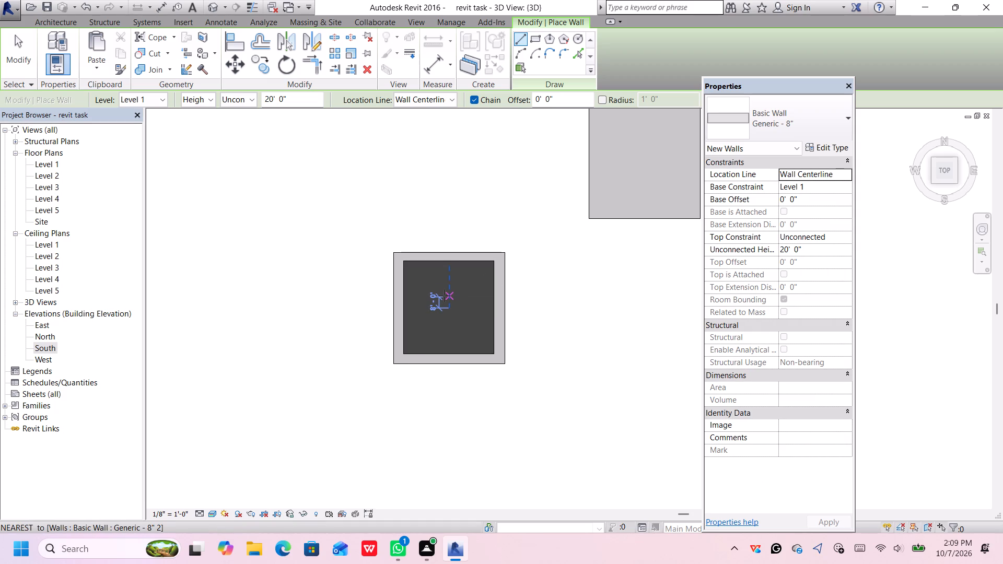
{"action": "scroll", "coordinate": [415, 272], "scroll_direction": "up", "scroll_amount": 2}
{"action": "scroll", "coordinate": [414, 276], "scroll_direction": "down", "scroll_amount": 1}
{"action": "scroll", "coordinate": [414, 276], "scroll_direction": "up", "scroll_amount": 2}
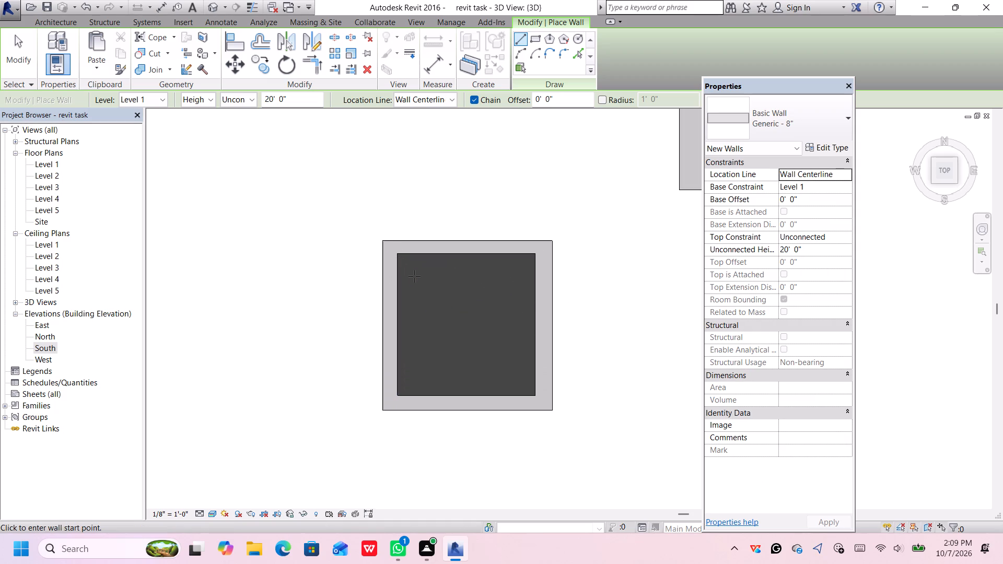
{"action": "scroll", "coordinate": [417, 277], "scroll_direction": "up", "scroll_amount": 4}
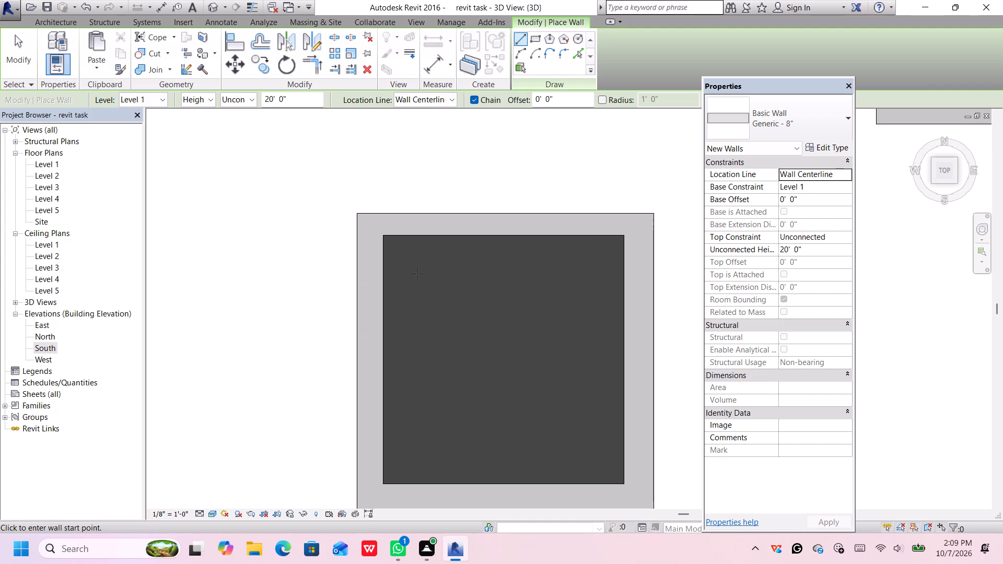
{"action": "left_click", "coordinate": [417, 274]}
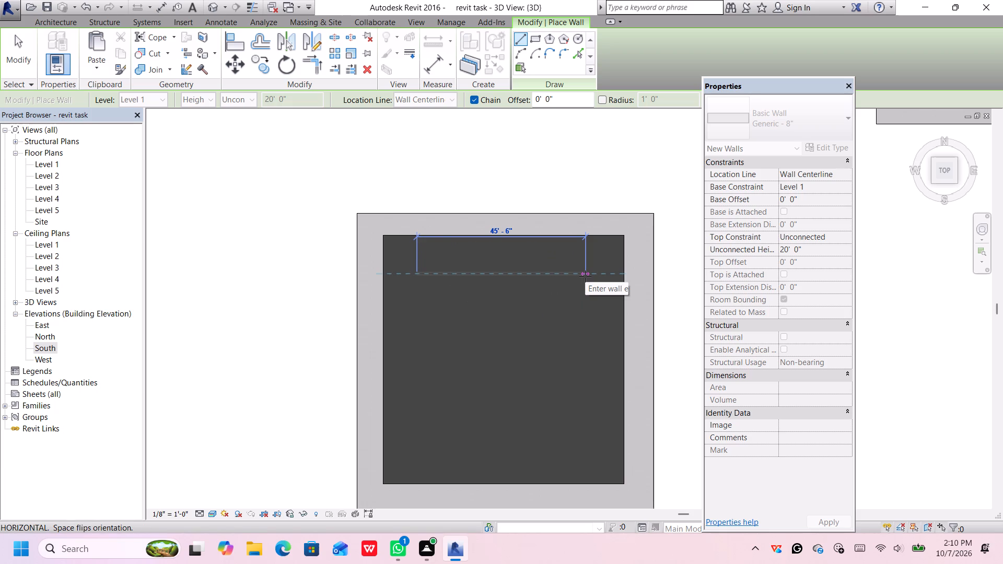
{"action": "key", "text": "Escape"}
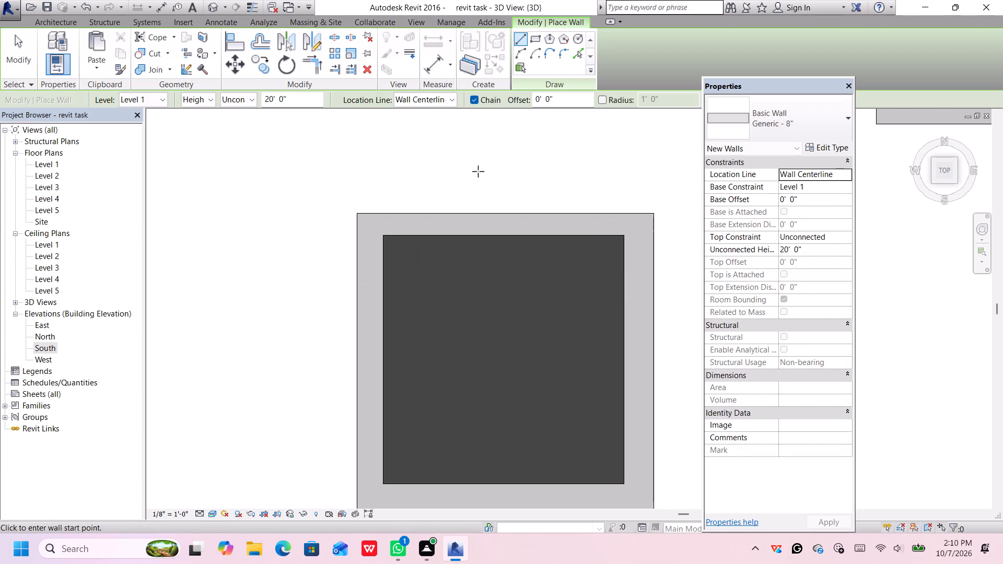
Set up the new Generic - 8" walls for rectangular drawing with an unconnected height of 10' and an offset of 3'.
{"action": "left_click", "coordinate": [537, 41]}
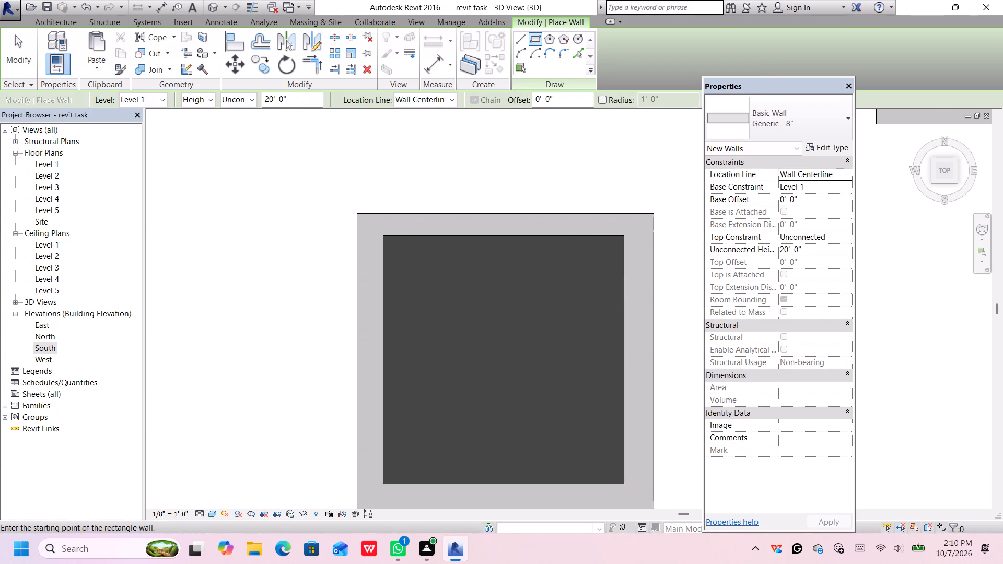
{"action": "left_click", "coordinate": [285, 95]}
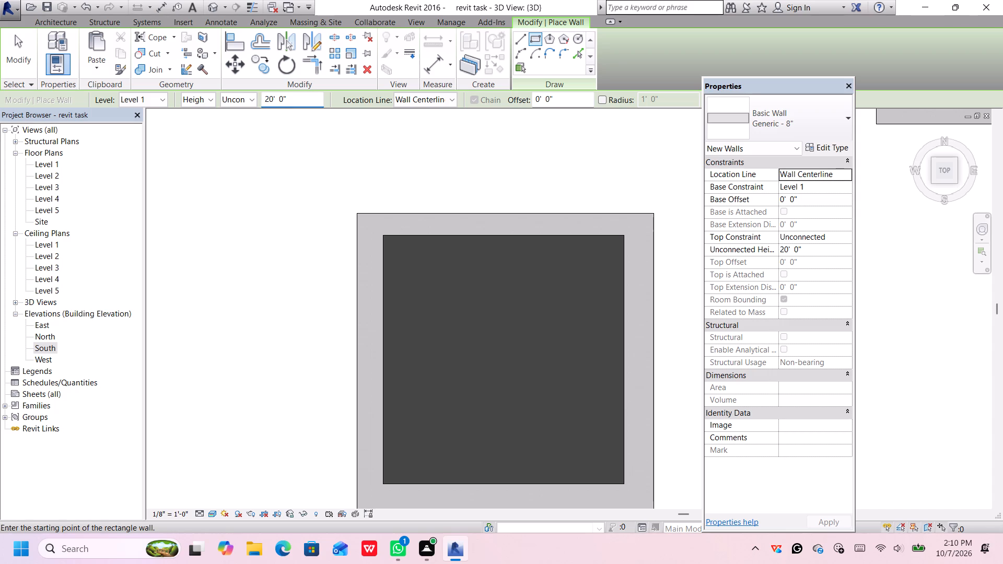
{"action": "left_click", "coordinate": [270, 101]}
{"action": "key", "text": "BackSpace"}
{"action": "key", "text": "1"}
{"action": "key", "text": "Return"}
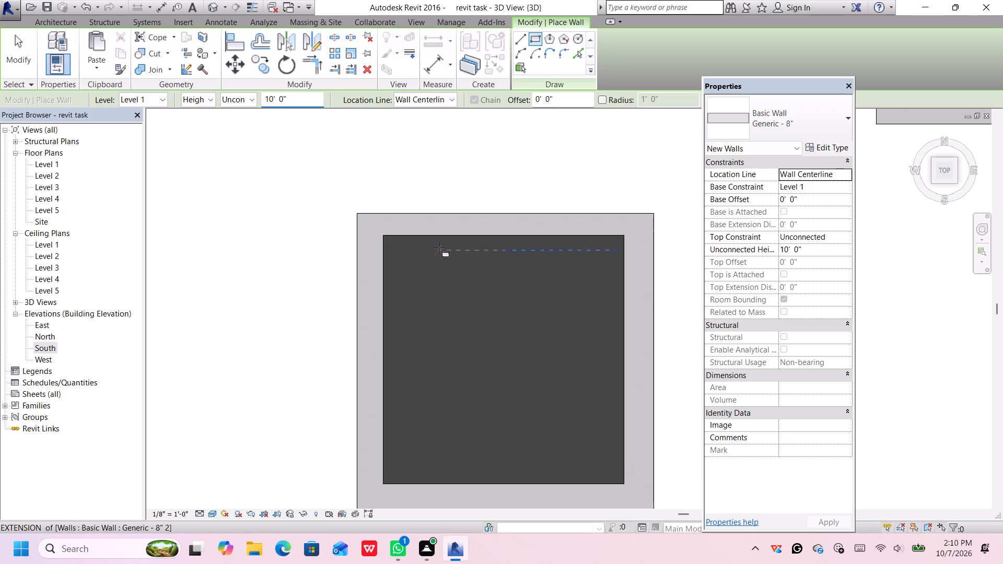
{"action": "left_click", "coordinate": [559, 99]}
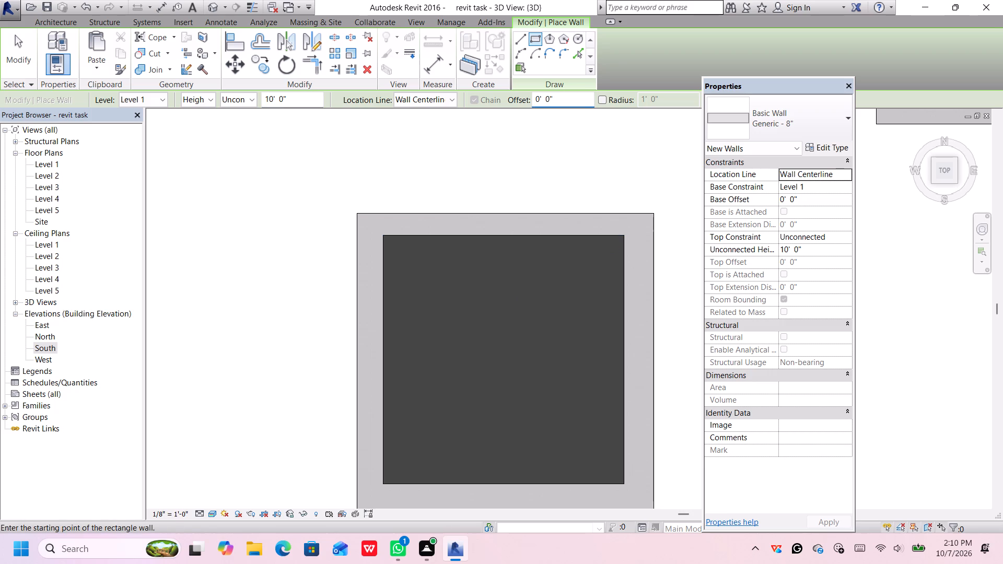
{"action": "left_click", "coordinate": [540, 100]}
{"action": "key", "text": "BackSpace"}
{"action": "key", "text": "3"}
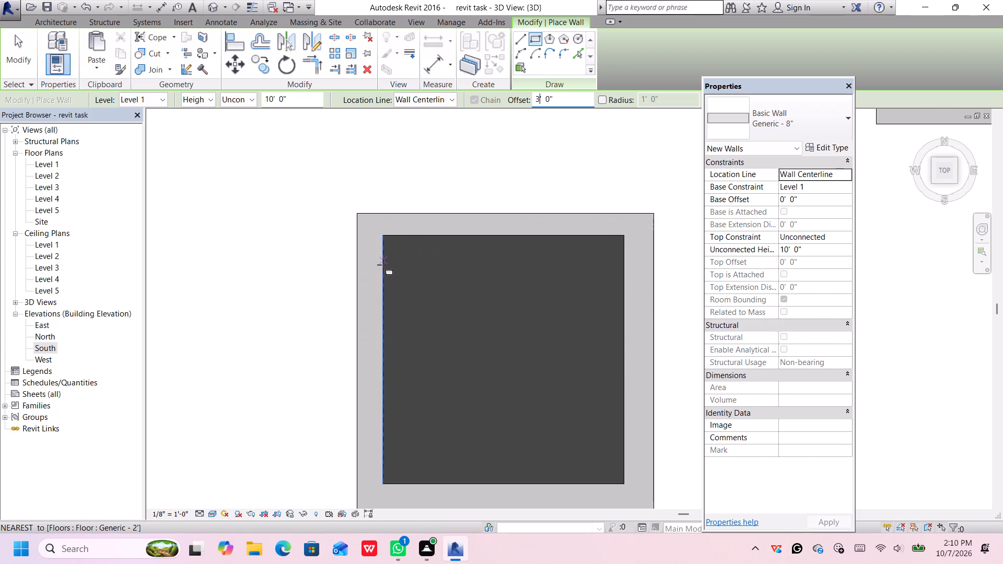
Draw a rectangle of walls based on Level 2, about 47' 6" wide, inside the dark inner square of the enclosure.
{"action": "left_click", "coordinate": [421, 273]}
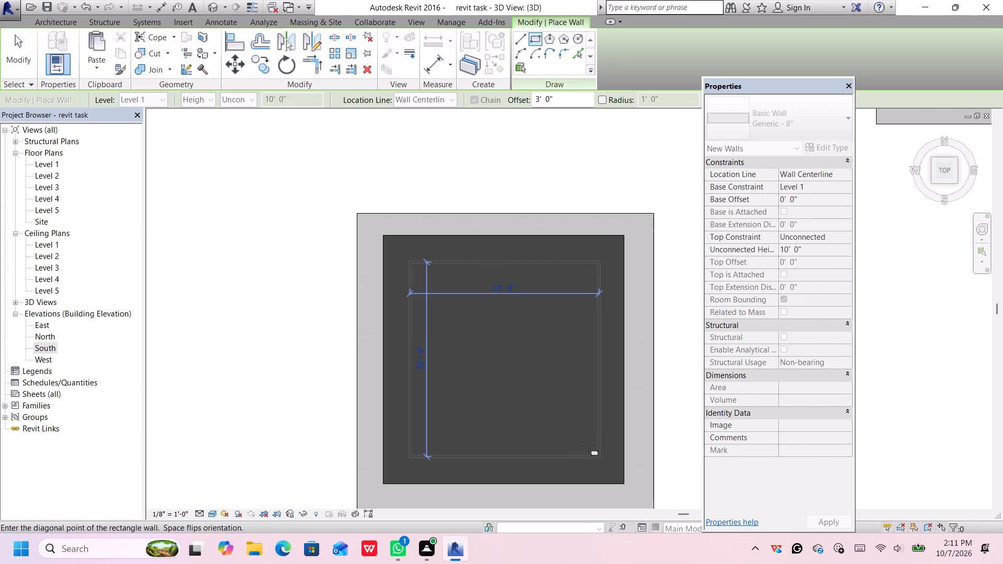
{"action": "key", "text": "Escape"}
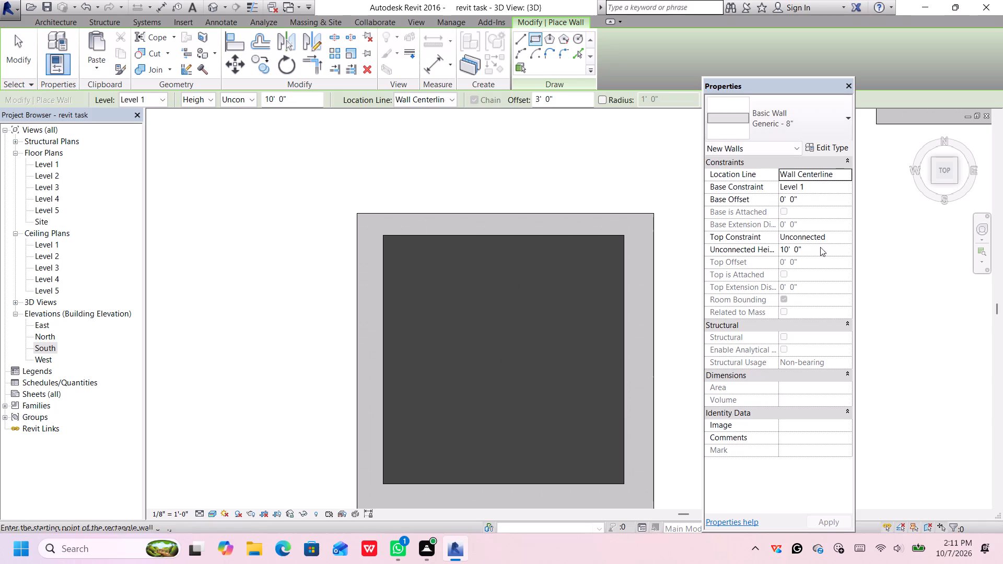
{"action": "left_click", "coordinate": [830, 189]}
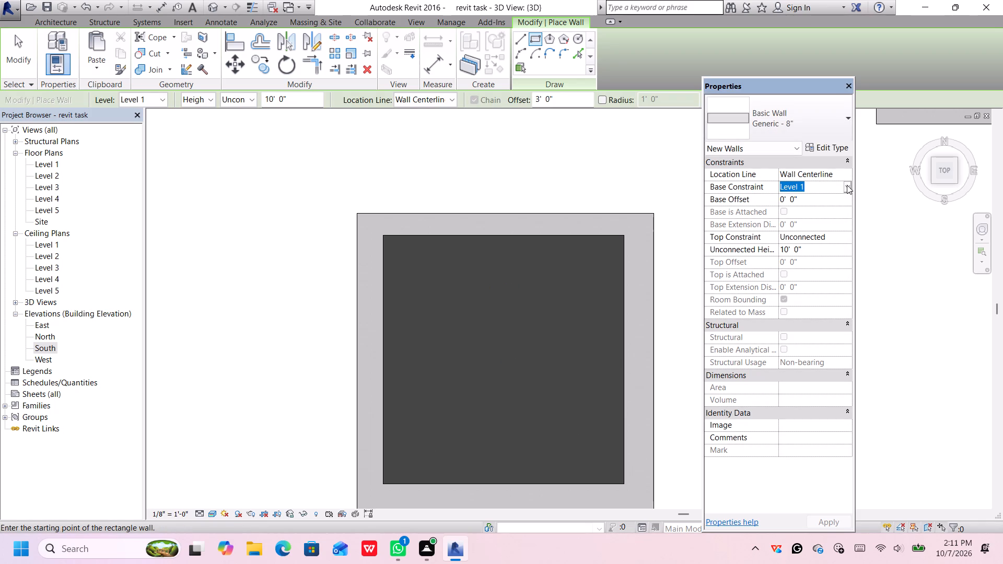
{"action": "left_click", "coordinate": [847, 185]}
{"action": "left_click", "coordinate": [831, 205]}
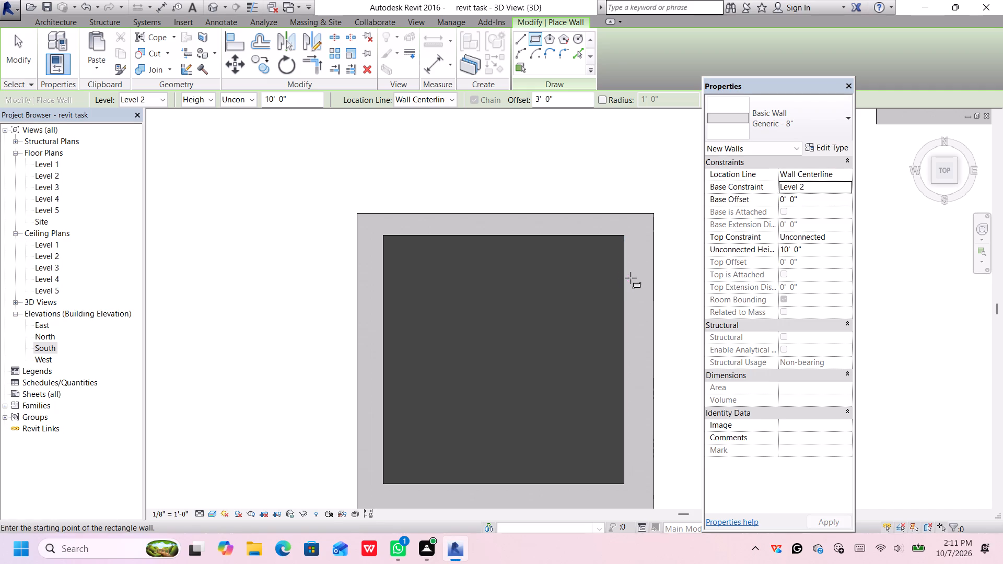
{"action": "left_click", "coordinate": [424, 276]}
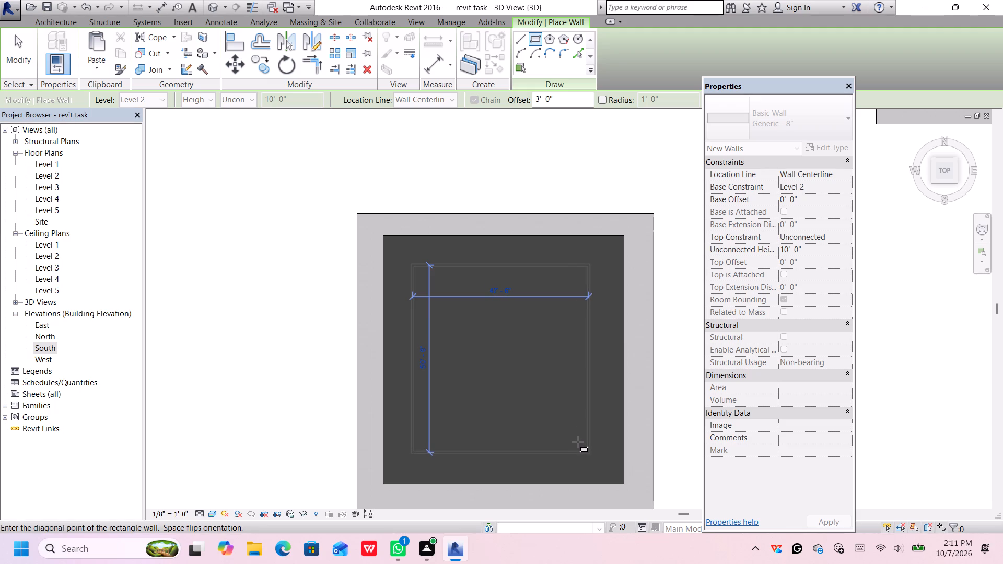
{"action": "scroll", "coordinate": [578, 442], "scroll_direction": "up", "scroll_amount": 2}
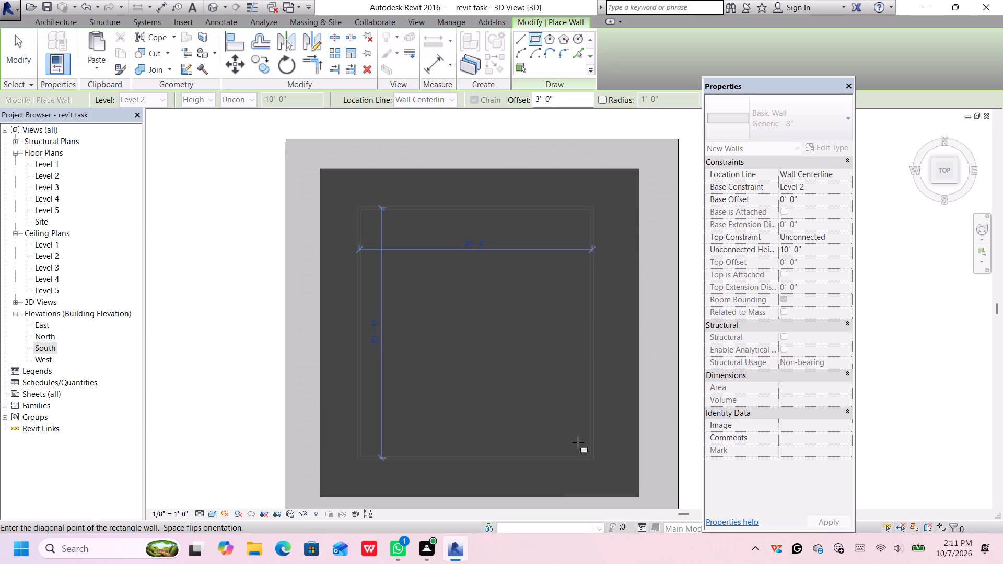
{"action": "scroll", "coordinate": [578, 442], "scroll_direction": "up", "scroll_amount": 2}
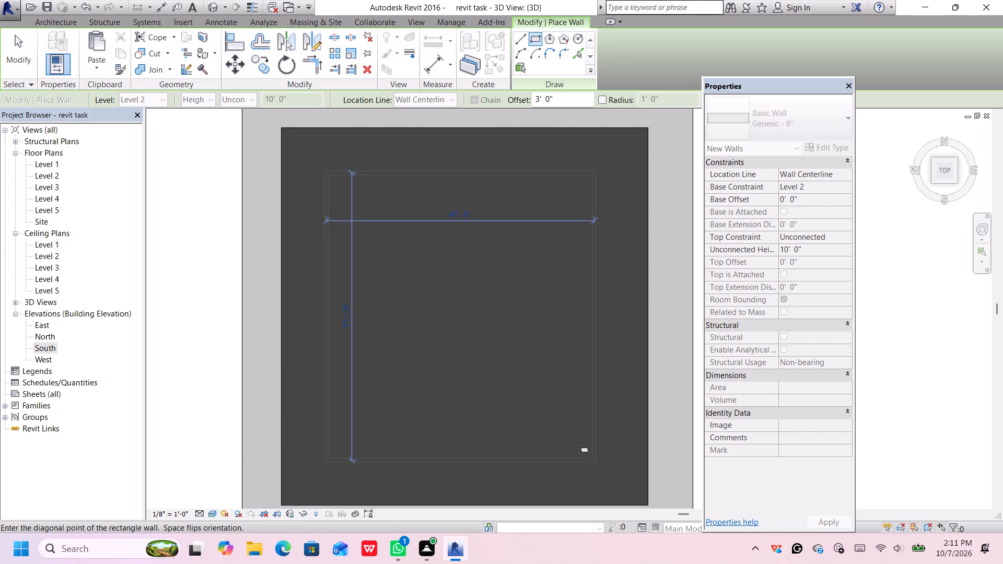
{"action": "left_click", "coordinate": [578, 442]}
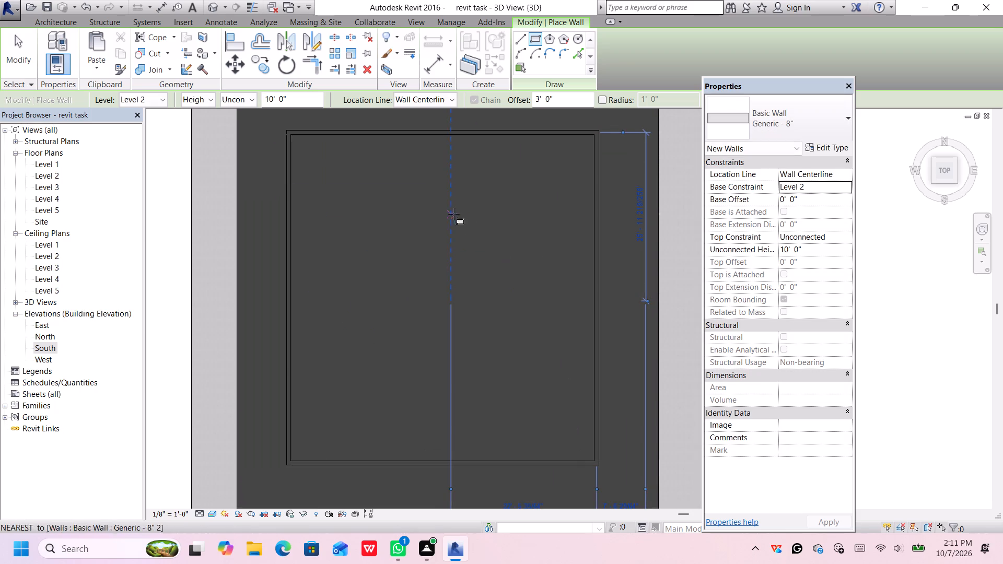
Set the new rectangle's east wall 10' from the outer reference on its east side and leave the Wall tool.
{"action": "scroll", "coordinate": [671, 298], "scroll_direction": "down", "scroll_amount": 1}
{"action": "scroll", "coordinate": [671, 298], "scroll_direction": "up", "scroll_amount": 6}
{"action": "scroll", "coordinate": [671, 298], "scroll_direction": "down", "scroll_amount": 6}
{"action": "scroll", "coordinate": [663, 360], "scroll_direction": "down", "scroll_amount": 2}
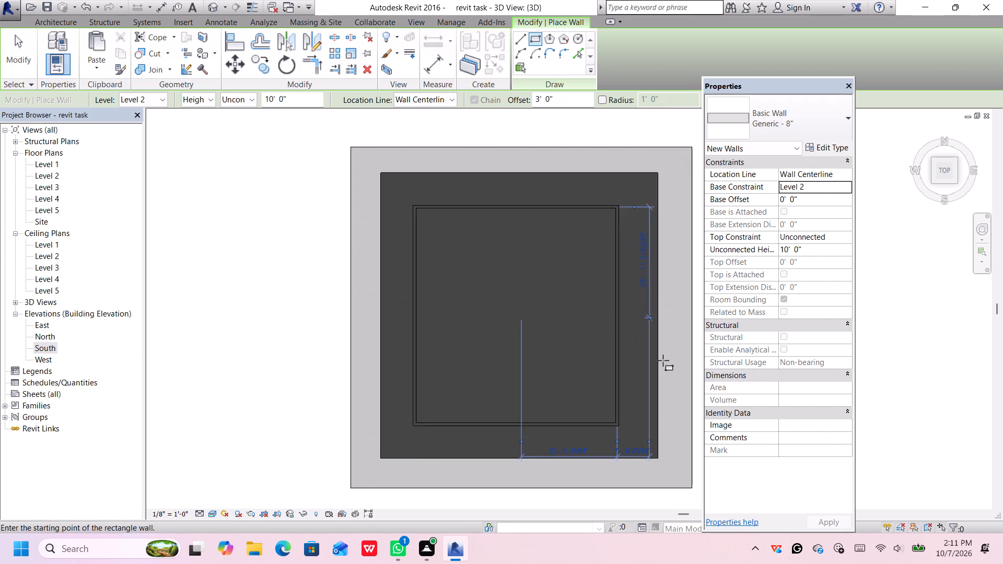
{"action": "scroll", "coordinate": [663, 360], "scroll_direction": "down", "scroll_amount": 1}
{"action": "left_click", "coordinate": [638, 439]}
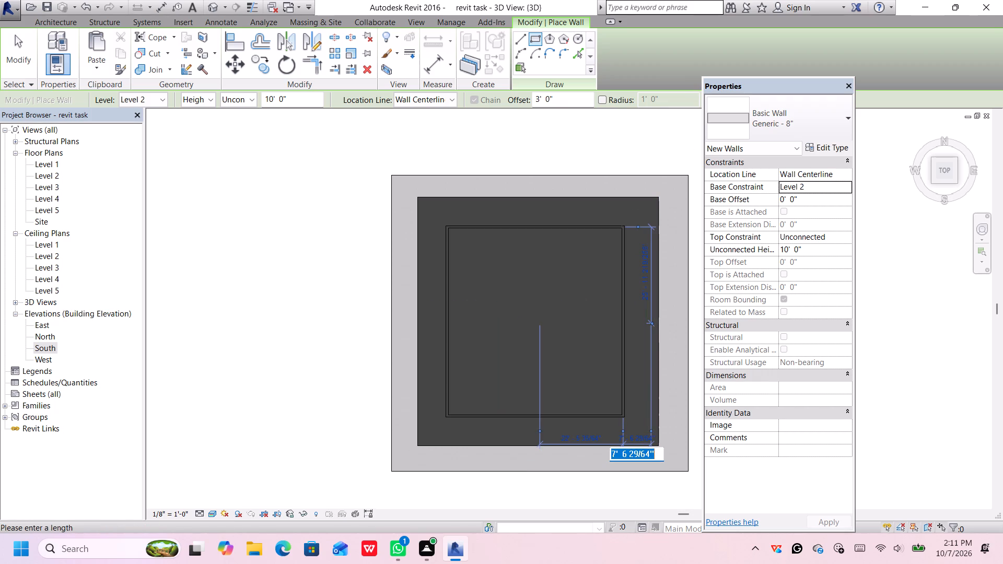
{"action": "key", "text": "BackSpace"}
{"action": "key", "text": "0"}
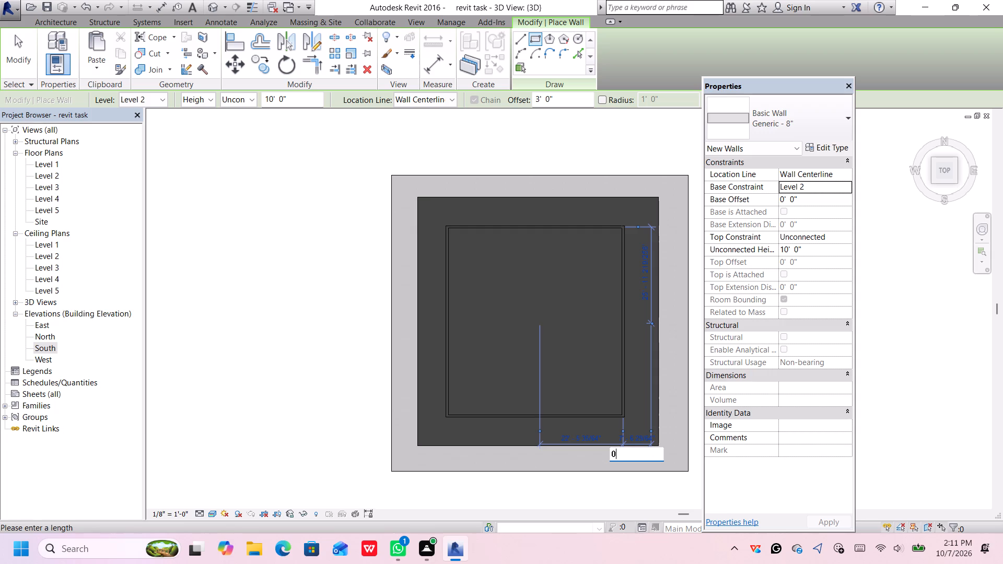
{"action": "key", "text": "BackSpace"}
{"action": "type", "text": "10'"}
{"action": "key", "text": "Return"}
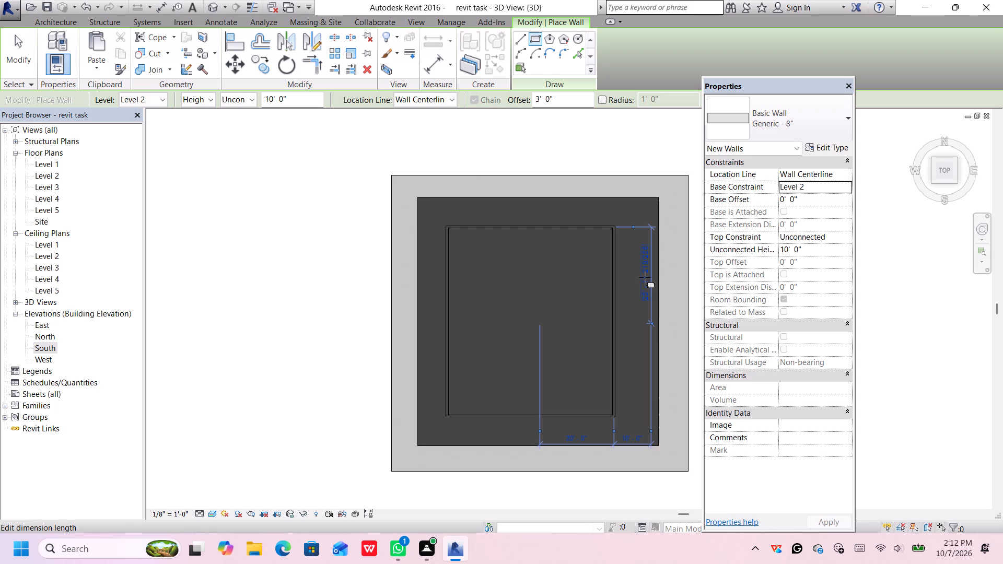
{"action": "key", "text": "space"}
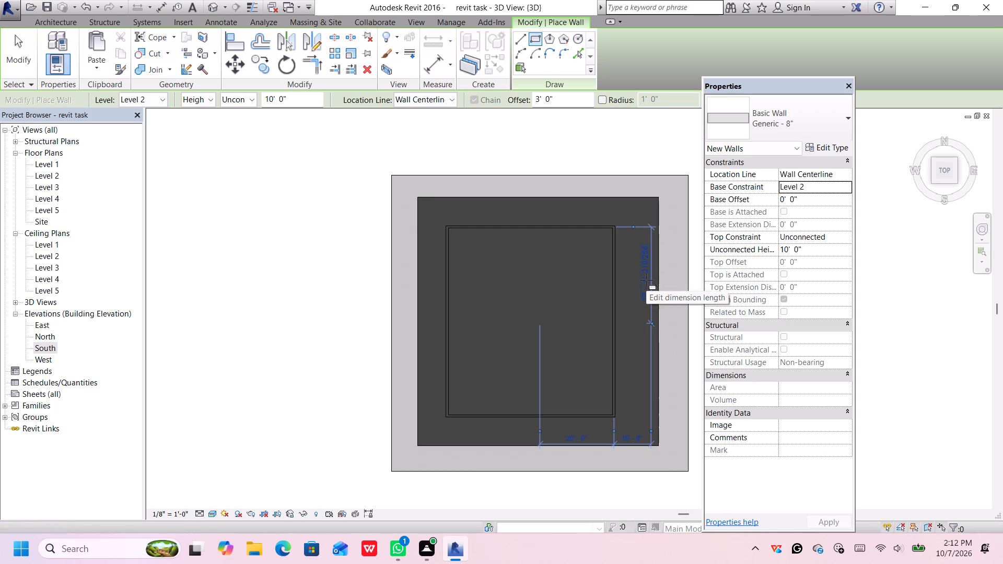
{"action": "key", "text": "Escape"}
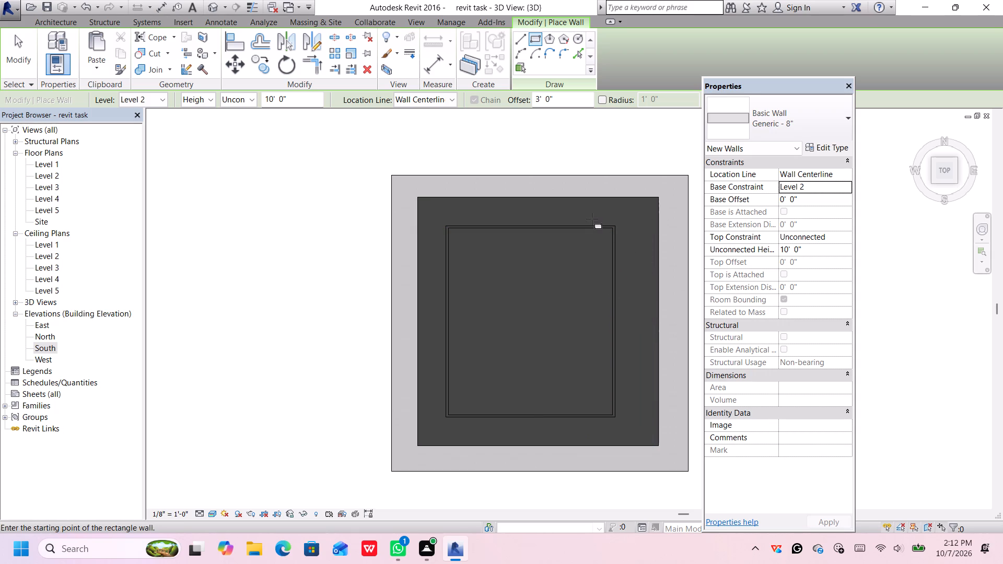
{"action": "key", "text": "Escape"}
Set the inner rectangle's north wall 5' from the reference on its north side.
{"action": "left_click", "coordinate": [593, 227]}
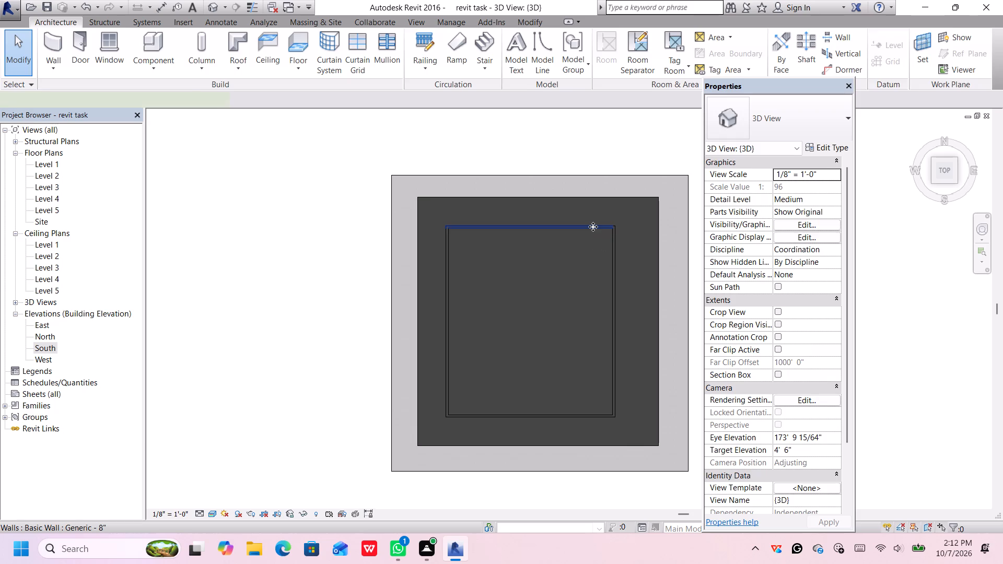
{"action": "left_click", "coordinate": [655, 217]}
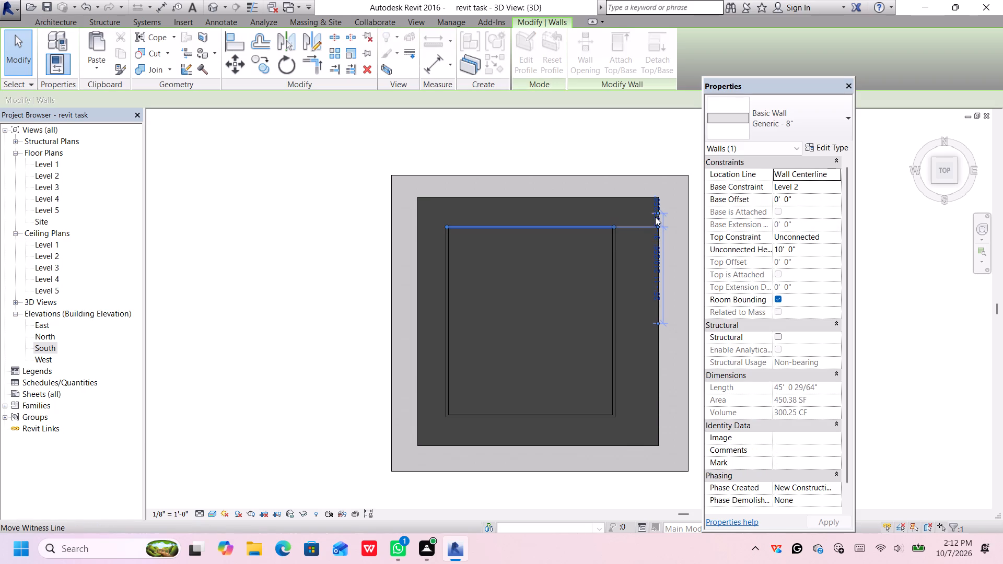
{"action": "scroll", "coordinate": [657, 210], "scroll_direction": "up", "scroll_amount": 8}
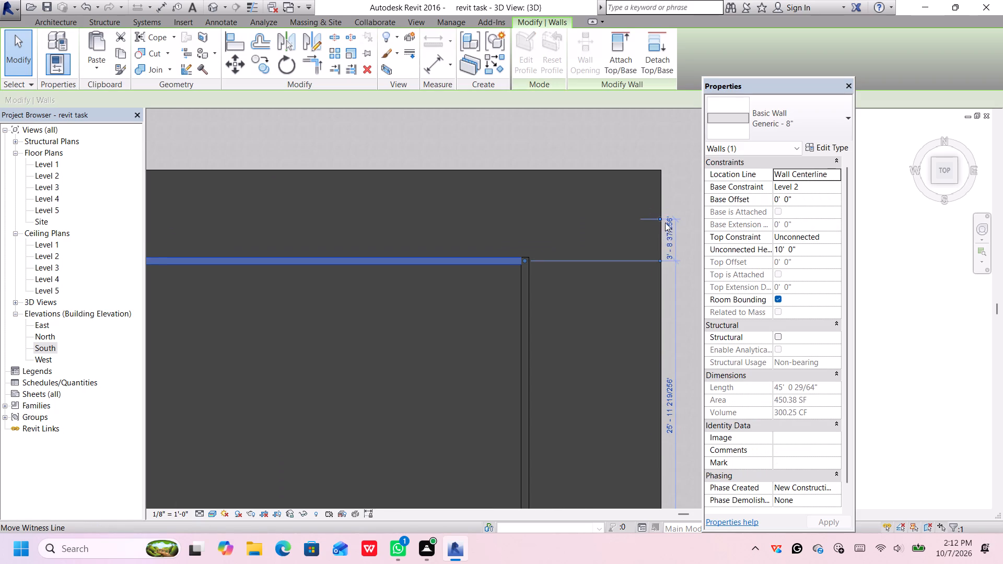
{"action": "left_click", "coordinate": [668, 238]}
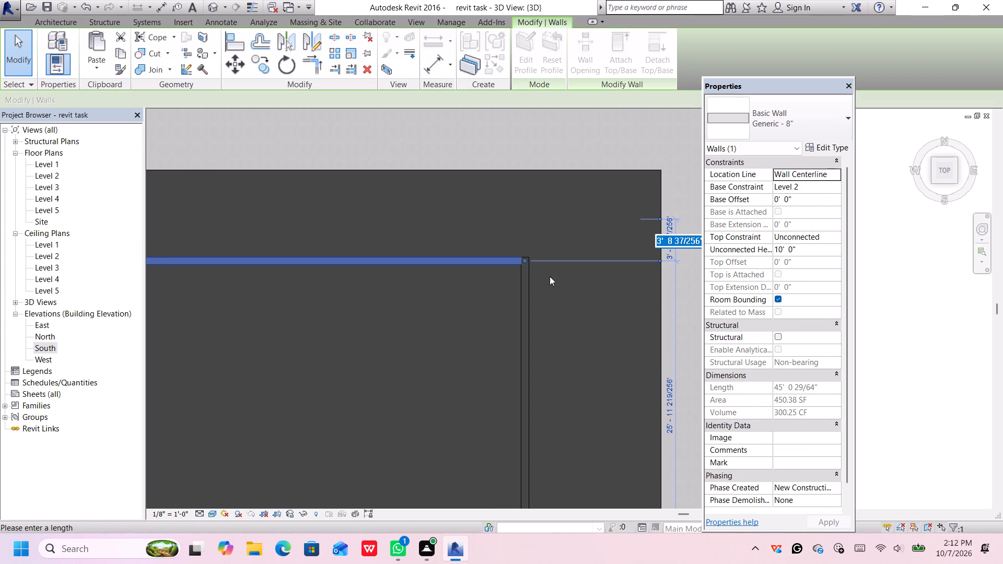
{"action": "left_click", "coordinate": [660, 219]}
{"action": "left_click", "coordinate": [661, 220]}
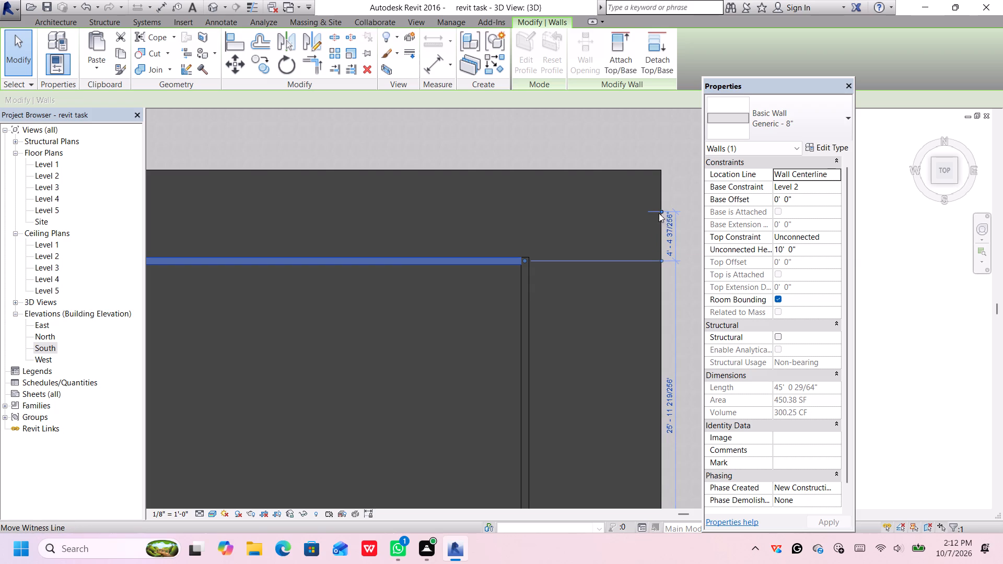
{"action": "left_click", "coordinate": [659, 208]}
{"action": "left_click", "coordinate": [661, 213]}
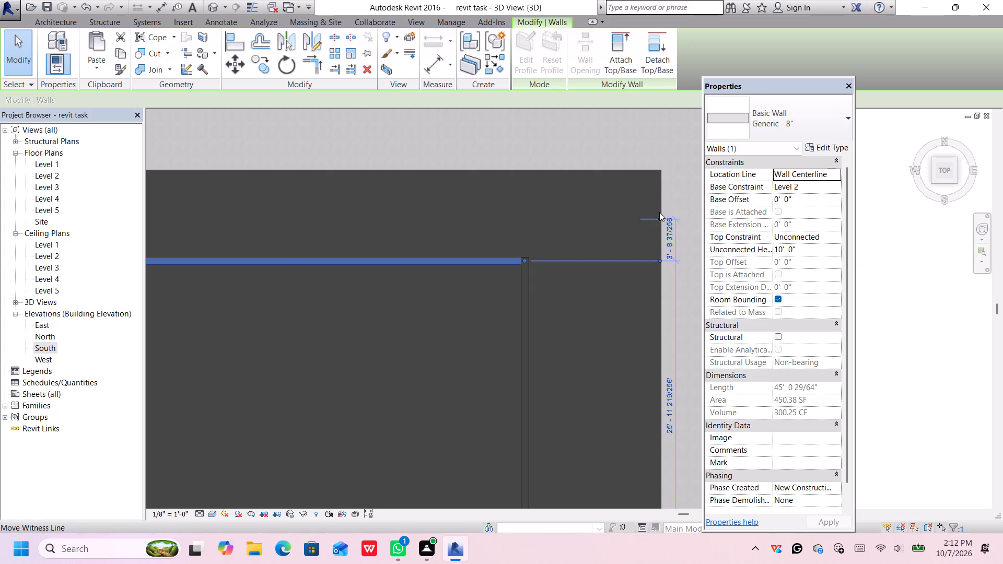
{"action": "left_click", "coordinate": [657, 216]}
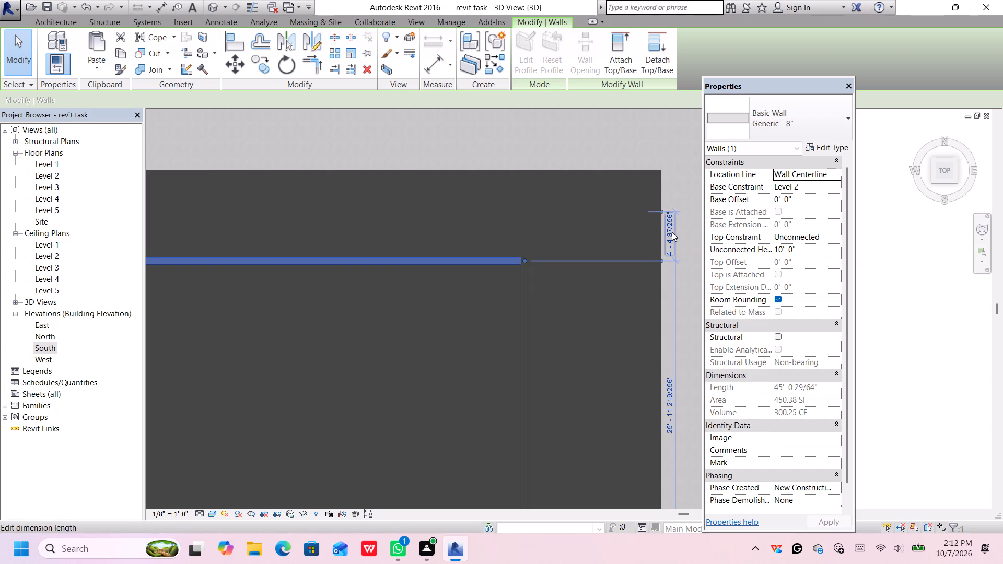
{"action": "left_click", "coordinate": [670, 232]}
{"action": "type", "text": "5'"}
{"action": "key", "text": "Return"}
Set the inner rectangle's south wall 20' from the central reference.
{"action": "scroll", "coordinate": [665, 242], "scroll_direction": "down", "scroll_amount": 3}
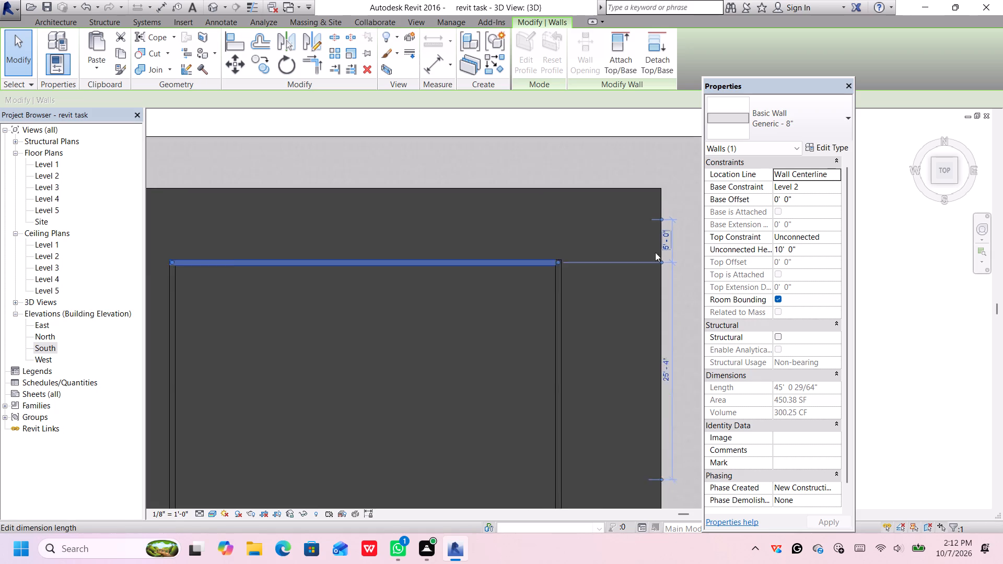
{"action": "scroll", "coordinate": [655, 252], "scroll_direction": "down", "scroll_amount": 3}
{"action": "middle_click_drag", "start_coordinate": [636, 338], "coordinate": [652, 224]}
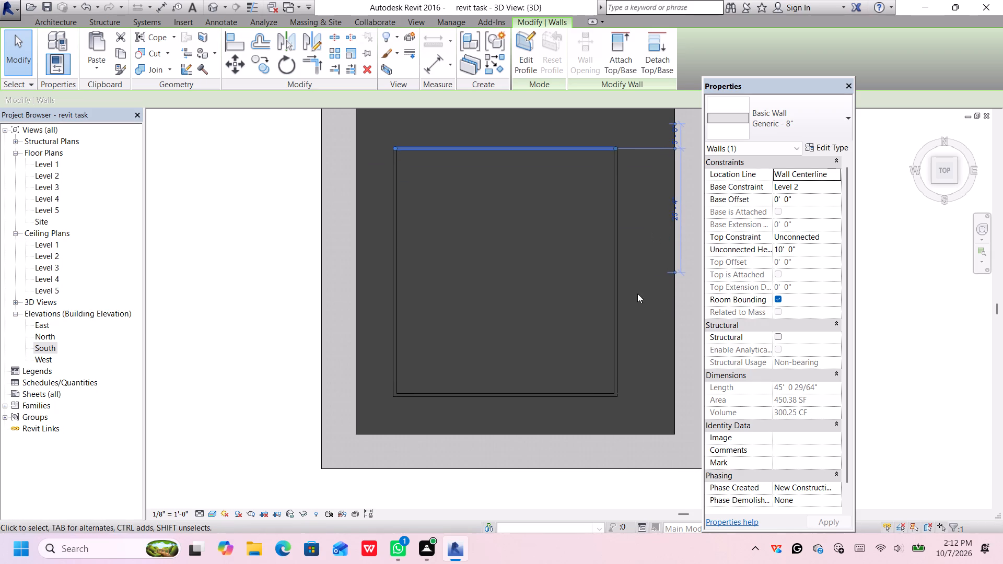
{"action": "left_click", "coordinate": [611, 392]}
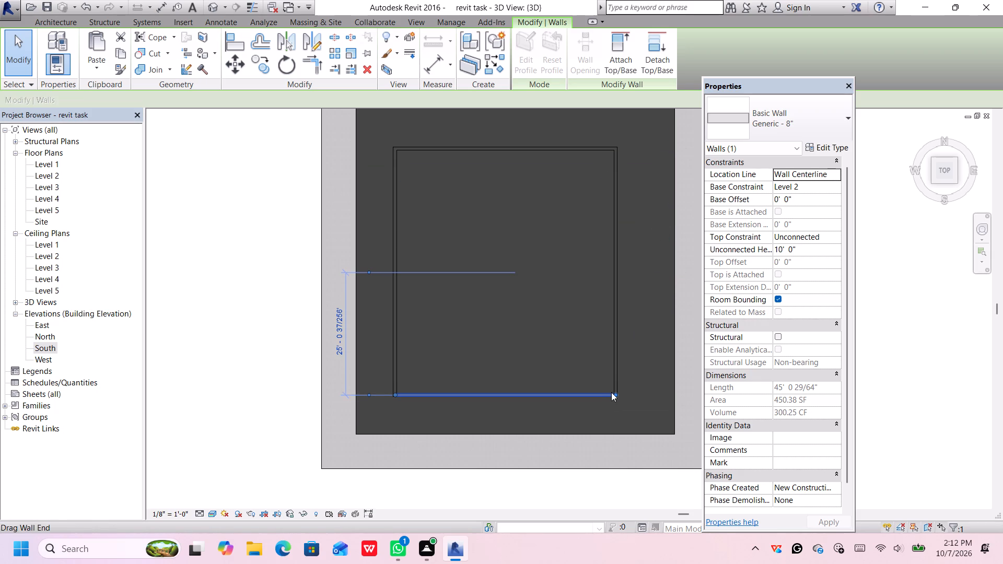
{"action": "left_click", "coordinate": [344, 338]}
{"action": "key", "text": "2"}
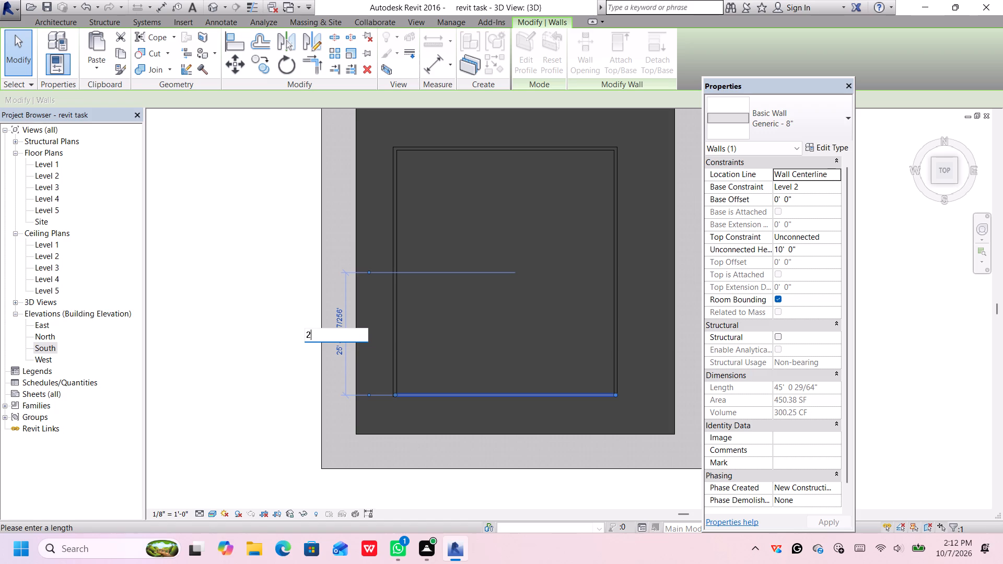
{"action": "key", "text": "0"}
{"action": "key", "text": "apostrophe"}
{"action": "key", "text": "Return"}
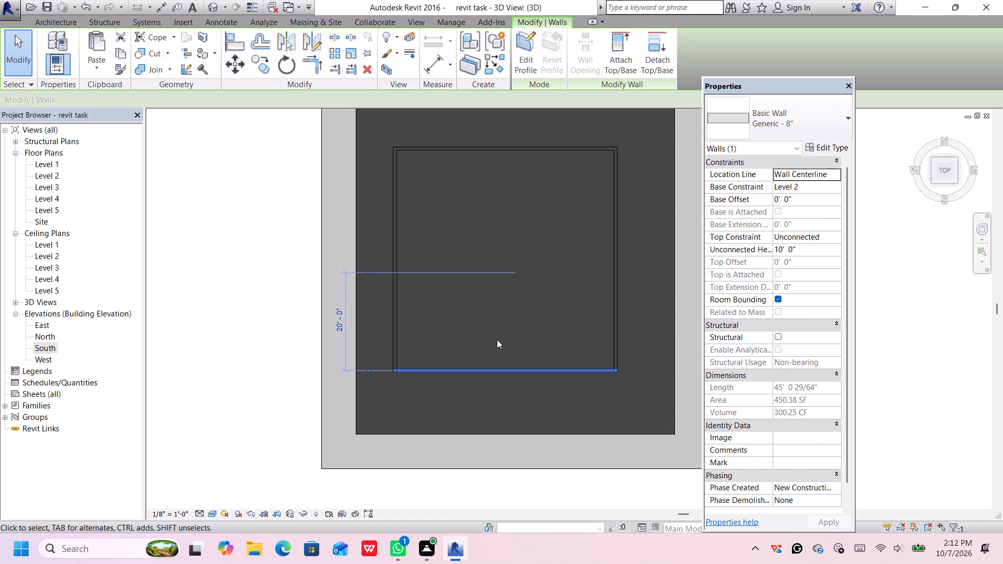
Set the inner rectangle's north wall 20' from the central reference on its south side.
{"action": "middle_click_drag", "start_coordinate": [487, 263], "coordinate": [395, 229]}
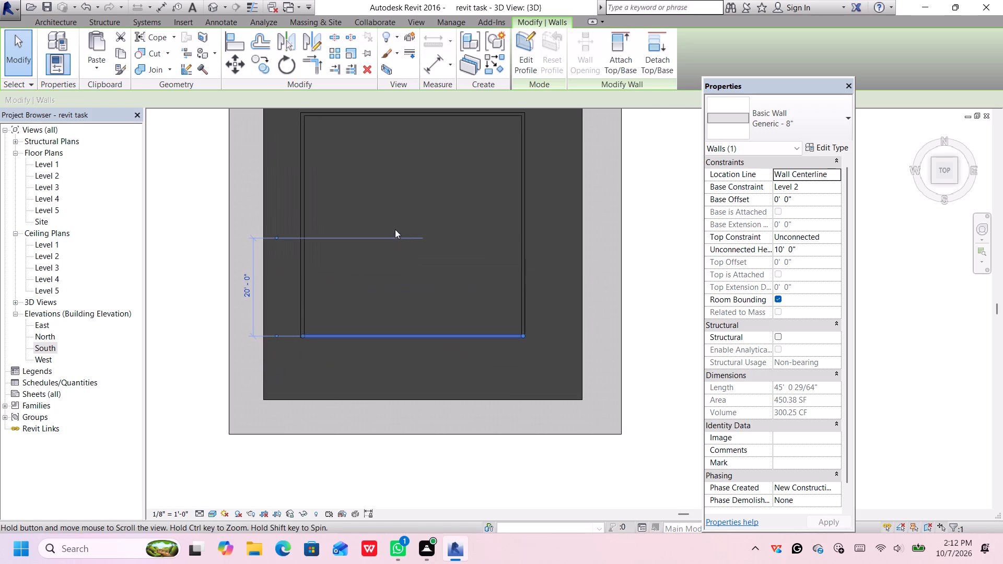
{"action": "middle_click_drag", "start_coordinate": [395, 229], "coordinate": [395, 229]}
{"action": "middle_click_drag", "start_coordinate": [397, 235], "coordinate": [419, 279]}
{"action": "left_click", "coordinate": [452, 160]}
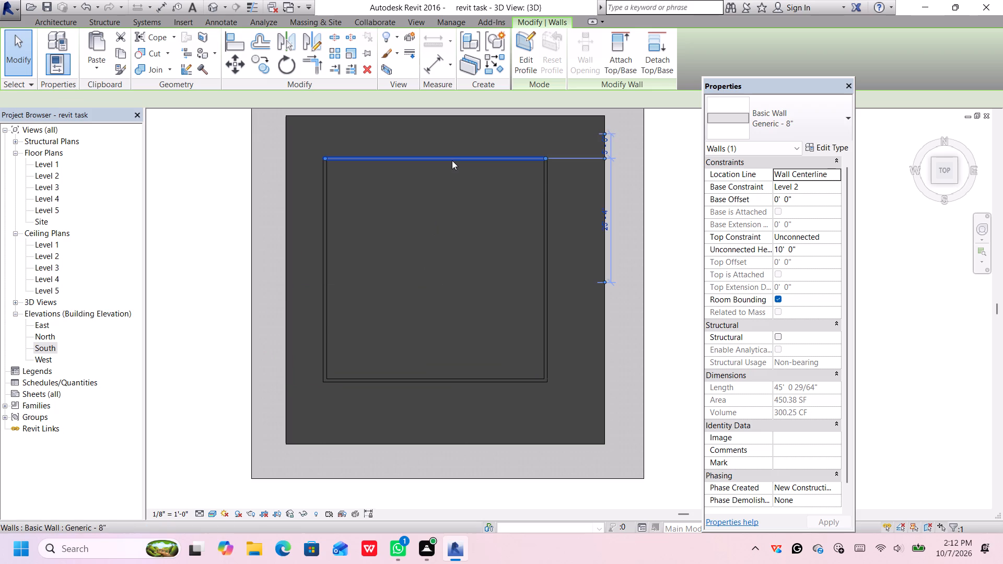
{"action": "scroll", "coordinate": [600, 144], "scroll_direction": "up", "scroll_amount": 1}
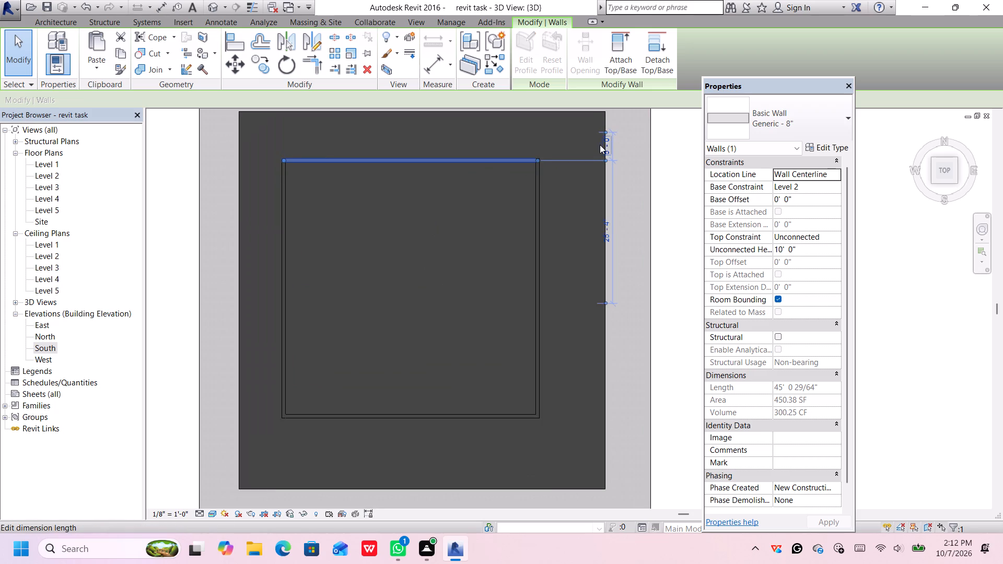
{"action": "scroll", "coordinate": [600, 145], "scroll_direction": "up", "scroll_amount": 1}
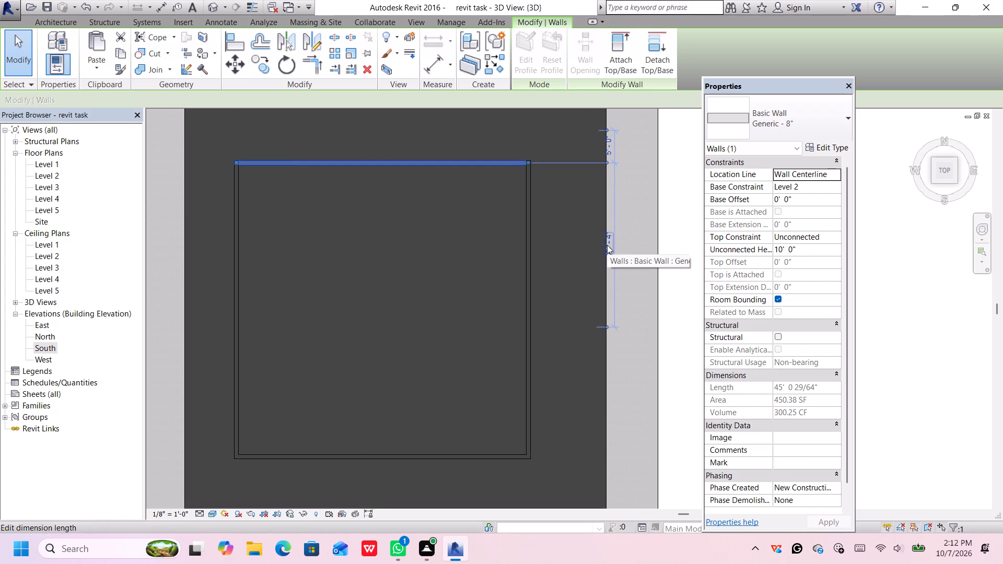
{"action": "left_click", "coordinate": [608, 245]}
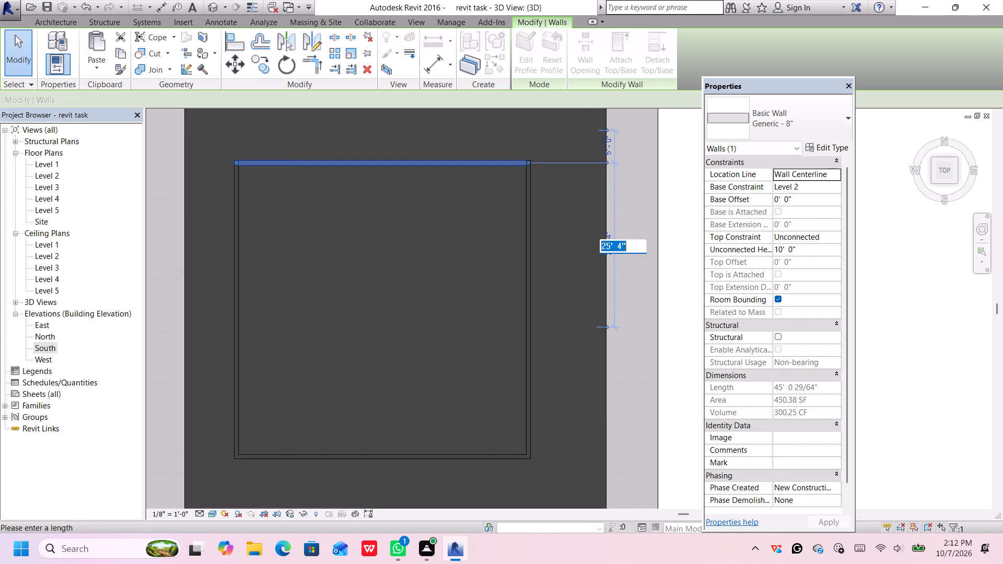
{"action": "type", "text": "20"}
{"action": "key", "text": "apostrophe"}
{"action": "key", "text": "Return"}
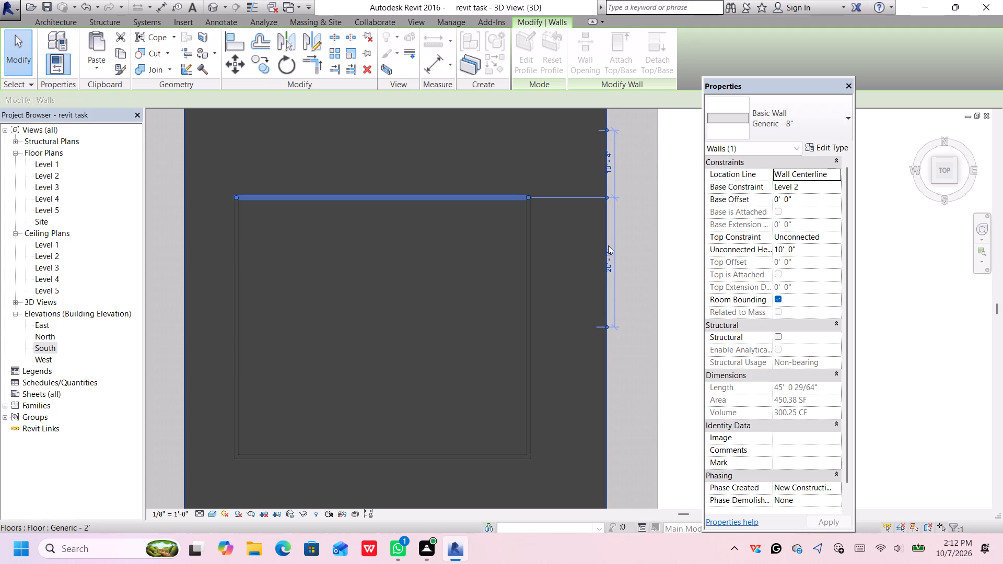
Set the inner rectangle's west wall 25' from the central reference.
{"action": "left_click", "coordinate": [236, 325]}
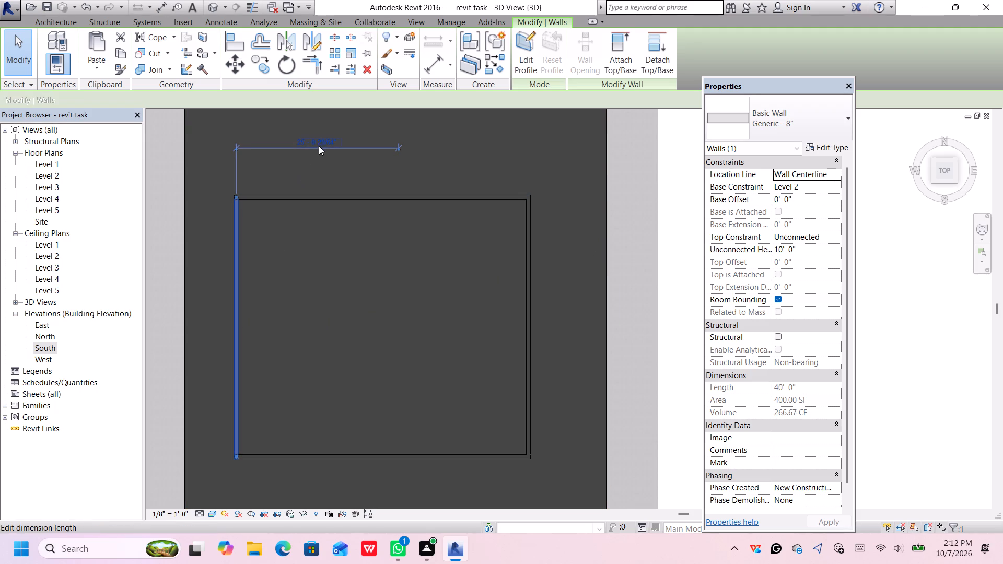
{"action": "left_click", "coordinate": [324, 144]}
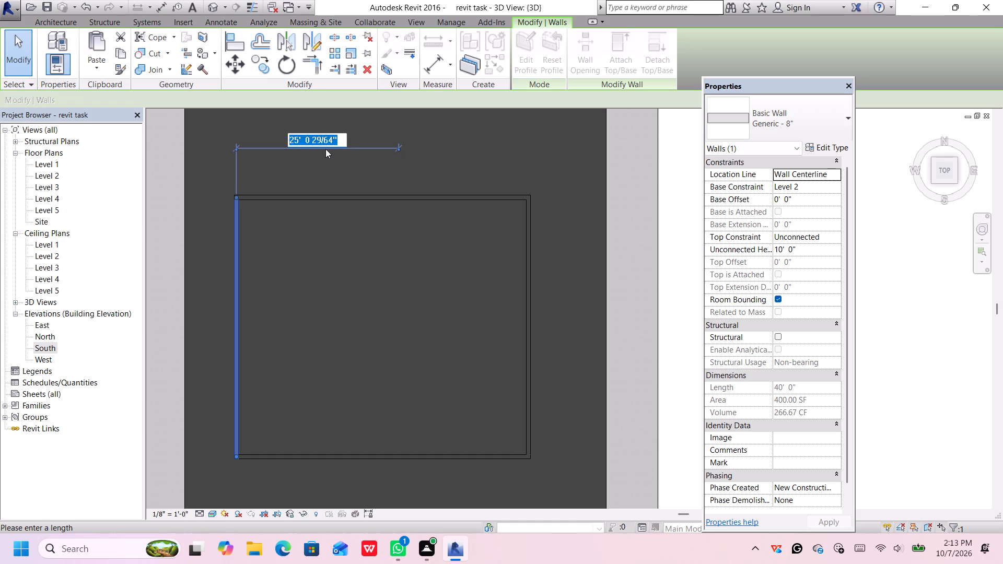
{"action": "type", "text": "25'"}
{"action": "key", "text": "Return"}
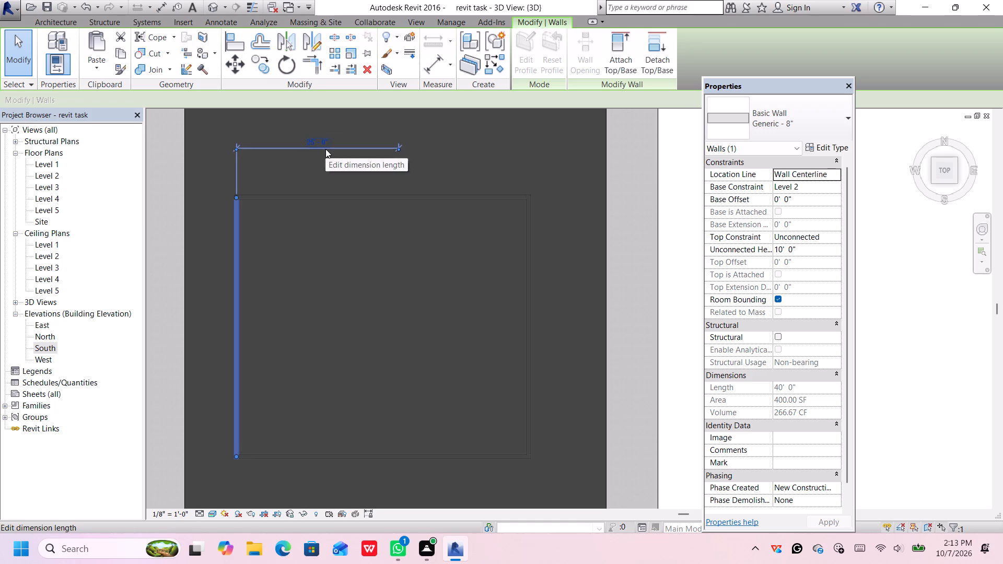
Set the inner rectangle's east wall 25' from the central reference on its west side.
{"action": "scroll", "coordinate": [527, 267], "scroll_direction": "down", "scroll_amount": 1}
{"action": "middle_click_drag", "start_coordinate": [526, 270], "coordinate": [525, 266]}
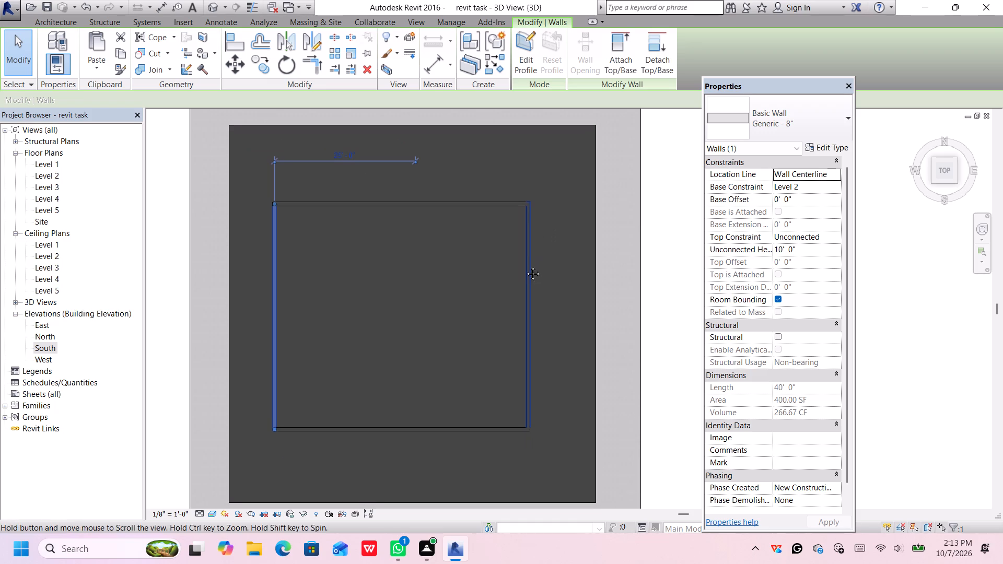
{"action": "middle_click_drag", "start_coordinate": [525, 266], "coordinate": [508, 205]}
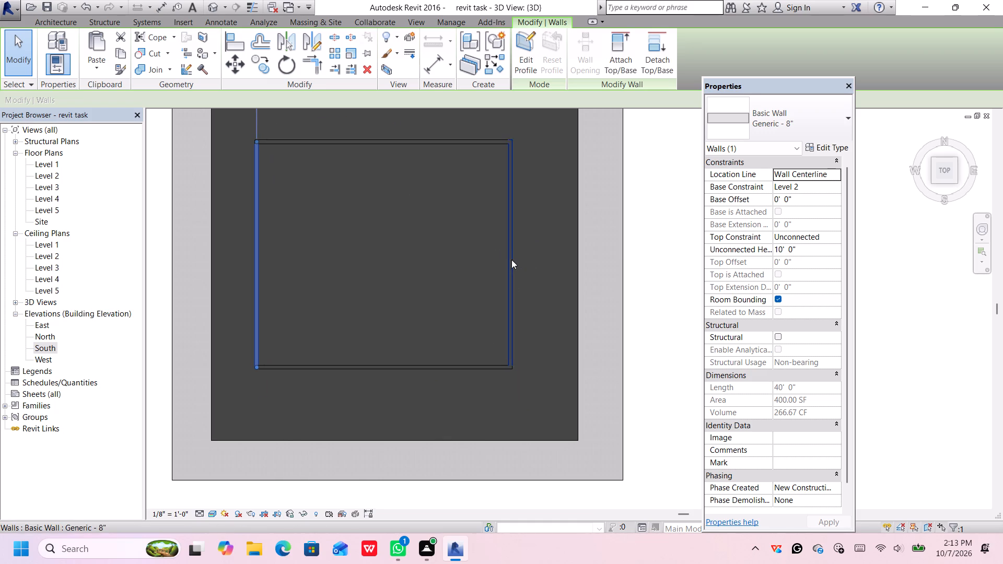
{"action": "left_click", "coordinate": [511, 260]}
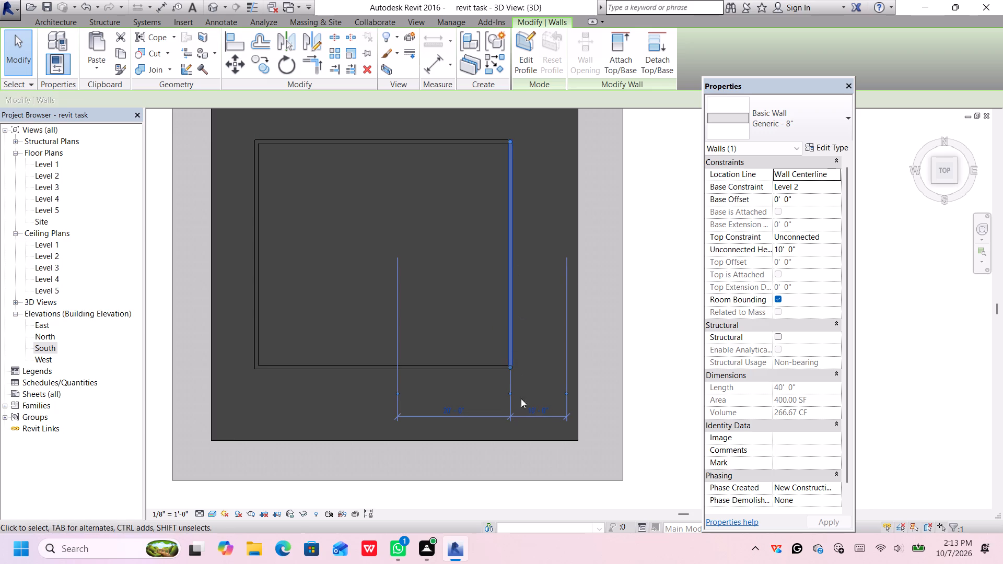
{"action": "middle_click_drag", "start_coordinate": [492, 355], "coordinate": [535, 370]}
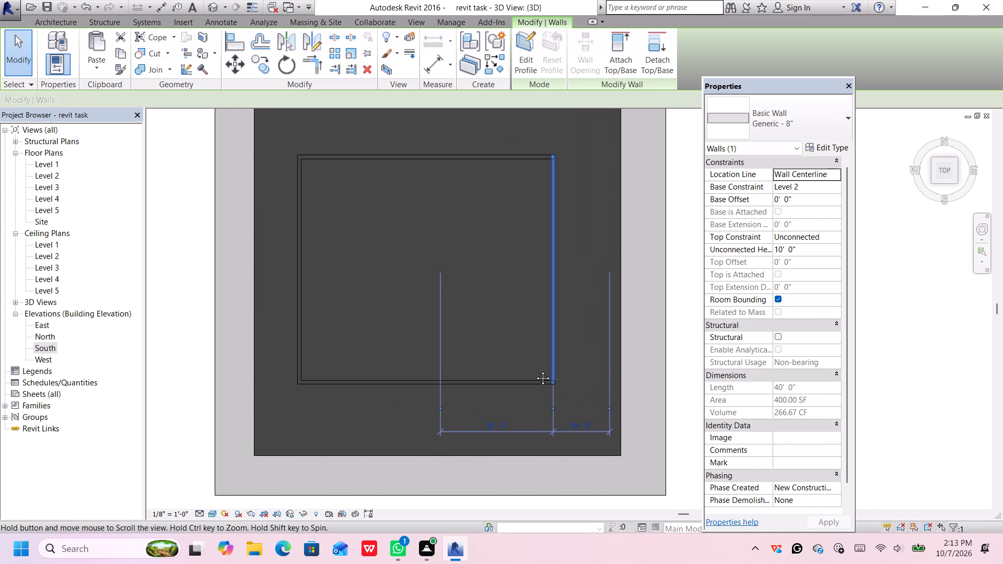
{"action": "middle_click_drag", "start_coordinate": [535, 370], "coordinate": [535, 372]}
{"action": "left_click", "coordinate": [579, 426]}
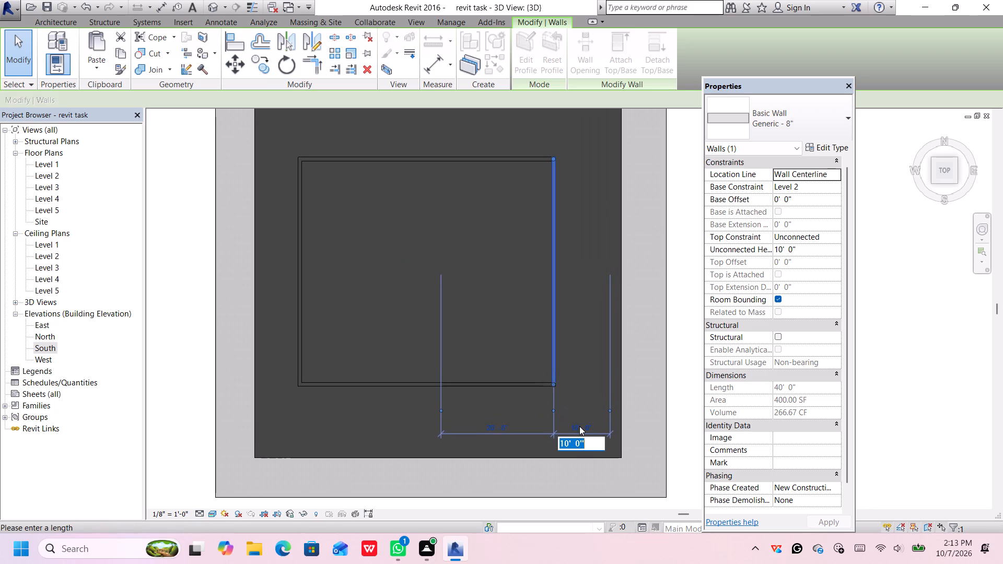
{"action": "scroll", "coordinate": [592, 318], "scroll_direction": "up", "scroll_amount": 1}
{"action": "middle_click_drag", "start_coordinate": [596, 323], "coordinate": [610, 372]}
{"action": "scroll", "coordinate": [600, 331], "scroll_direction": "down", "scroll_amount": 1}
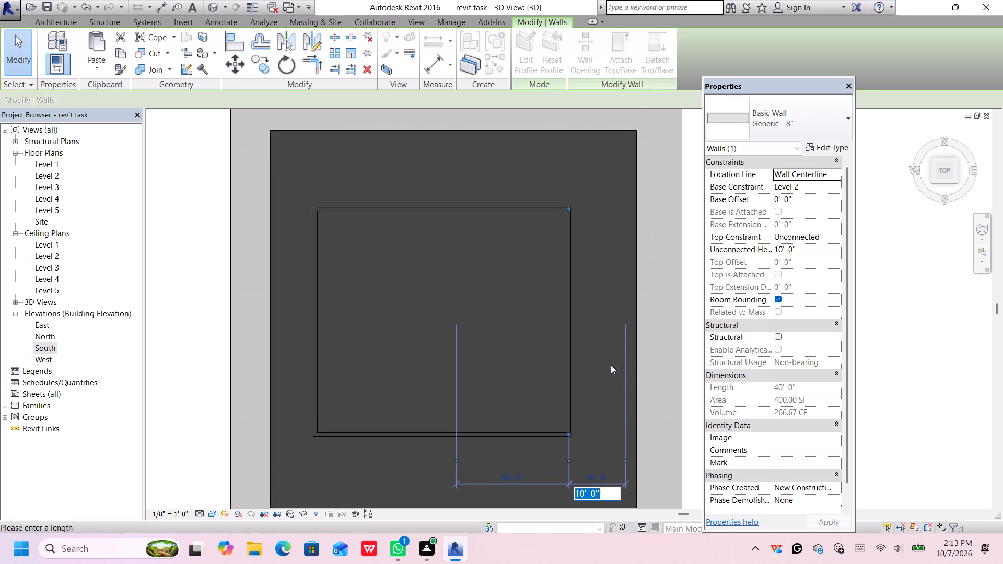
{"action": "middle_click_drag", "start_coordinate": [611, 363], "coordinate": [603, 330]}
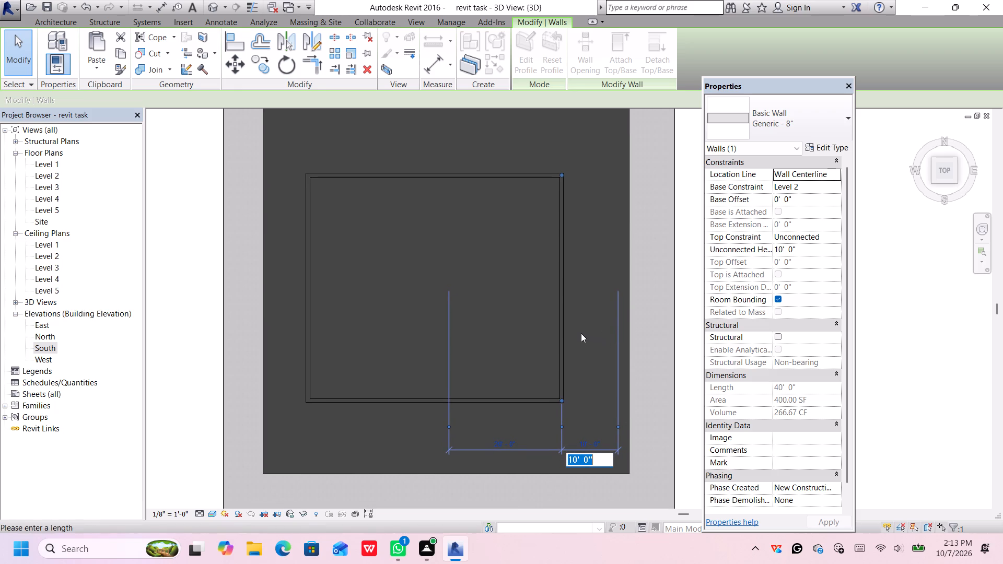
{"action": "left_click", "coordinate": [507, 442]}
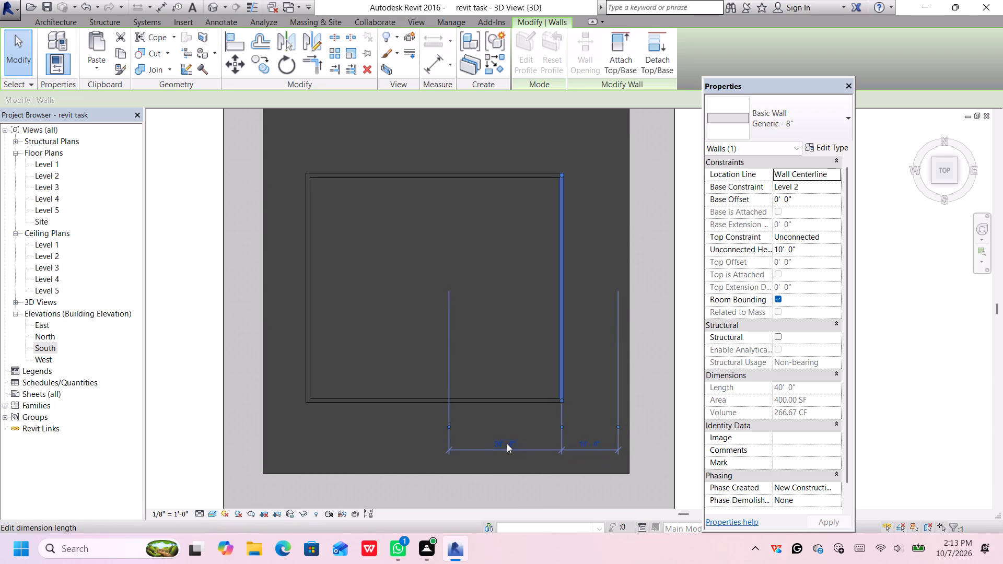
{"action": "left_click", "coordinate": [507, 443]}
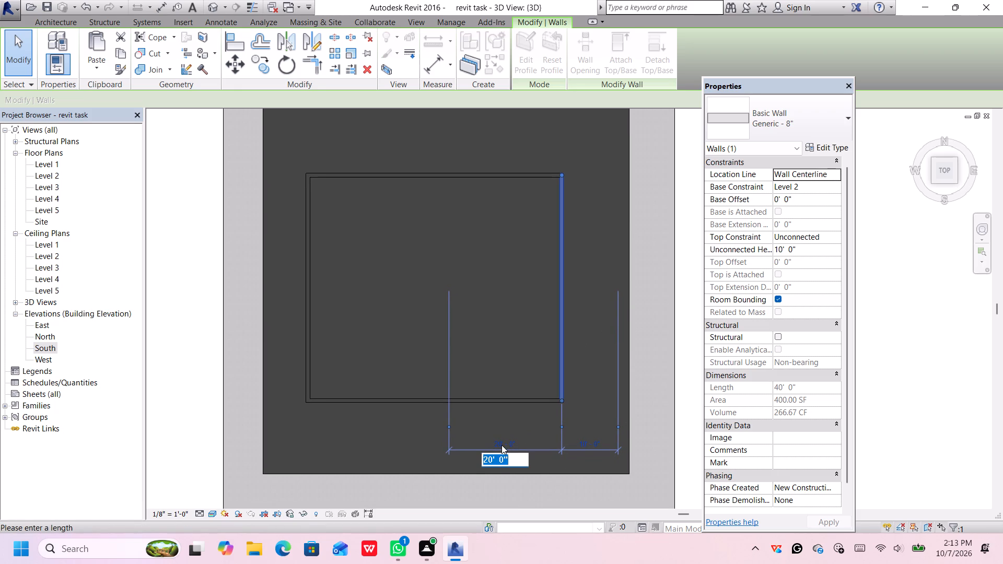
{"action": "type", "text": "25"}
{"action": "key", "text": "Return"}
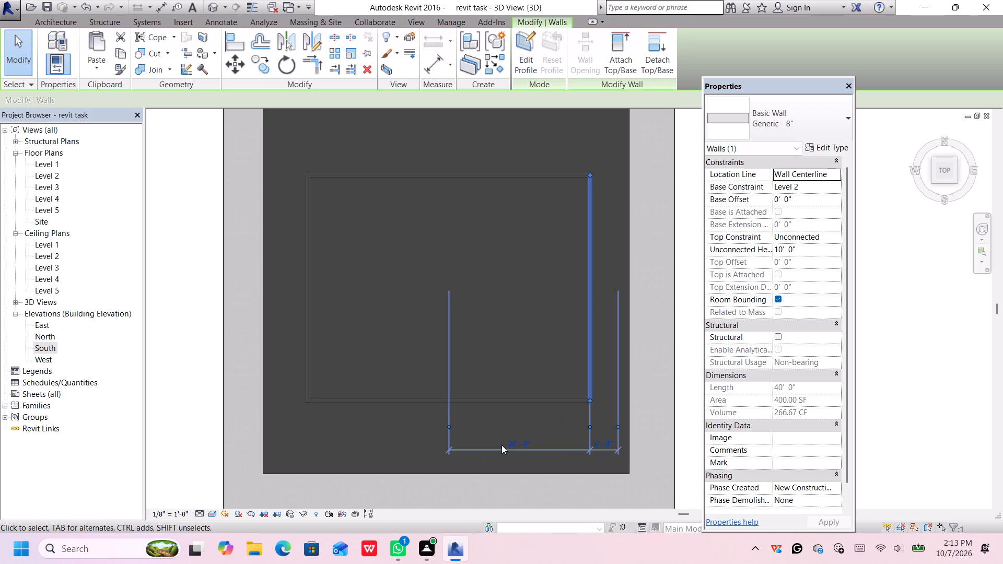
Set the inner rectangle's north wall 25' from the central reference.
{"action": "left_click", "coordinate": [497, 173]}
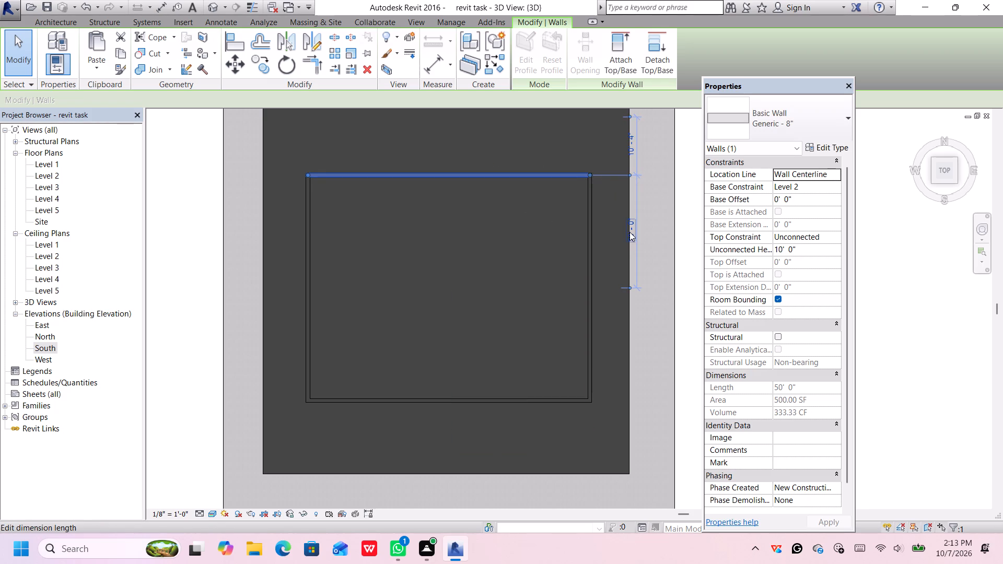
{"action": "left_click", "coordinate": [629, 232]}
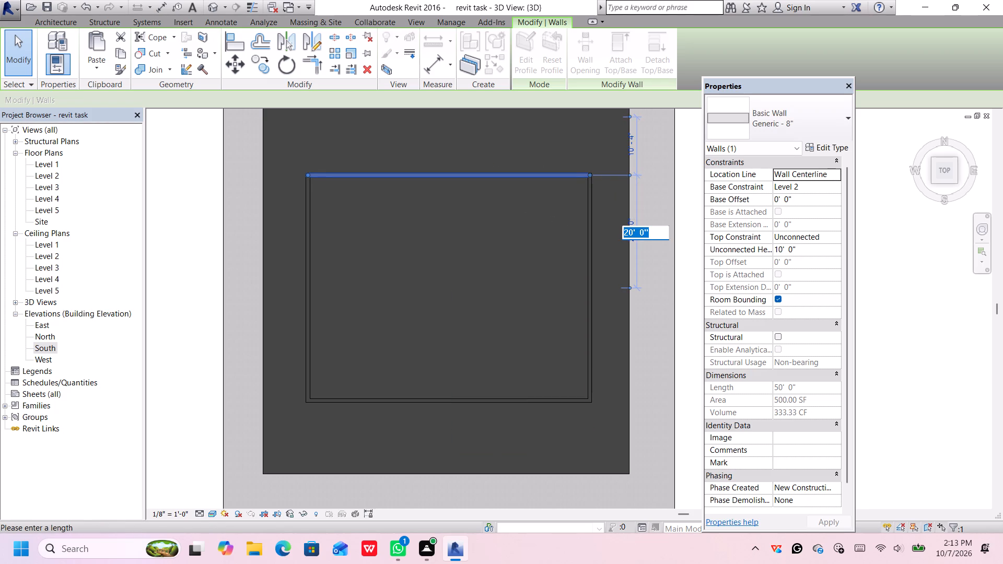
{"action": "middle_click_drag", "start_coordinate": [552, 217], "coordinate": [563, 257]}
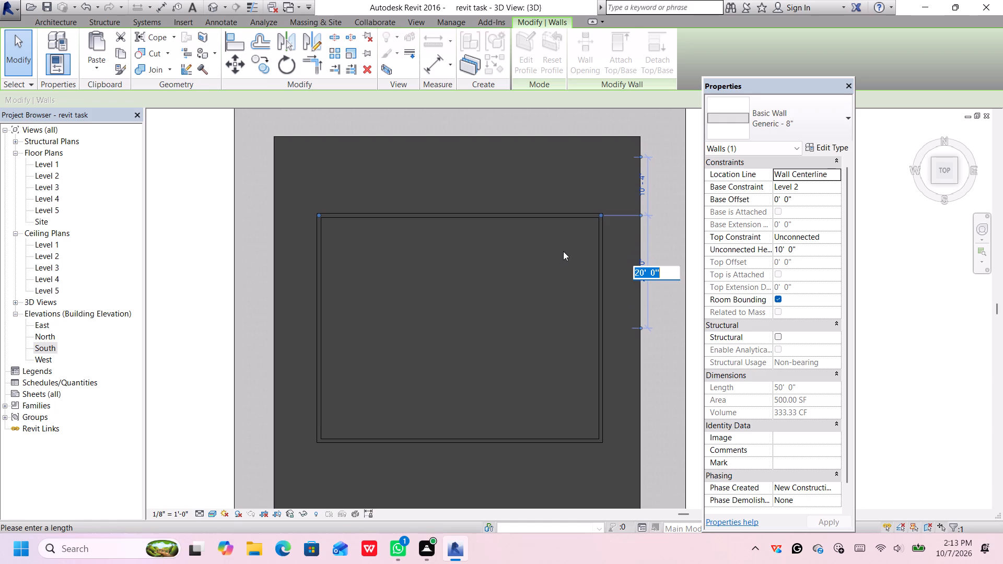
{"action": "scroll", "coordinate": [563, 251], "scroll_direction": "up", "scroll_amount": 1}
{"action": "scroll", "coordinate": [563, 251], "scroll_direction": "down", "scroll_amount": 3}
{"action": "scroll", "coordinate": [563, 250], "scroll_direction": "up", "scroll_amount": 1}
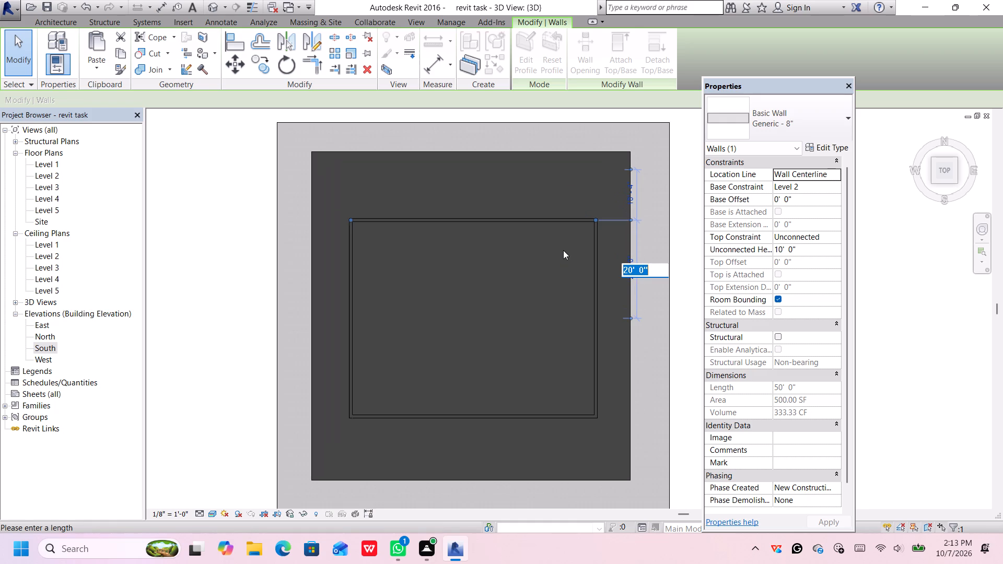
{"action": "type", "text": "25'"}
{"action": "key", "text": "Return"}
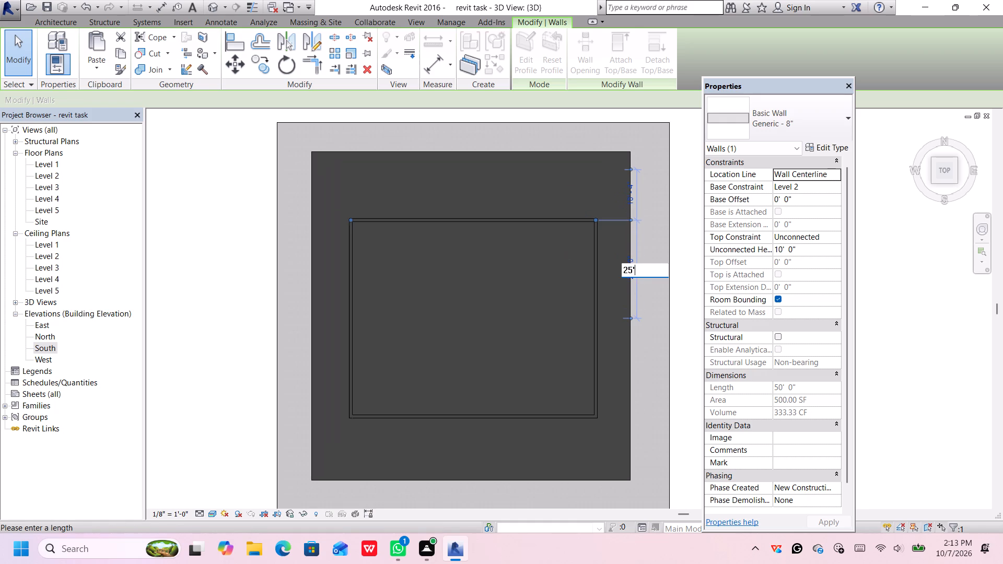
Set the inner rectangle's south wall 25' from the central reference.
{"action": "left_click", "coordinate": [546, 415]}
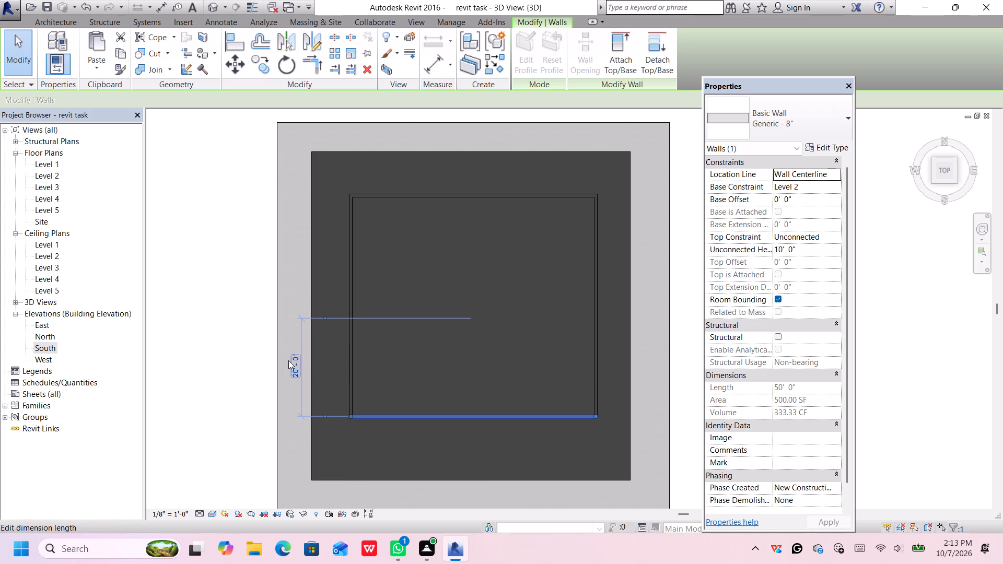
{"action": "left_click", "coordinate": [294, 366]}
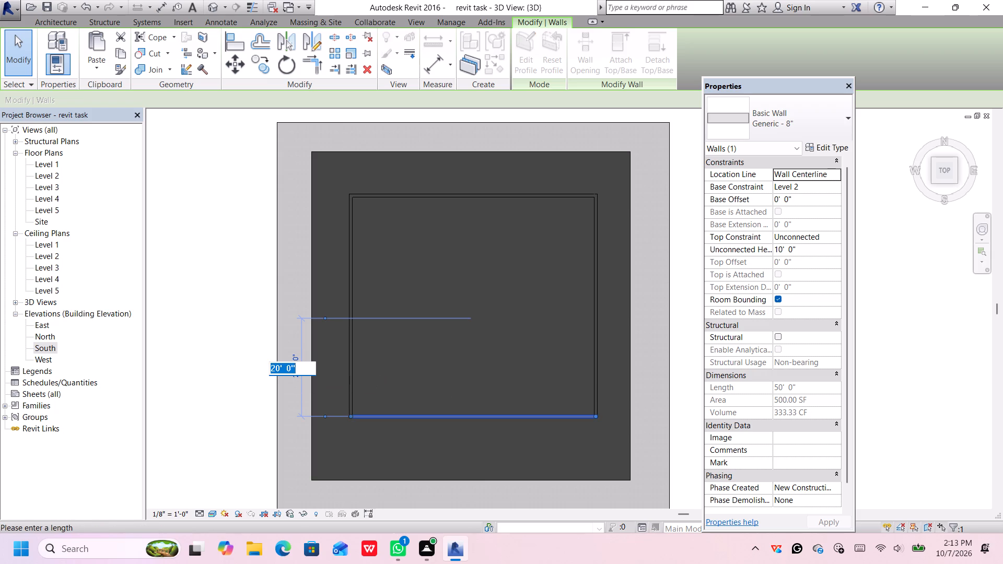
{"action": "type", "text": "25'"}
{"action": "key", "text": "Return"}
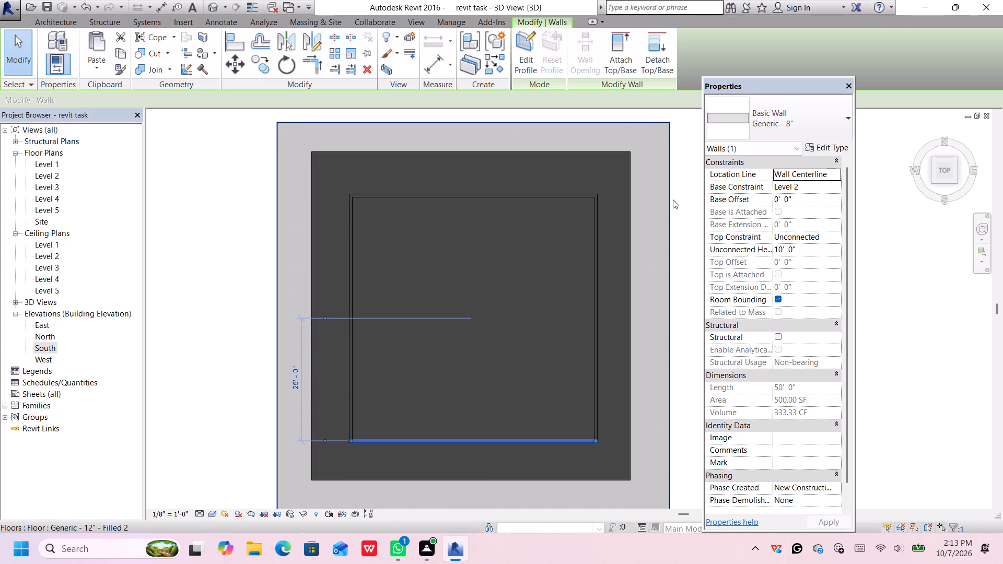
{"action": "left_click", "coordinate": [686, 232]}
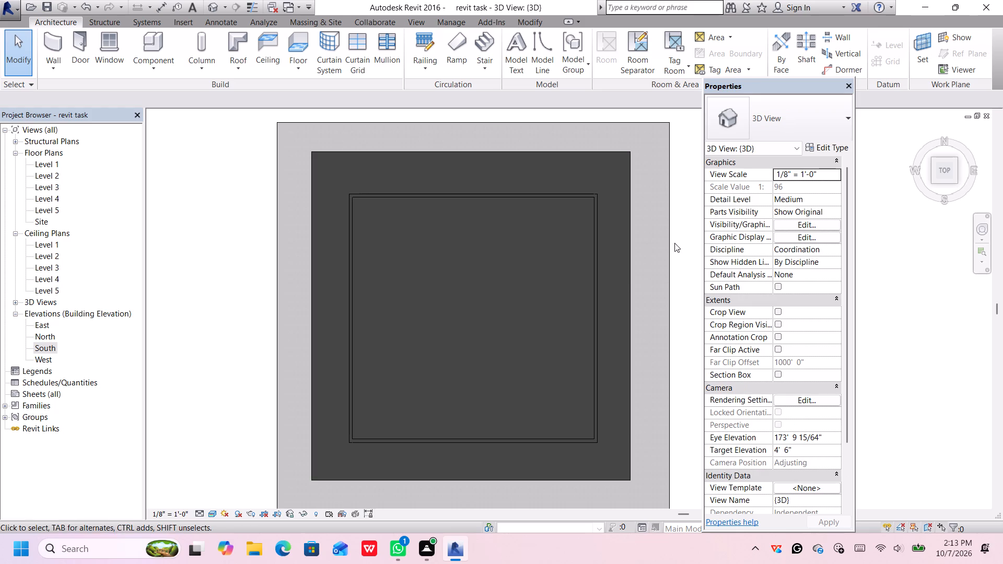
Select all four inner rectangle walls and nudge them together one increment west and one increment north.
{"action": "left_click", "coordinate": [594, 323]}
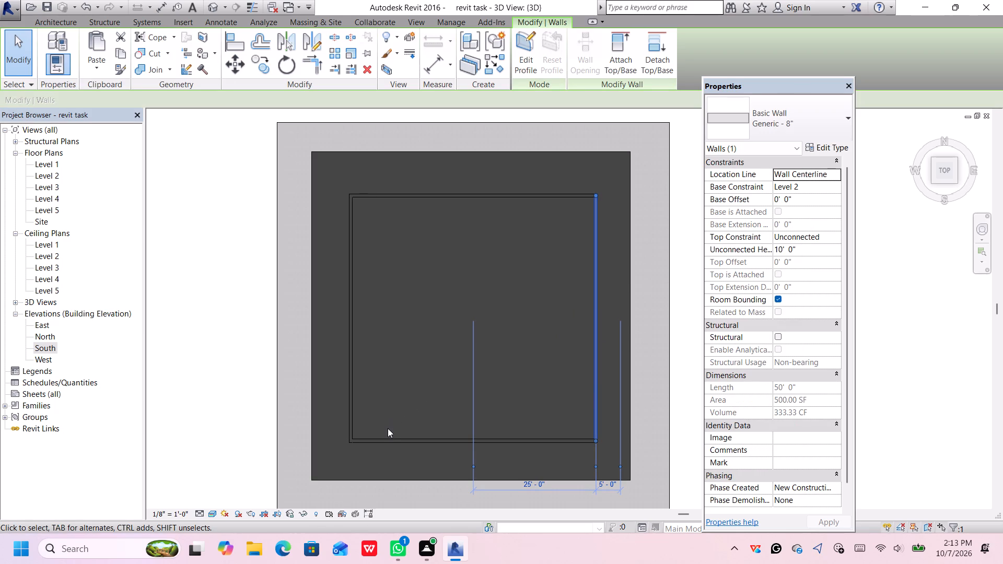
{"action": "left_click", "coordinate": [417, 443], "text": "ctrl"}
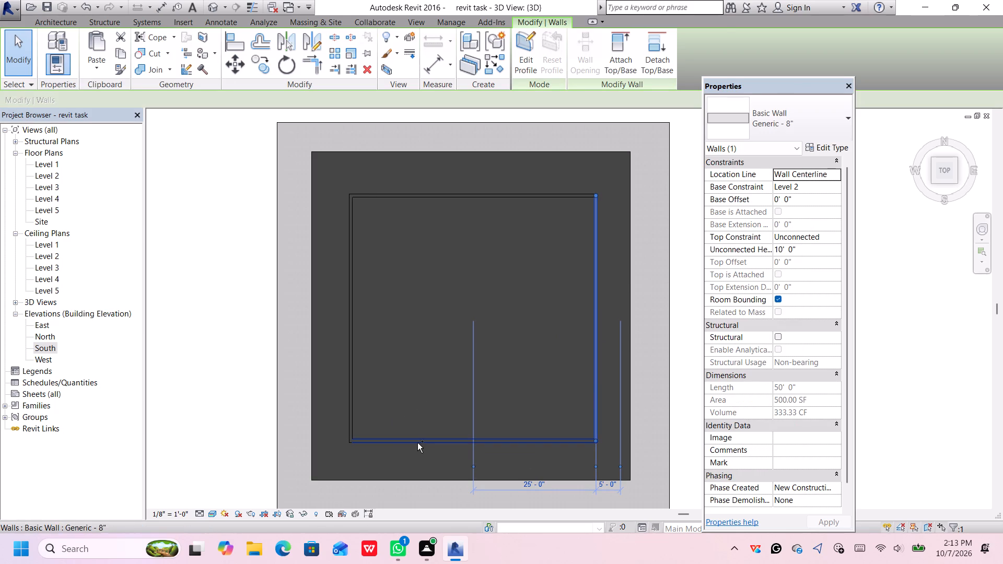
{"action": "left_click", "coordinate": [348, 390], "text": "ctrl"}
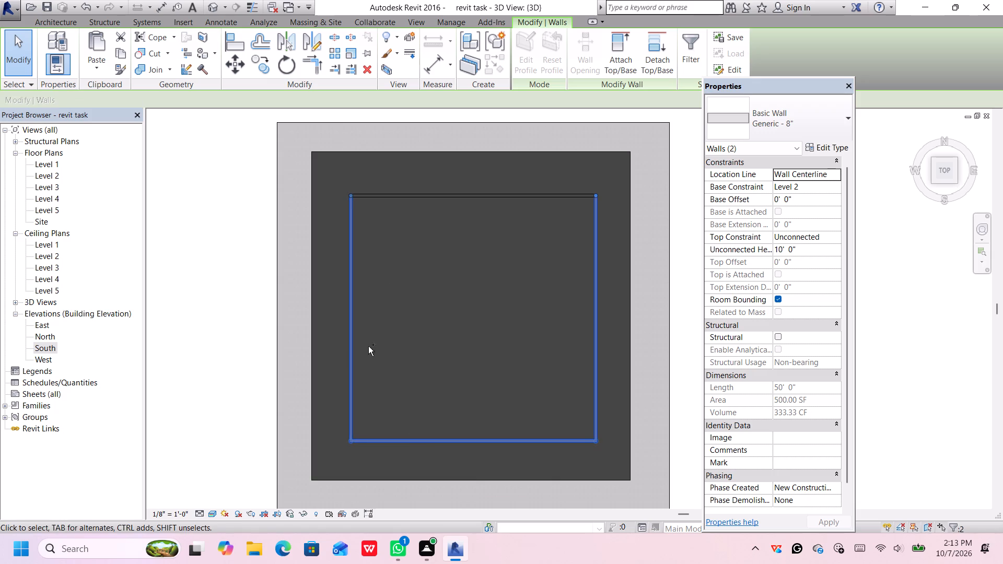
{"action": "left_click", "coordinate": [450, 190], "text": "ctrl"}
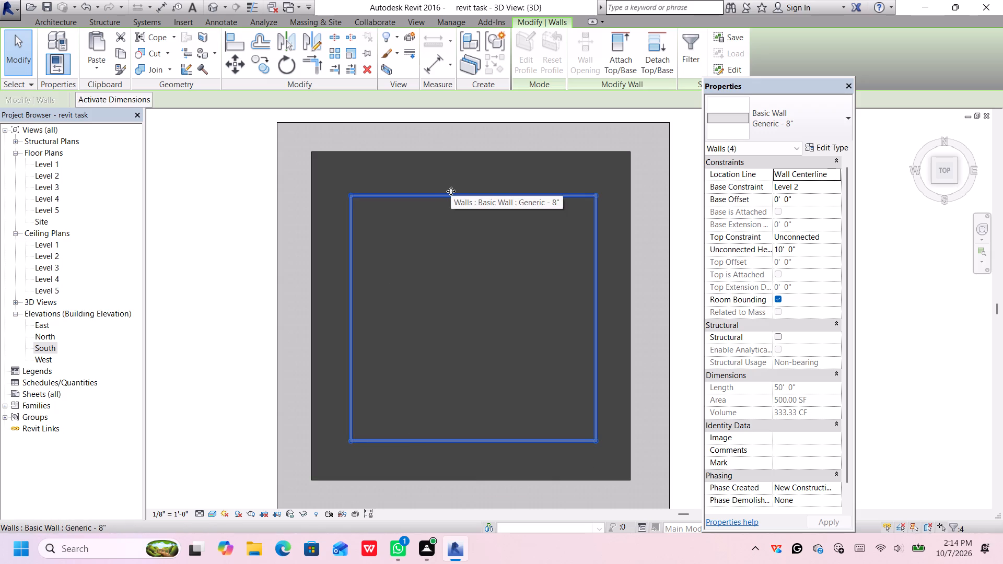
{"action": "key", "text": "Left"}
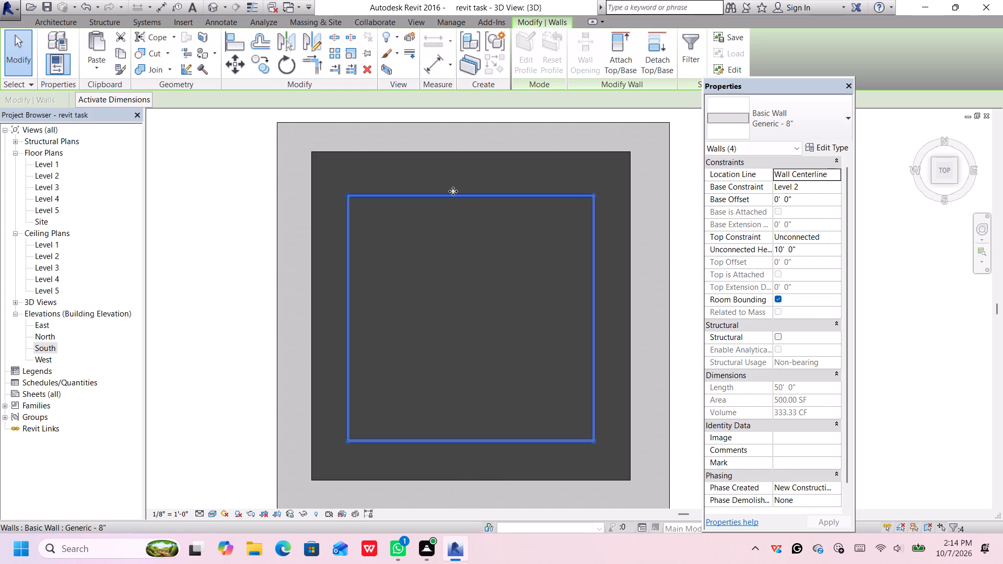
{"action": "key", "text": "Up"}
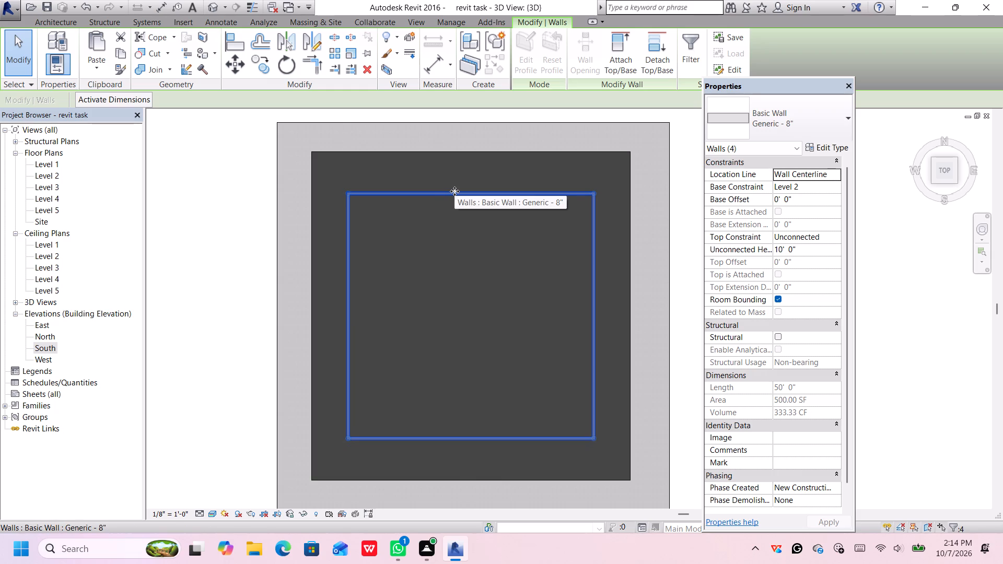
{"action": "left_click", "coordinate": [193, 226]}
Examine the inner wall enclosure on its slab in an isometric 3D view, closing in on the base of its south-west corner.
{"action": "scroll", "coordinate": [481, 253], "scroll_direction": "down", "scroll_amount": 1}
{"action": "scroll", "coordinate": [492, 250], "scroll_direction": "up", "scroll_amount": 3}
{"action": "scroll", "coordinate": [494, 249], "scroll_direction": "down", "scroll_amount": 1}
{"action": "scroll", "coordinate": [543, 264], "scroll_direction": "up", "scroll_amount": 1}
{"action": "scroll", "coordinate": [543, 264], "scroll_direction": "down", "scroll_amount": 3}
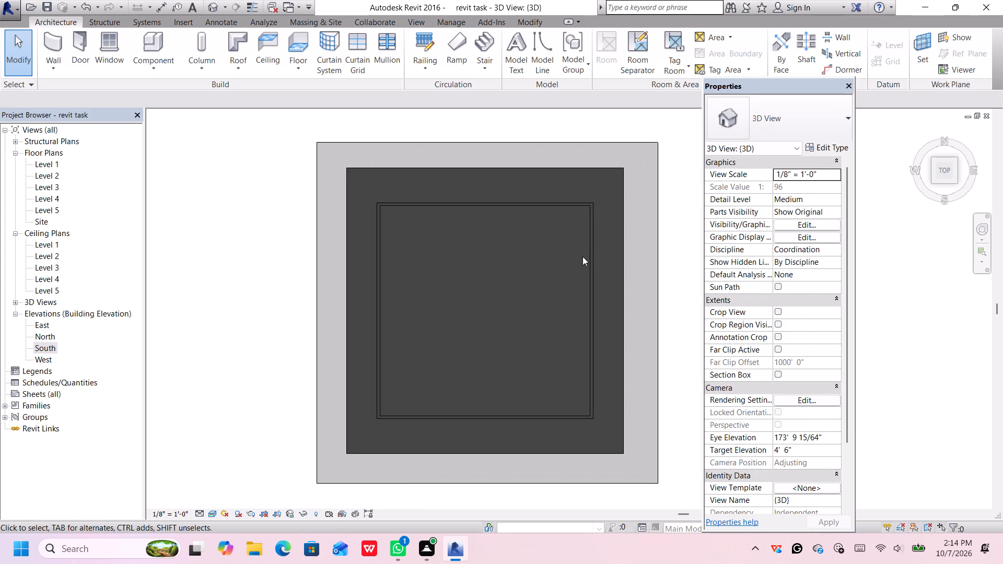
{"action": "left_click", "coordinate": [934, 182]}
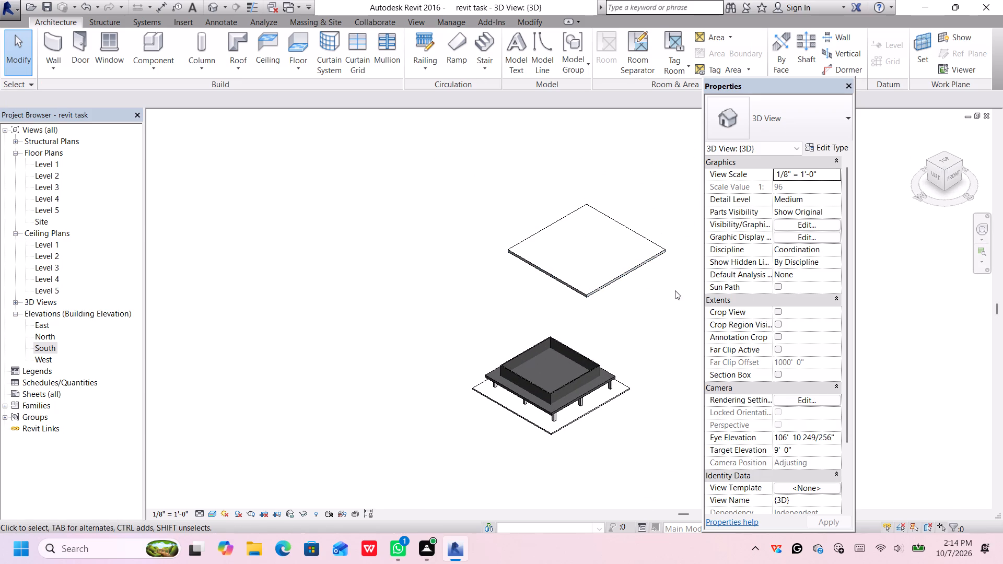
{"action": "middle_click_drag", "start_coordinate": [675, 290], "coordinate": [663, 272]}
{"action": "scroll", "coordinate": [582, 276], "scroll_direction": "up", "scroll_amount": 2}
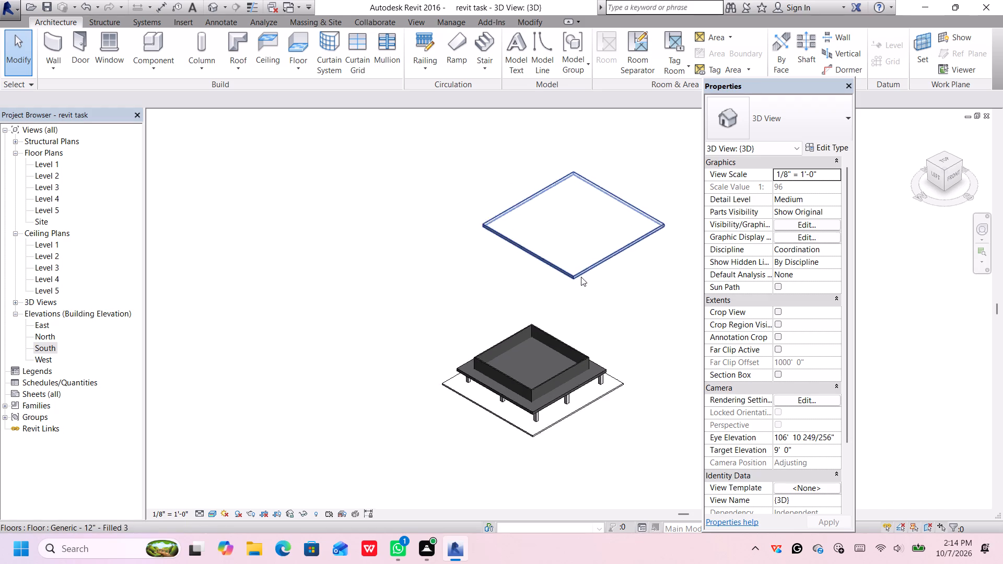
{"action": "scroll", "coordinate": [581, 277], "scroll_direction": "up", "scroll_amount": 4}
{"action": "middle_click_drag", "start_coordinate": [593, 347], "coordinate": [613, 178]}
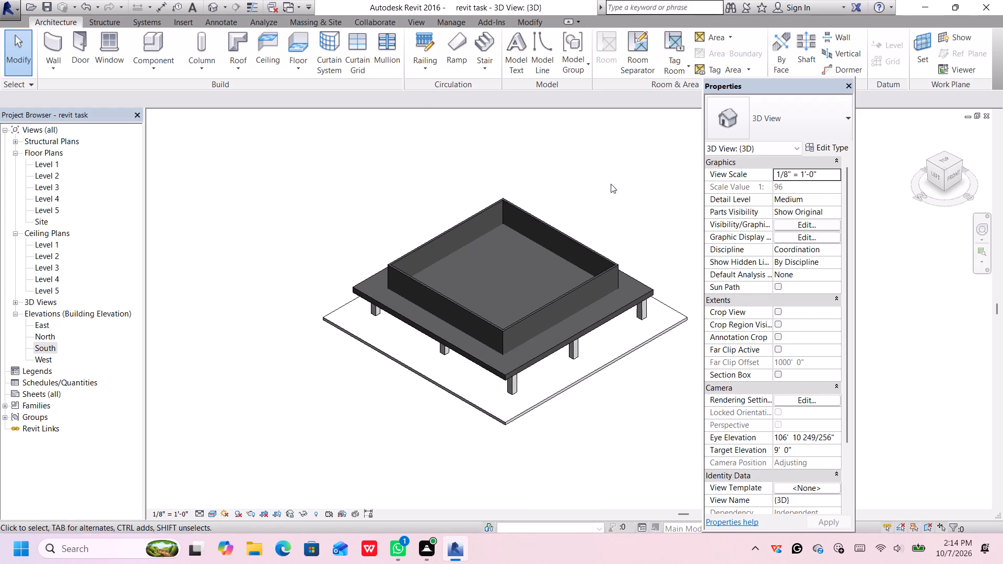
{"action": "scroll", "coordinate": [581, 290], "scroll_direction": "up", "scroll_amount": 4}
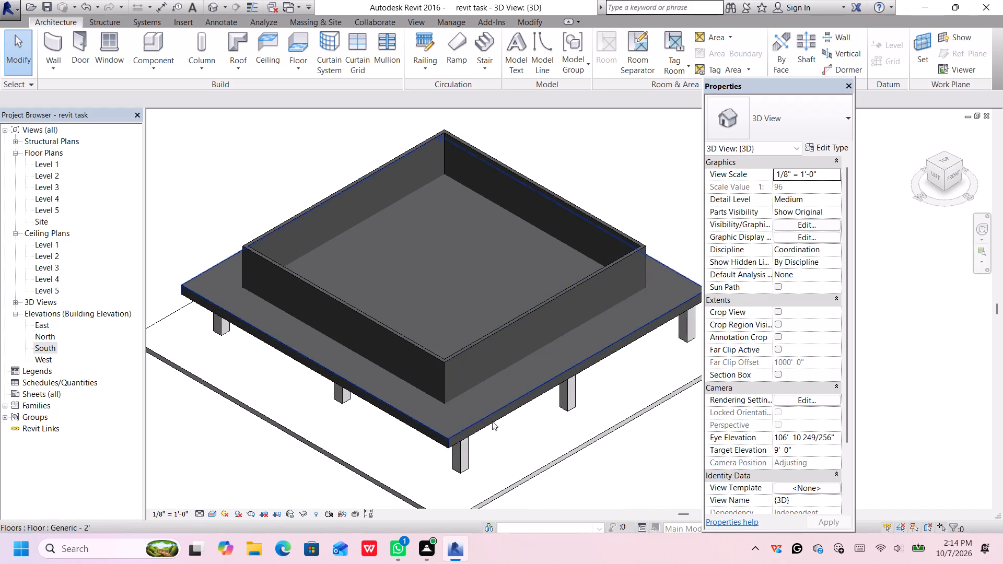
{"action": "scroll", "coordinate": [427, 404], "scroll_direction": "up", "scroll_amount": 5}
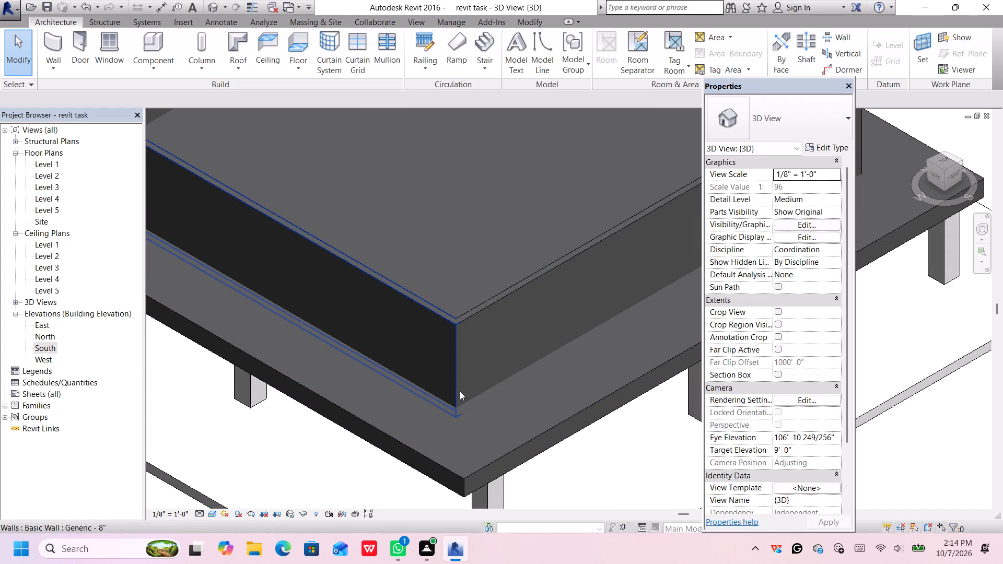
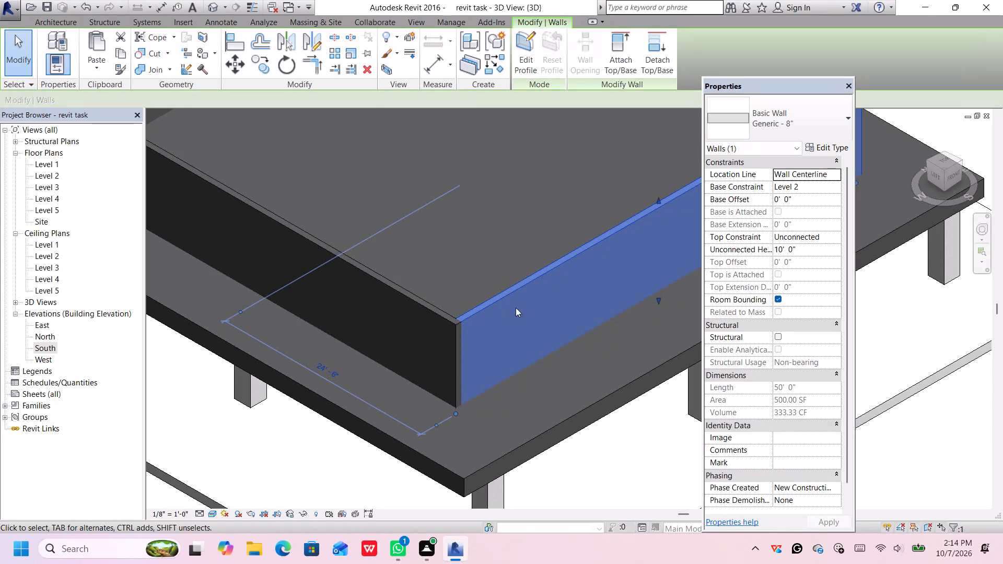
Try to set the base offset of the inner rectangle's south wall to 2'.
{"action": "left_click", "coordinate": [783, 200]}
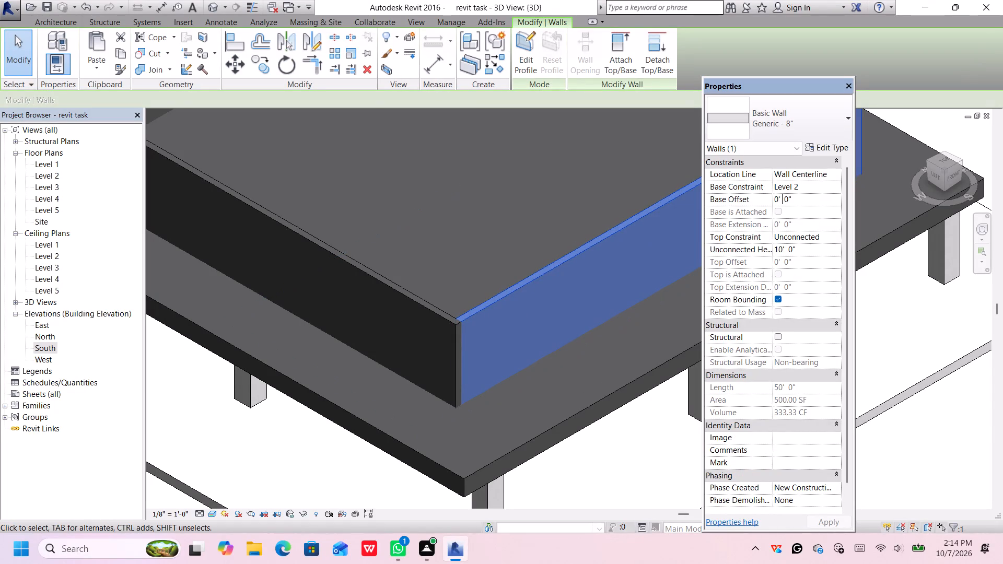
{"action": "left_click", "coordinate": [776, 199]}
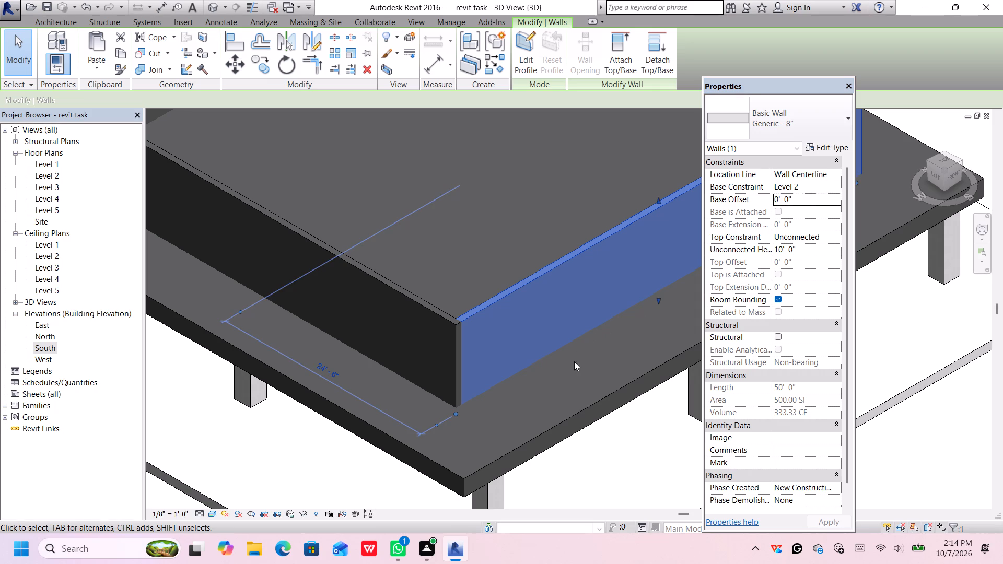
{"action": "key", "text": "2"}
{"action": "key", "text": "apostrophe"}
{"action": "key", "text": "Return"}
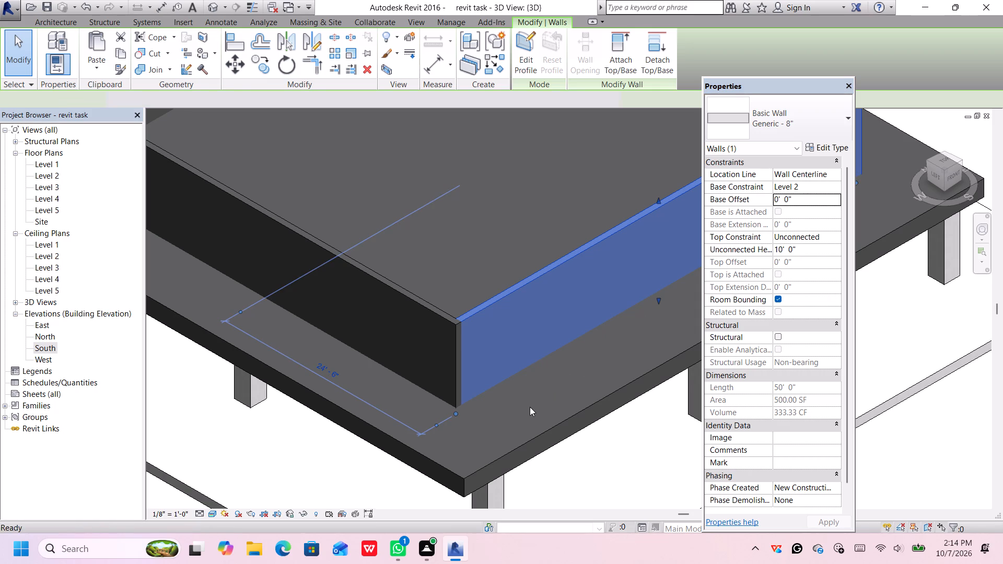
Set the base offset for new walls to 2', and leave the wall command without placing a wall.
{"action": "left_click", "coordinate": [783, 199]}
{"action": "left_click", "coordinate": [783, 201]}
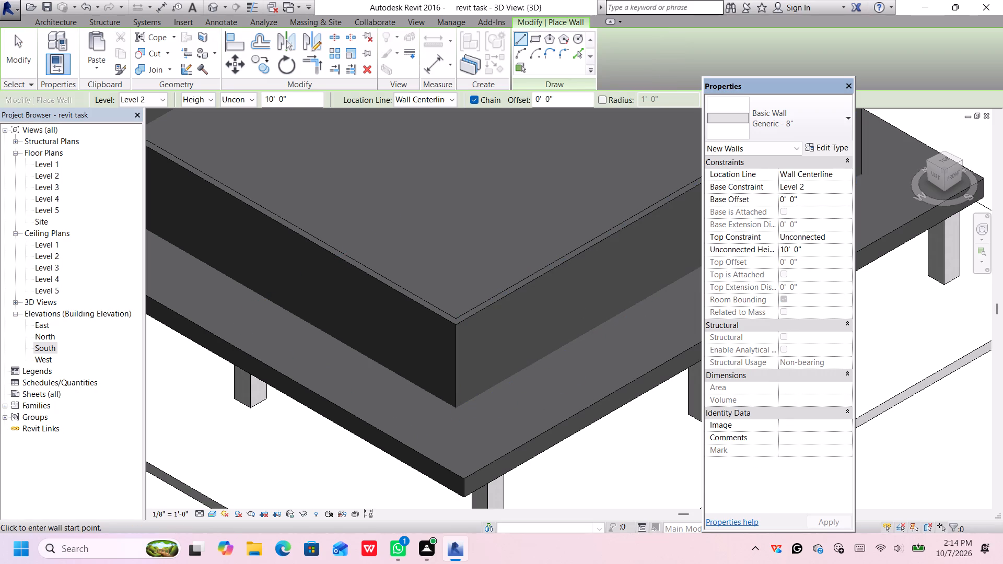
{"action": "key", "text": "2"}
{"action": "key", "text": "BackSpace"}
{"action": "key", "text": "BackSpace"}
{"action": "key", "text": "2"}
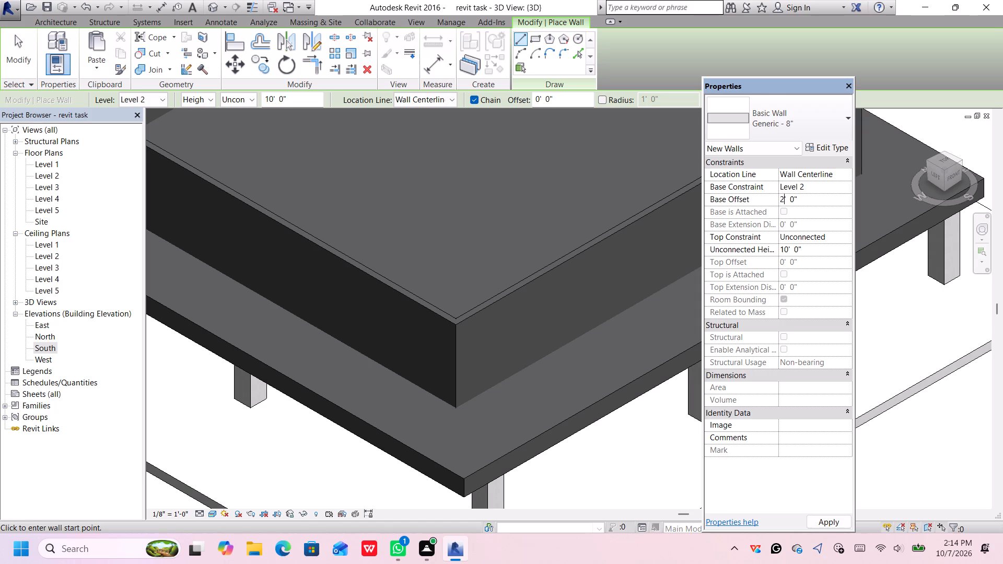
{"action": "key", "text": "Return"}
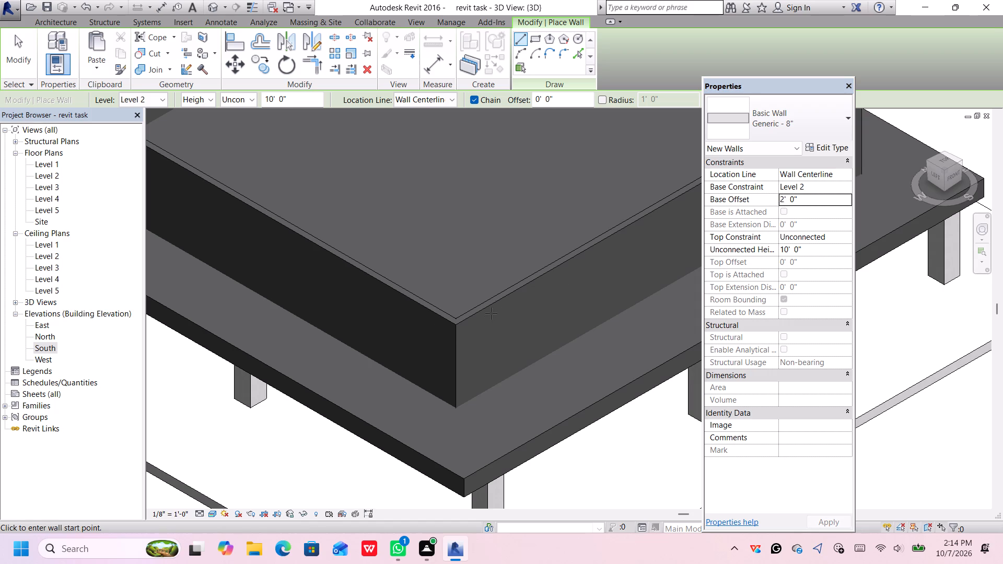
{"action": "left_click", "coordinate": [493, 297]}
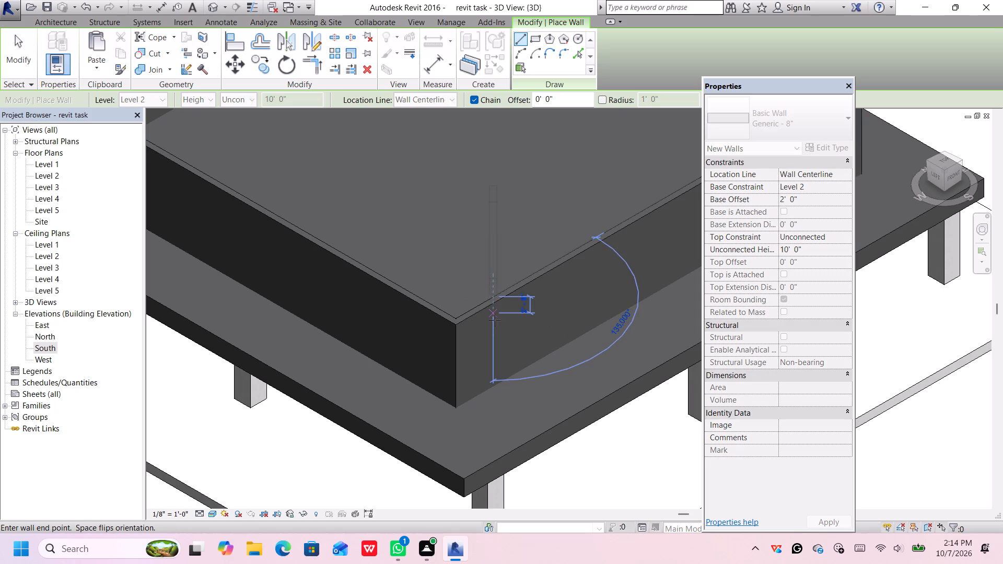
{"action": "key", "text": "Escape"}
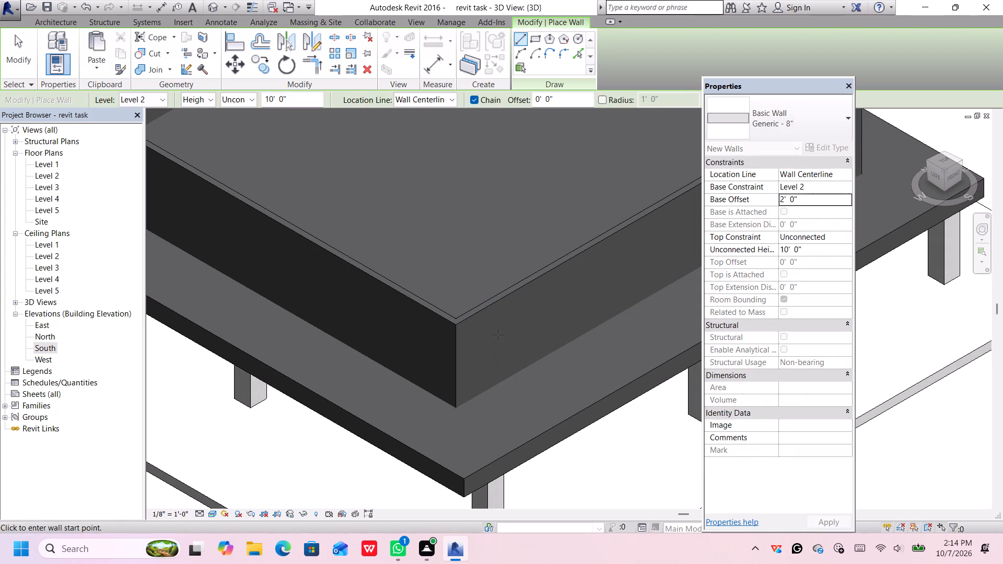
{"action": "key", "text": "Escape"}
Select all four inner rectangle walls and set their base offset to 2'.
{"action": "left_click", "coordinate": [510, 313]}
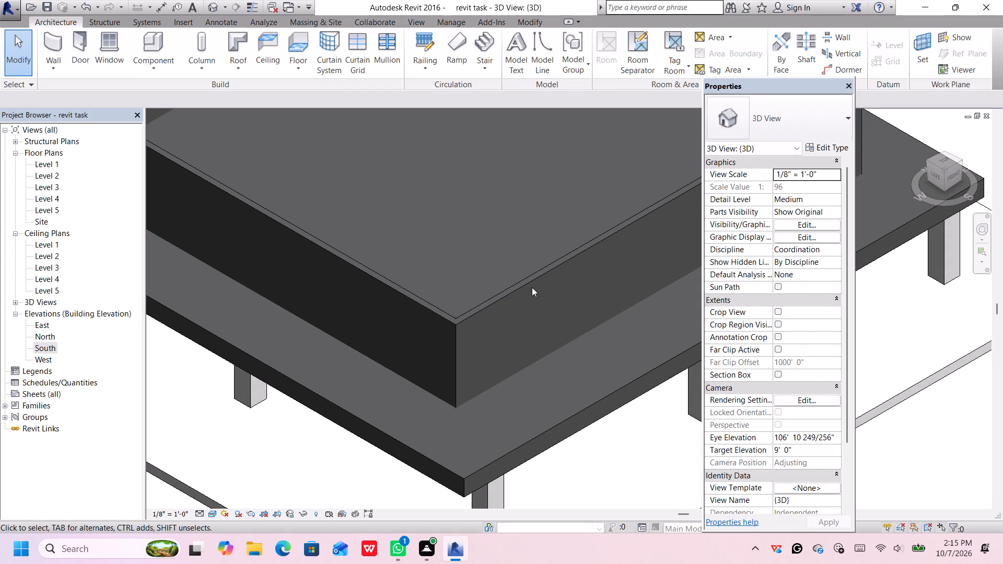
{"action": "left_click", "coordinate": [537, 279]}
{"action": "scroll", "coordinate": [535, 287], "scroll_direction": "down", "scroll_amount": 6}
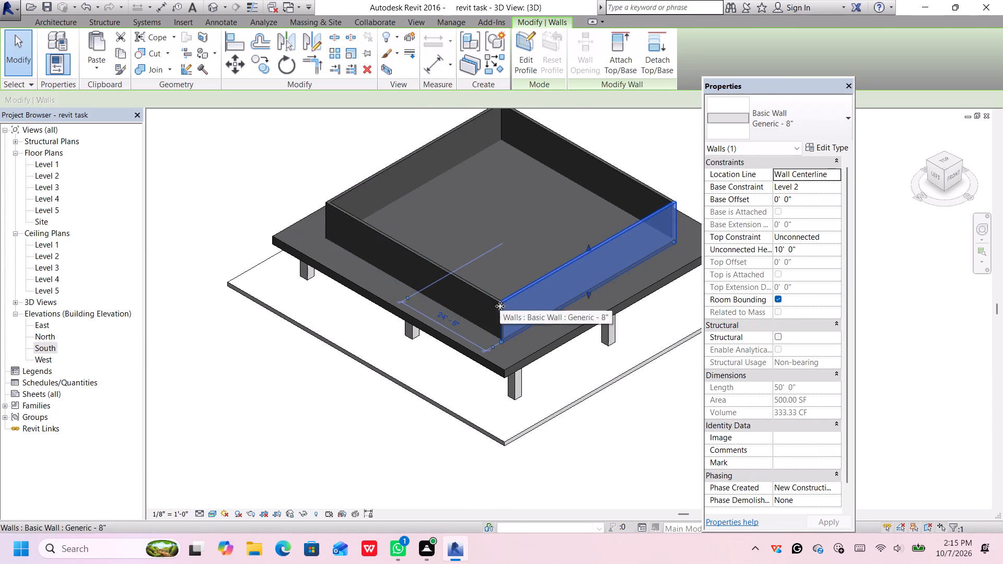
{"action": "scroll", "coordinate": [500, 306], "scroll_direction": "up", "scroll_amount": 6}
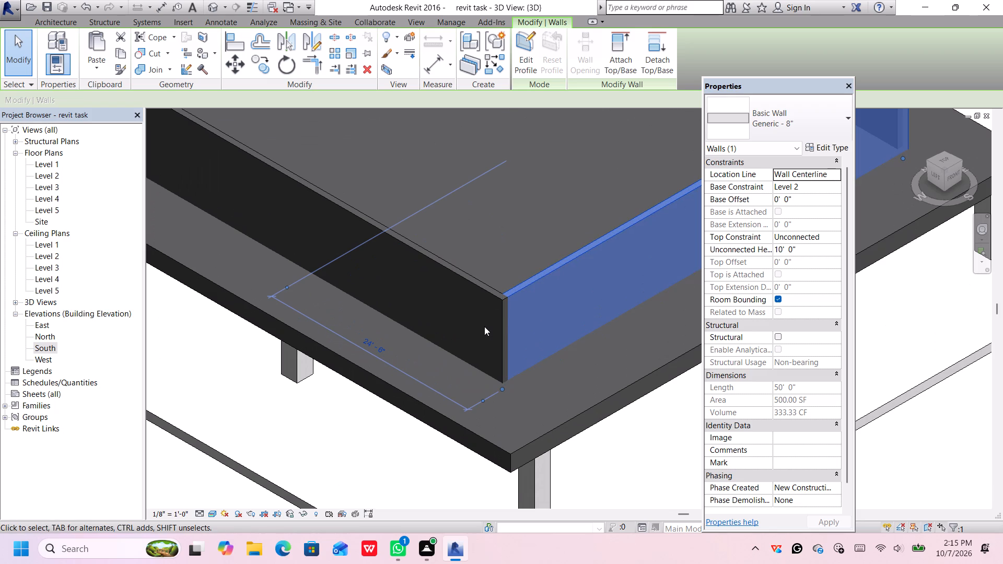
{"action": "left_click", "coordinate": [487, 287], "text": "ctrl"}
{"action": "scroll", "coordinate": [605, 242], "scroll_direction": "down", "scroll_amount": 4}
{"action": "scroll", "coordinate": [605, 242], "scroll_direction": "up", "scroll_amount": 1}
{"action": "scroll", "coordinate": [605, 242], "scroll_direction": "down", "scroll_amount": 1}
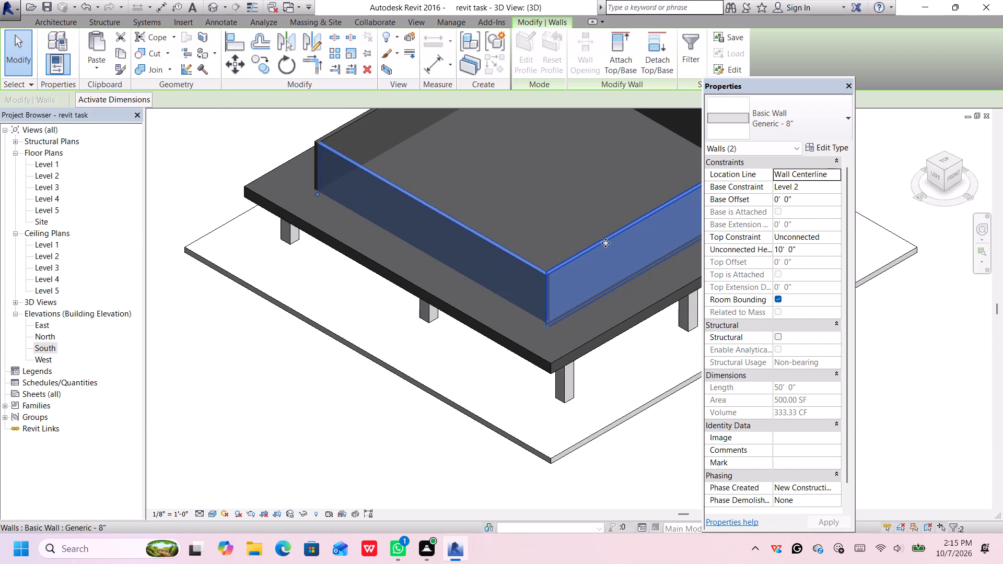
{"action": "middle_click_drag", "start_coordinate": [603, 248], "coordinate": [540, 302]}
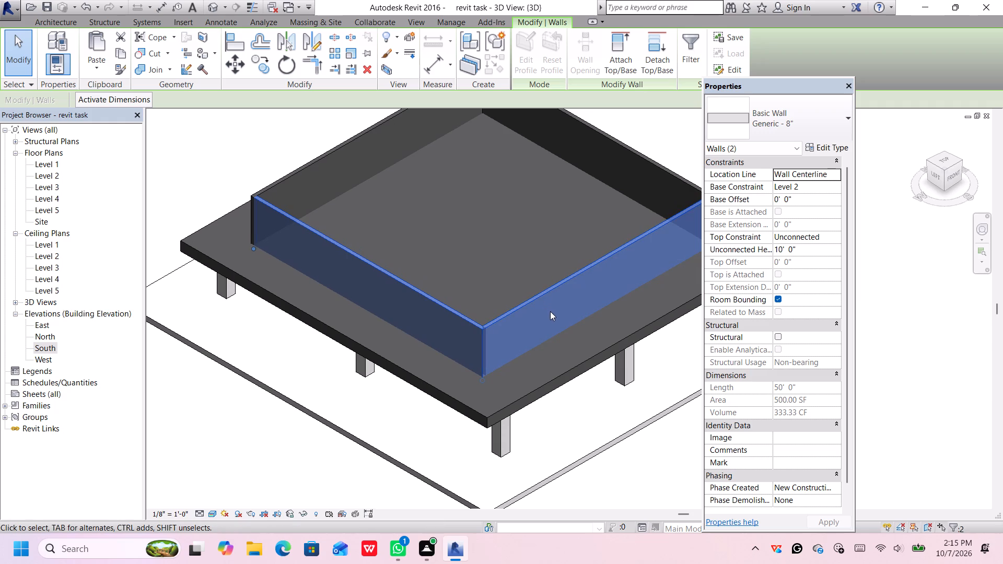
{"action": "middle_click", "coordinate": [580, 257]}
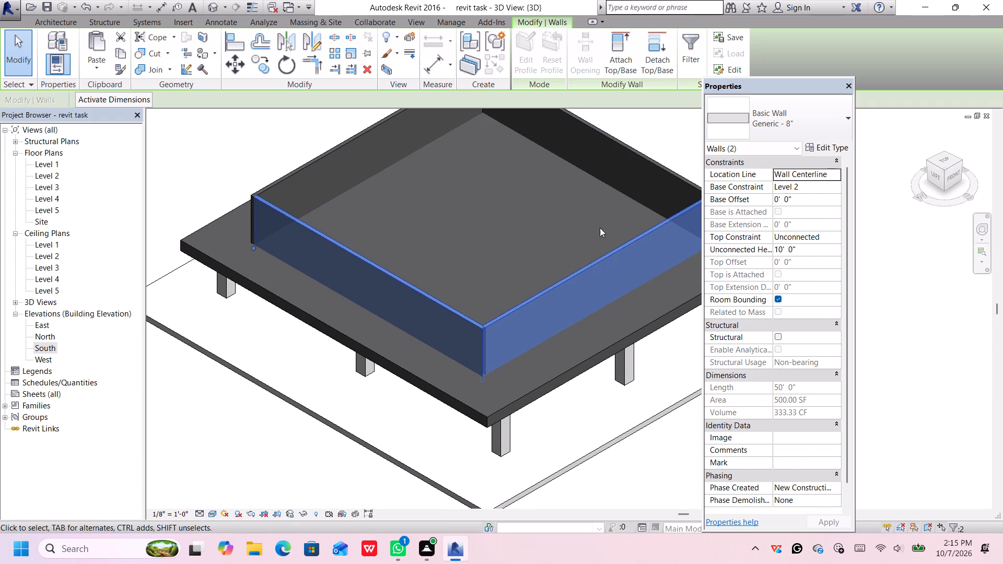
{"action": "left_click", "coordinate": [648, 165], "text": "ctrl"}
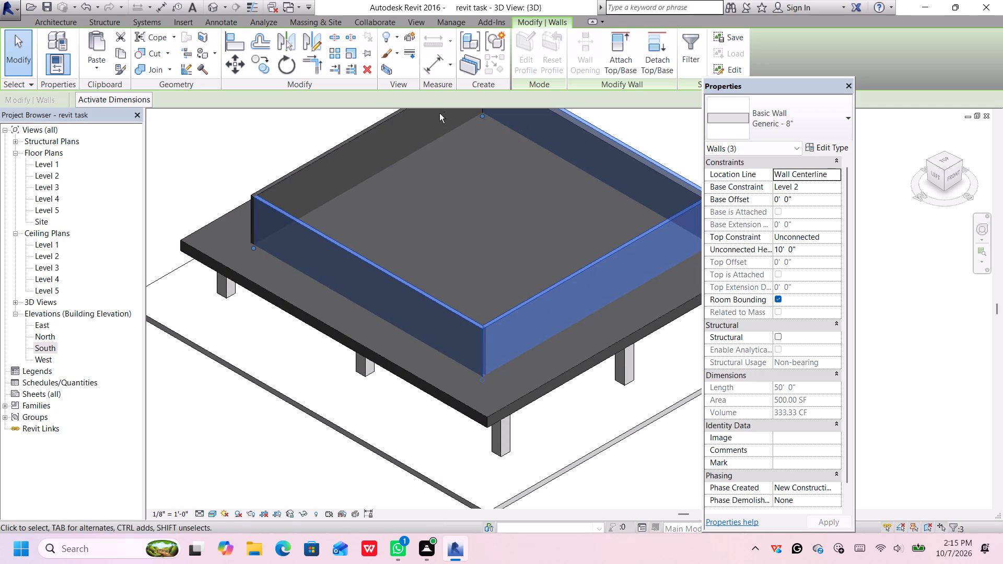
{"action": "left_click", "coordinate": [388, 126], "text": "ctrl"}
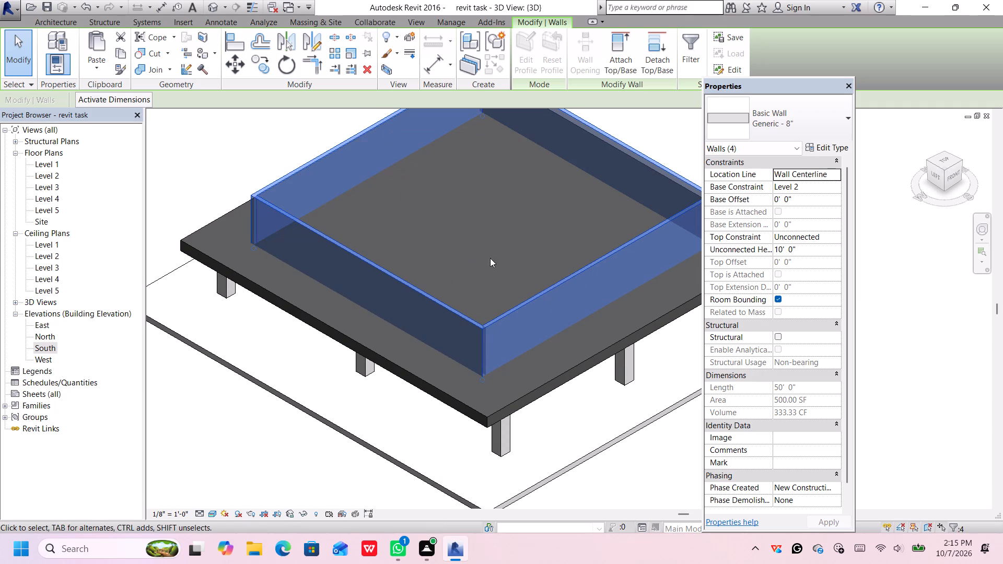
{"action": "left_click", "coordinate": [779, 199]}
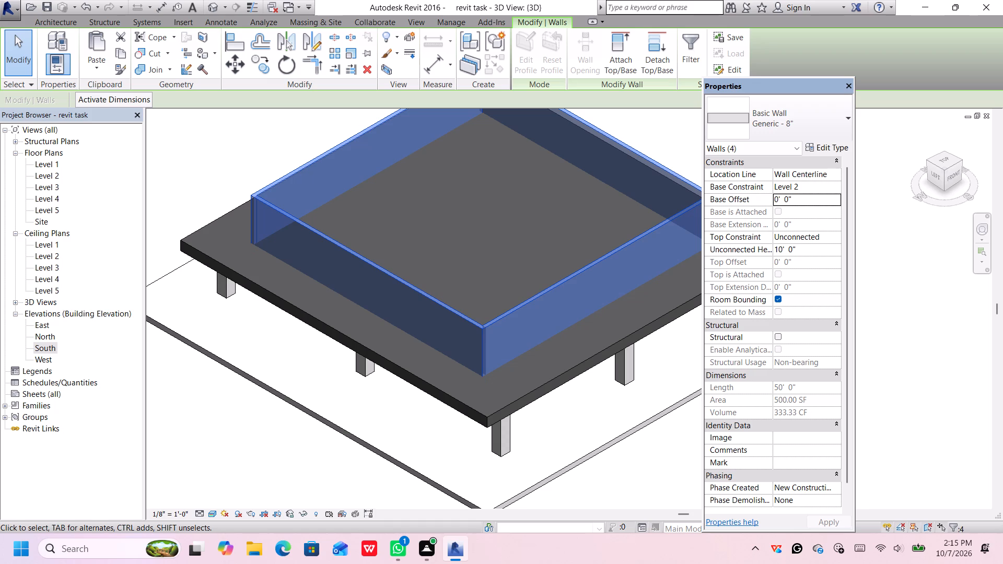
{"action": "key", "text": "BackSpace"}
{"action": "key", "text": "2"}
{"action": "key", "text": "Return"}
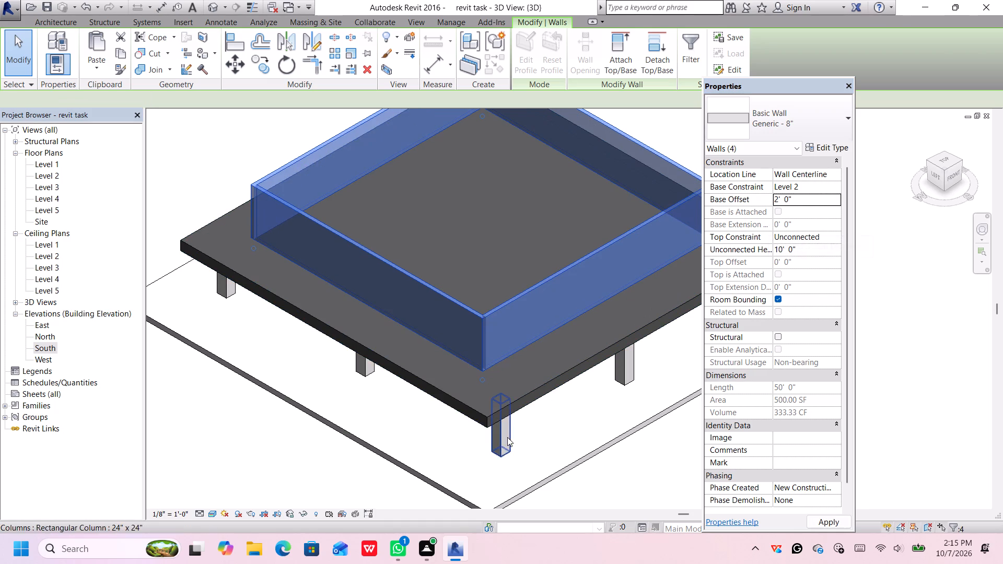
Examine how the base of the four inner walls meets the slab, up close at the south-west corner and from the front.
{"action": "scroll", "coordinate": [493, 393], "scroll_direction": "up", "scroll_amount": 10}
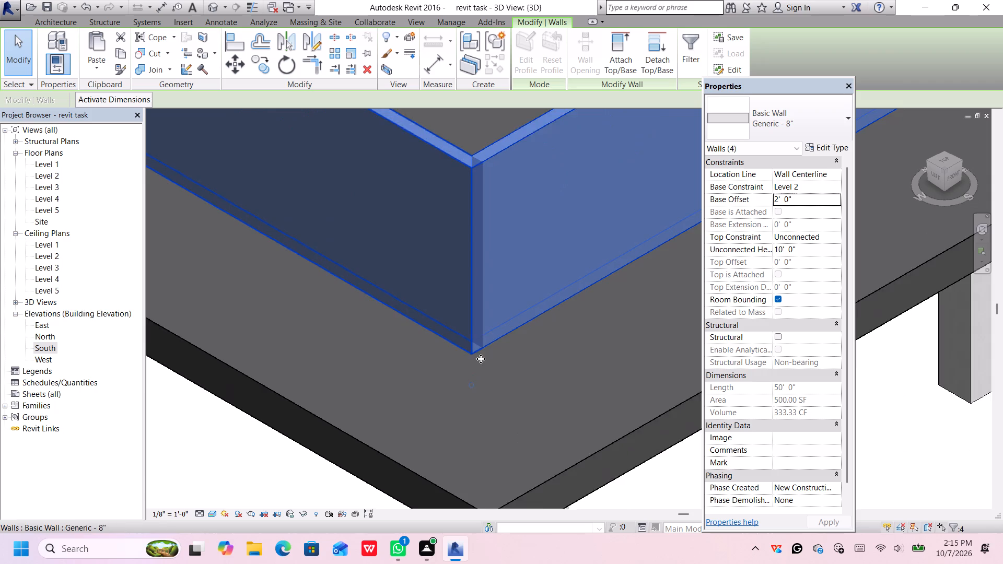
{"action": "scroll", "coordinate": [481, 361], "scroll_direction": "up", "scroll_amount": 6}
{"action": "scroll", "coordinate": [937, 278], "scroll_direction": "down", "scroll_amount": 2}
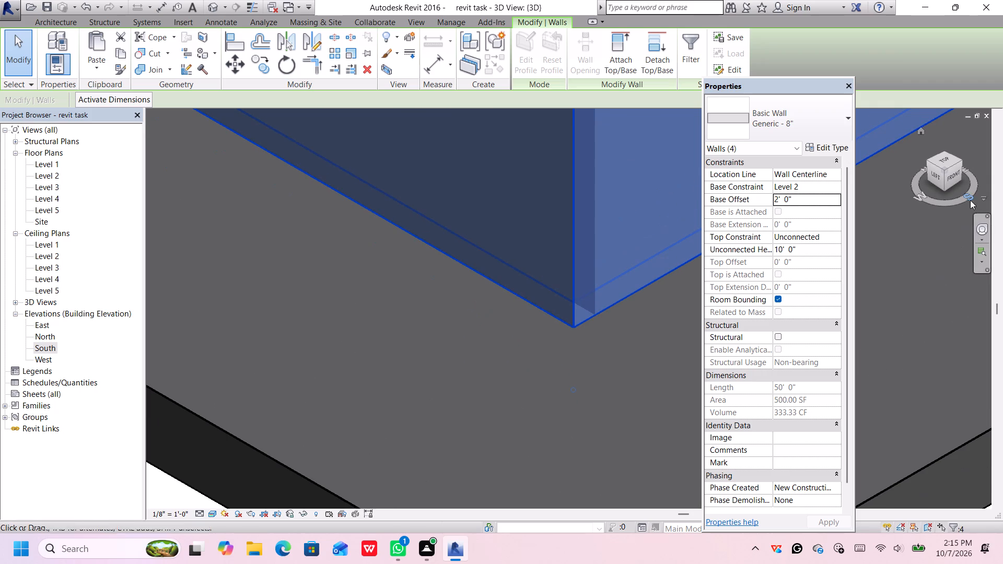
{"action": "left_click", "coordinate": [957, 178]}
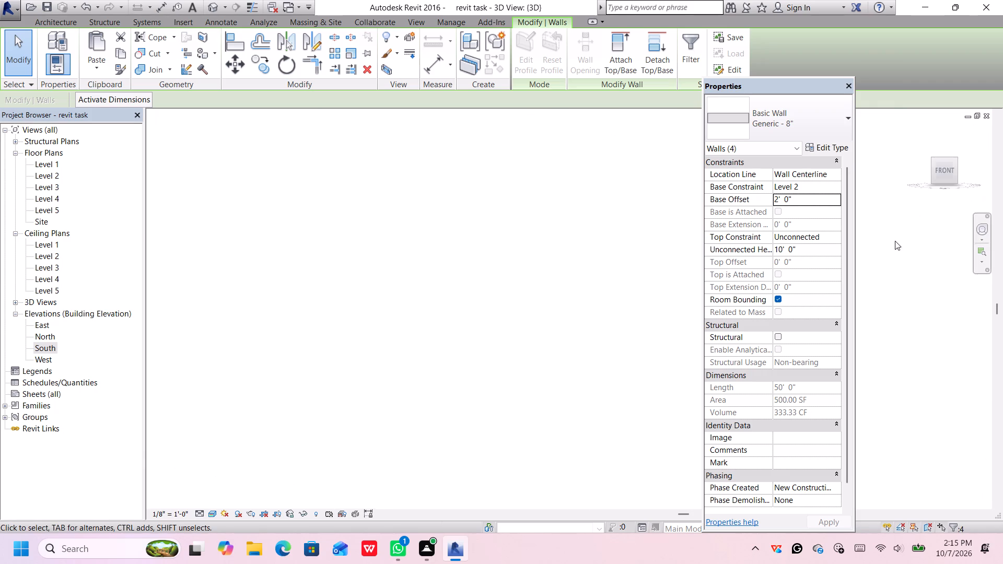
{"action": "middle_click_drag", "start_coordinate": [549, 422], "coordinate": [435, 395]}
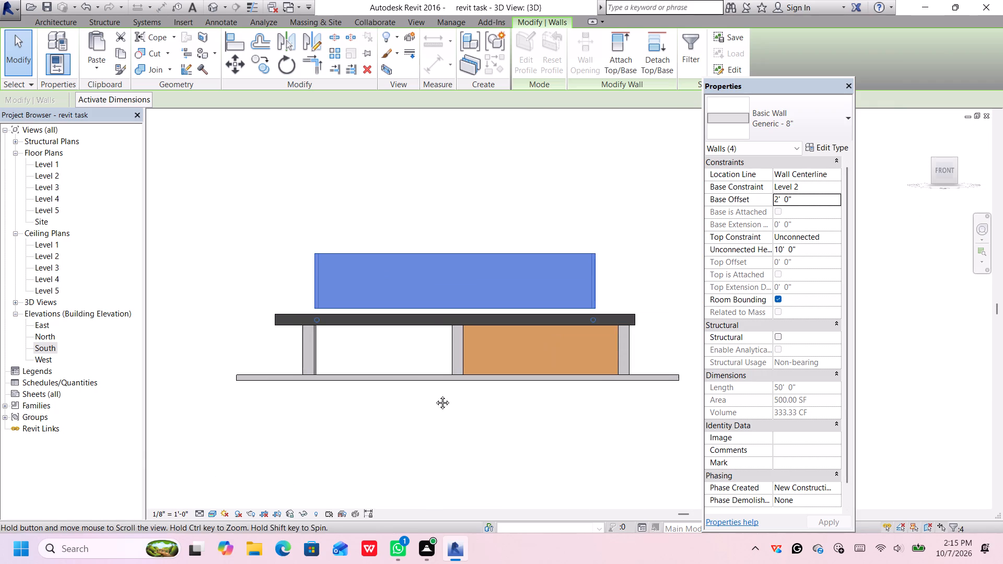
{"action": "middle_click_drag", "start_coordinate": [435, 395], "coordinate": [437, 395]}
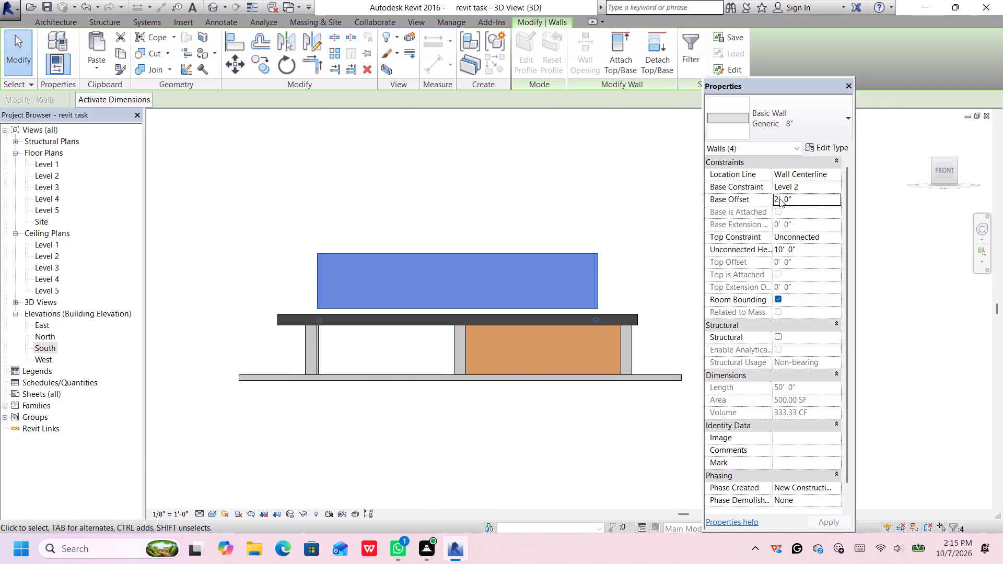
Set the base offset of the four selected inner walls to 0'.
{"action": "left_click", "coordinate": [778, 196]}
{"action": "left_click", "coordinate": [776, 200]}
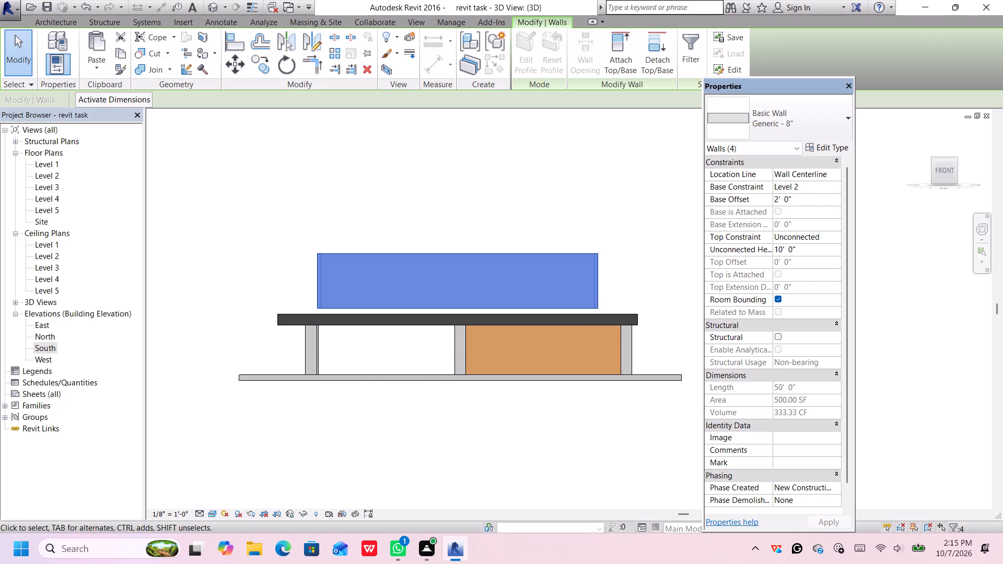
{"action": "key", "text": "0"}
{"action": "key", "text": "Return"}
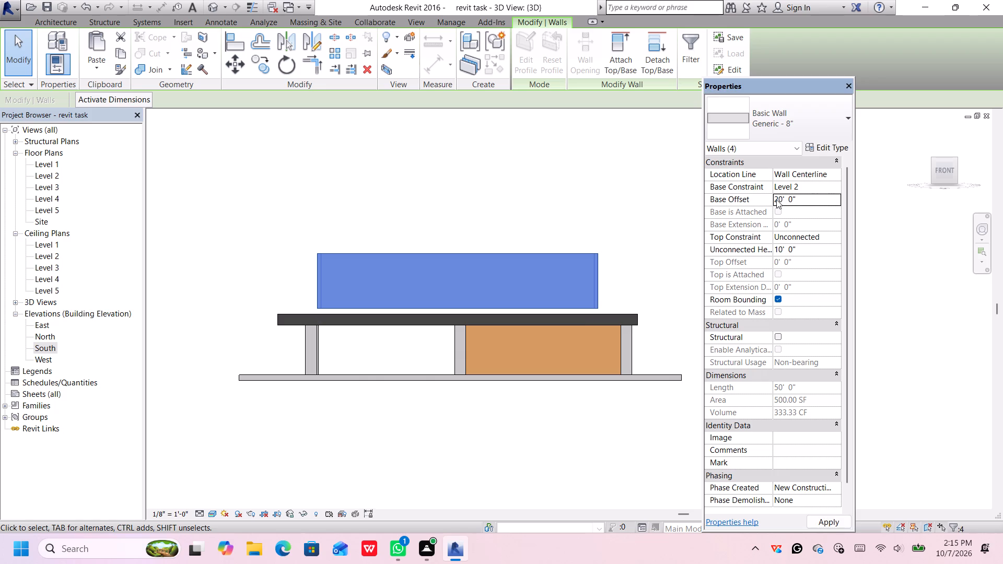
{"action": "key", "text": "BackSpace"}
{"action": "key", "text": "Right"}
{"action": "key", "text": "Right"}
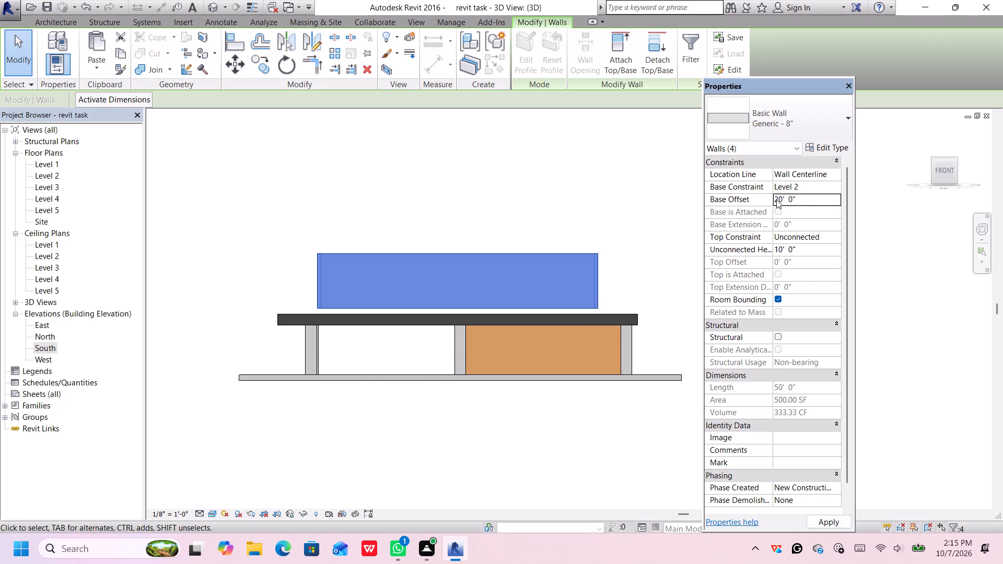
{"action": "left_click", "coordinate": [777, 201]}
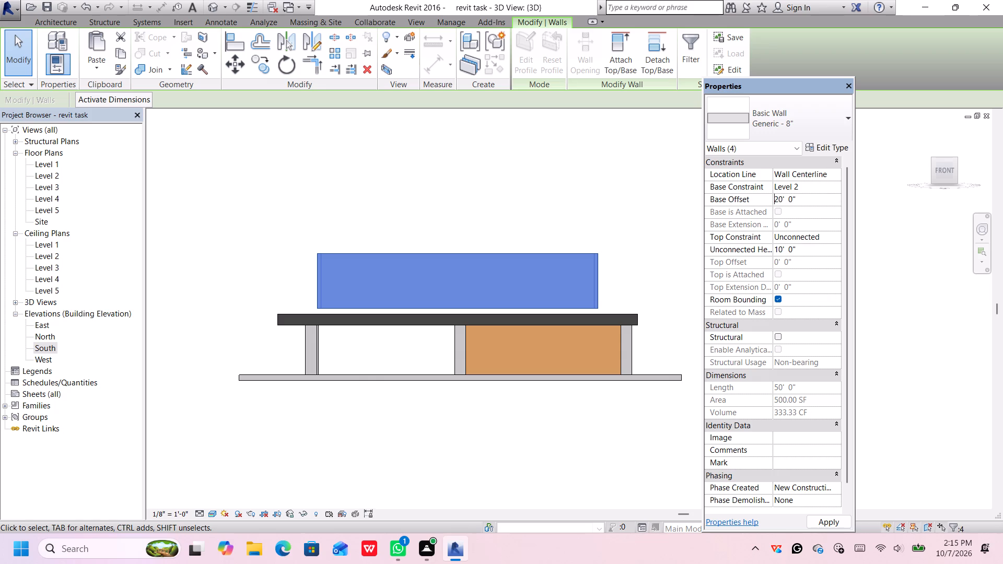
{"action": "left_click", "coordinate": [777, 198]}
{"action": "key", "text": "BackSpace"}
{"action": "key", "text": "Return"}
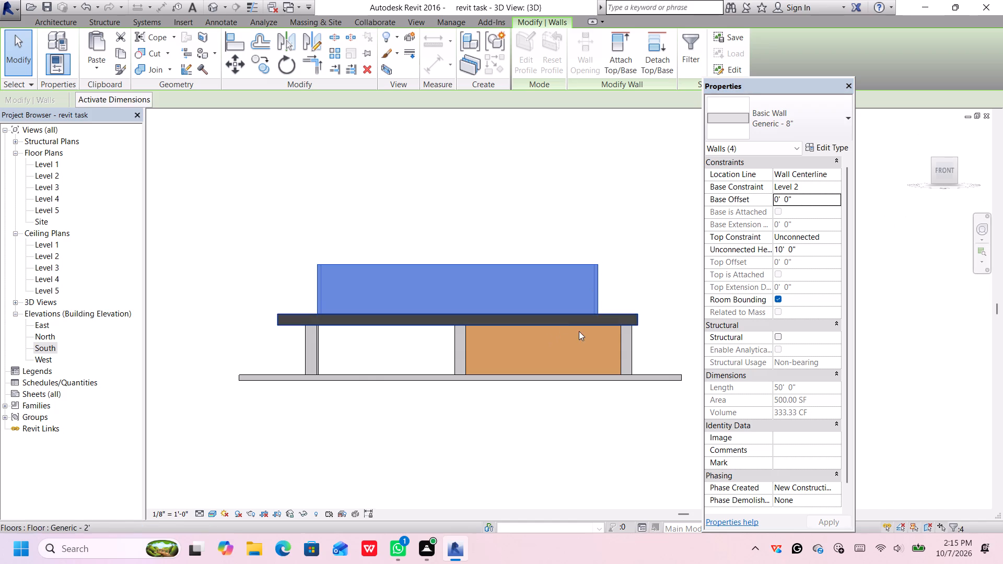
Examine from the front how the inner walls sit on the slab along its full length.
{"action": "scroll", "coordinate": [310, 334], "scroll_direction": "up", "scroll_amount": 7}
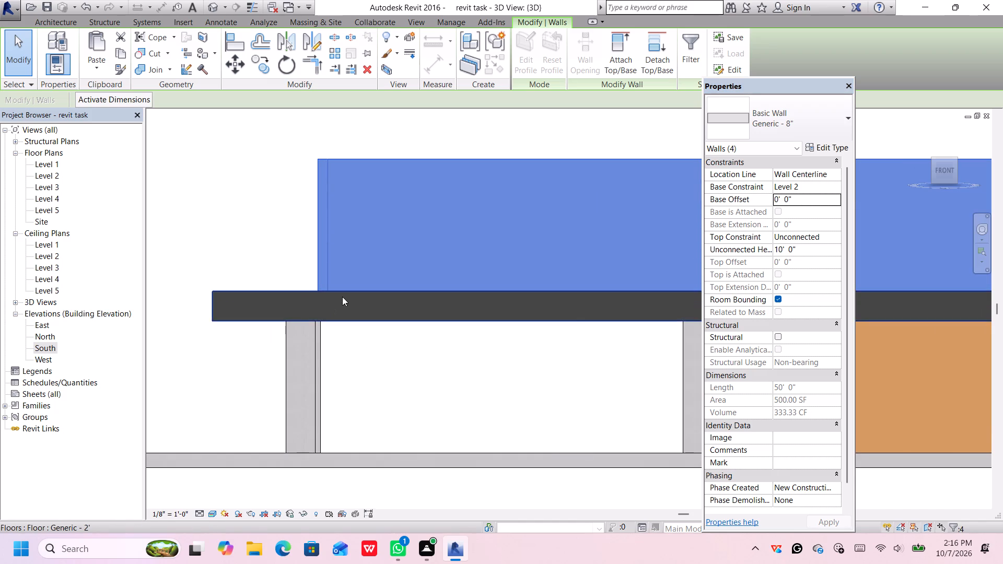
{"action": "scroll", "coordinate": [342, 297], "scroll_direction": "up", "scroll_amount": 1}
{"action": "scroll", "coordinate": [342, 297], "scroll_direction": "down", "scroll_amount": 4}
{"action": "scroll", "coordinate": [497, 284], "scroll_direction": "down", "scroll_amount": 2}
{"action": "middle_click_drag", "start_coordinate": [539, 286], "coordinate": [316, 286]}
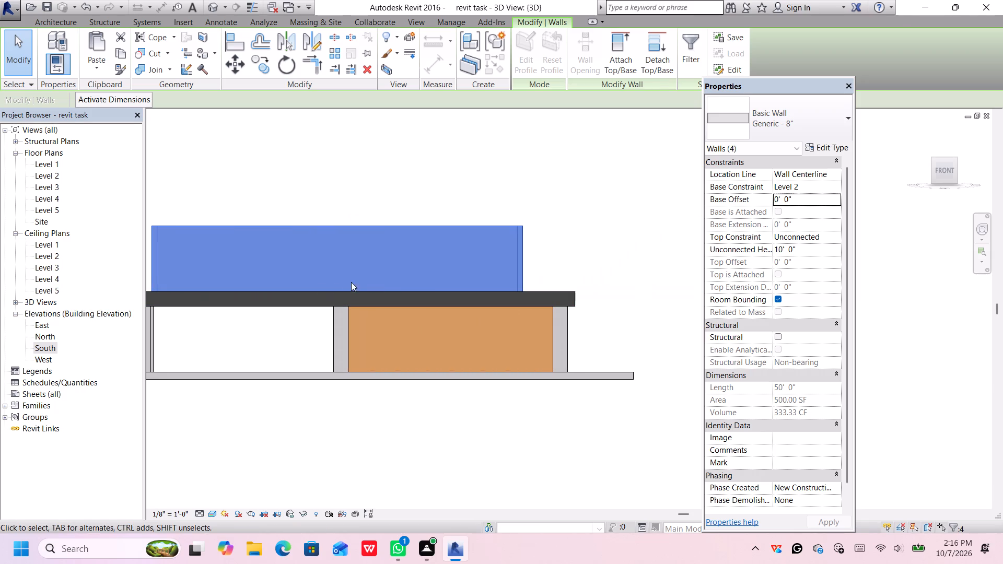
{"action": "scroll", "coordinate": [534, 252], "scroll_direction": "down", "scroll_amount": 2}
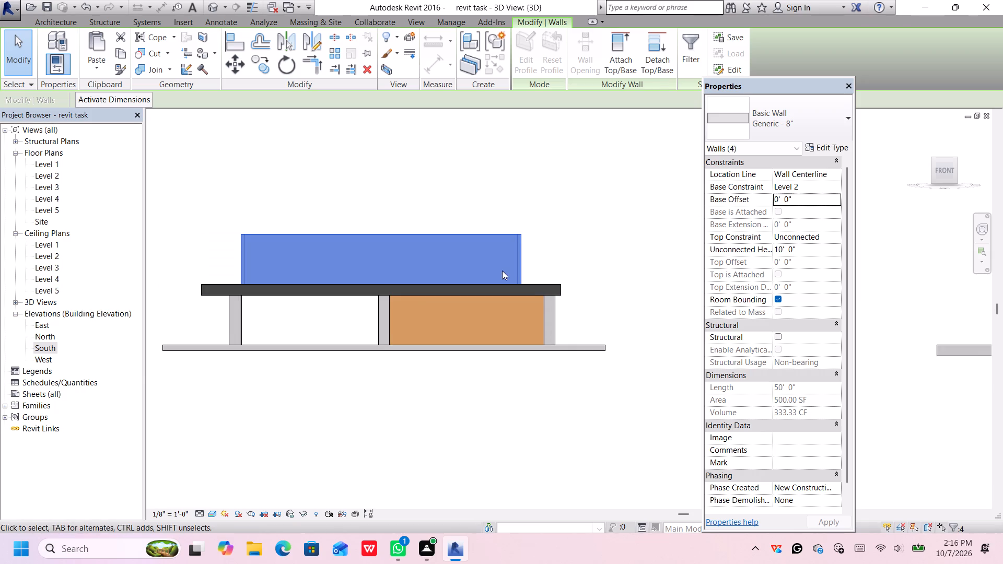
Set the base offset of the four selected Level 2 inner walls to 1' so they start at the slab's top face.
{"action": "scroll", "coordinate": [507, 268], "scroll_direction": "up", "scroll_amount": 2}
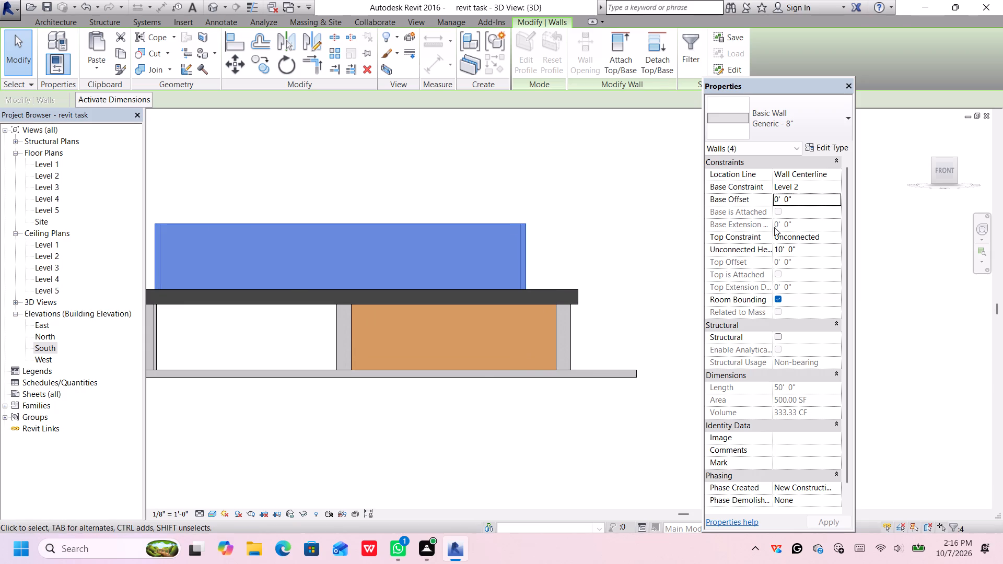
{"action": "left_click", "coordinate": [779, 199]}
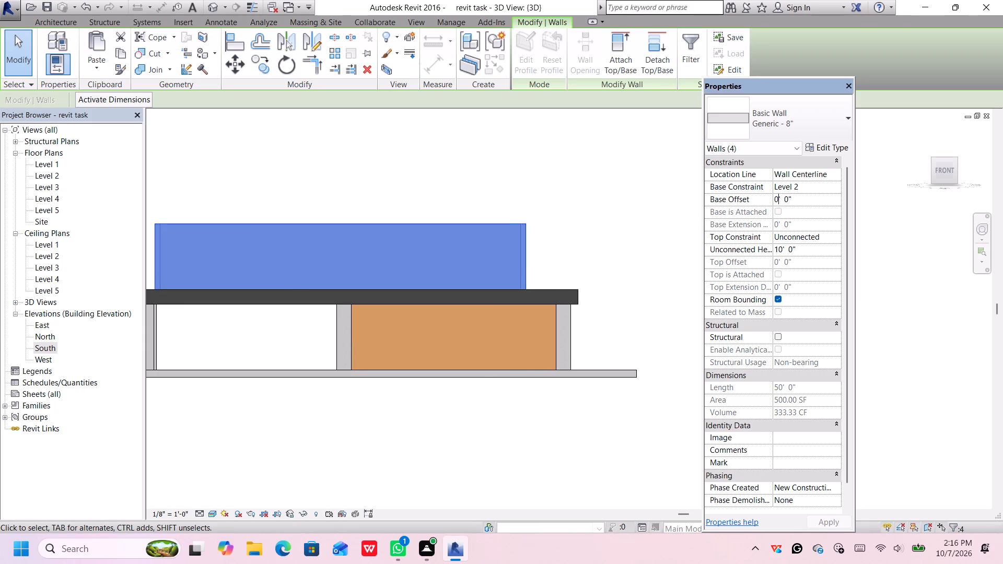
{"action": "key", "text": "6"}
{"action": "key", "text": "BackSpace"}
{"action": "key", "text": "BackSpace"}
{"action": "key", "text": "1"}
{"action": "key", "text": "Return"}
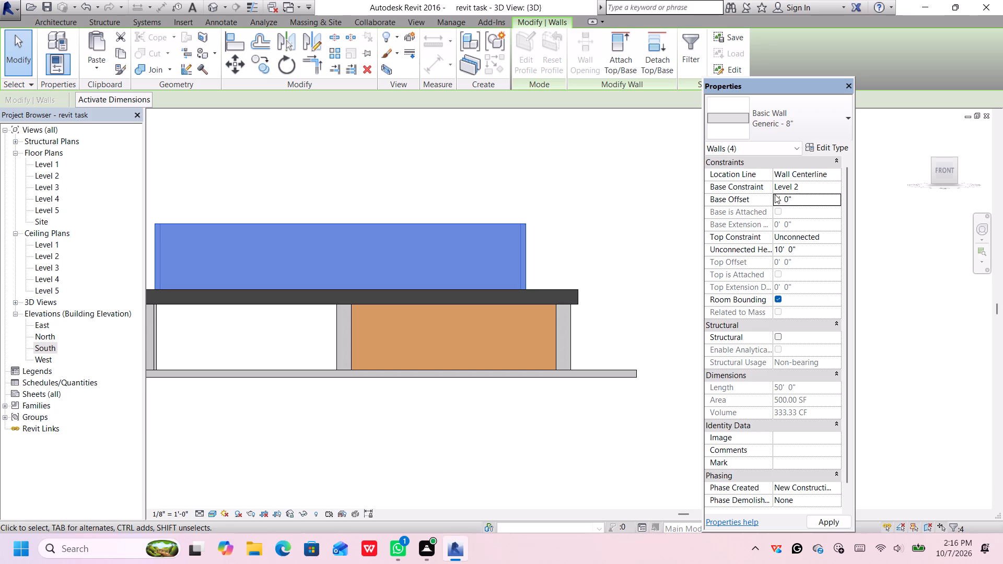
{"action": "middle_click_drag", "start_coordinate": [618, 287], "coordinate": [743, 289]}
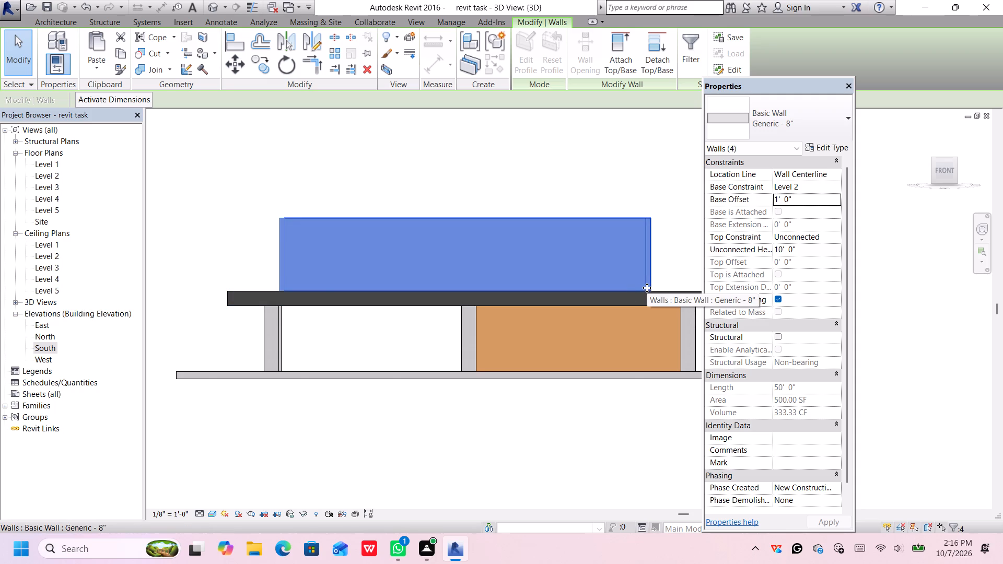
{"action": "scroll", "coordinate": [651, 275], "scroll_direction": "down", "scroll_amount": 1}
{"action": "middle_click_drag", "start_coordinate": [652, 275], "coordinate": [620, 278]}
{"action": "middle_click", "coordinate": [620, 278]}
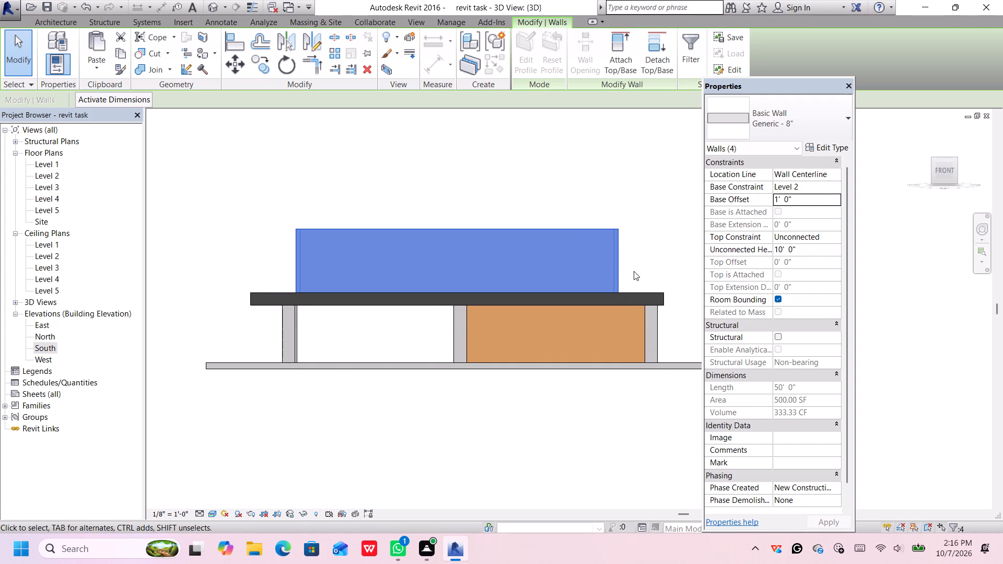
{"action": "left_click", "coordinate": [639, 267]}
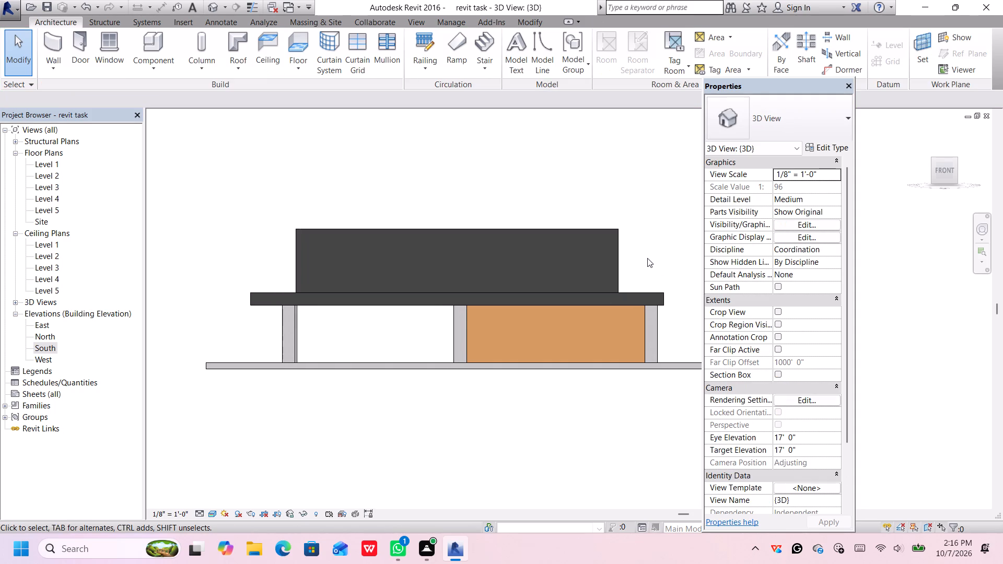
Select the raised slab and review the available floor types, keeping Generic - 2'.
{"action": "left_click", "coordinate": [640, 297]}
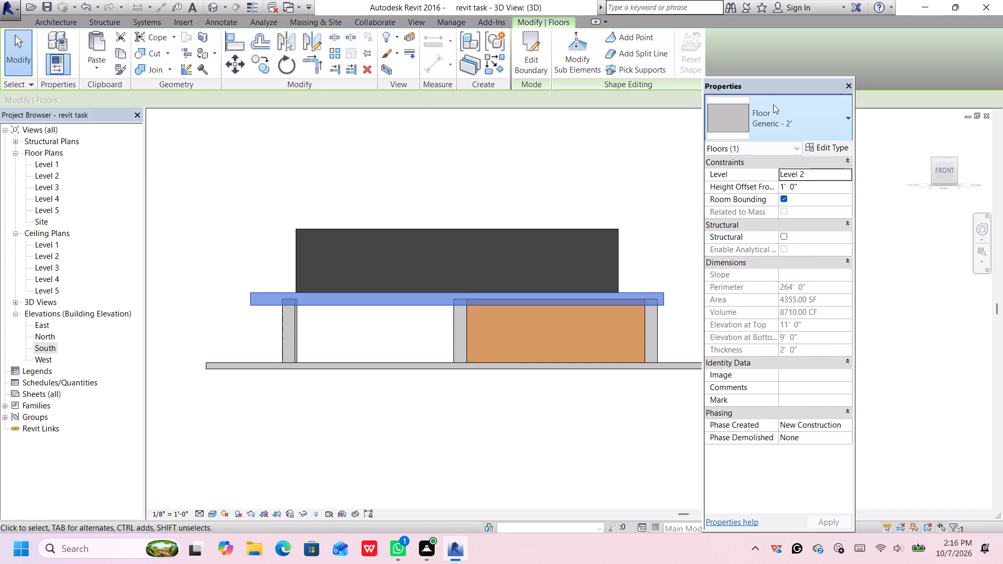
{"action": "left_click", "coordinate": [774, 112]}
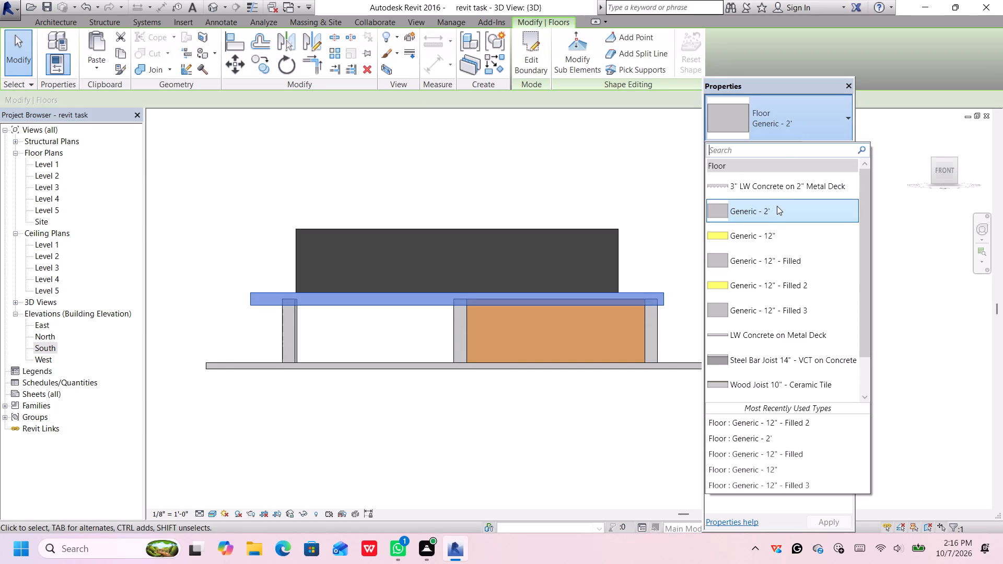
{"action": "scroll", "coordinate": [777, 204], "scroll_direction": "up", "scroll_amount": 1}
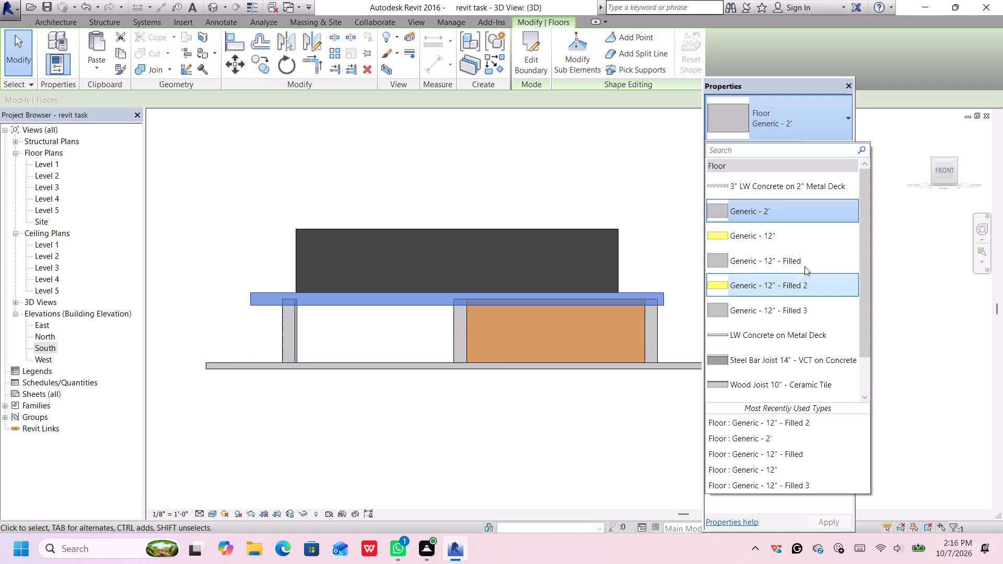
{"action": "scroll", "coordinate": [806, 267], "scroll_direction": "down", "scroll_amount": 3}
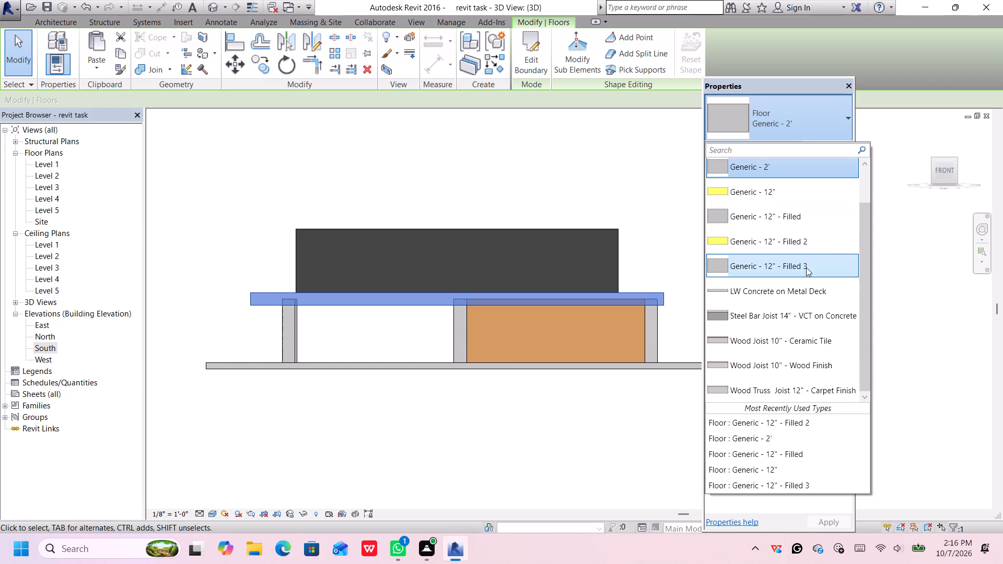
{"action": "scroll", "coordinate": [806, 267], "scroll_direction": "down", "scroll_amount": 1}
{"action": "scroll", "coordinate": [806, 266], "scroll_direction": "up", "scroll_amount": 3}
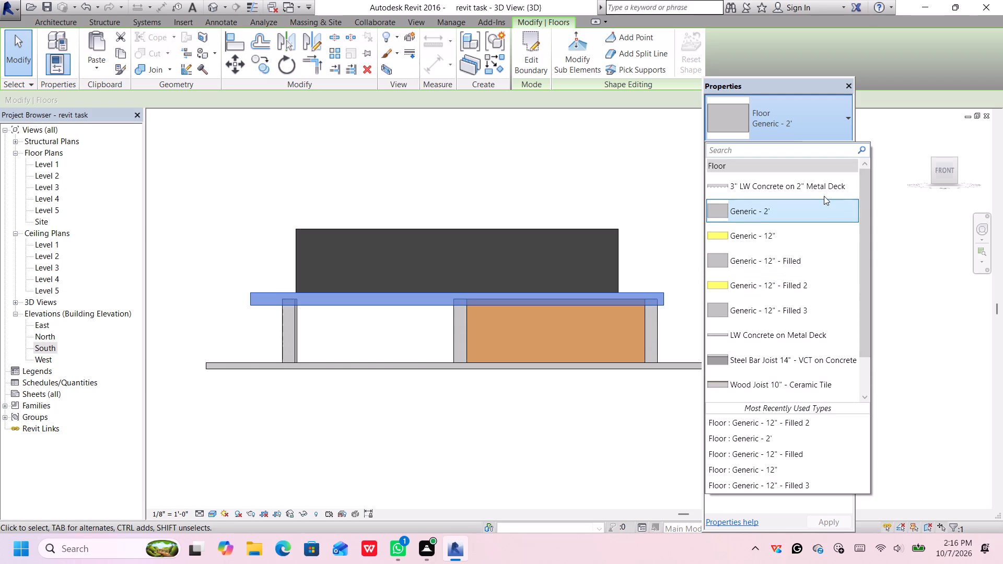
{"action": "left_click", "coordinate": [822, 205]}
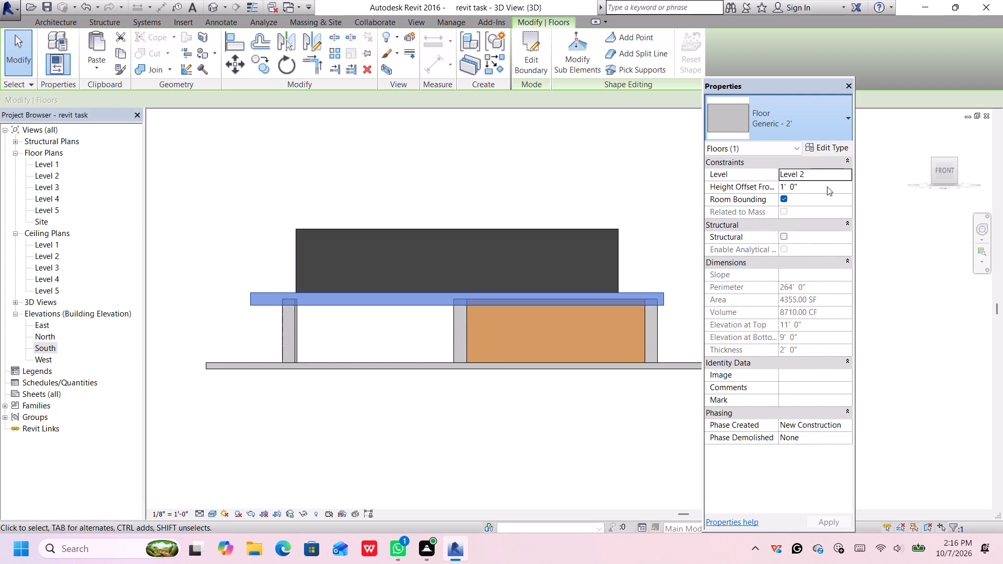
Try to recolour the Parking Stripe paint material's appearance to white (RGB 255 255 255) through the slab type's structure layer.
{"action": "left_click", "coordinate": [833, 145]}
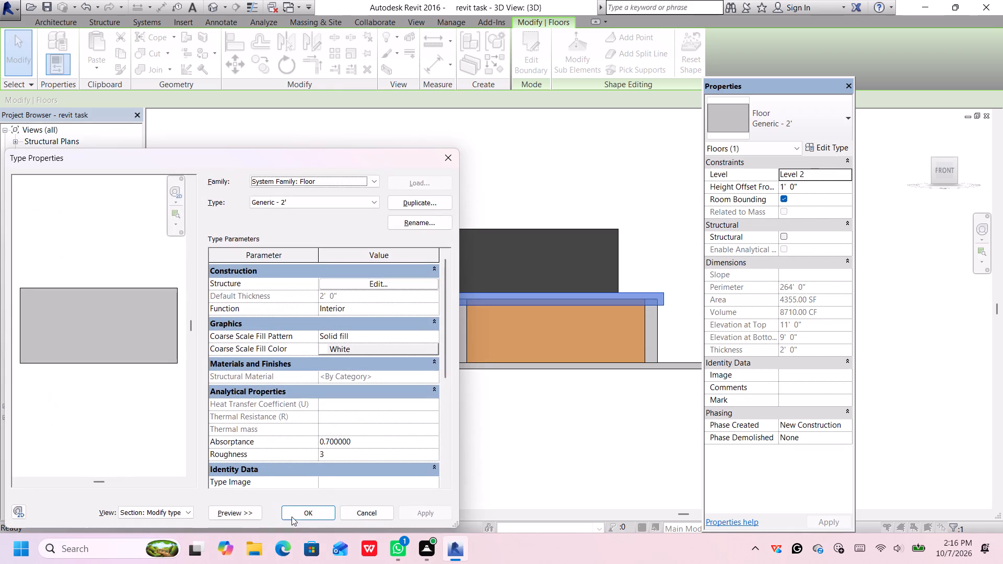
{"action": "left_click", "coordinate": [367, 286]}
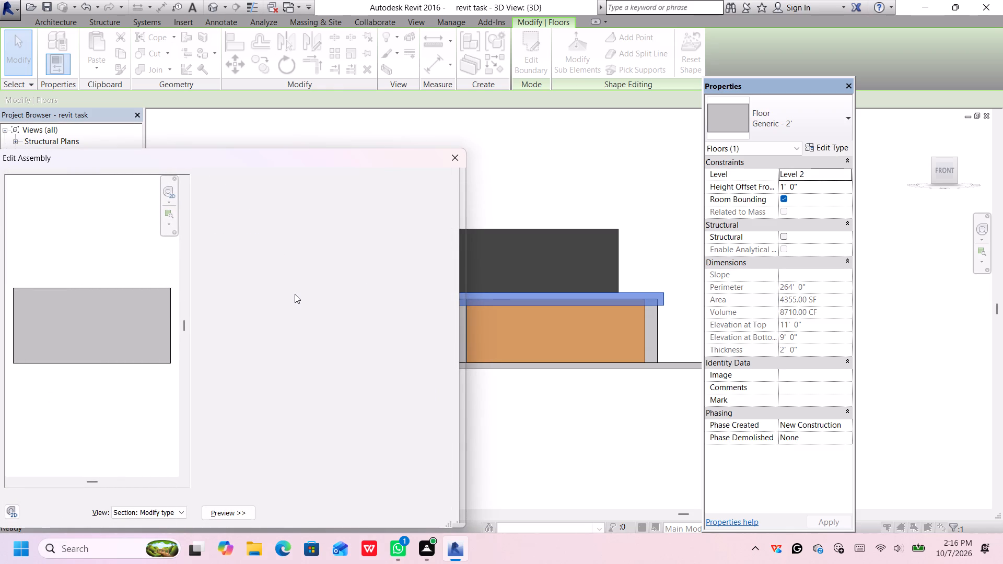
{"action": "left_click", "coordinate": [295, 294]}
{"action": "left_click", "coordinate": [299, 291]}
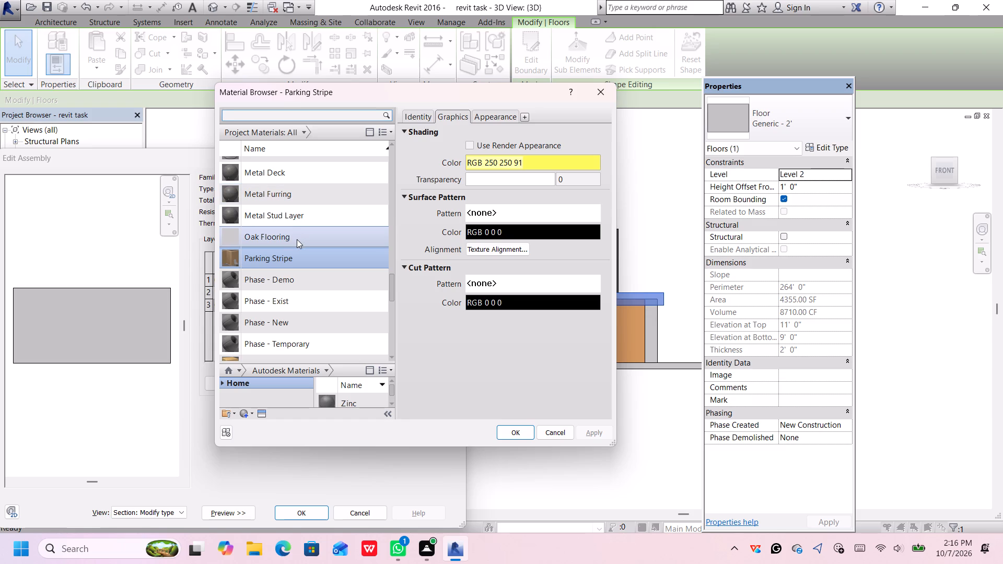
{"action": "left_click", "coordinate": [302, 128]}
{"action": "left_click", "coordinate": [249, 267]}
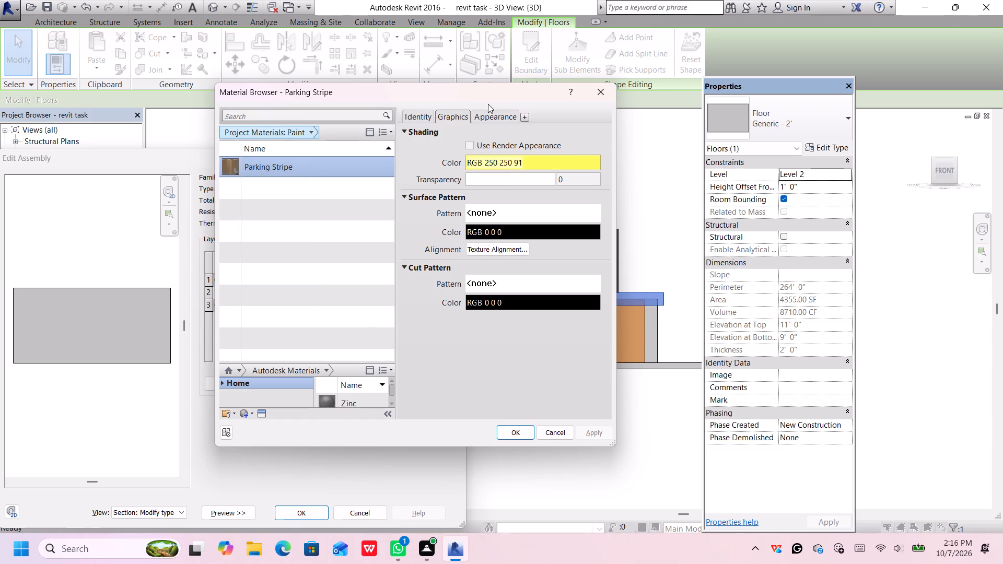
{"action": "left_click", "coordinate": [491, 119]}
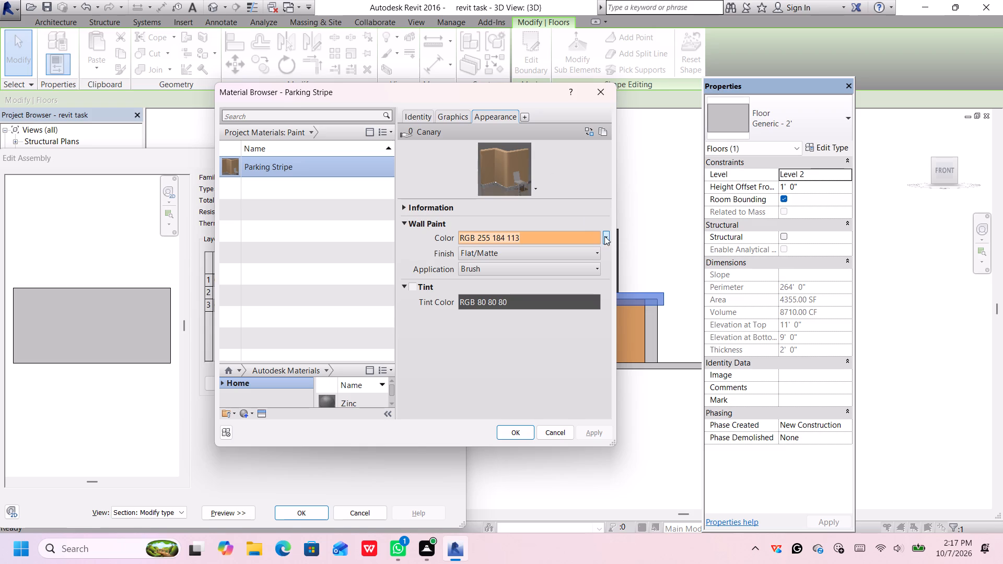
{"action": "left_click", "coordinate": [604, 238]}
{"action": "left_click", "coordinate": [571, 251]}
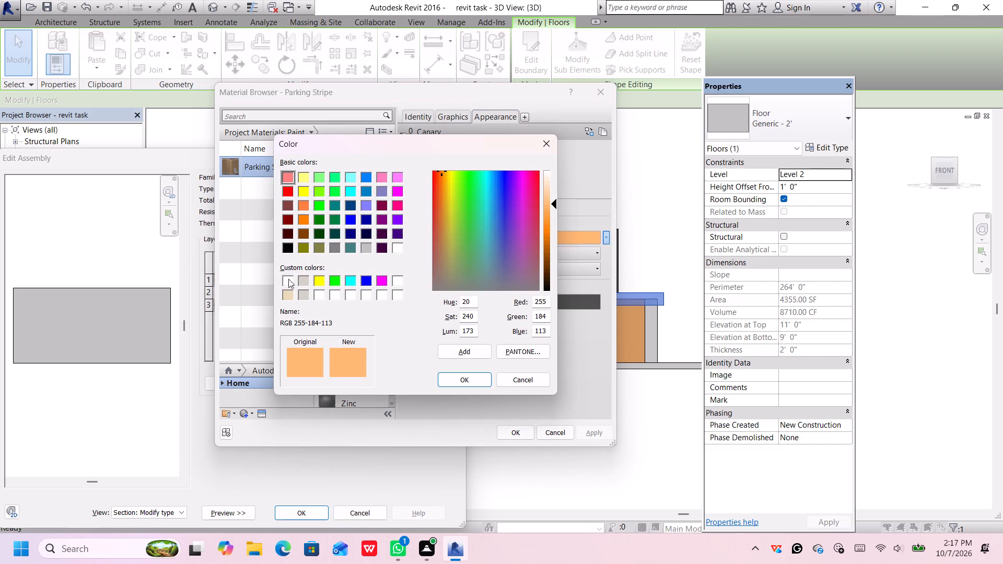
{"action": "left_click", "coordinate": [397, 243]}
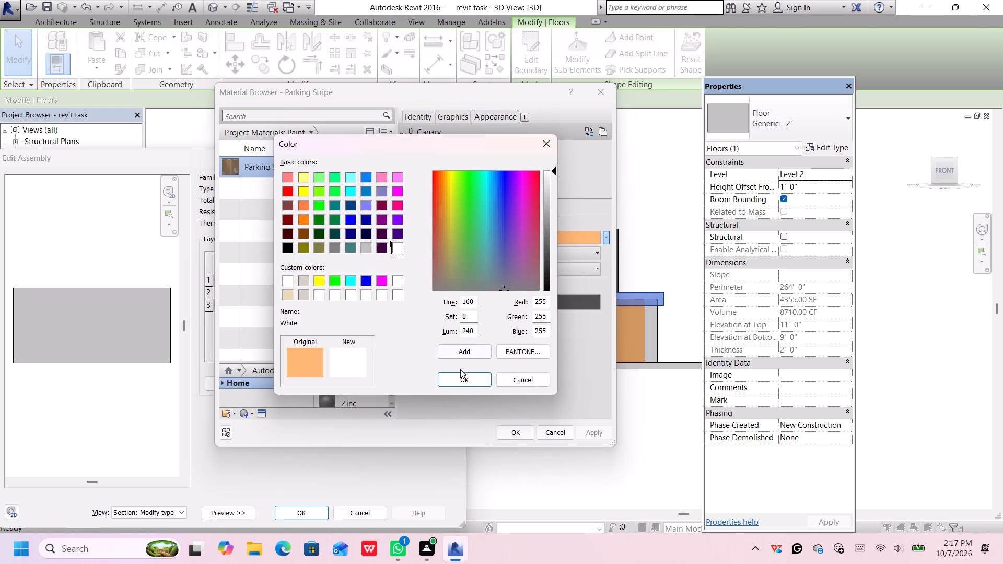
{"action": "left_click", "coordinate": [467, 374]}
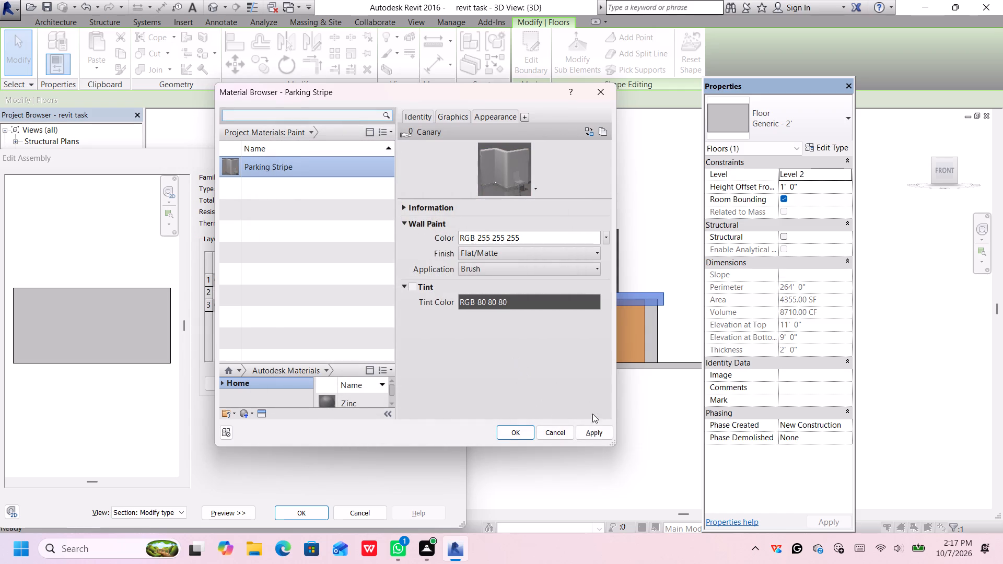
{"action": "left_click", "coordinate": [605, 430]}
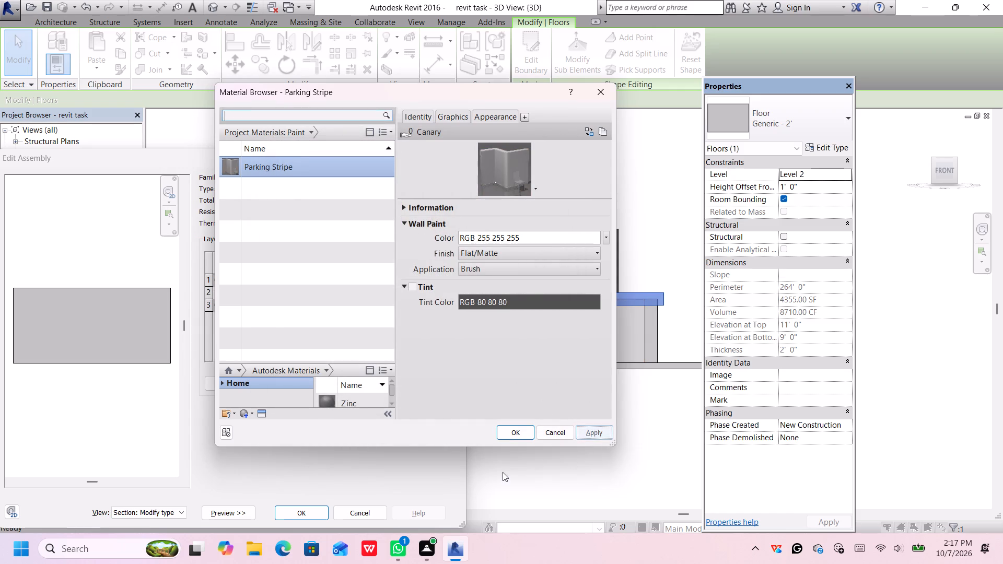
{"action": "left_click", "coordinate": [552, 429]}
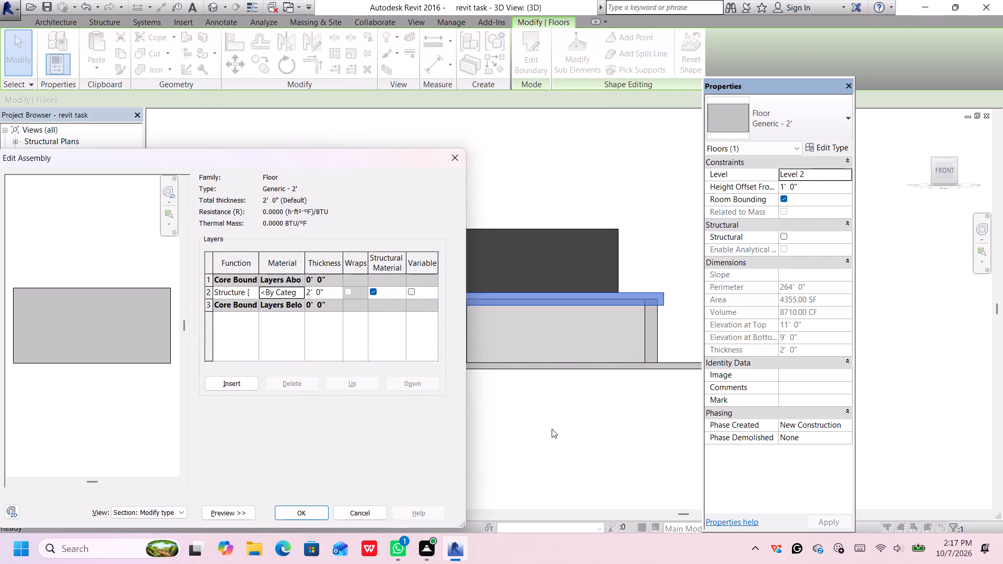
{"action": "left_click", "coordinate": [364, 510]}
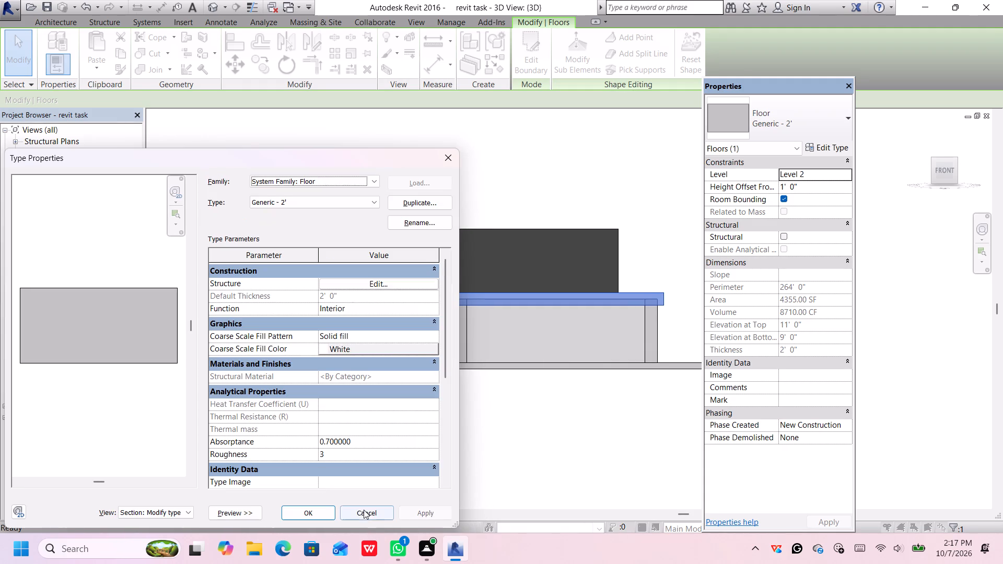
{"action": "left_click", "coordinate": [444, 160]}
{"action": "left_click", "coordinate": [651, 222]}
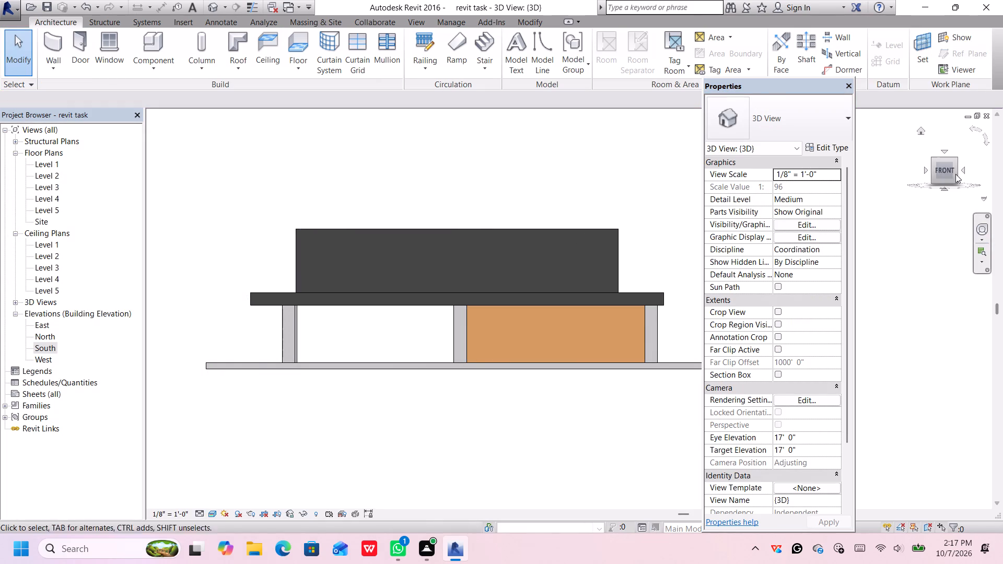
Start the Door command with the model seen from the front and review the available Single-Flush door sizes.
{"action": "left_click", "coordinate": [932, 160]}
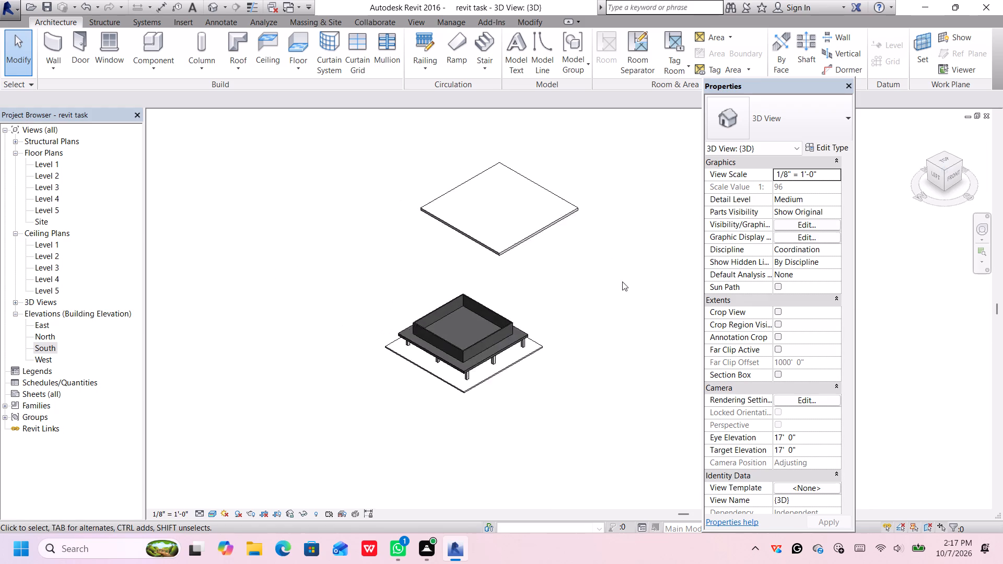
{"action": "left_click", "coordinate": [956, 176]}
{"action": "scroll", "coordinate": [493, 319], "scroll_direction": "up", "scroll_amount": 14}
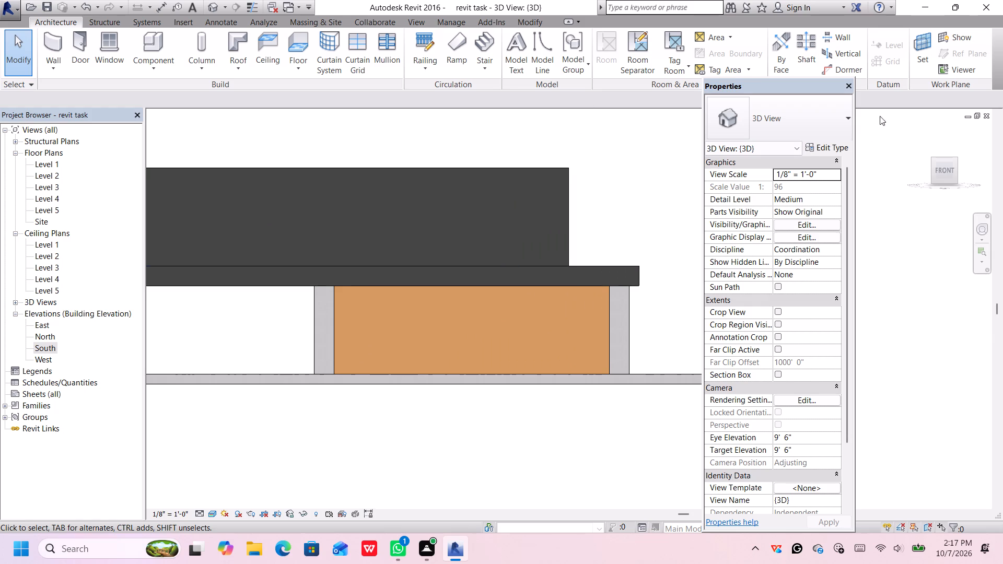
{"action": "scroll", "coordinate": [540, 178], "scroll_direction": "down", "scroll_amount": 4}
{"action": "middle_click_drag", "start_coordinate": [554, 183], "coordinate": [596, 198]}
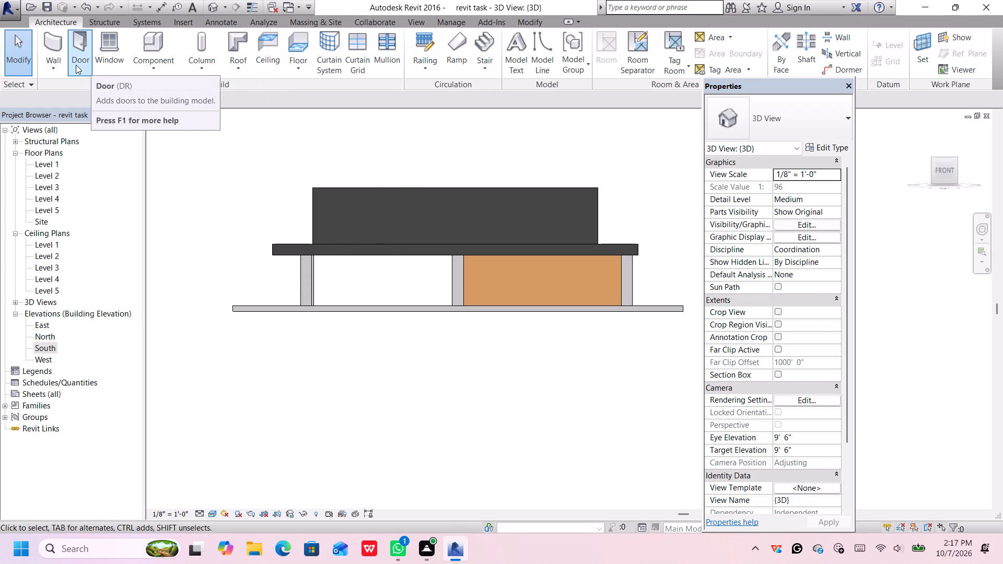
{"action": "left_click", "coordinate": [77, 43]}
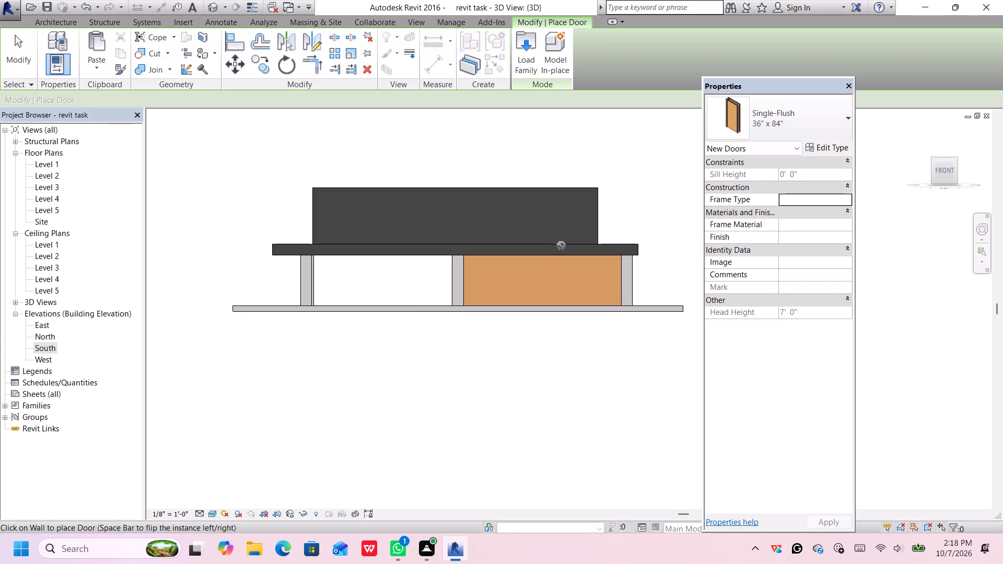
{"action": "left_click", "coordinate": [814, 126]}
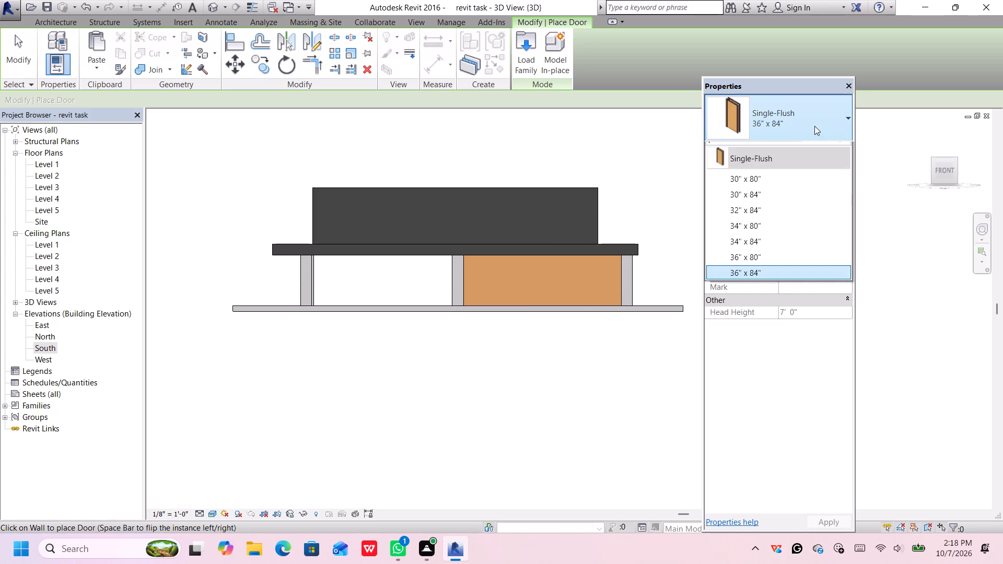
{"action": "left_click", "coordinate": [814, 126]}
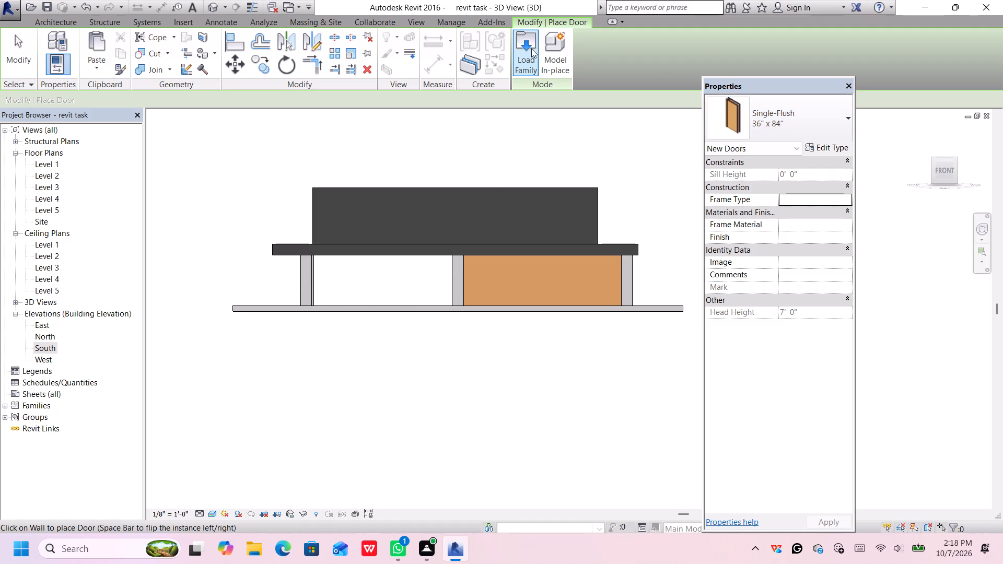
Open the US Imperial Doors library for loading a family and preview the general curtain-wall, double and single door families.
{"action": "left_click", "coordinate": [530, 49]}
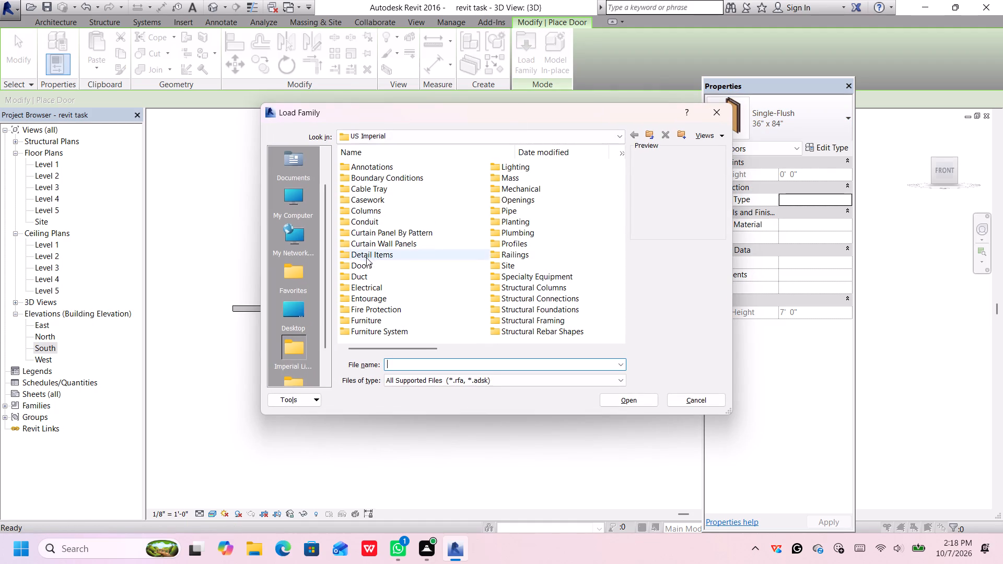
{"action": "double_click", "coordinate": [368, 263]}
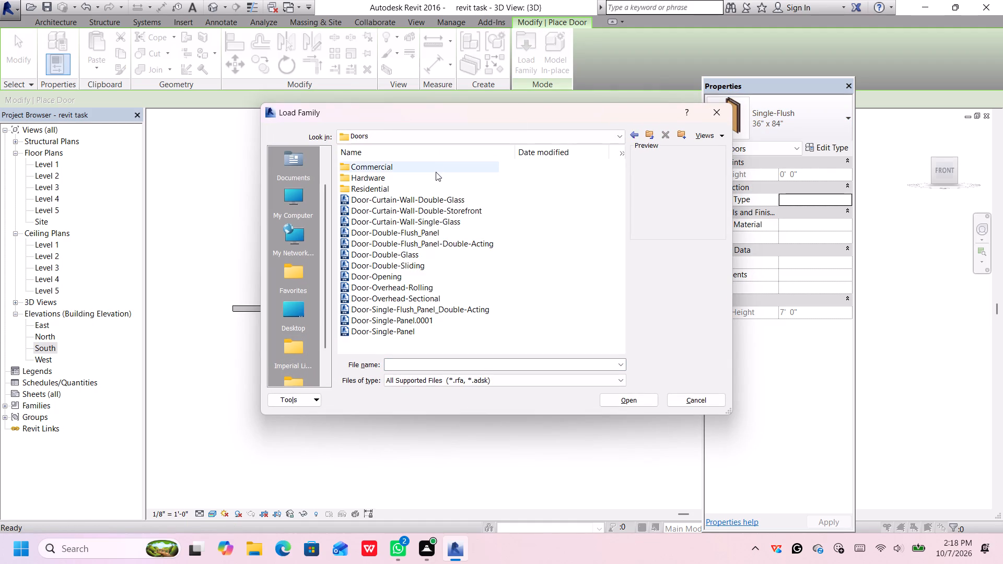
{"action": "left_click", "coordinate": [411, 197]}
{"action": "left_click", "coordinate": [410, 209]}
{"action": "left_click", "coordinate": [408, 218]}
{"action": "left_click", "coordinate": [406, 221]}
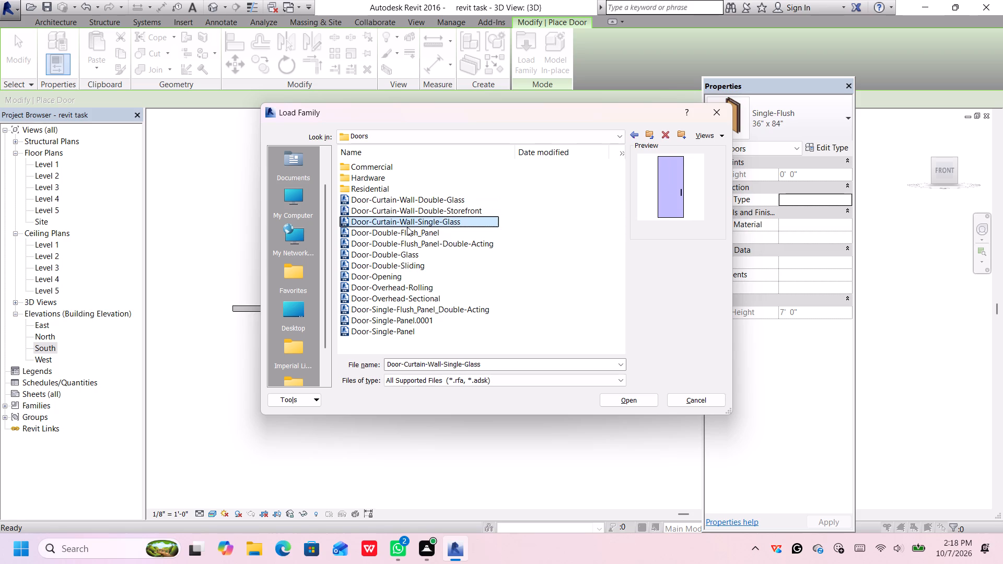
{"action": "left_click", "coordinate": [406, 239]}
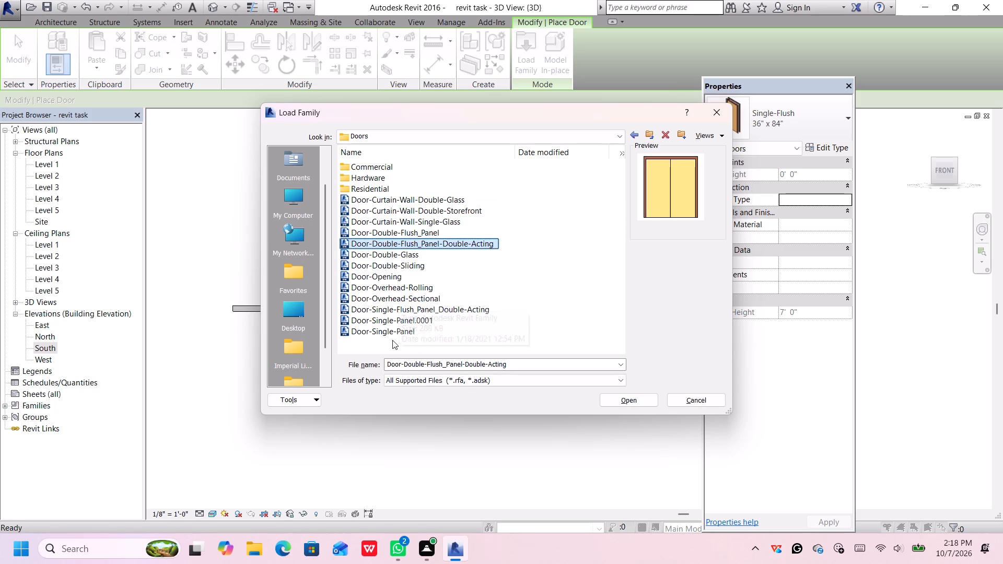
{"action": "left_click", "coordinate": [392, 334]}
{"action": "left_click", "coordinate": [395, 330]}
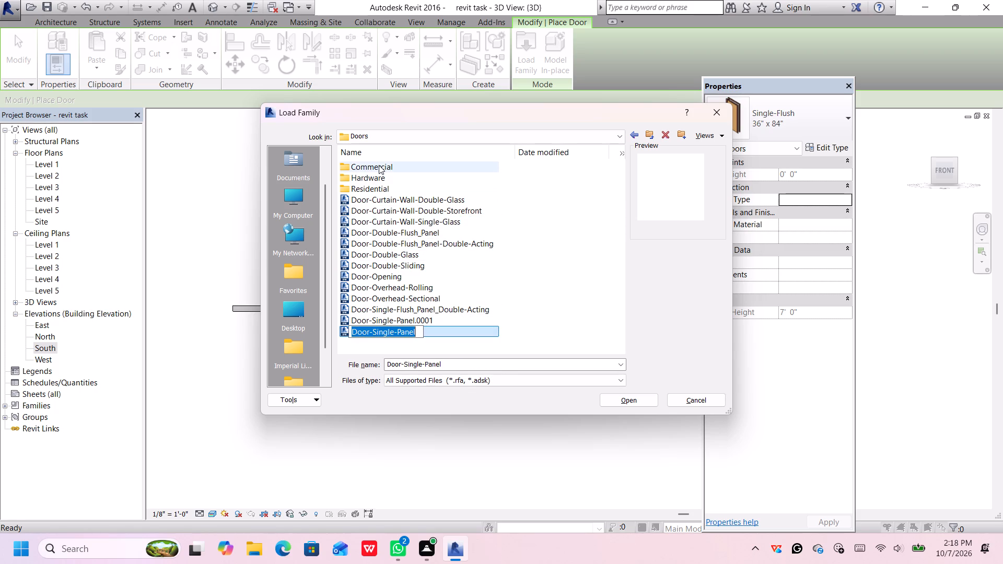
Preview the exterior and passage door families in the Commercial doors folder of the library.
{"action": "double_click", "coordinate": [379, 164]}
{"action": "left_click", "coordinate": [379, 164]}
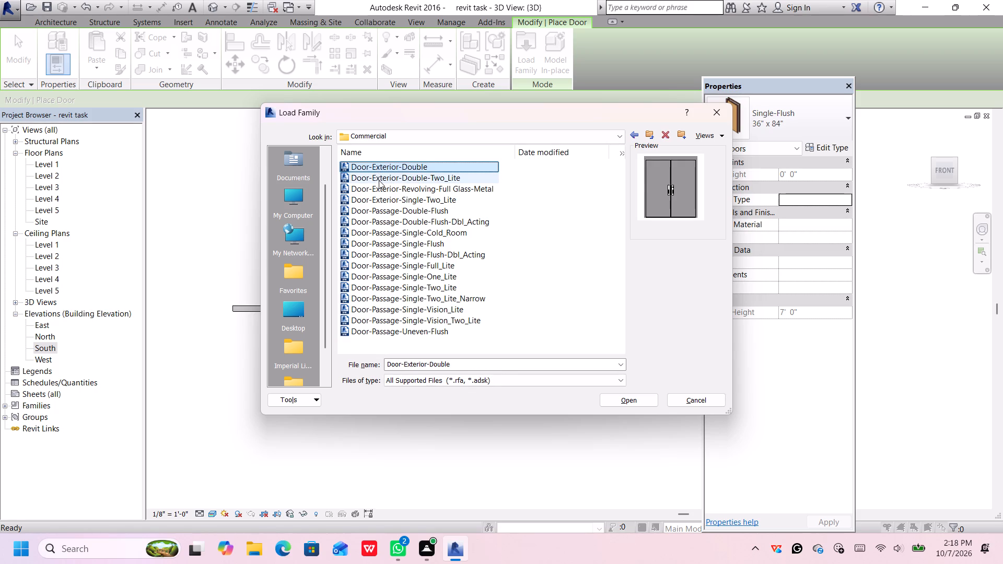
{"action": "left_click", "coordinate": [379, 178]}
{"action": "left_click", "coordinate": [382, 185]}
{"action": "left_click", "coordinate": [391, 205]}
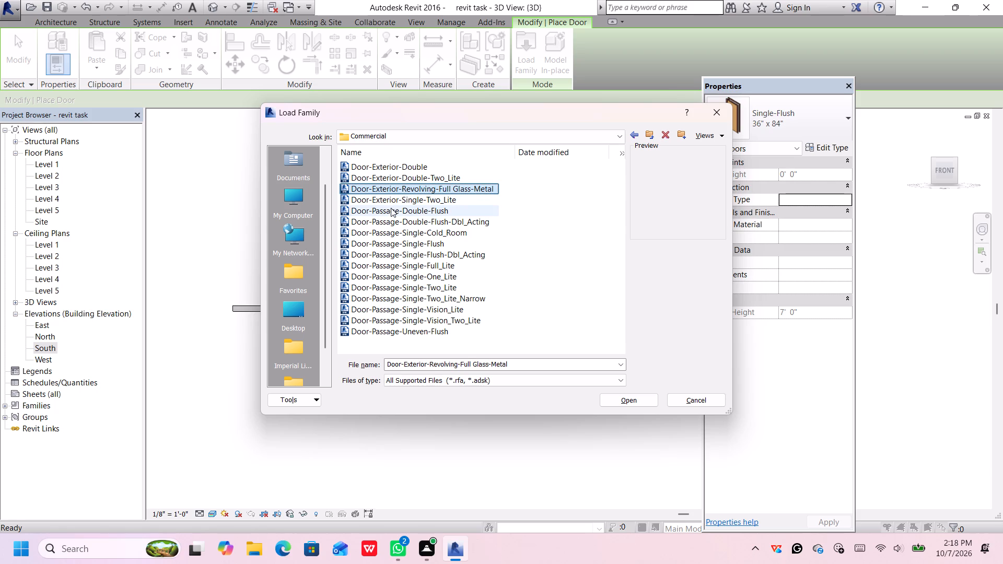
{"action": "left_click", "coordinate": [391, 217]}
{"action": "left_click", "coordinate": [393, 233]}
{"action": "left_click", "coordinate": [393, 247]}
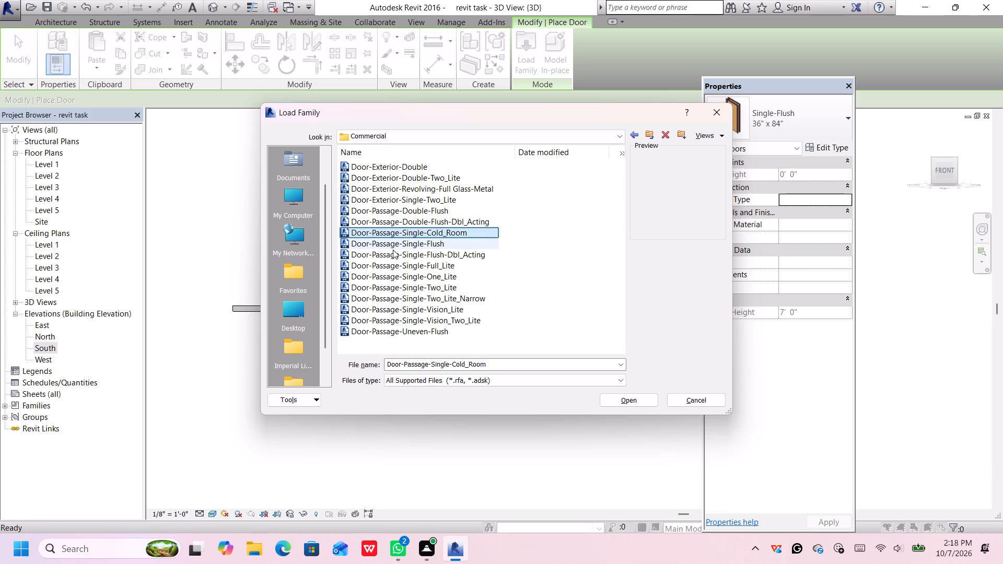
{"action": "left_click", "coordinate": [393, 263]}
{"action": "left_click", "coordinate": [391, 281]}
{"action": "left_click", "coordinate": [392, 295]}
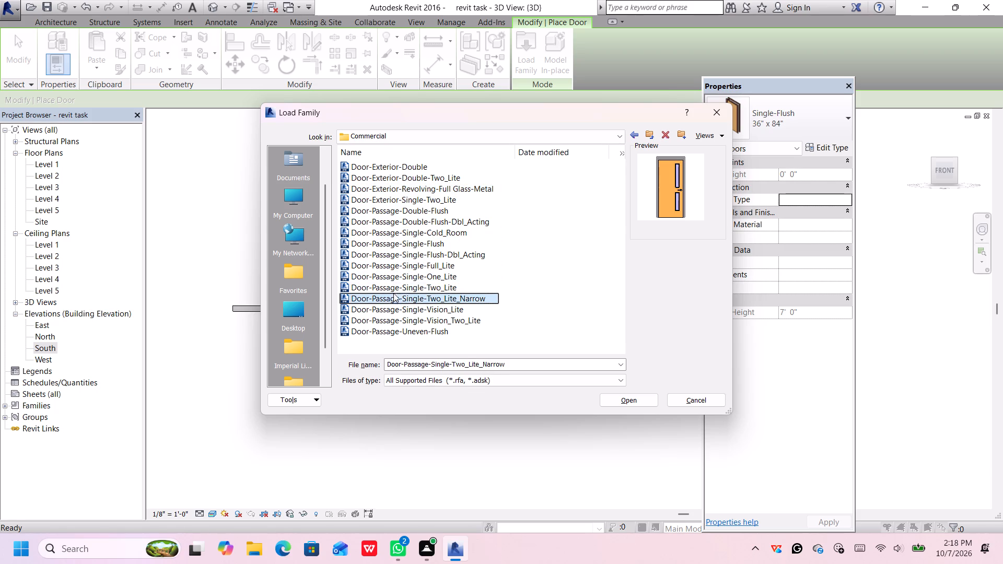
{"action": "left_click", "coordinate": [400, 311]}
{"action": "left_click", "coordinate": [401, 328]}
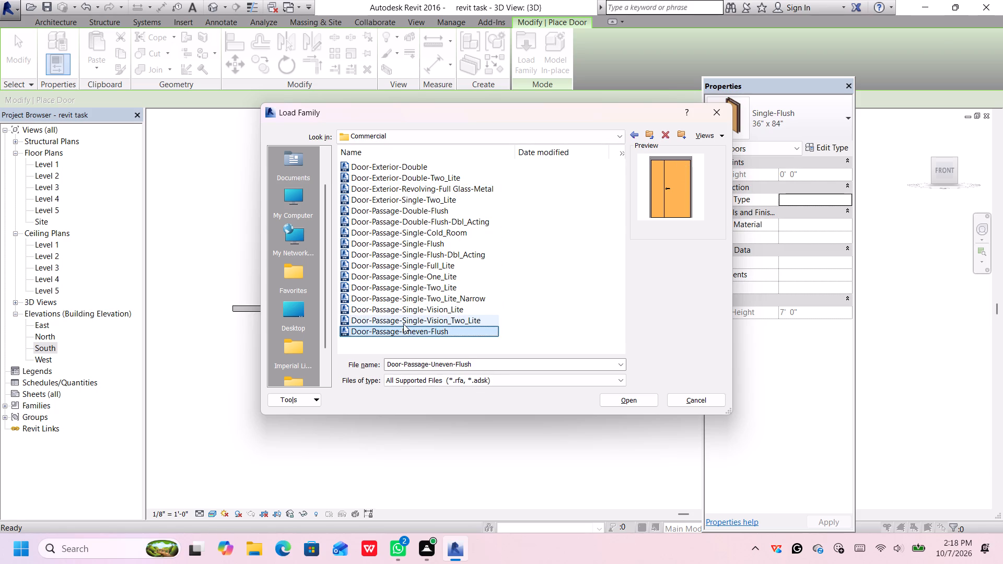
{"action": "left_click", "coordinate": [405, 322]}
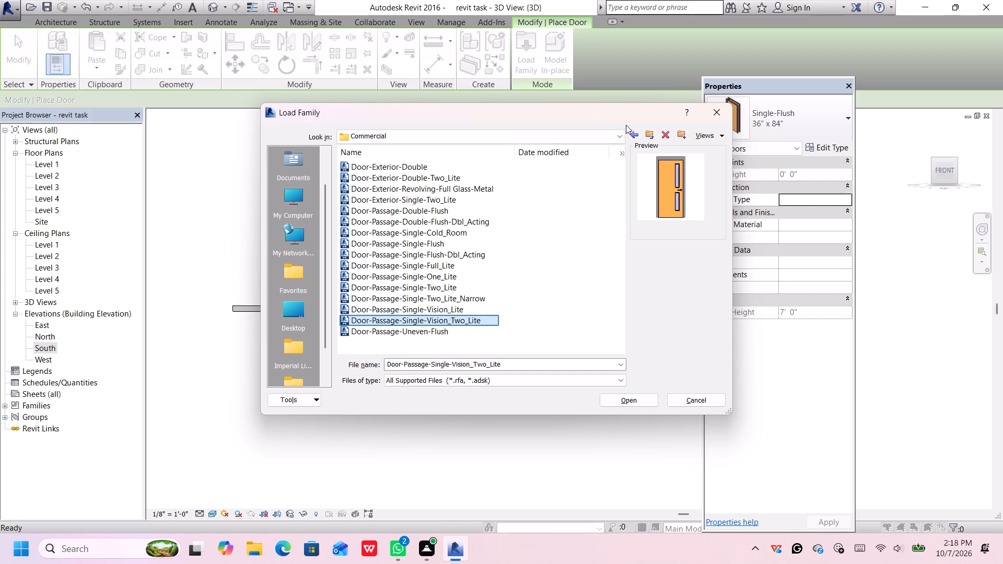
Preview the exterior, garage and interior door families in the Residential doors folder of the library.
{"action": "left_click", "coordinate": [634, 136]}
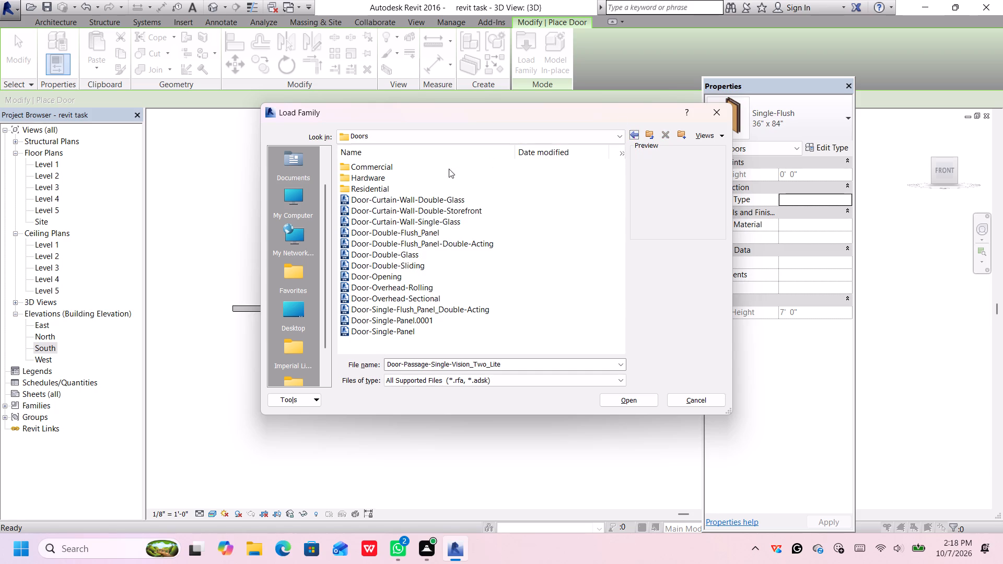
{"action": "left_click", "coordinate": [445, 191]}
{"action": "left_click", "coordinate": [445, 190]}
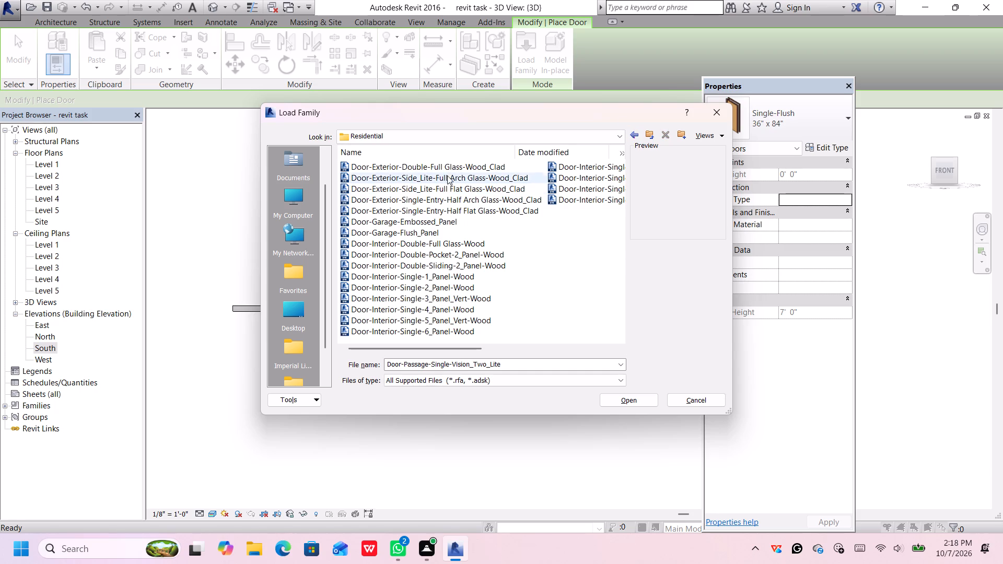
{"action": "left_click", "coordinate": [454, 164]}
{"action": "left_click", "coordinate": [460, 179]}
{"action": "left_click", "coordinate": [462, 185]}
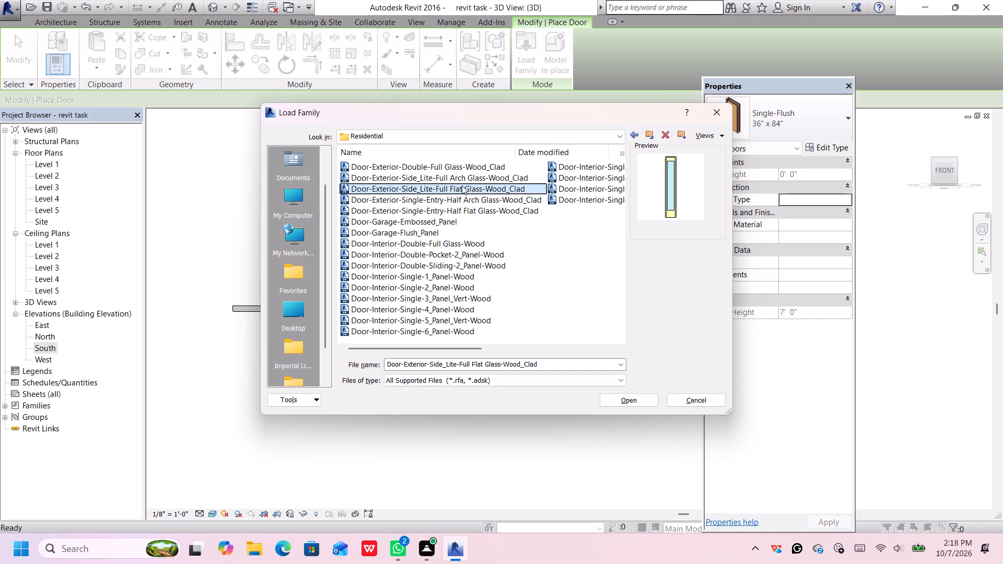
{"action": "left_click", "coordinate": [466, 195]}
{"action": "left_click", "coordinate": [466, 209]}
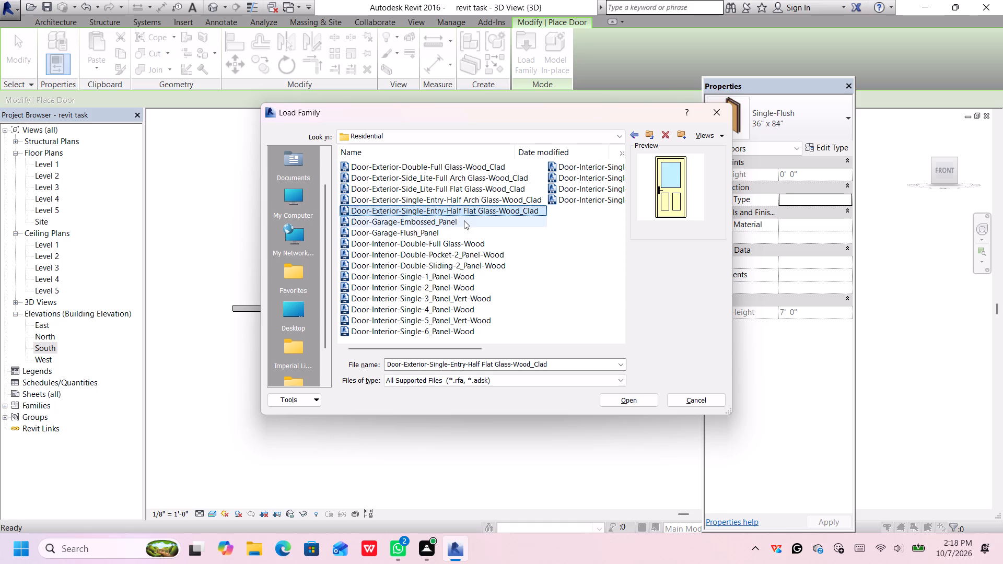
{"action": "left_click", "coordinate": [464, 220]}
{"action": "left_click", "coordinate": [456, 229]}
{"action": "left_click", "coordinate": [451, 242]}
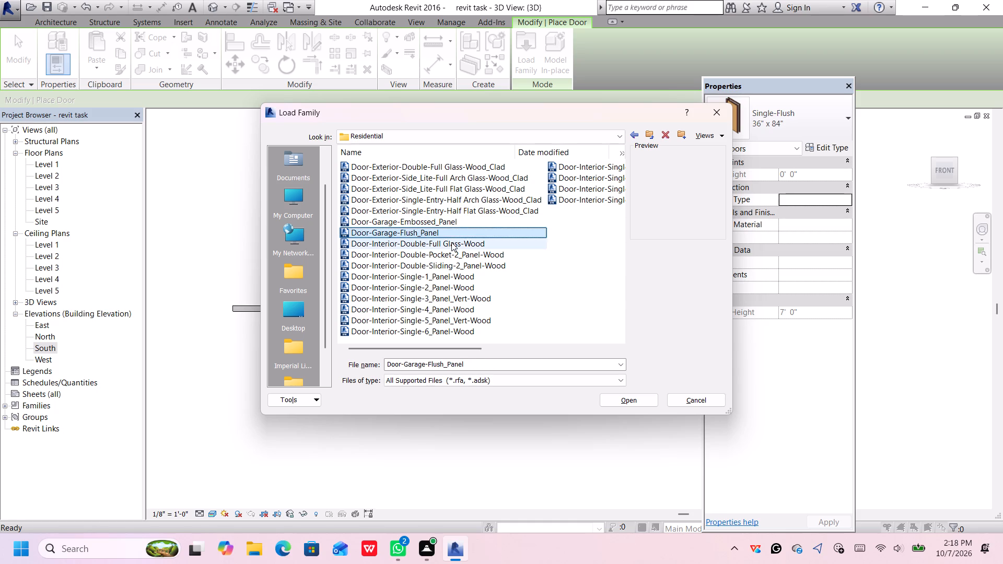
{"action": "left_click", "coordinate": [468, 255]}
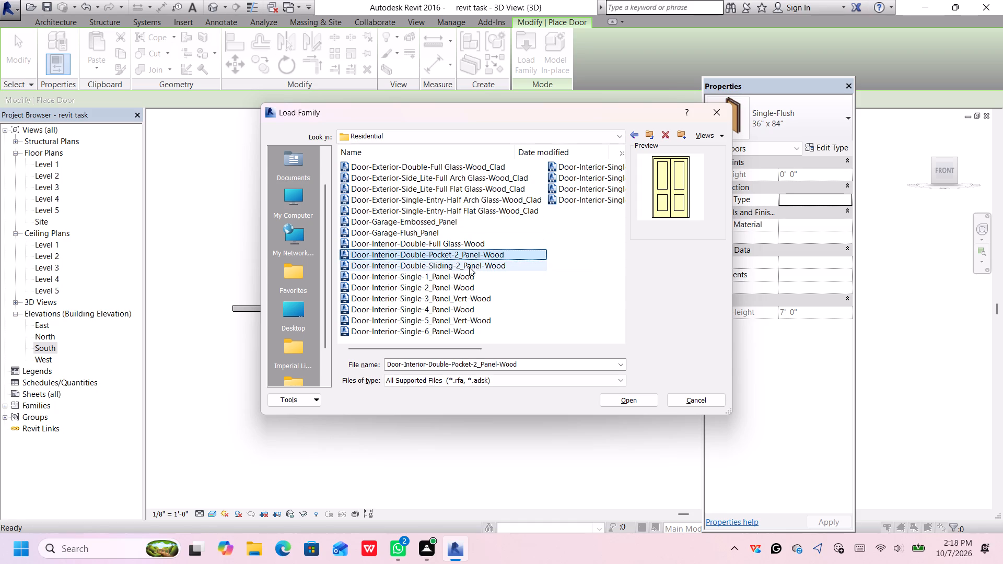
{"action": "left_click", "coordinate": [469, 266]}
{"action": "left_click", "coordinate": [466, 287]}
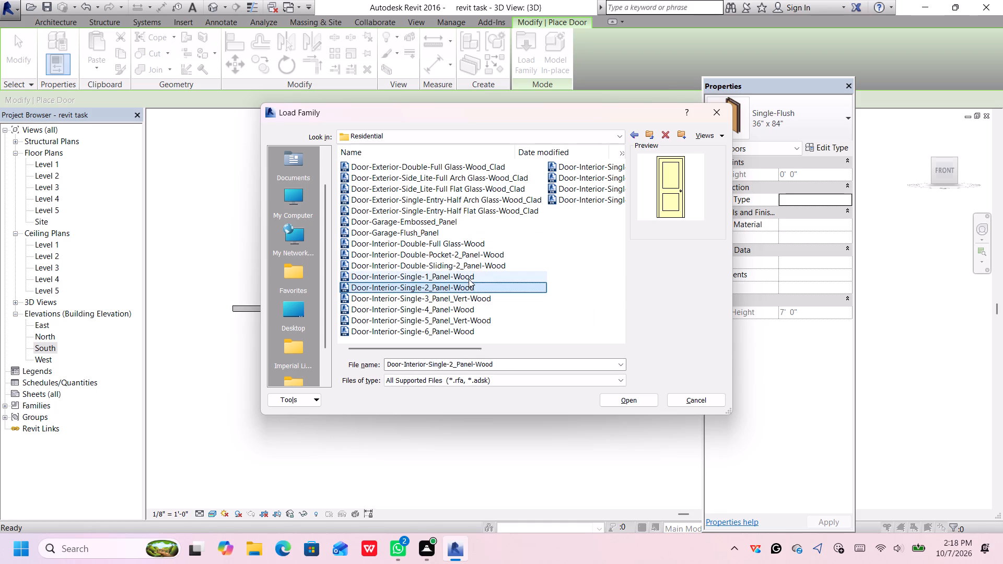
{"action": "left_click", "coordinate": [469, 279]}
{"action": "left_click", "coordinate": [466, 290]}
{"action": "left_click", "coordinate": [468, 297]}
{"action": "left_click", "coordinate": [466, 308]}
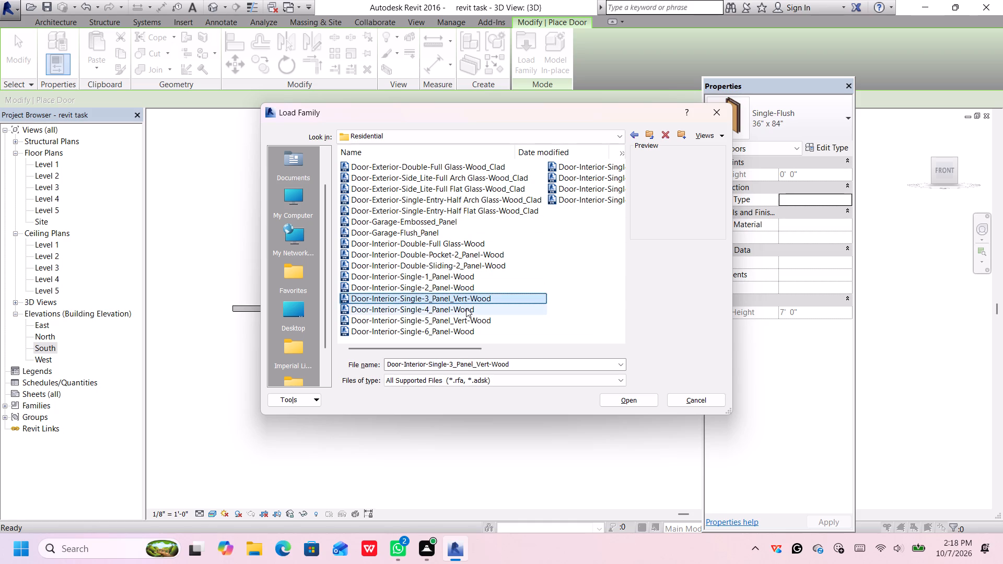
{"action": "left_click", "coordinate": [464, 320]}
{"action": "left_click", "coordinate": [463, 326]}
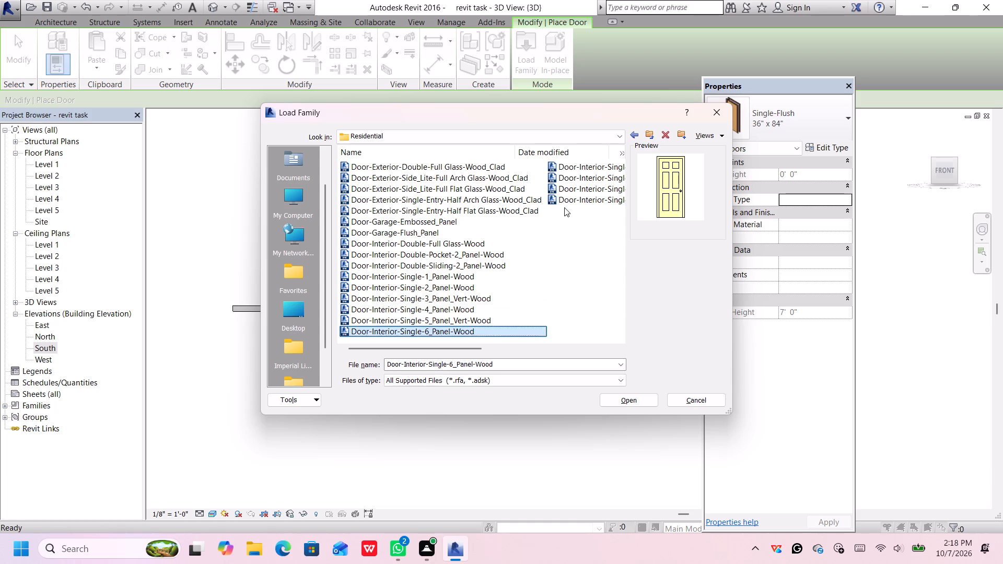
{"action": "left_click", "coordinate": [584, 169]}
{"action": "left_click", "coordinate": [581, 177]}
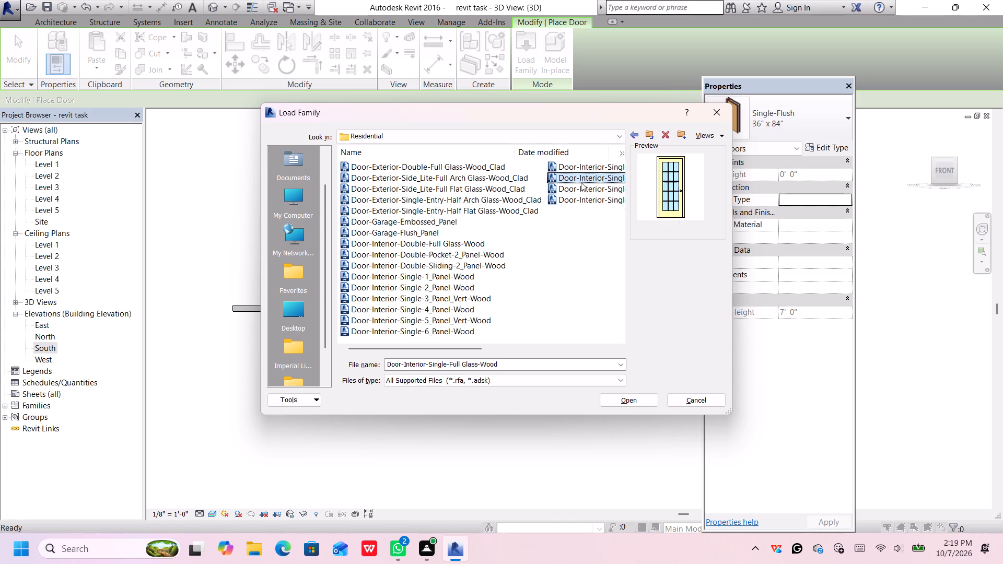
{"action": "left_click", "coordinate": [583, 186]}
{"action": "left_click", "coordinate": [584, 196]}
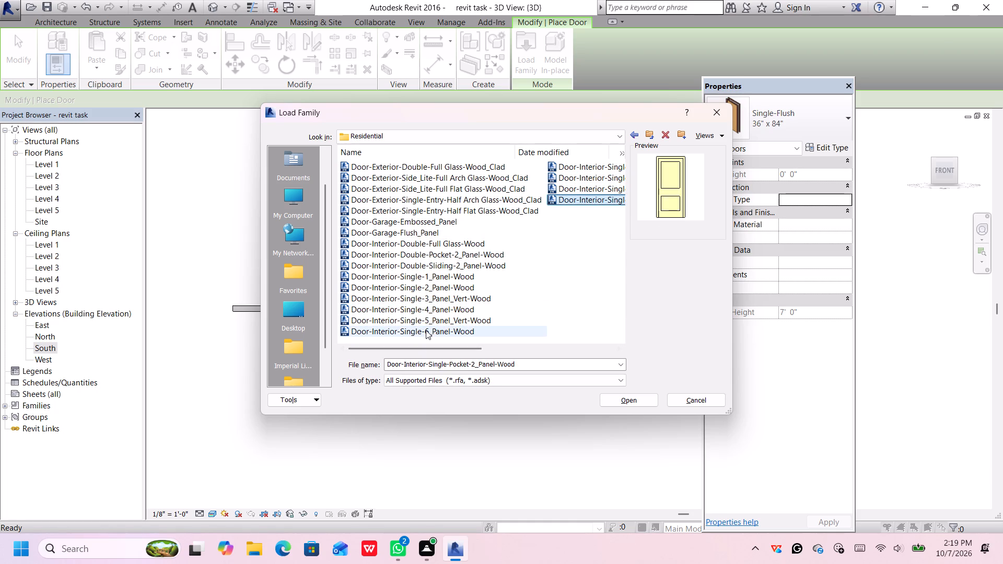
Preview the exterior, garage and double interior door families in the Residential doors folder again.
{"action": "left_click", "coordinate": [464, 167]}
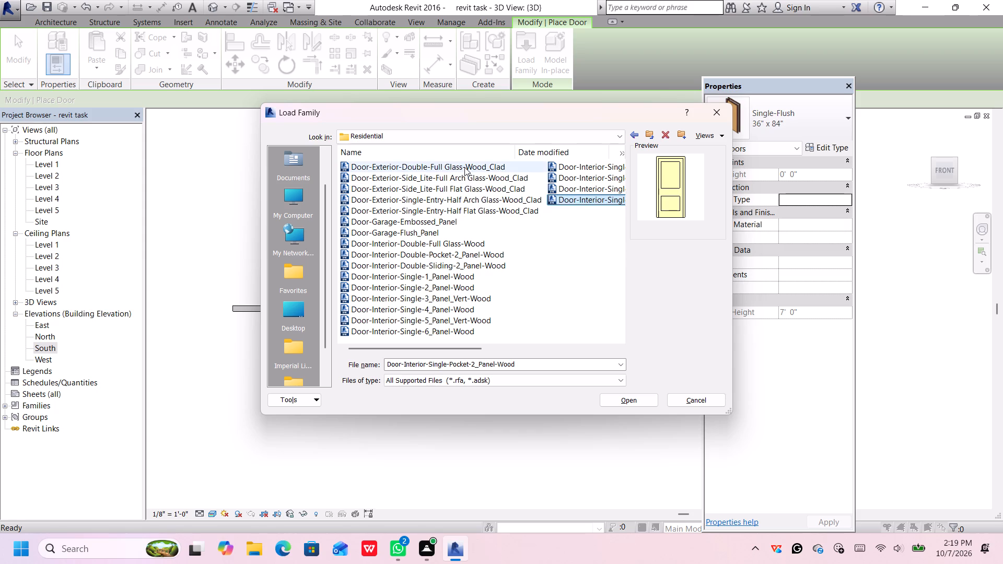
{"action": "left_click", "coordinate": [465, 180]}
{"action": "left_click", "coordinate": [471, 186]}
{"action": "left_click", "coordinate": [474, 193]}
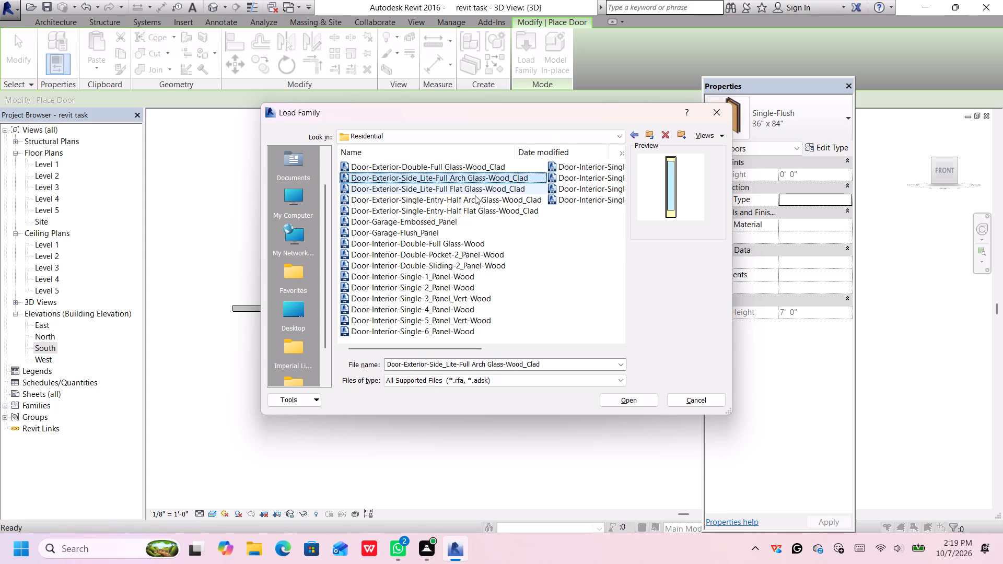
{"action": "left_click", "coordinate": [476, 198]}
{"action": "left_click", "coordinate": [479, 207]}
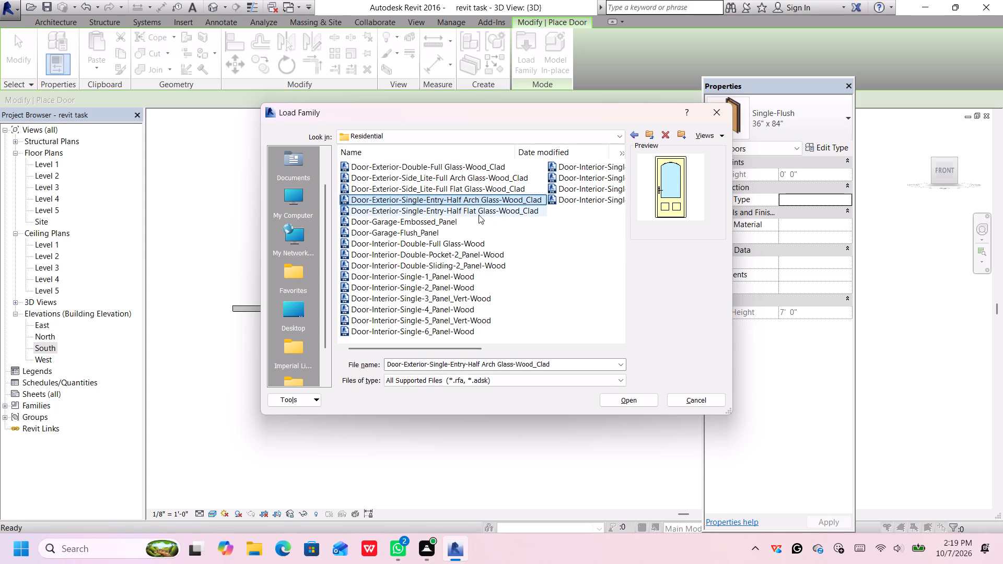
{"action": "left_click", "coordinate": [479, 216]}
{"action": "left_click", "coordinate": [481, 224]}
{"action": "left_click", "coordinate": [477, 232]}
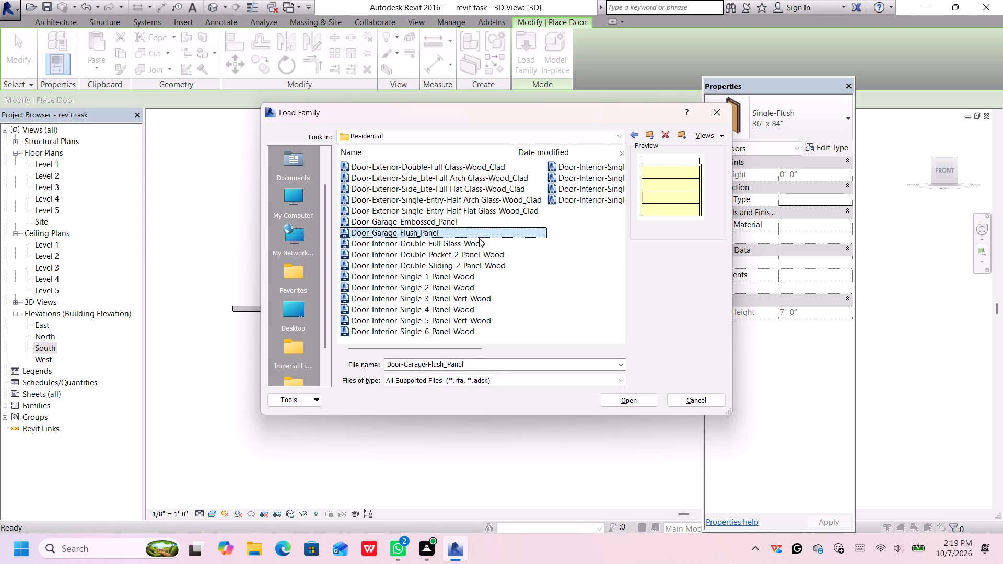
{"action": "left_click", "coordinate": [481, 240]}
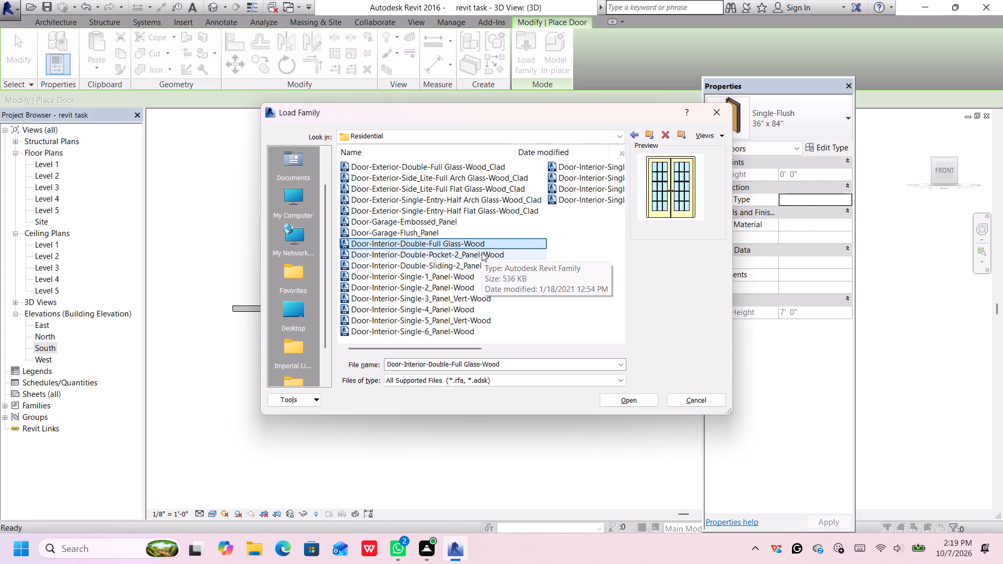
{"action": "left_click", "coordinate": [479, 250]}
{"action": "left_click", "coordinate": [479, 260]}
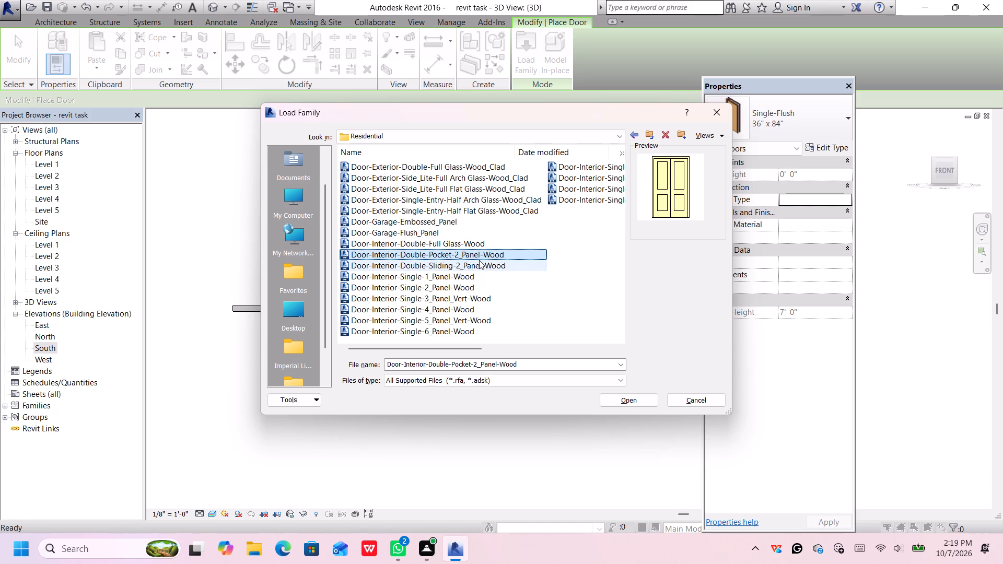
Preview the single interior panel, flush and pocket door families in the Residential doors folder.
{"action": "left_click", "coordinate": [484, 279]}
{"action": "left_click", "coordinate": [484, 287]}
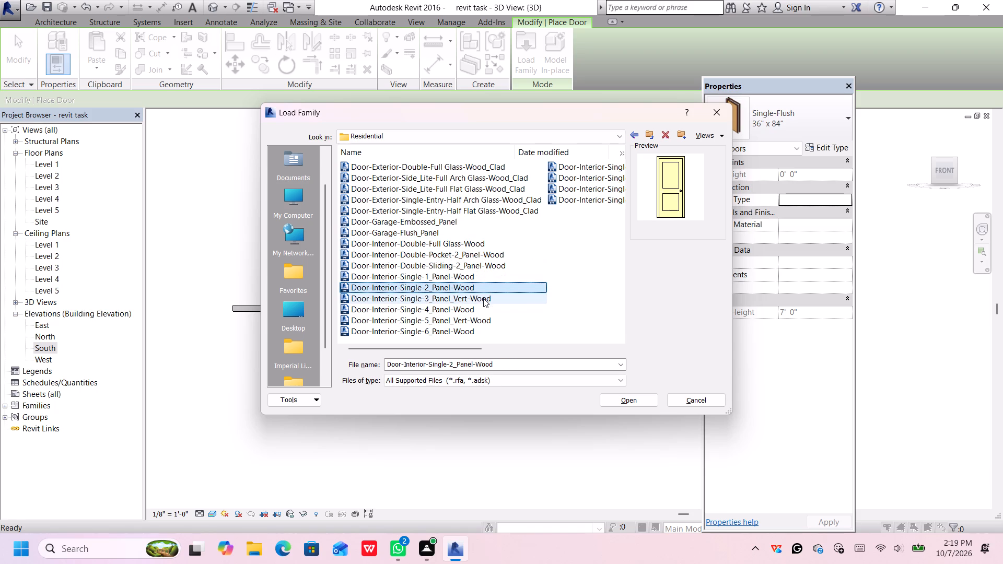
{"action": "left_click", "coordinate": [483, 298]}
{"action": "left_click", "coordinate": [483, 307]}
{"action": "left_click", "coordinate": [483, 311]}
{"action": "left_click", "coordinate": [481, 321]}
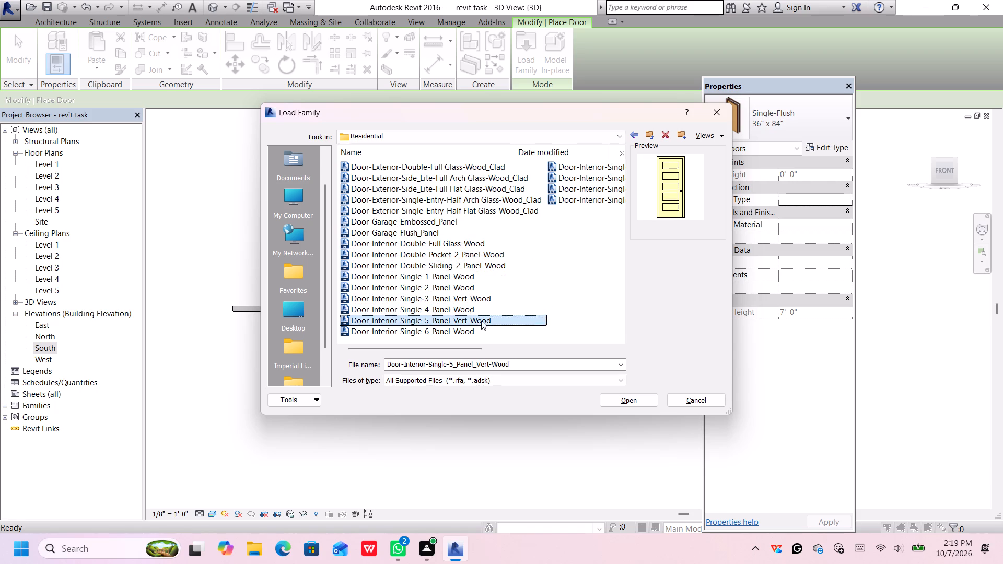
{"action": "left_click", "coordinate": [480, 338]}
{"action": "left_click", "coordinate": [481, 346]}
{"action": "left_click", "coordinate": [485, 336]}
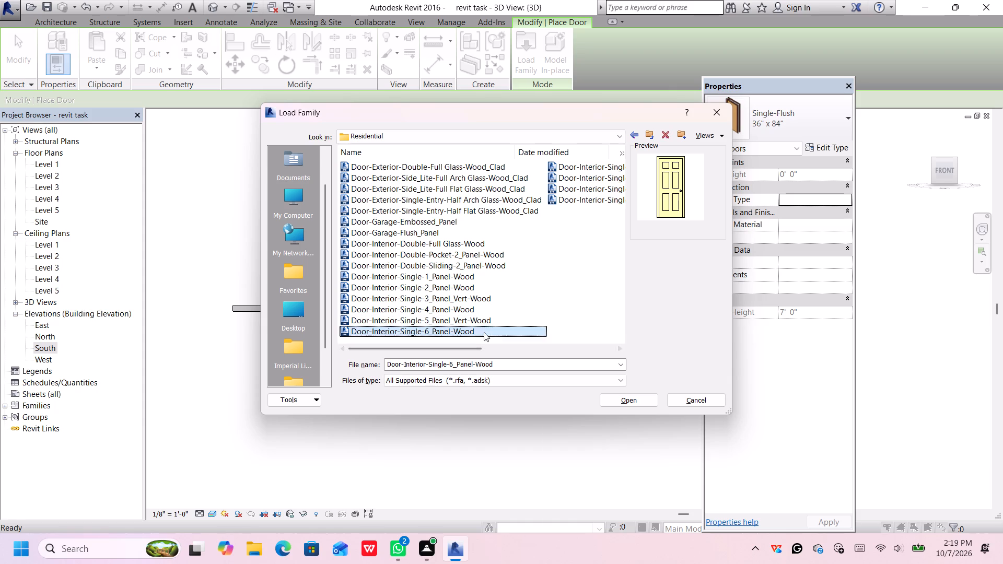
{"action": "left_click", "coordinate": [580, 167]}
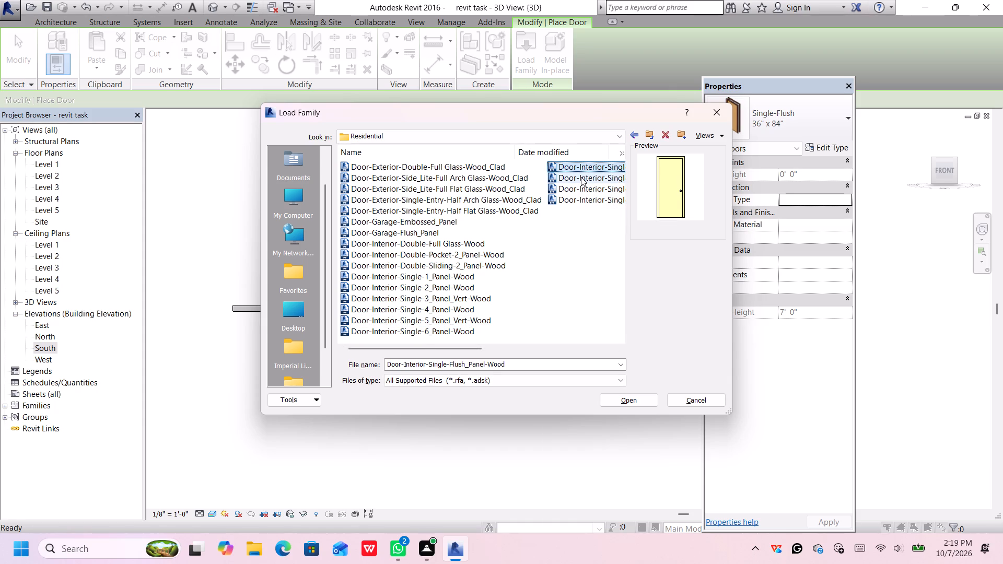
{"action": "left_click", "coordinate": [581, 177]}
{"action": "left_click", "coordinate": [584, 194]}
{"action": "left_click", "coordinate": [584, 201]}
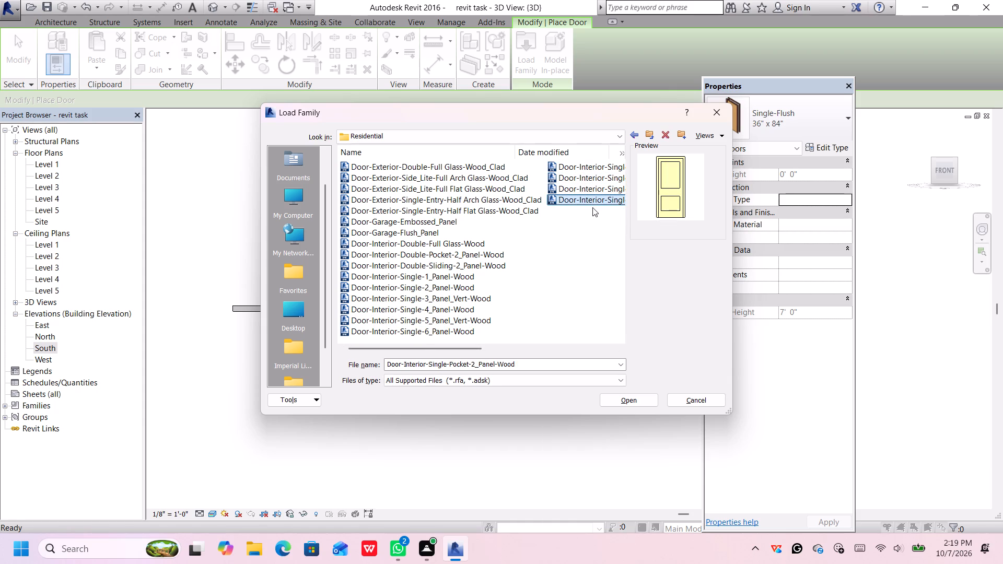
Return to the main Doors folder and preview its curtain-wall, double, opening, overhead and single door families.
{"action": "left_click", "coordinate": [635, 136]}
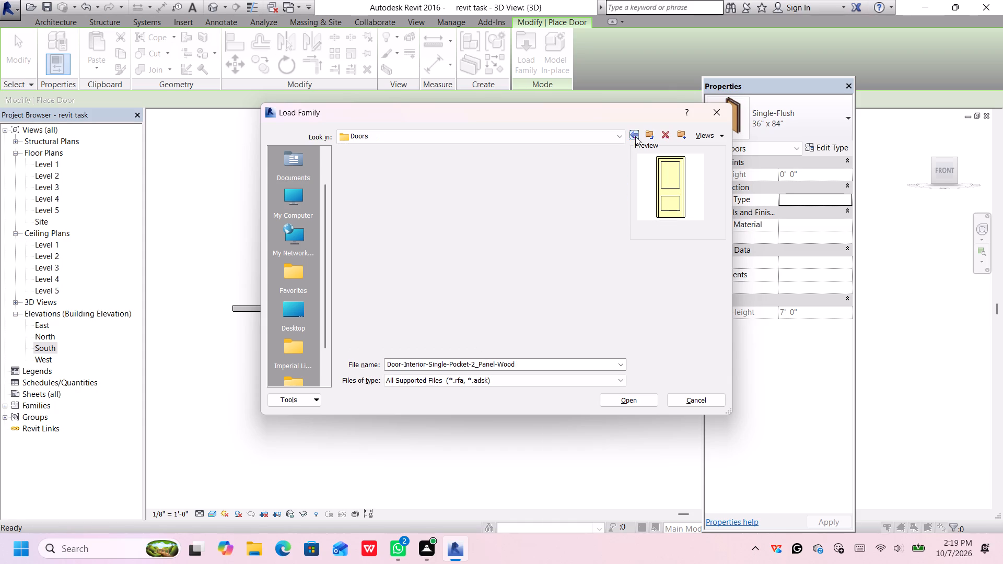
{"action": "left_click", "coordinate": [416, 195]}
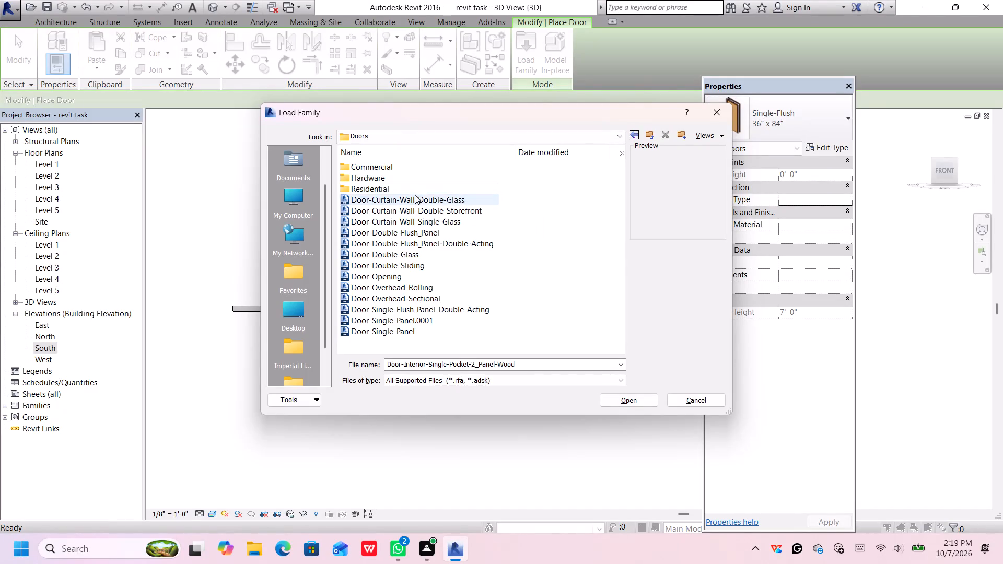
{"action": "left_click", "coordinate": [416, 203]}
{"action": "left_click", "coordinate": [416, 209]}
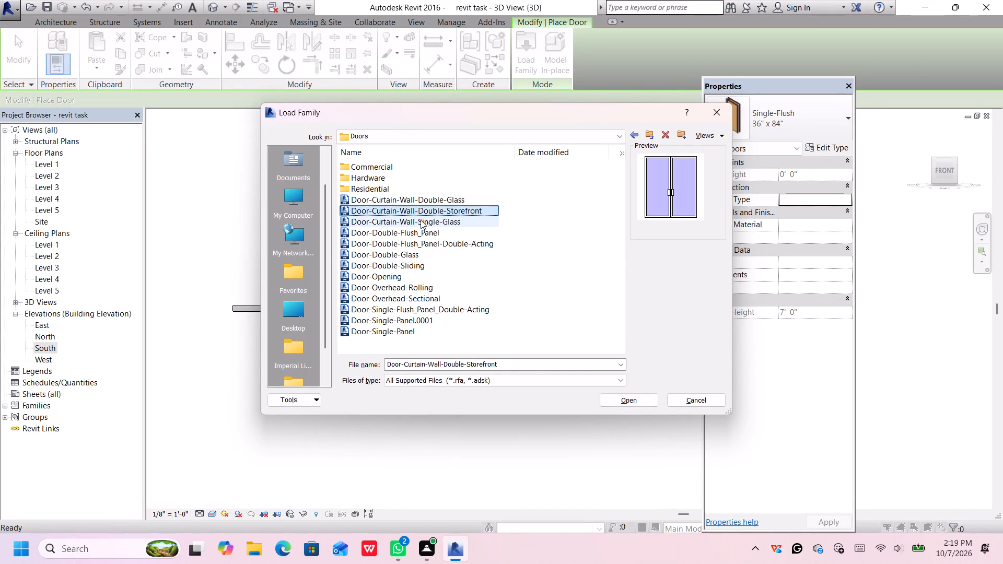
{"action": "left_click", "coordinate": [421, 220]}
{"action": "left_click", "coordinate": [421, 229]}
{"action": "left_click", "coordinate": [422, 240]}
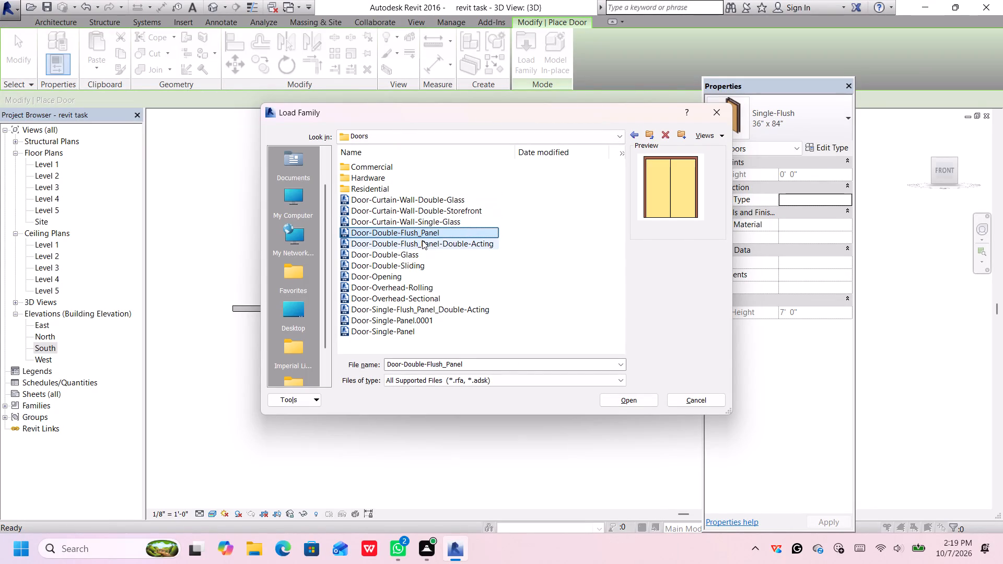
{"action": "left_click", "coordinate": [406, 253]}
{"action": "left_click", "coordinate": [408, 266]}
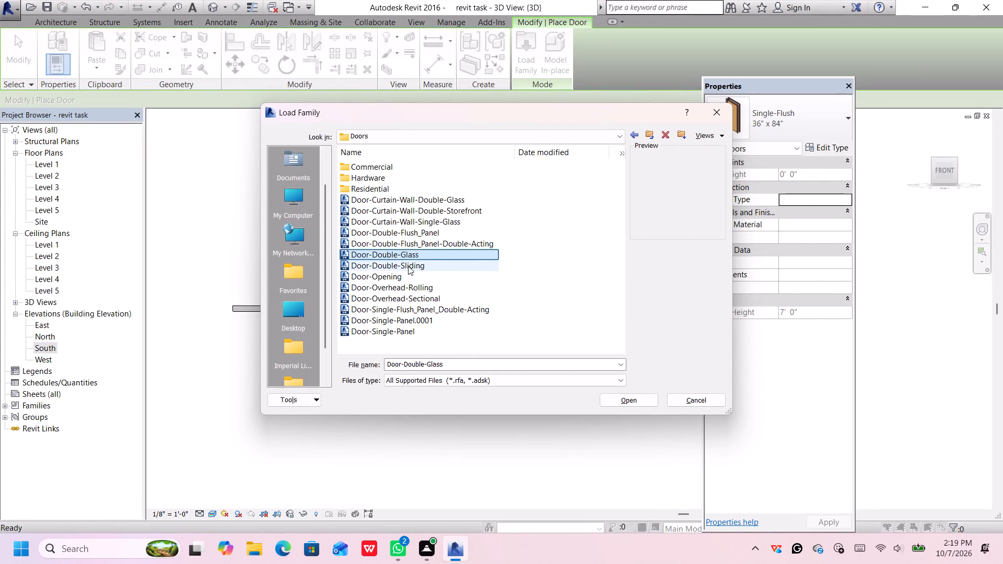
{"action": "left_click", "coordinate": [406, 274]}
{"action": "left_click", "coordinate": [405, 286]}
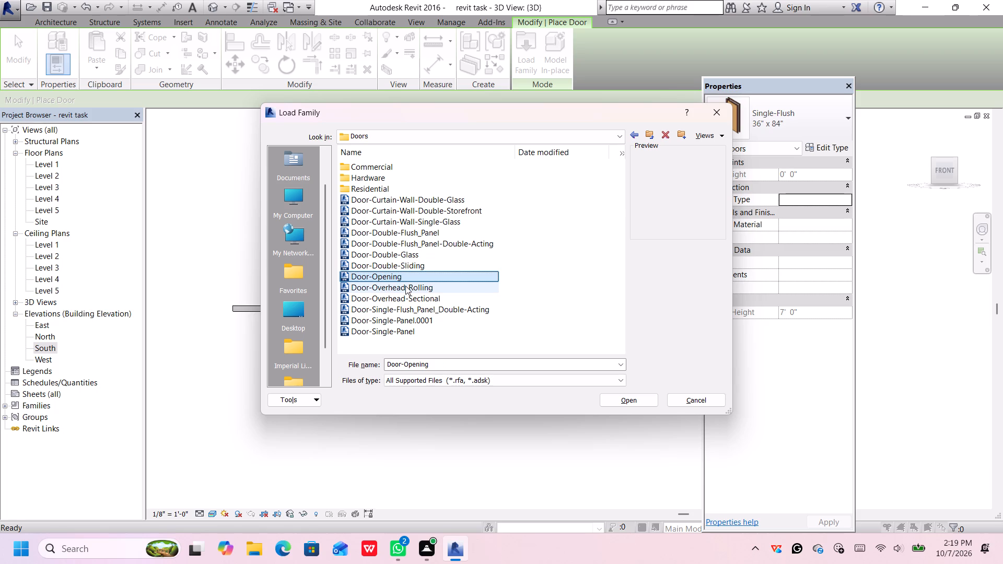
{"action": "left_click", "coordinate": [402, 295]}
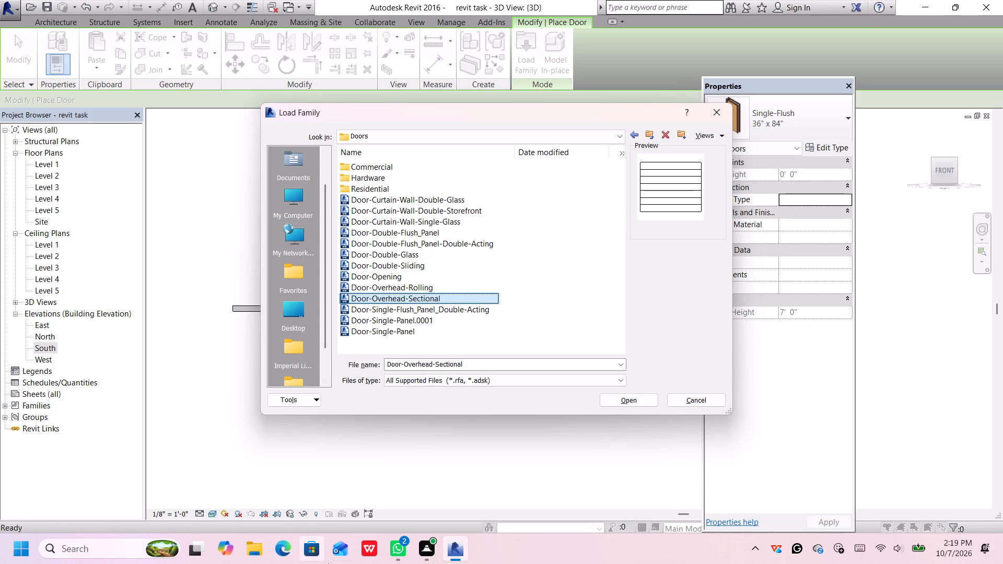
{"action": "left_click", "coordinate": [435, 311]}
{"action": "left_click", "coordinate": [435, 319]}
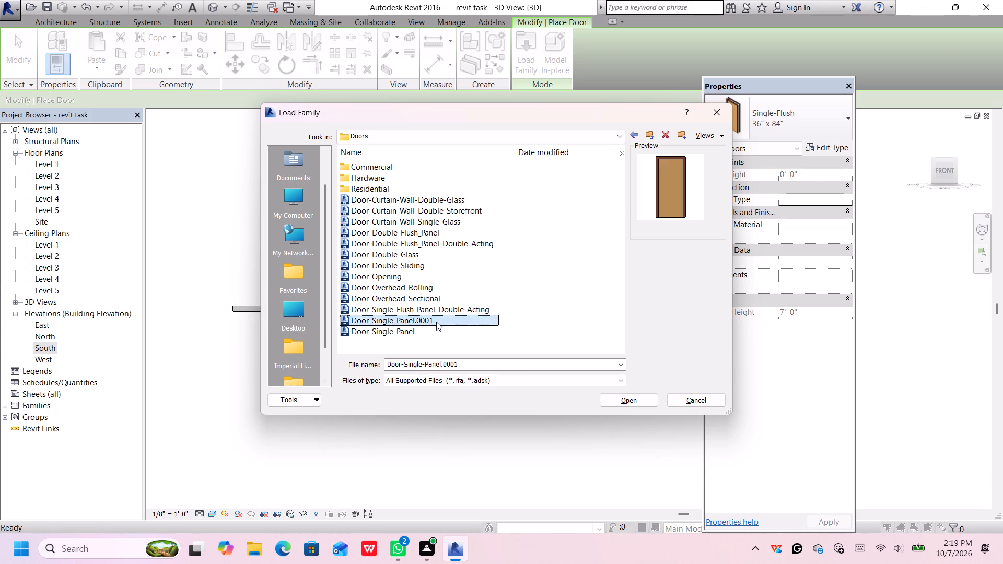
{"action": "left_click", "coordinate": [434, 328]}
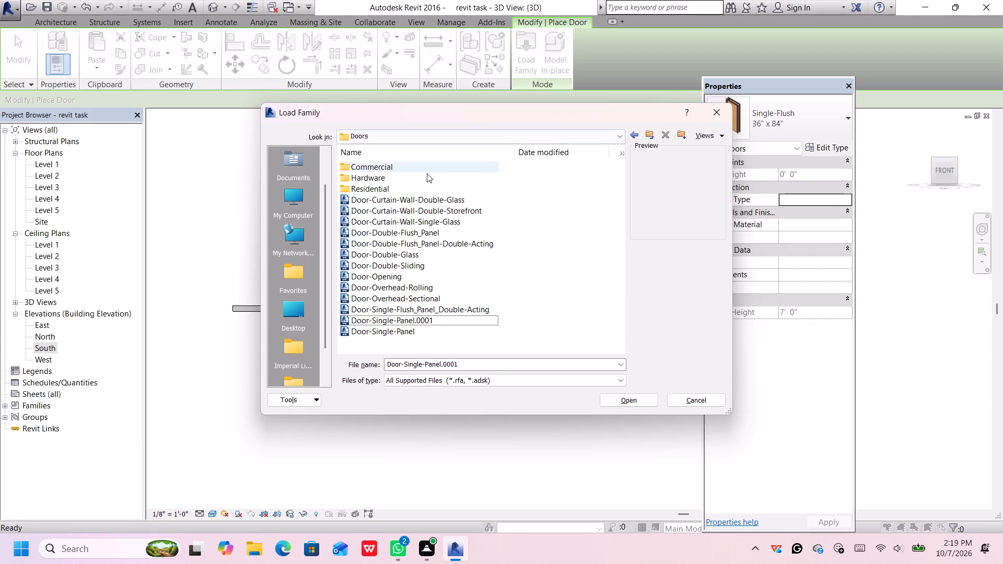
{"action": "left_click", "coordinate": [424, 331]}
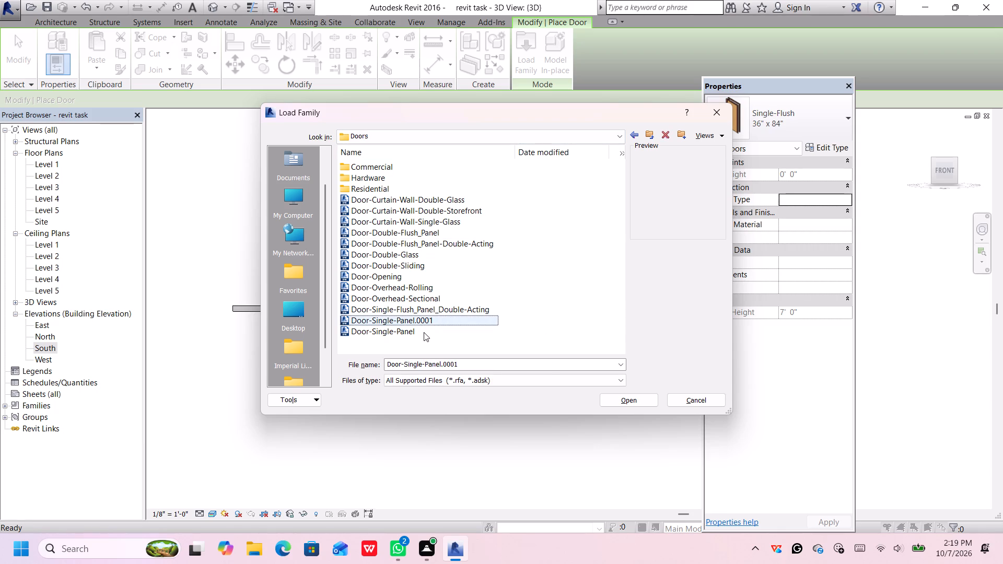
Open the Commercial doors folder and compare previews of its exterior and passage door families.
{"action": "left_click", "coordinate": [425, 168]}
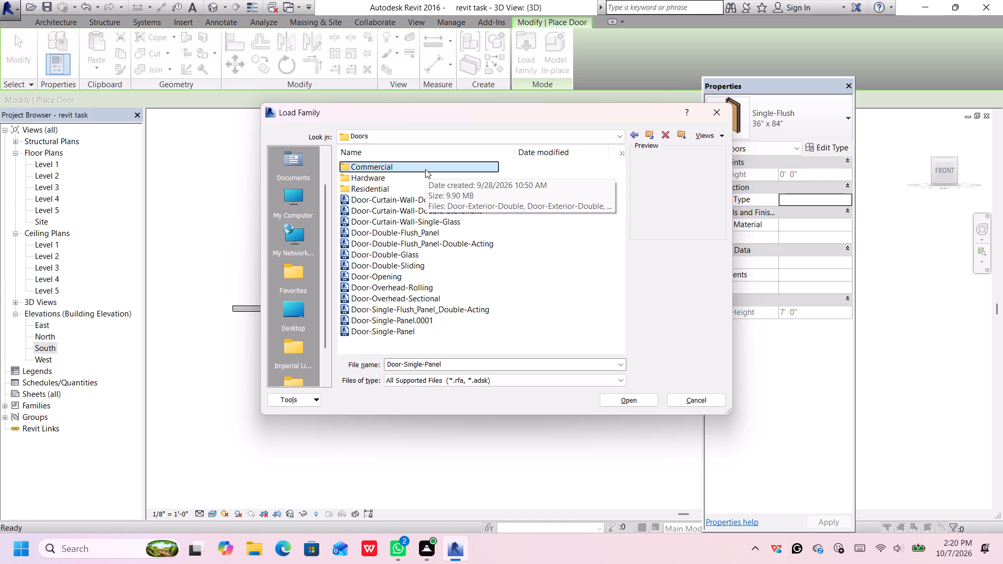
{"action": "double_click", "coordinate": [425, 169]}
{"action": "double_click", "coordinate": [425, 170]}
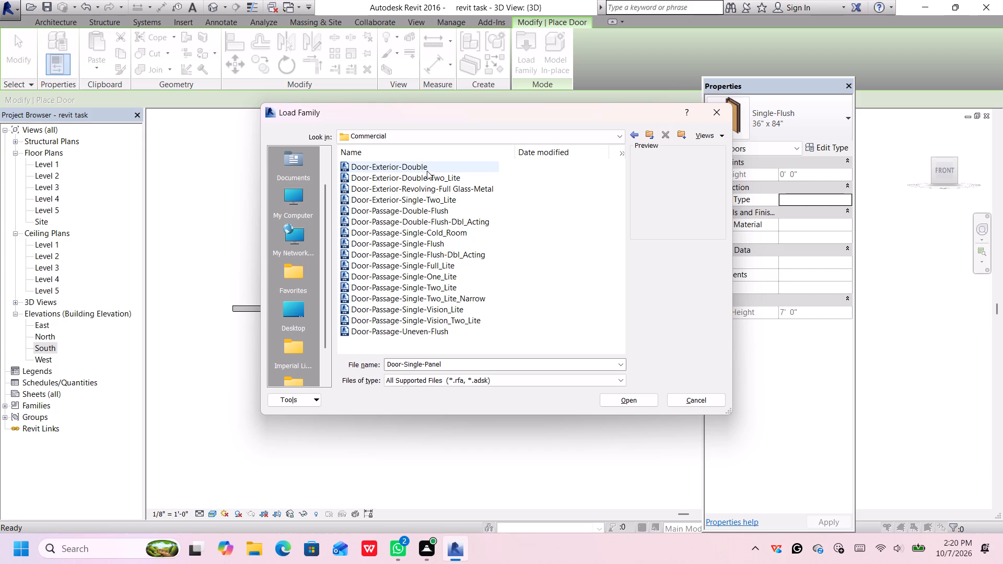
{"action": "left_click", "coordinate": [427, 171]}
{"action": "left_click", "coordinate": [428, 184]}
{"action": "left_click", "coordinate": [435, 179]}
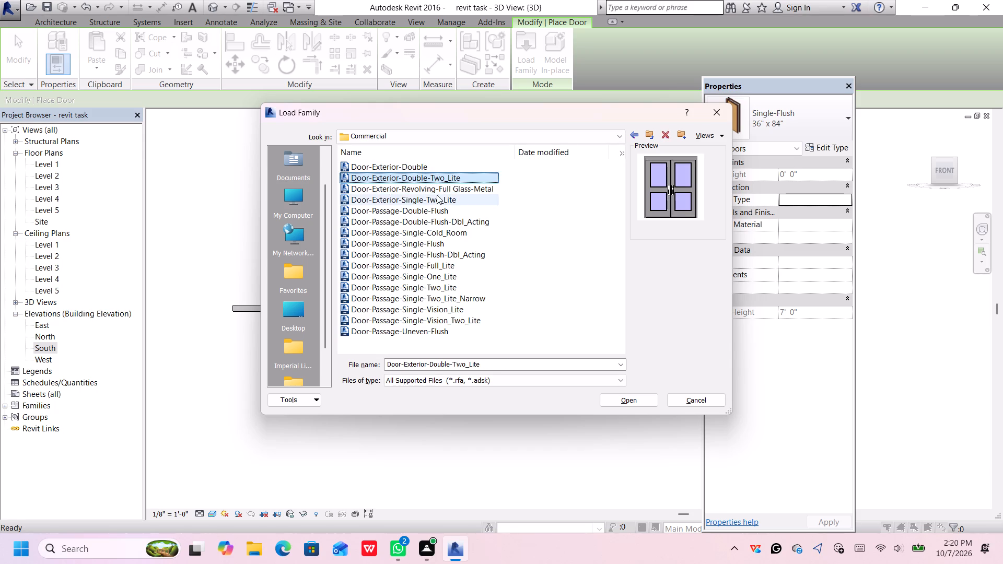
{"action": "left_click", "coordinate": [437, 195]}
{"action": "left_click", "coordinate": [440, 211]}
{"action": "left_click", "coordinate": [444, 228]}
{"action": "left_click", "coordinate": [445, 240]}
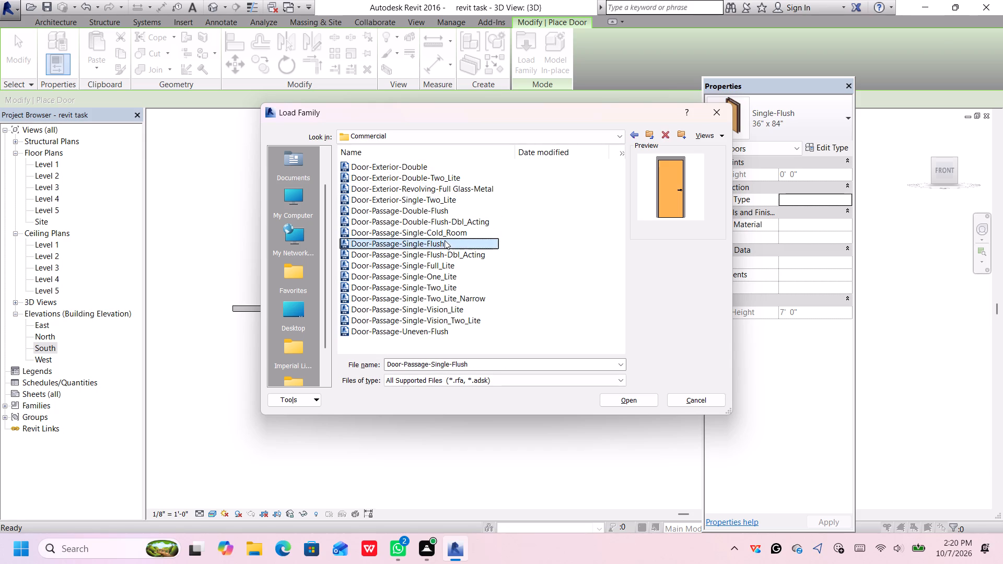
{"action": "left_click", "coordinate": [445, 252]}
{"action": "left_click", "coordinate": [444, 259]}
{"action": "left_click", "coordinate": [442, 268]}
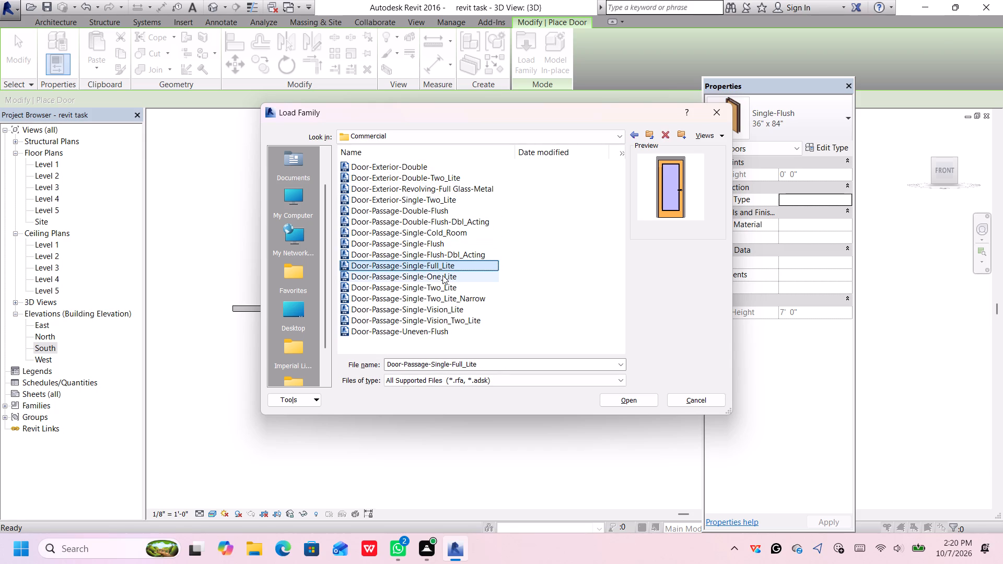
{"action": "left_click", "coordinate": [442, 275]}
{"action": "left_click", "coordinate": [446, 268]}
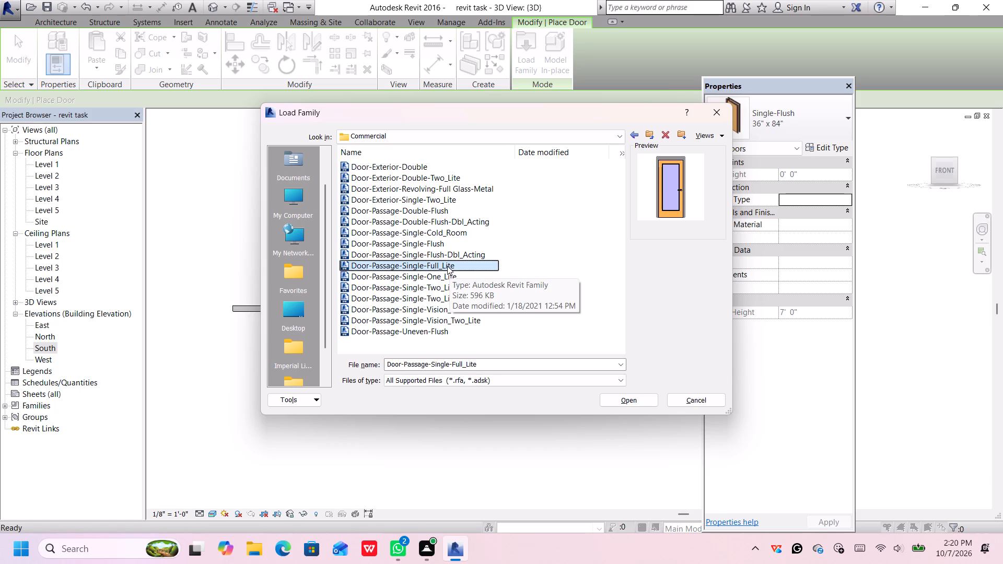
{"action": "left_click", "coordinate": [442, 276]}
{"action": "left_click", "coordinate": [443, 286]}
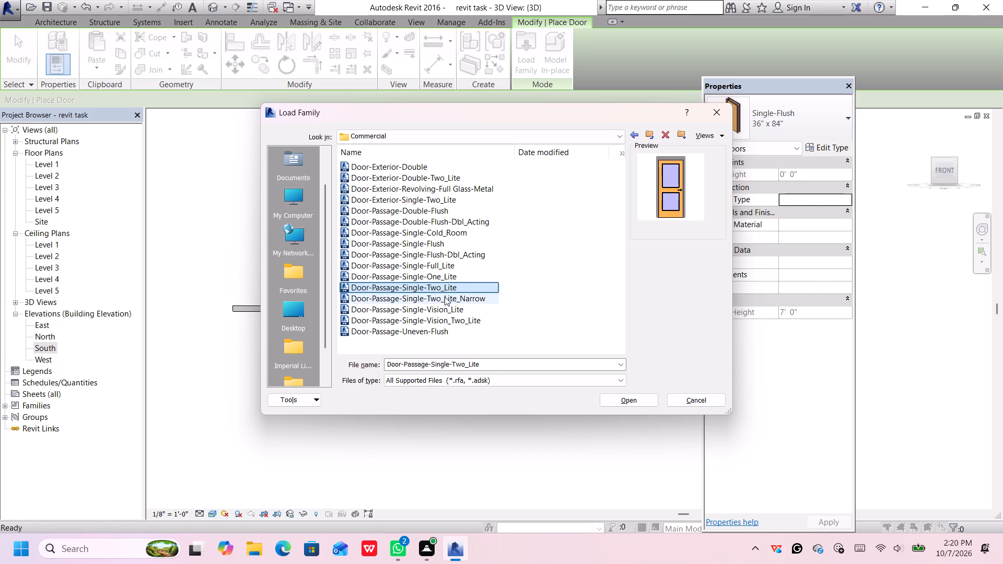
{"action": "left_click", "coordinate": [455, 303]}
Load the Door-Passage-Single-Vision_Two_Lite family with the 36" x 84" type.
{"action": "left_click", "coordinate": [455, 315]}
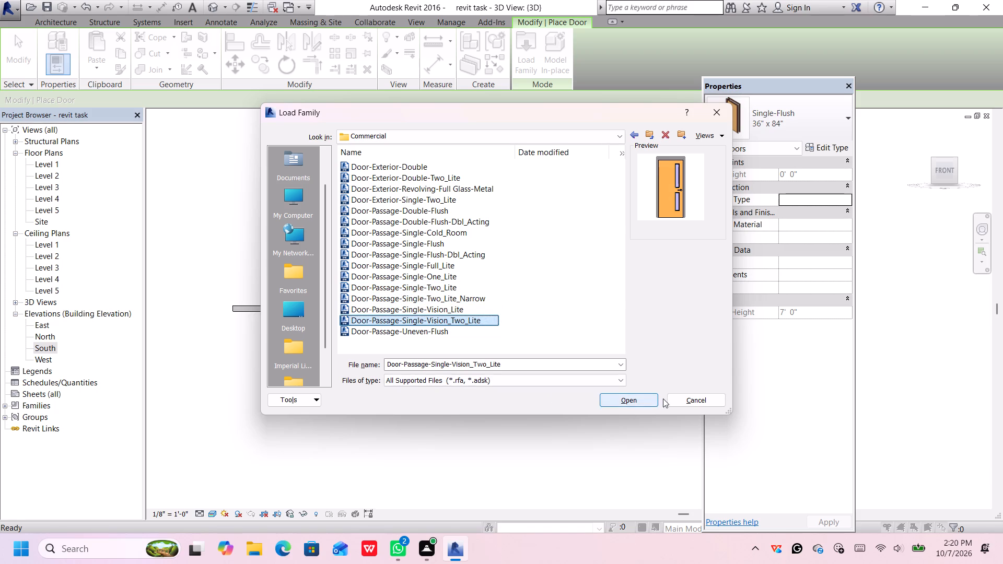
{"action": "left_click", "coordinate": [628, 398]}
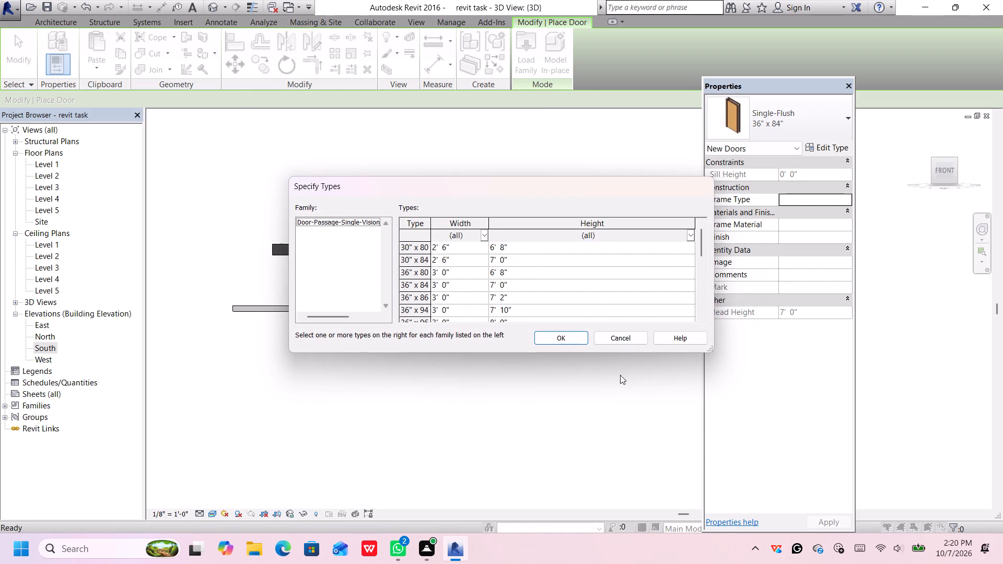
{"action": "left_click", "coordinate": [444, 285]}
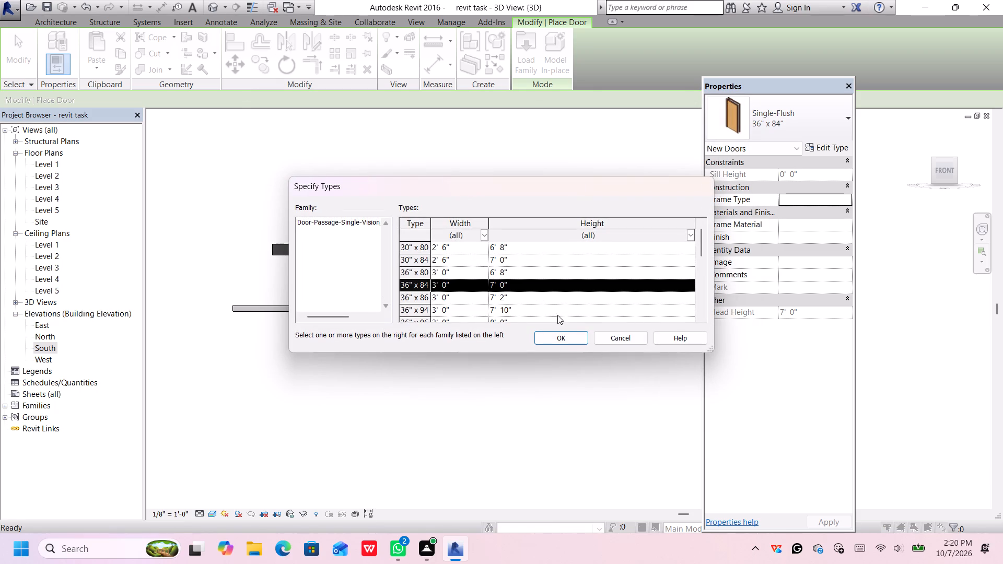
{"action": "left_click", "coordinate": [567, 334]}
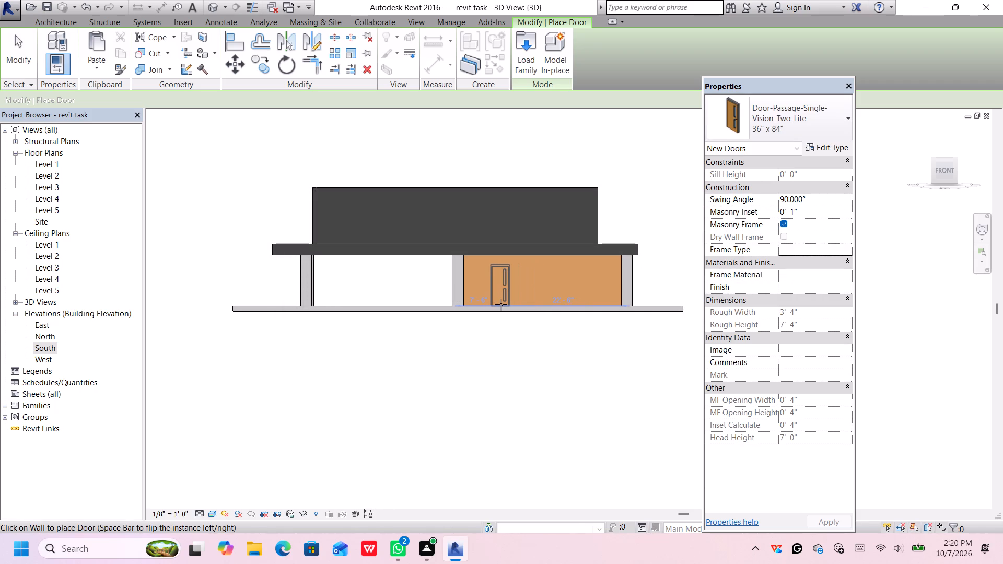
Place the 36" x 84" Vision_Two_Lite door in the front ground-floor wall, about 7'-6" from the wall's end at the middle column.
{"action": "left_click", "coordinate": [501, 304]}
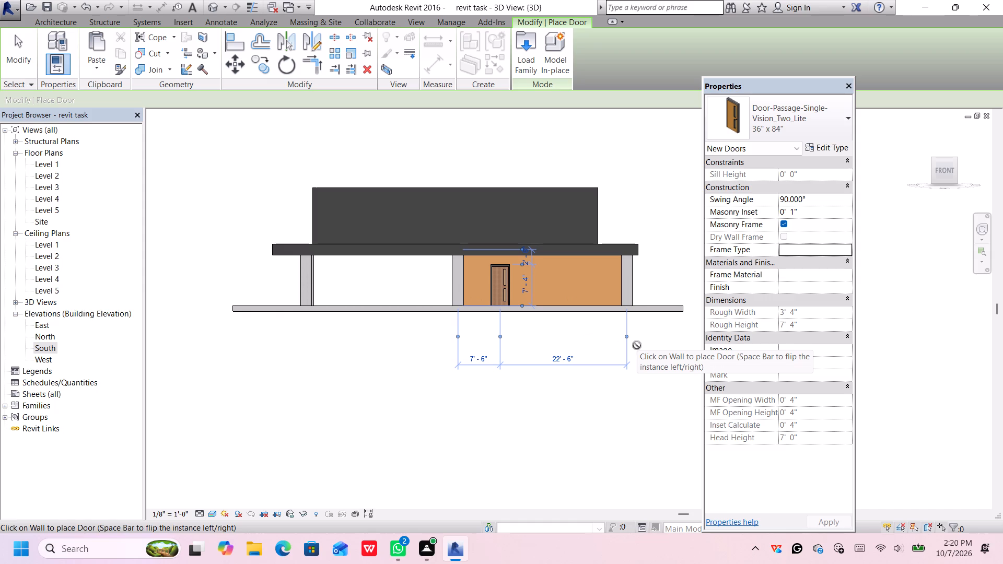
{"action": "scroll", "coordinate": [478, 322], "scroll_direction": "up", "scroll_amount": 3}
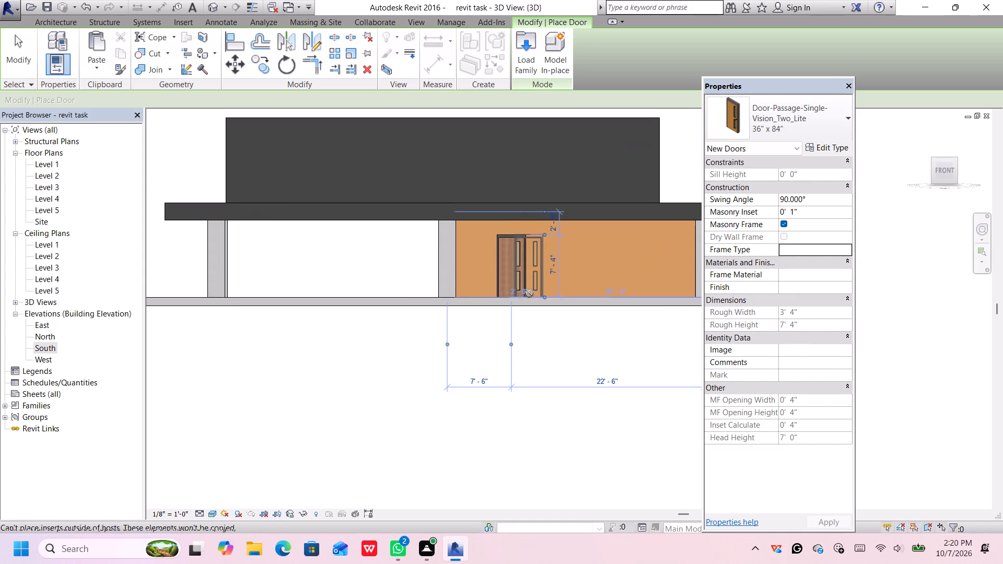
{"action": "middle_click_drag", "start_coordinate": [531, 299], "coordinate": [513, 399]}
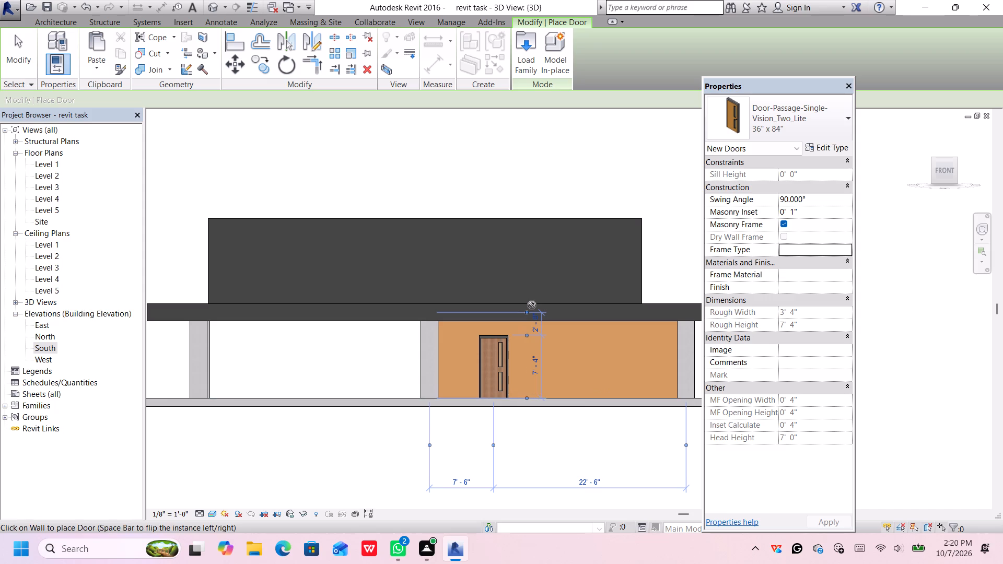
Delete the 36" x 84" Vision_Two_Lite door from the front ground-floor wall.
{"action": "scroll", "coordinate": [532, 305], "scroll_direction": "down", "scroll_amount": 3}
{"action": "scroll", "coordinate": [533, 306], "scroll_direction": "up", "scroll_amount": 2}
{"action": "scroll", "coordinate": [636, 276], "scroll_direction": "up", "scroll_amount": 1}
{"action": "scroll", "coordinate": [637, 276], "scroll_direction": "down", "scroll_amount": 2}
{"action": "scroll", "coordinate": [637, 276], "scroll_direction": "up", "scroll_amount": 1}
{"action": "middle_click_drag", "start_coordinate": [642, 280], "coordinate": [651, 295]}
{"action": "scroll", "coordinate": [651, 295], "scroll_direction": "up", "scroll_amount": 1}
{"action": "key", "text": "space"}
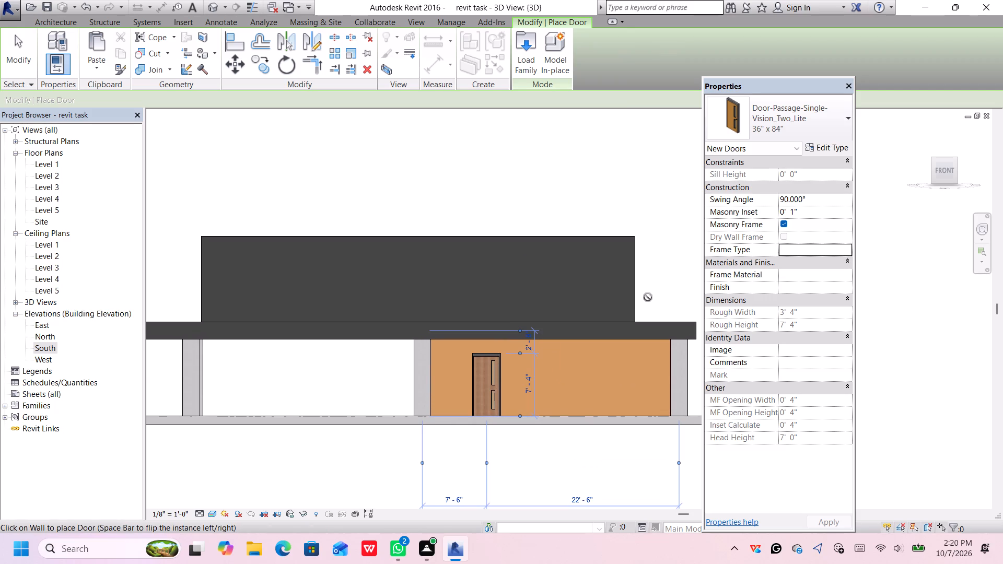
{"action": "key", "text": "Escape"}
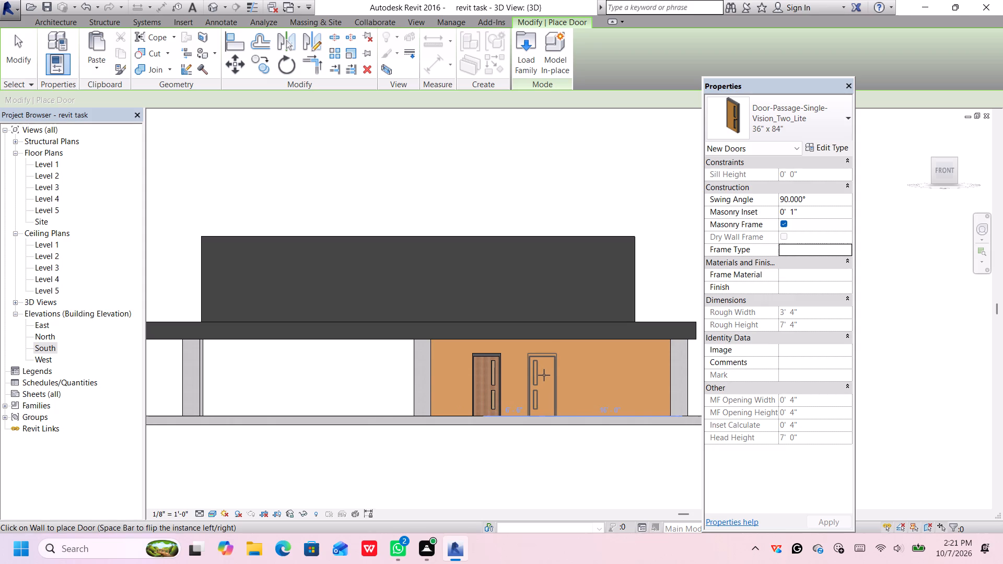
{"action": "key", "text": "Escape"}
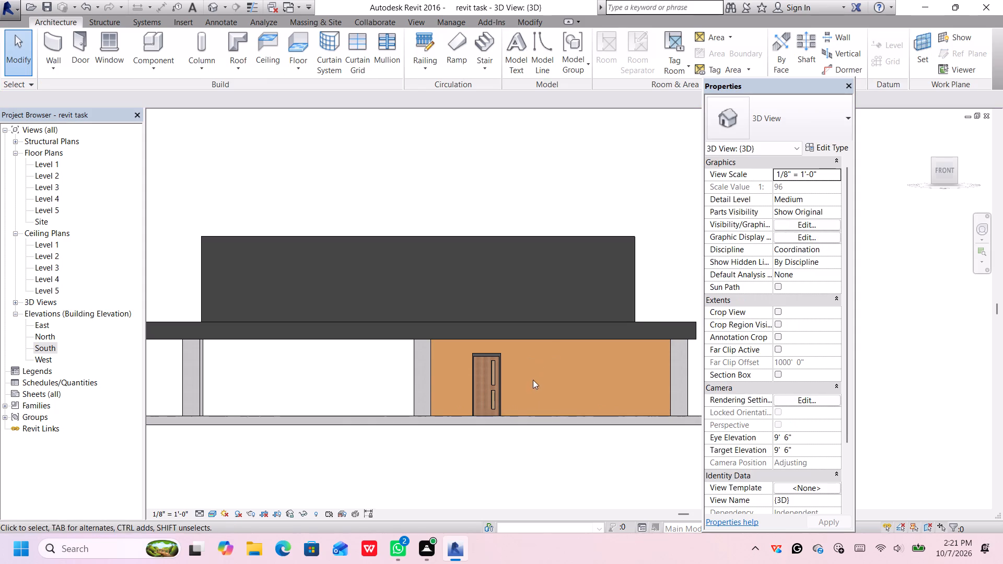
{"action": "left_click", "coordinate": [493, 389]}
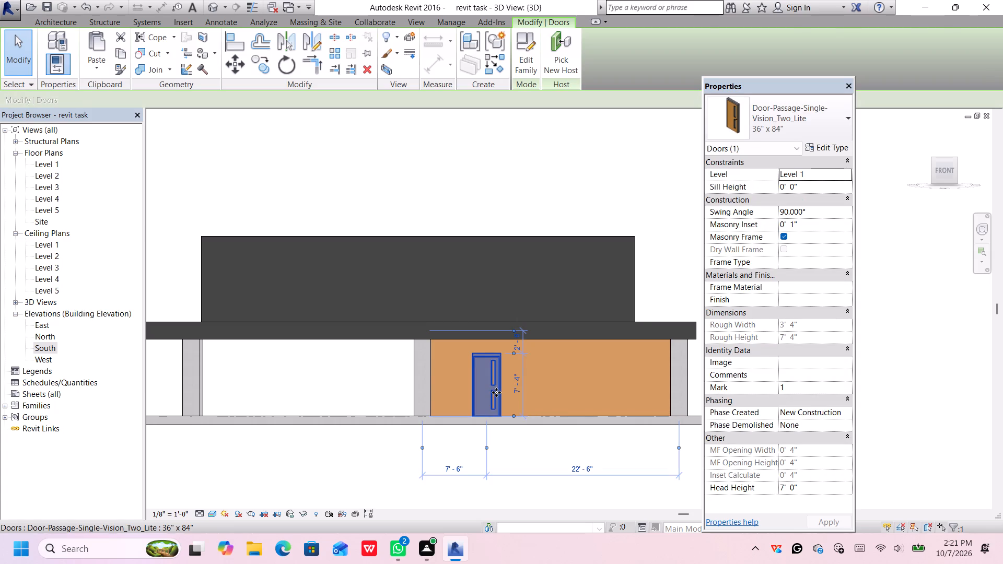
{"action": "key", "text": "Delete"}
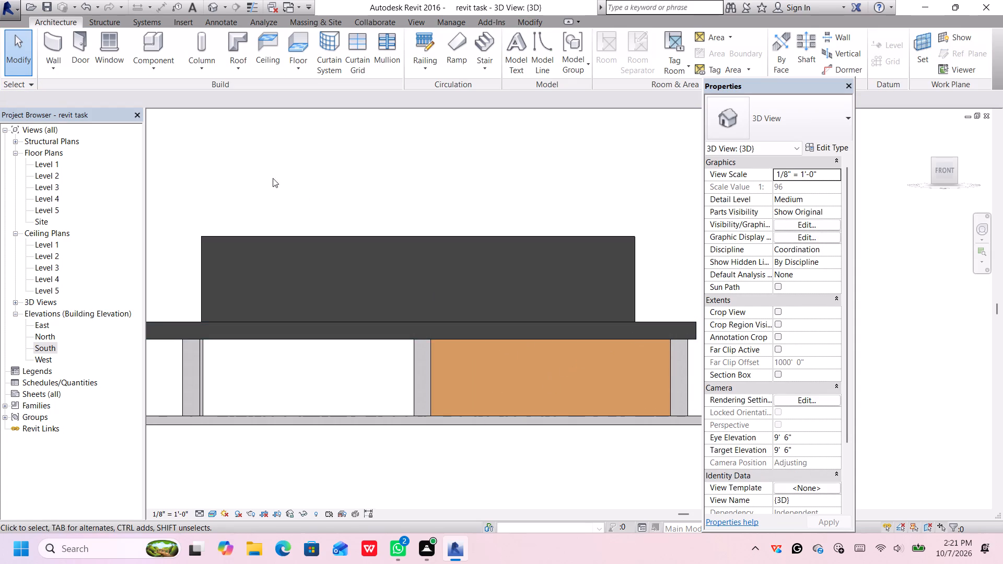
Check the door types already loaded in the project and look through the US Imperial library's family folders.
{"action": "left_click", "coordinate": [79, 40]}
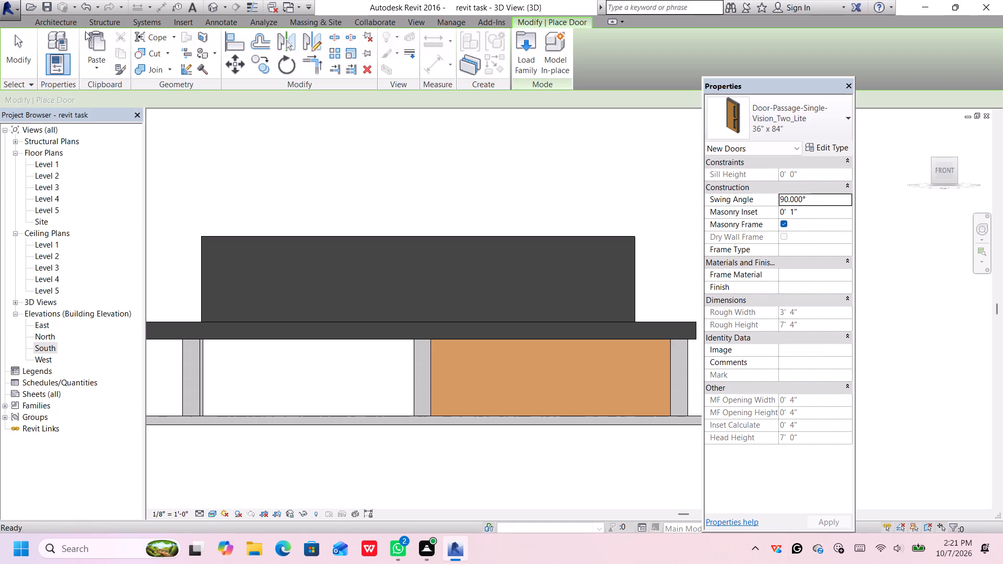
{"action": "left_click", "coordinate": [839, 124]}
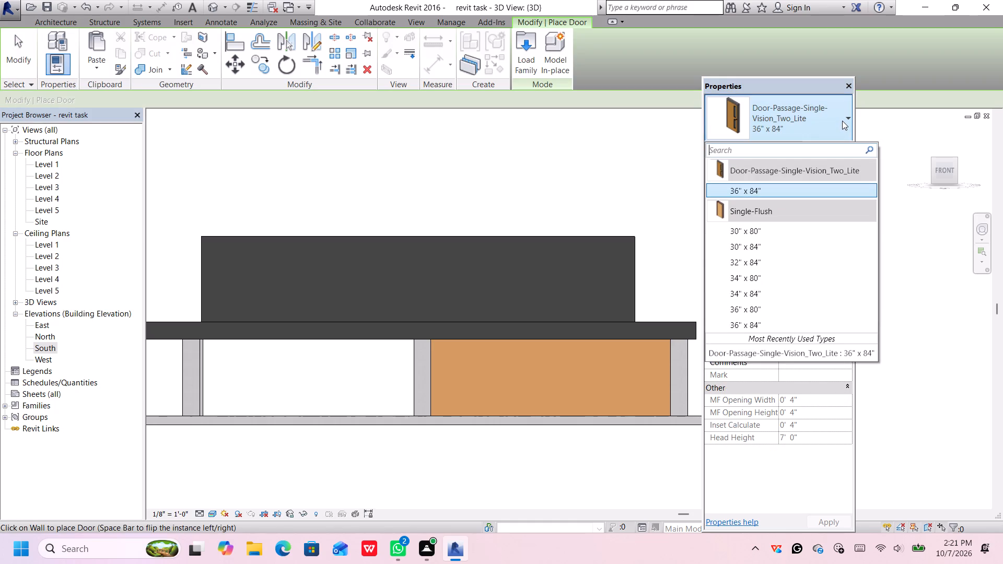
{"action": "left_click", "coordinate": [842, 123]}
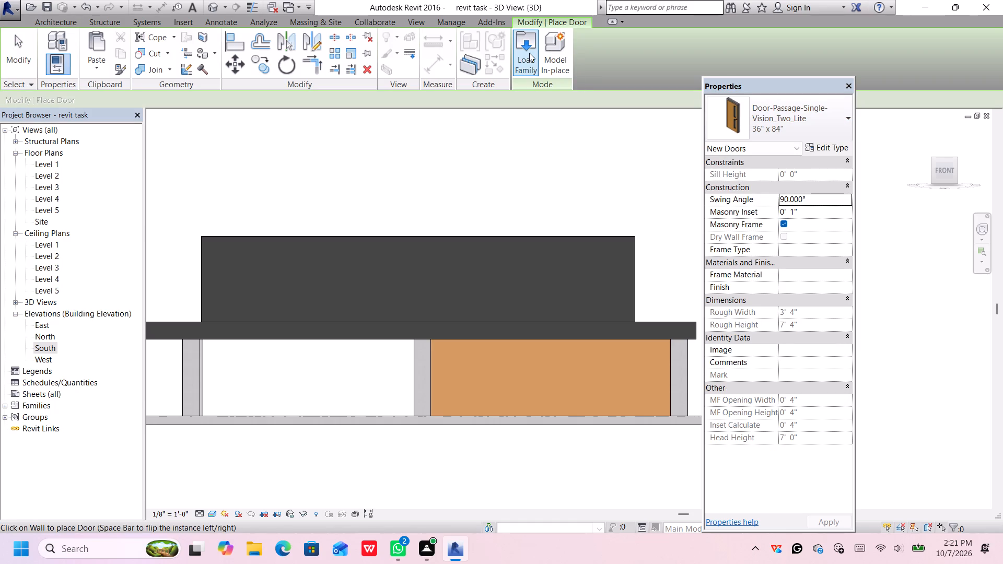
{"action": "left_click", "coordinate": [529, 50]}
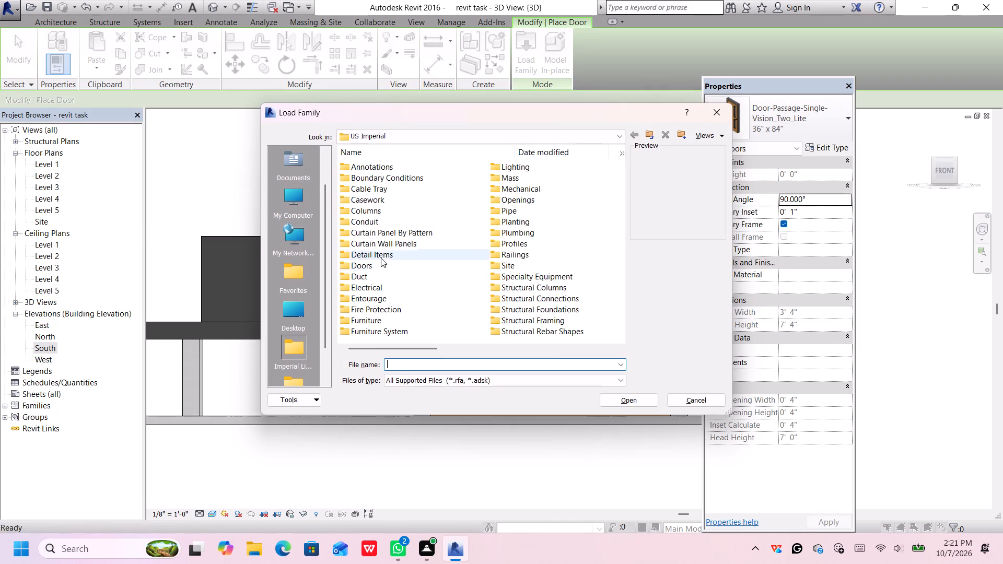
{"action": "double_click", "coordinate": [377, 267]}
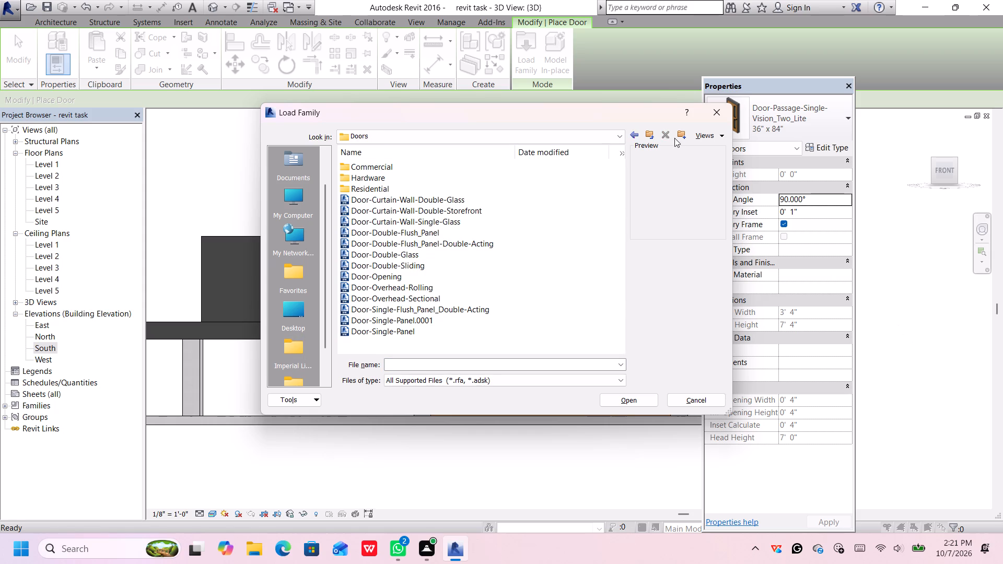
{"action": "left_click", "coordinate": [631, 135]}
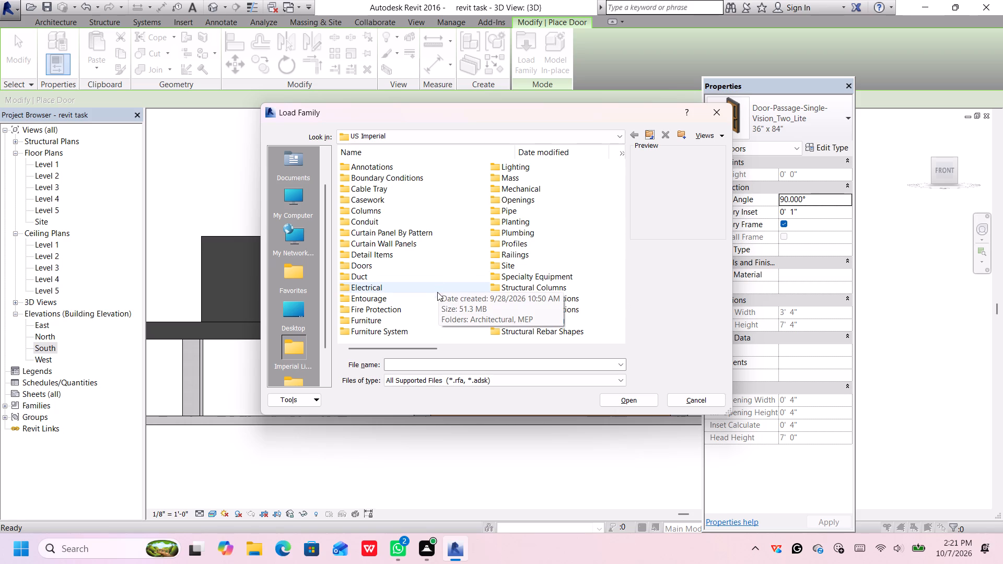
{"action": "scroll", "coordinate": [525, 228], "scroll_direction": "up", "scroll_amount": 1}
{"action": "scroll", "coordinate": [524, 233], "scroll_direction": "down", "scroll_amount": 1}
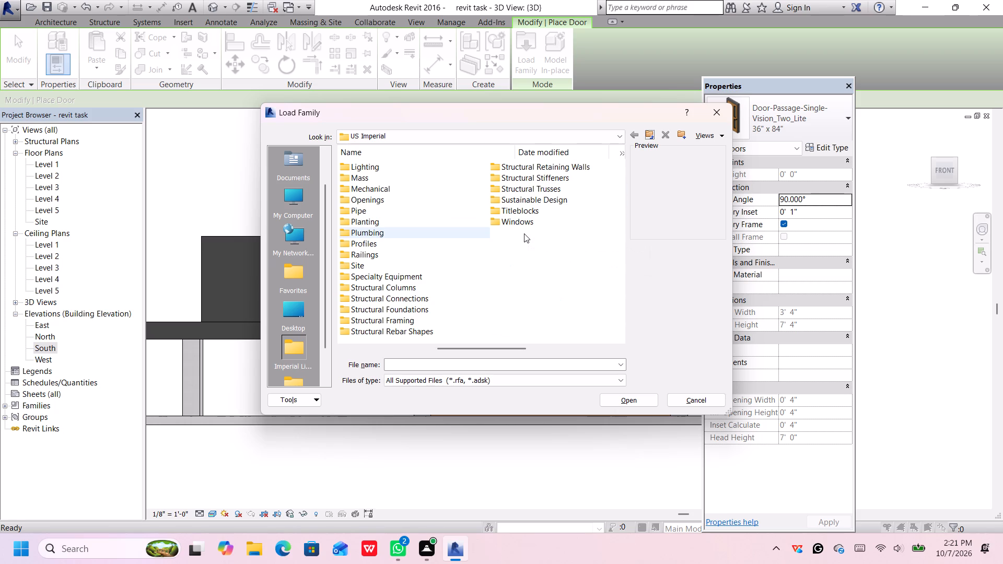
{"action": "scroll", "coordinate": [524, 233], "scroll_direction": "up", "scroll_amount": 1}
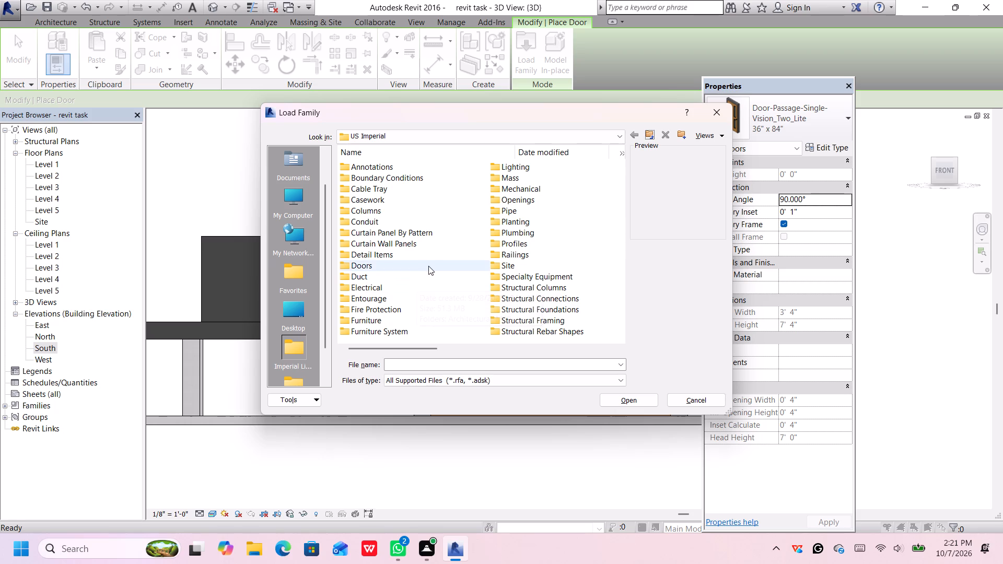
Open the Commercial doors folder and compare previews of its exterior and passage door families.
{"action": "double_click", "coordinate": [428, 265]}
{"action": "double_click", "coordinate": [449, 169]}
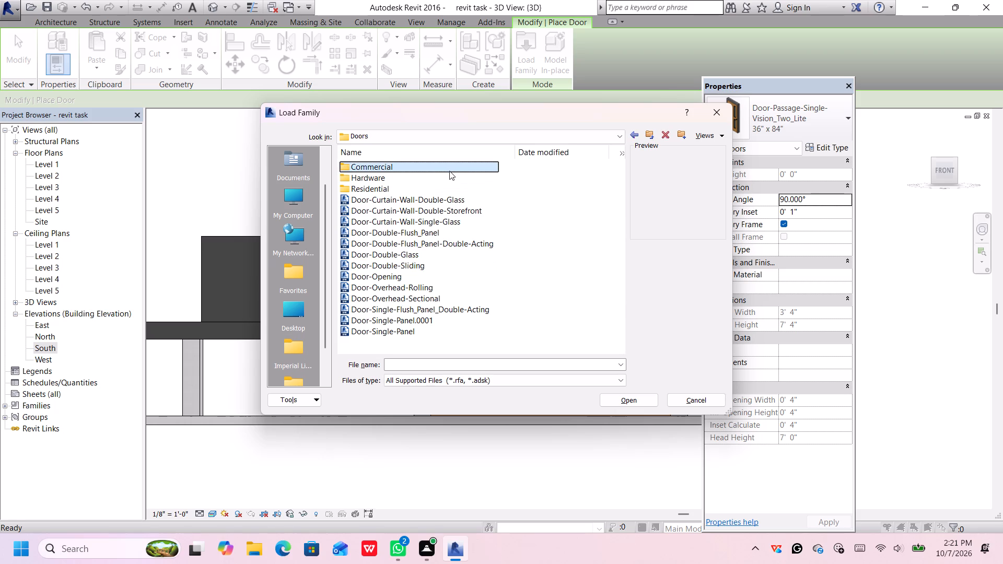
{"action": "left_click", "coordinate": [451, 171]}
{"action": "double_click", "coordinate": [451, 171]}
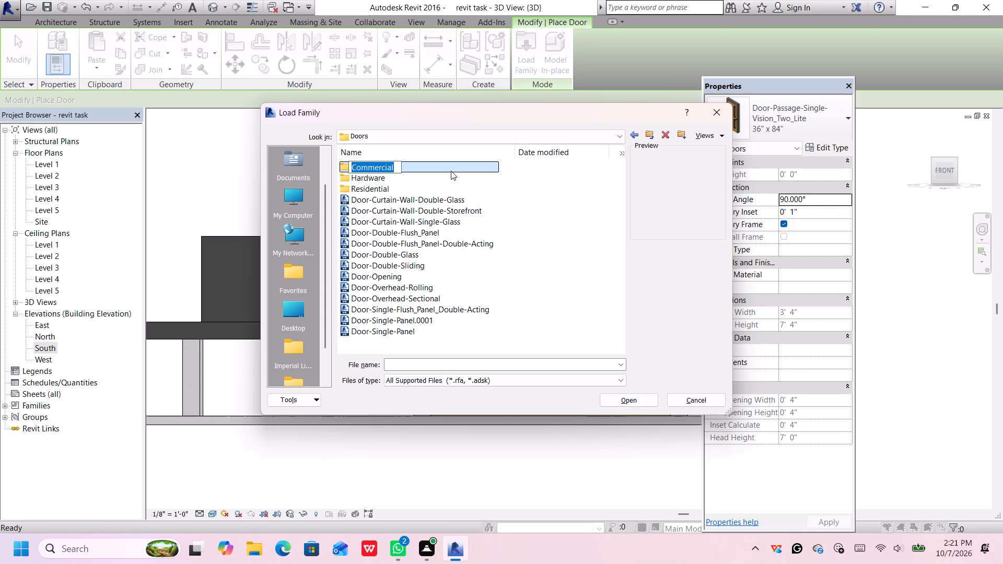
{"action": "left_click", "coordinate": [452, 168]}
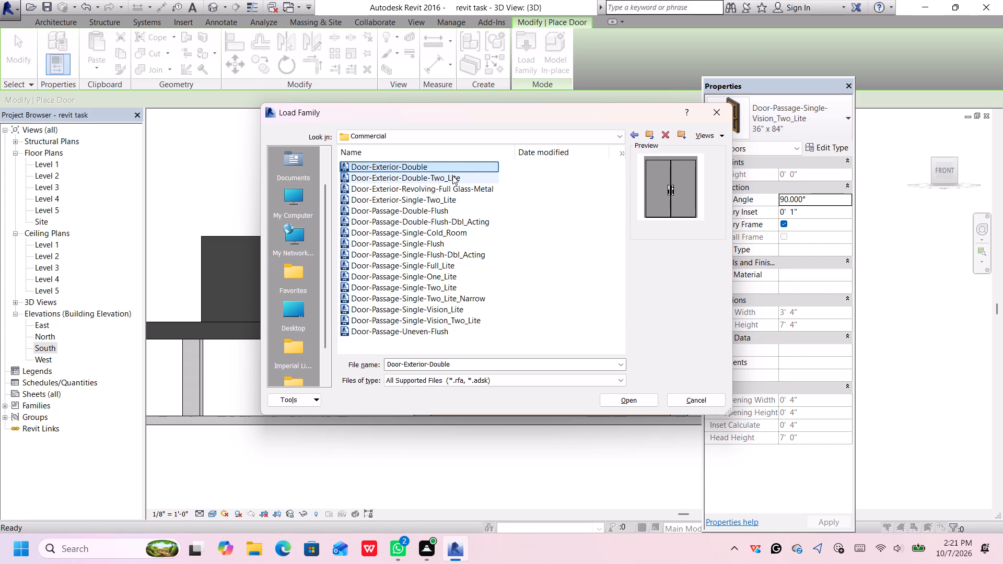
{"action": "left_click", "coordinate": [452, 176]}
{"action": "left_click", "coordinate": [454, 184]}
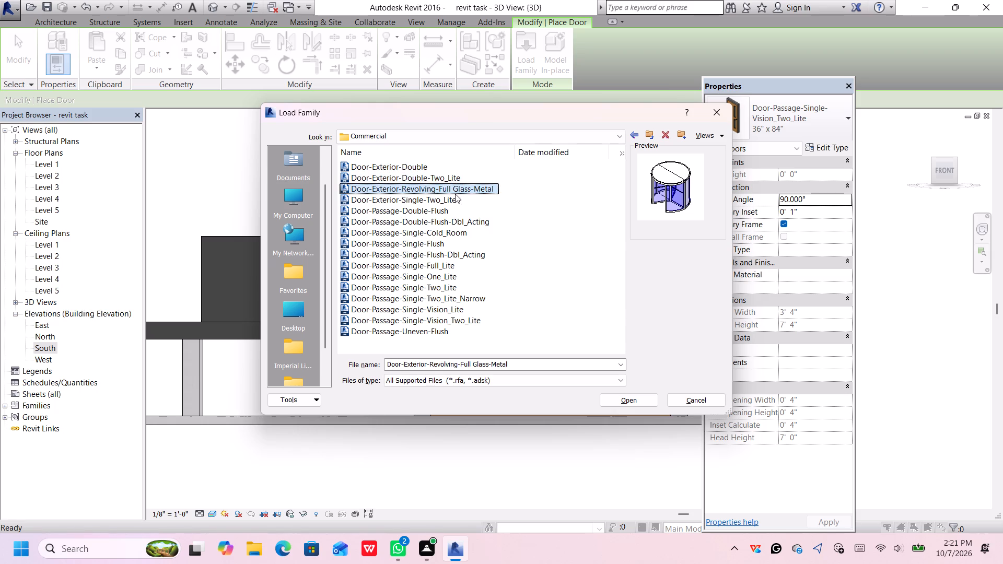
{"action": "left_click", "coordinate": [456, 198]}
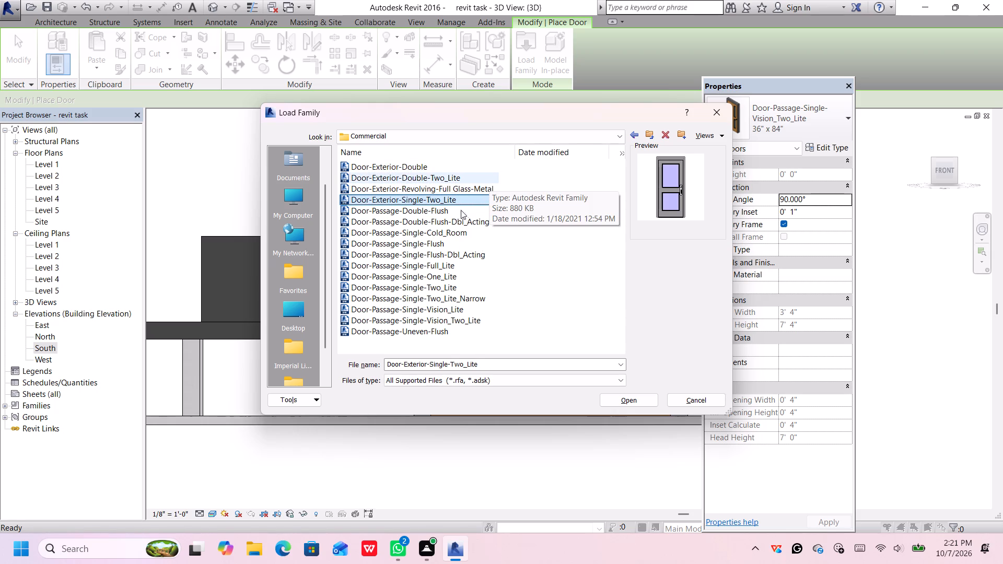
{"action": "left_click", "coordinate": [457, 213]}
{"action": "left_click", "coordinate": [456, 225]}
{"action": "left_click", "coordinate": [453, 236]}
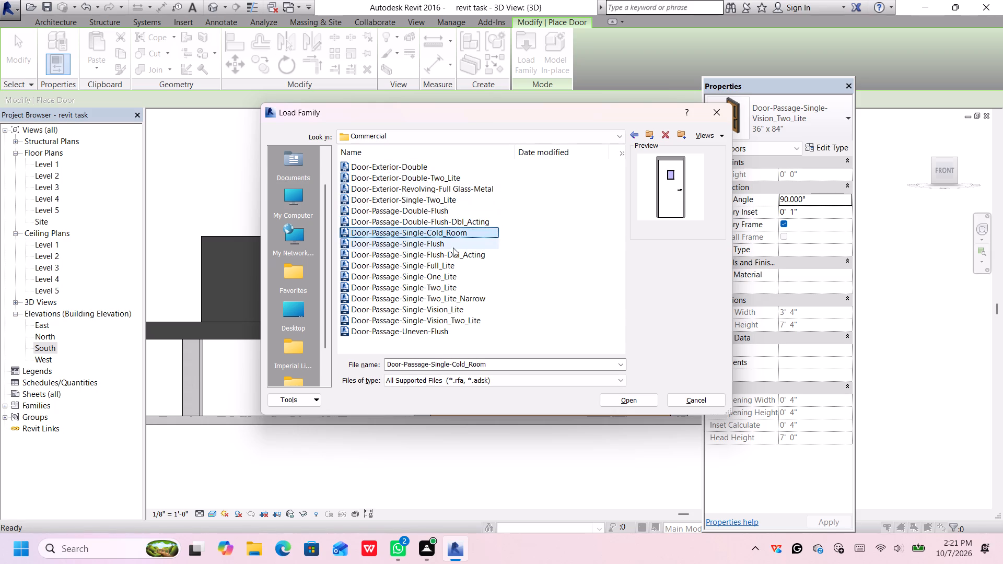
{"action": "left_click", "coordinate": [453, 249]}
{"action": "left_click", "coordinate": [451, 261]}
{"action": "left_click", "coordinate": [449, 280]}
{"action": "left_click", "coordinate": [452, 298]}
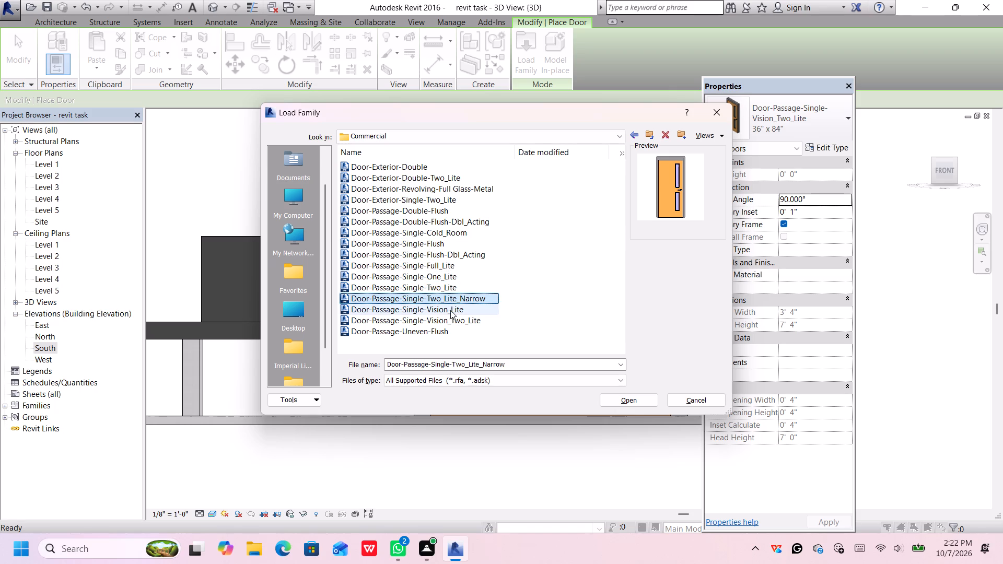
{"action": "left_click", "coordinate": [449, 310]}
{"action": "left_click", "coordinate": [451, 324]}
{"action": "left_click", "coordinate": [453, 338]}
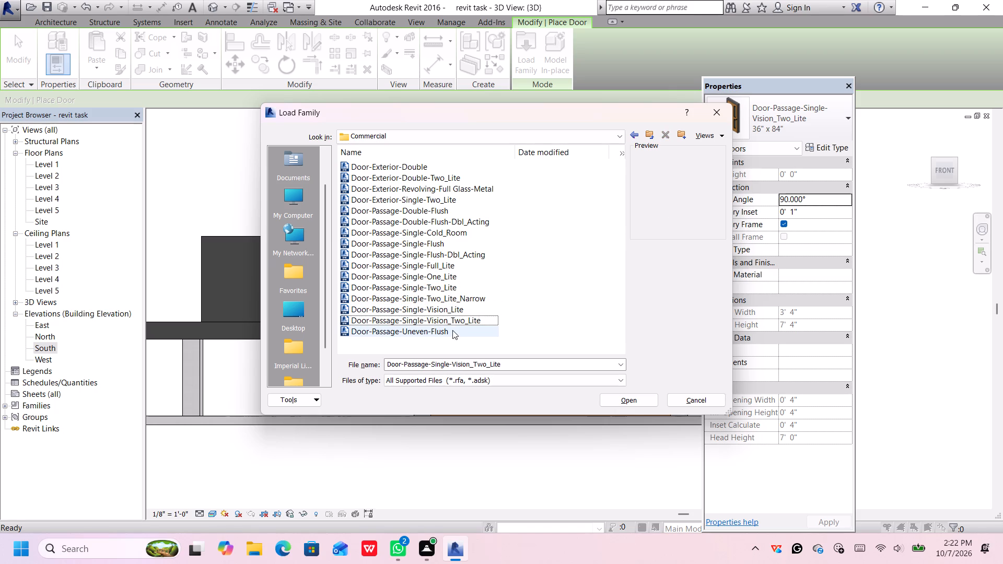
{"action": "left_click", "coordinate": [449, 327]}
Load the Door-Exterior-Single-Two_Lite family from the Commercial doors folder with the 36" x 94" type.
{"action": "left_click", "coordinate": [474, 164]}
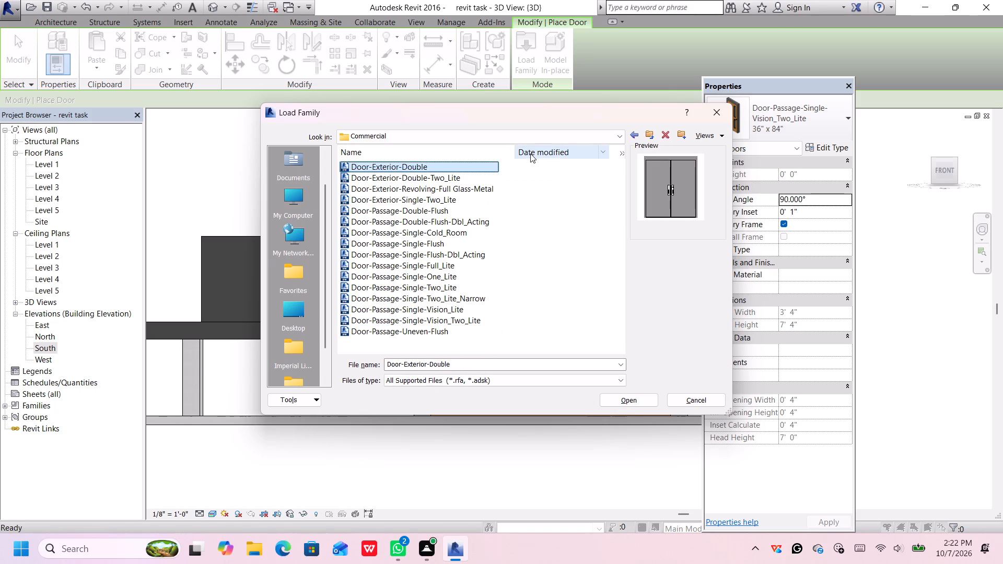
{"action": "left_click", "coordinate": [472, 175]}
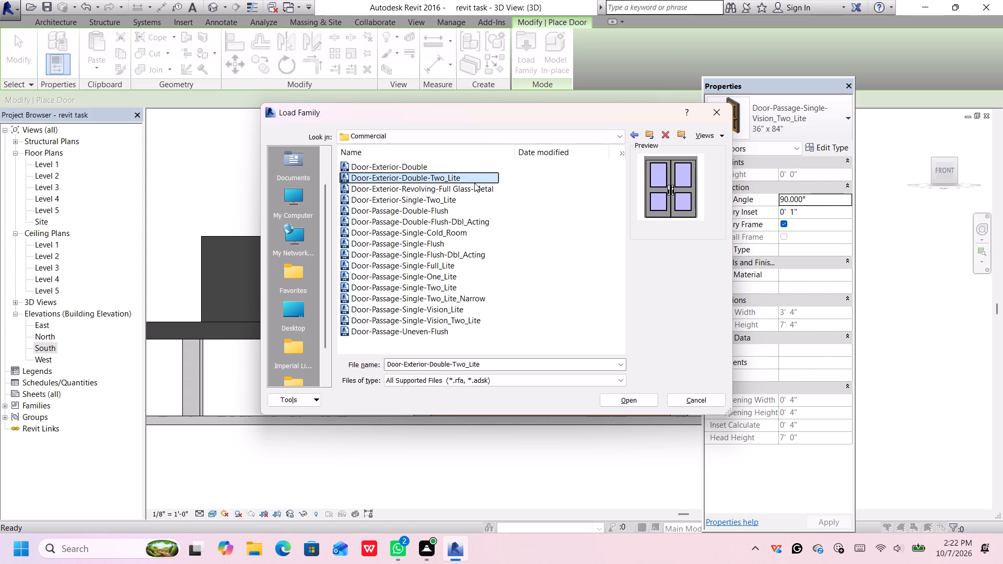
{"action": "left_click", "coordinate": [475, 184]}
{"action": "left_click", "coordinate": [469, 193]}
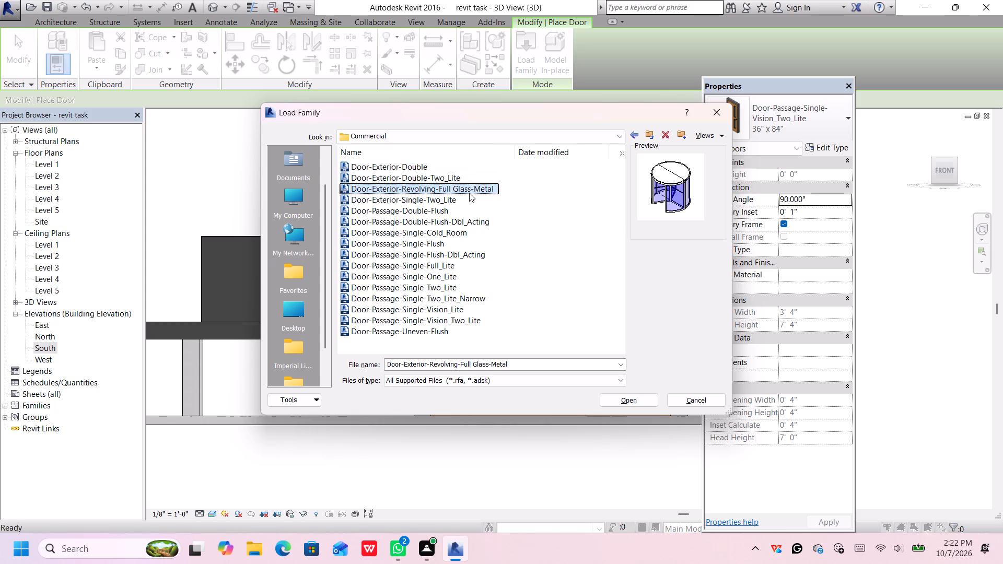
{"action": "left_click", "coordinate": [468, 198]}
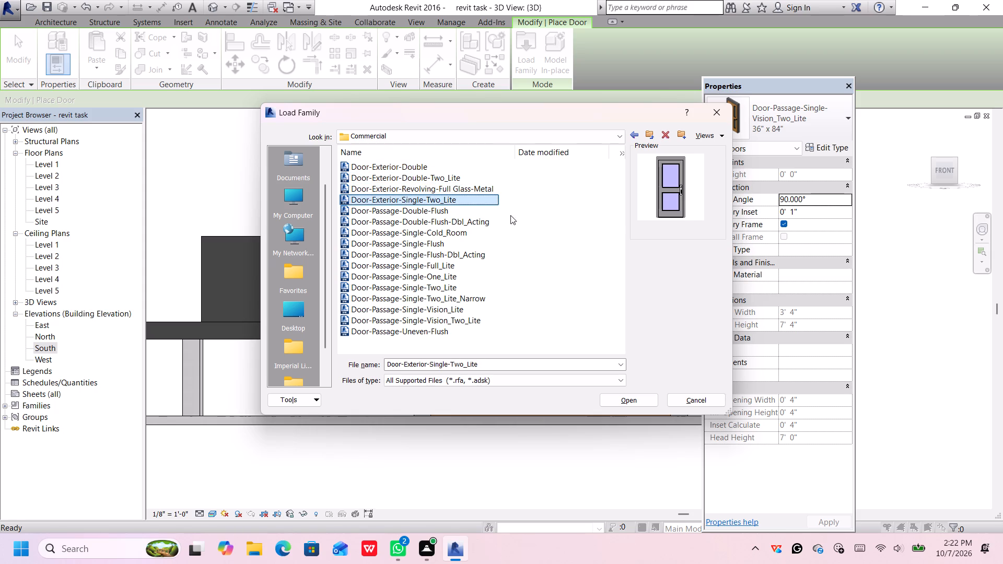
{"action": "left_click", "coordinate": [620, 402]}
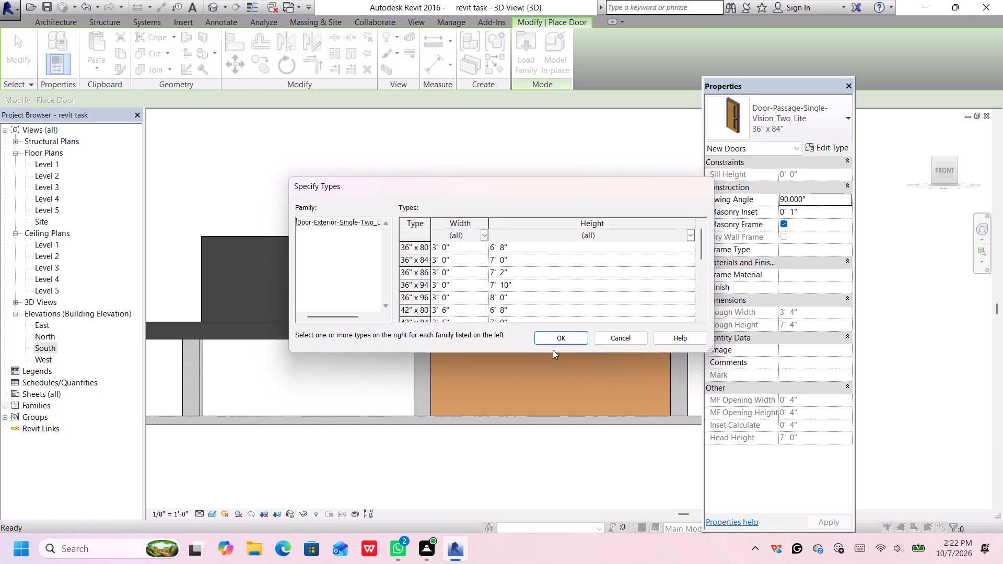
{"action": "left_click", "coordinate": [497, 286]}
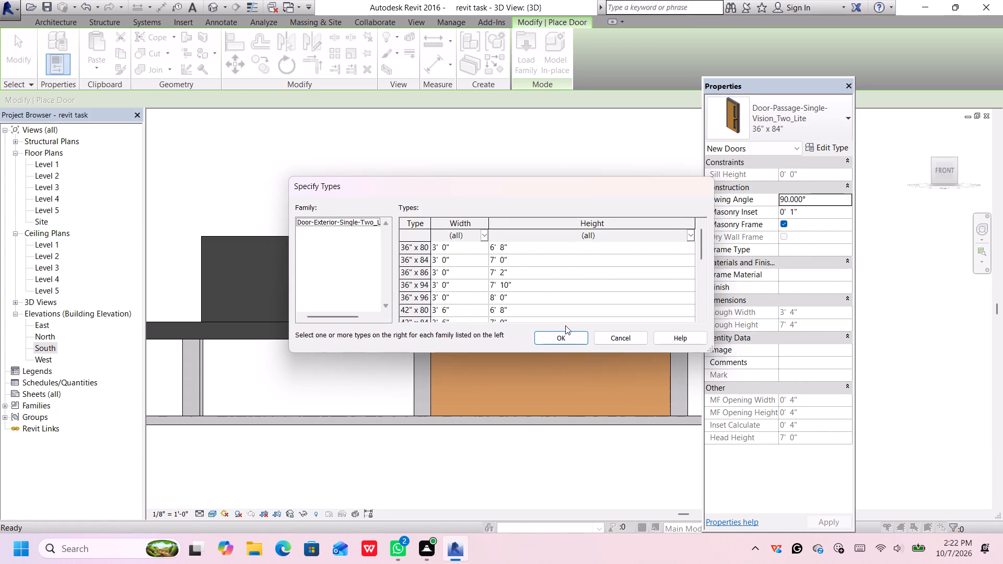
{"action": "left_click", "coordinate": [566, 335]}
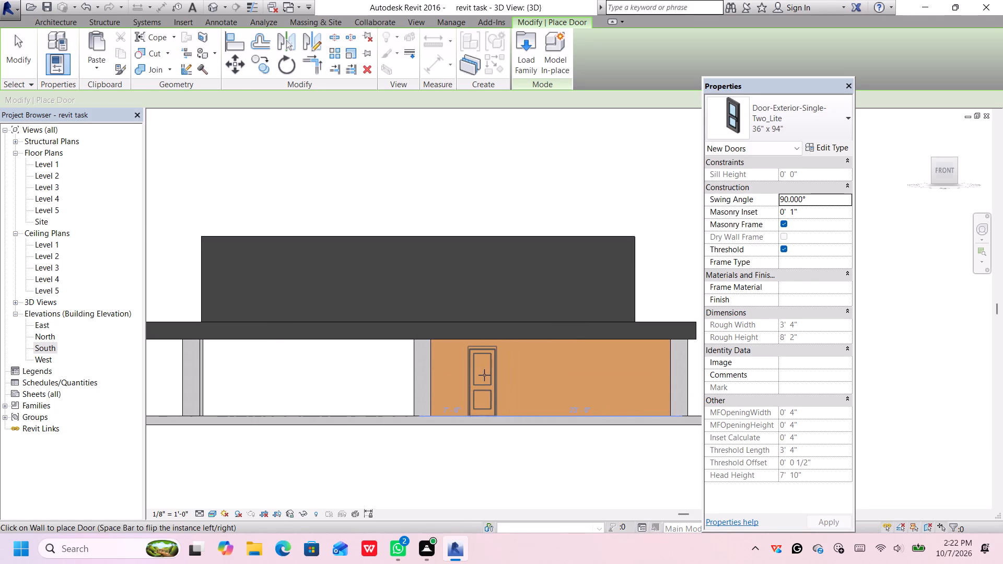
Place the 36" x 94" Door-Exterior-Single-Two_Lite door in the front ground-floor wall, about 7'-6" from the wall's end at the middle column.
{"action": "left_click", "coordinate": [486, 378]}
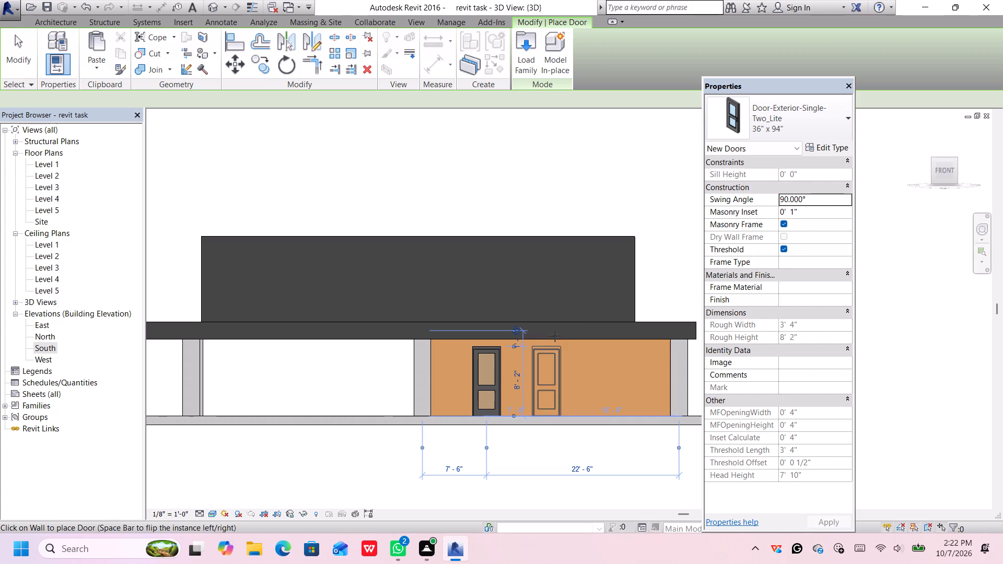
{"action": "key", "text": "space"}
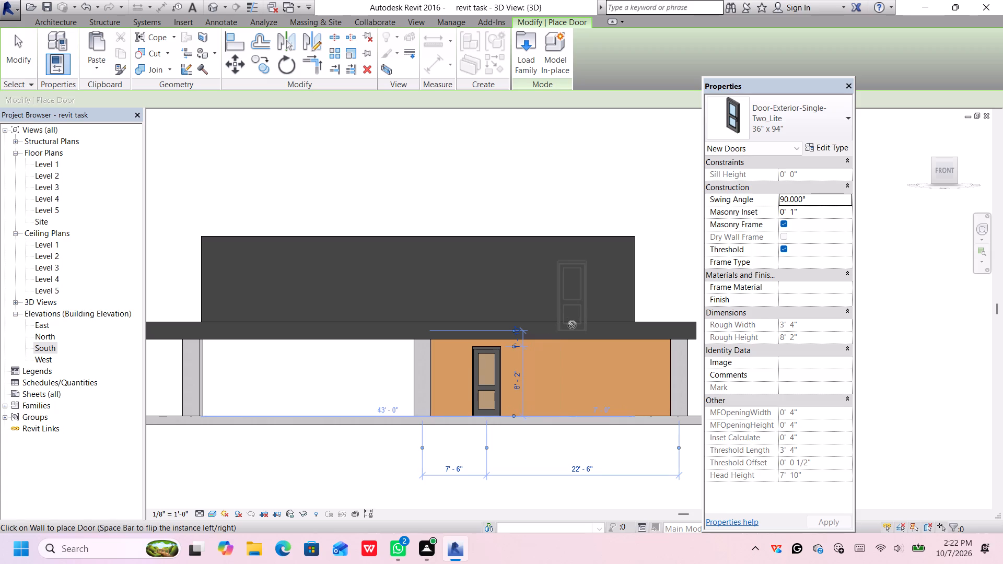
{"action": "scroll", "coordinate": [608, 333], "scroll_direction": "up", "scroll_amount": 1}
{"action": "scroll", "coordinate": [608, 332], "scroll_direction": "down", "scroll_amount": 4}
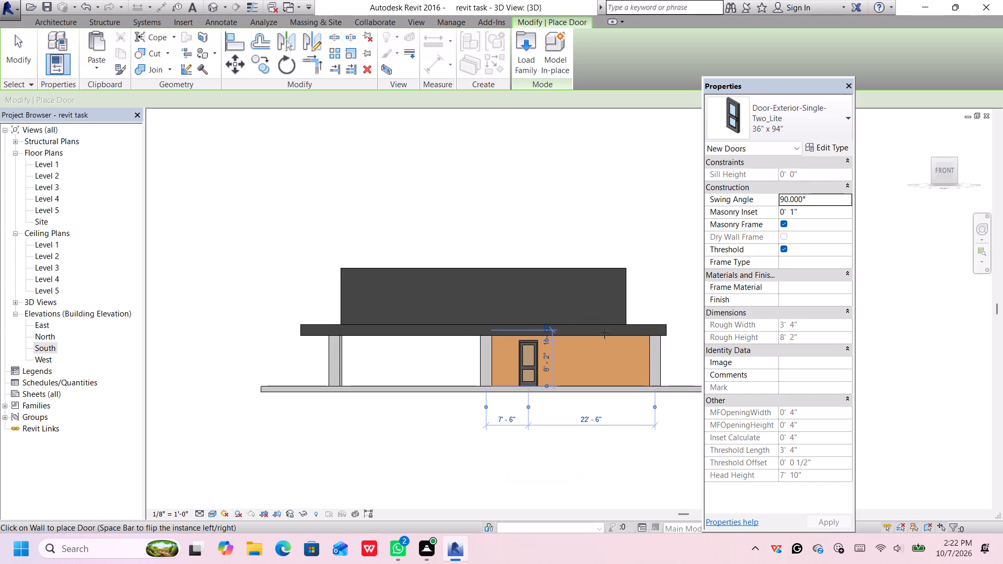
{"action": "key", "text": "Escape"}
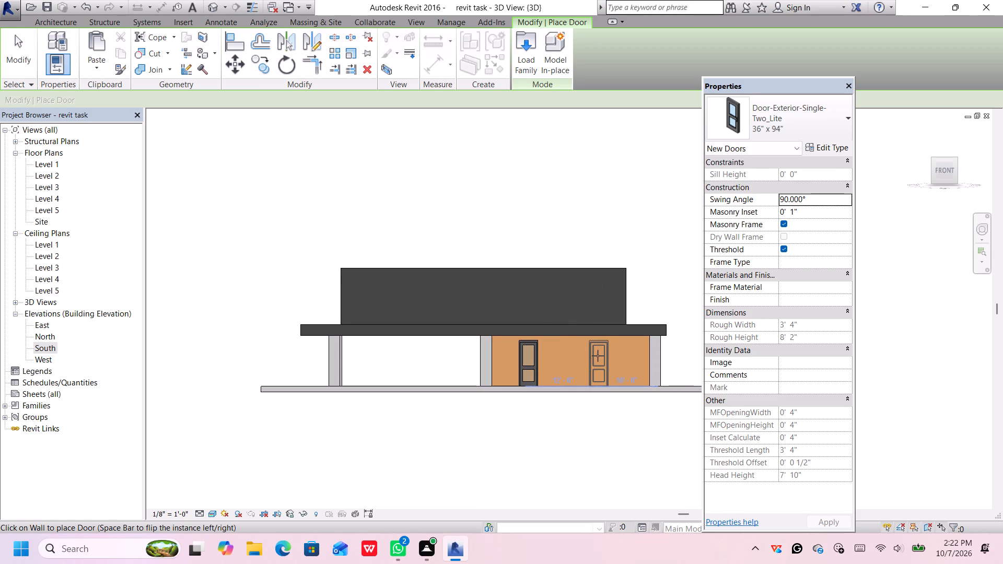
{"action": "key", "text": "Escape"}
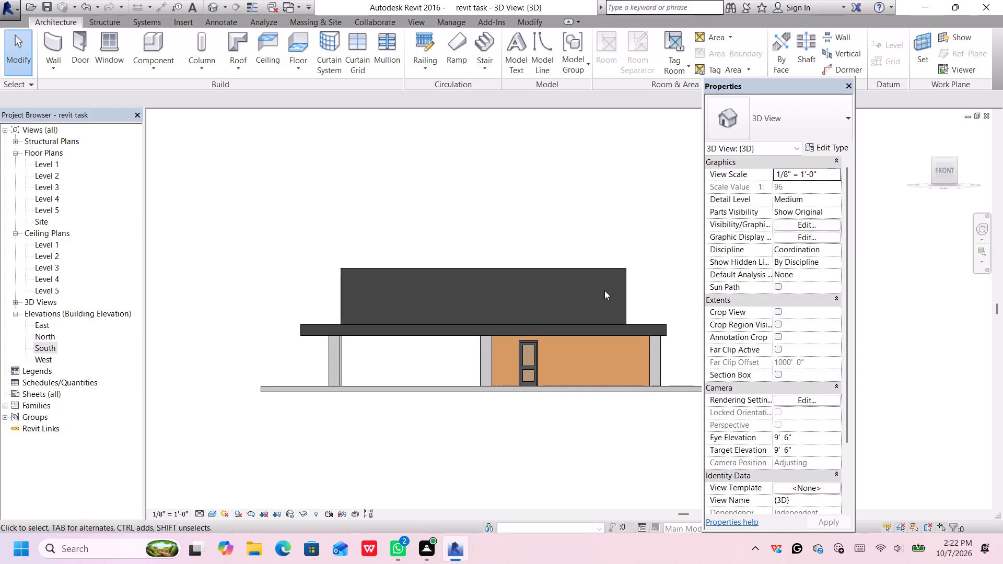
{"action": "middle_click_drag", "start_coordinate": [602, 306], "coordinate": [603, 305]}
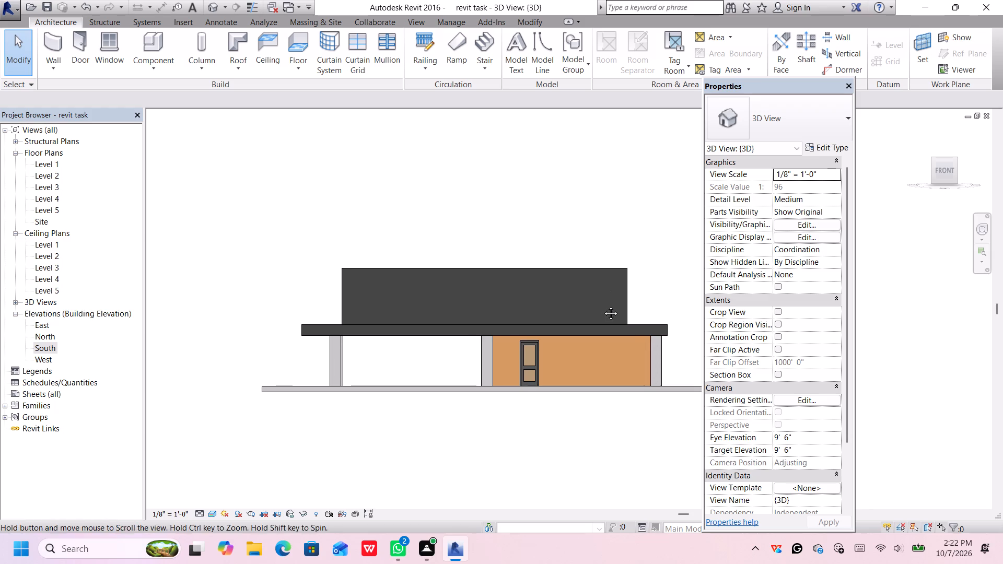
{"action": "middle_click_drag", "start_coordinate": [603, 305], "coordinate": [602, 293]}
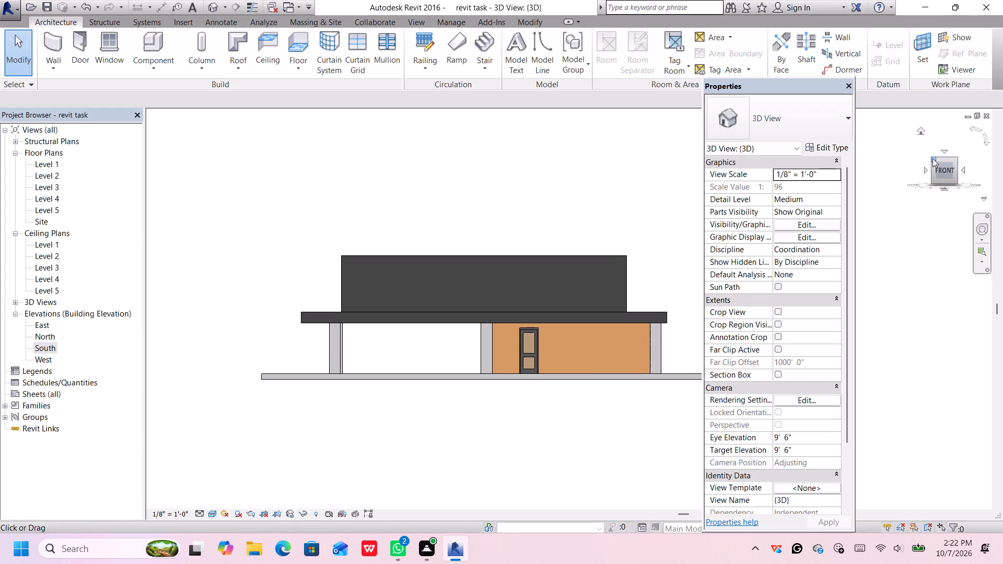
In an isometric 3D view, move the front Level 2 wall inward by setting its temporary dimension to 20'.
{"action": "left_click", "coordinate": [932, 158]}
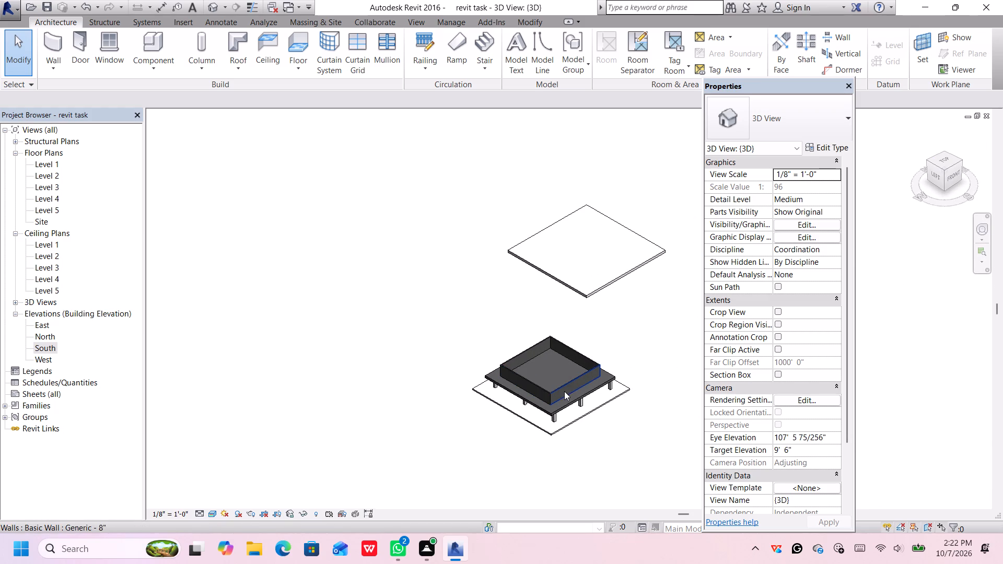
{"action": "scroll", "coordinate": [575, 390], "scroll_direction": "up", "scroll_amount": 7}
{"action": "middle_click_drag", "start_coordinate": [587, 382], "coordinate": [509, 381]}
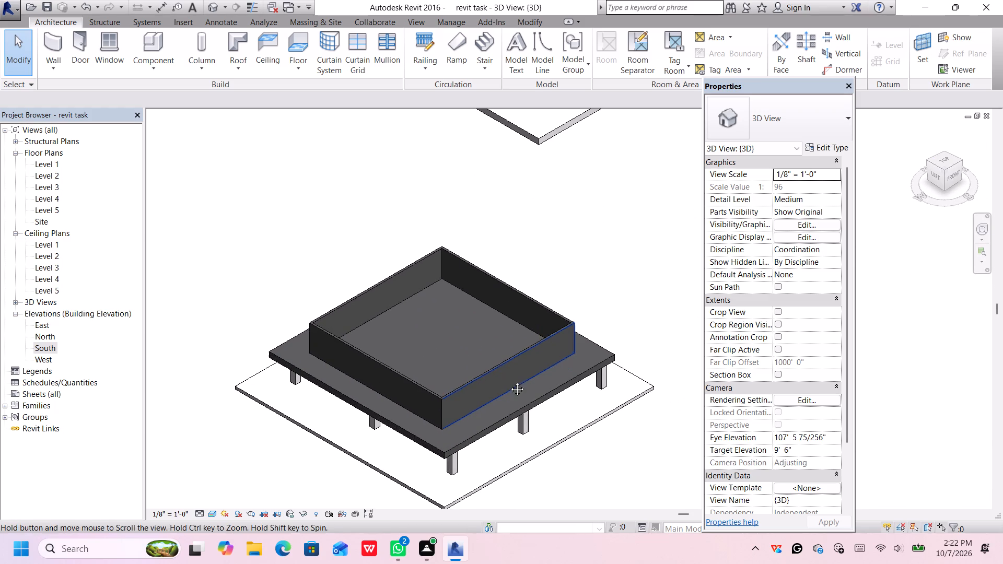
{"action": "middle_click_drag", "start_coordinate": [509, 381], "coordinate": [512, 381]}
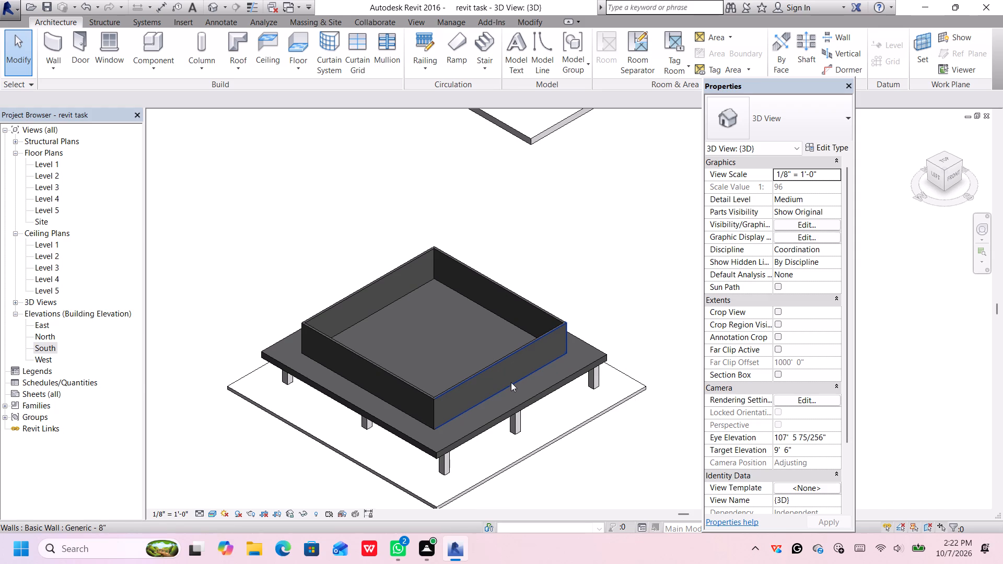
{"action": "scroll", "coordinate": [505, 379], "scroll_direction": "up", "scroll_amount": 4}
{"action": "scroll", "coordinate": [504, 376], "scroll_direction": "down", "scroll_amount": 1}
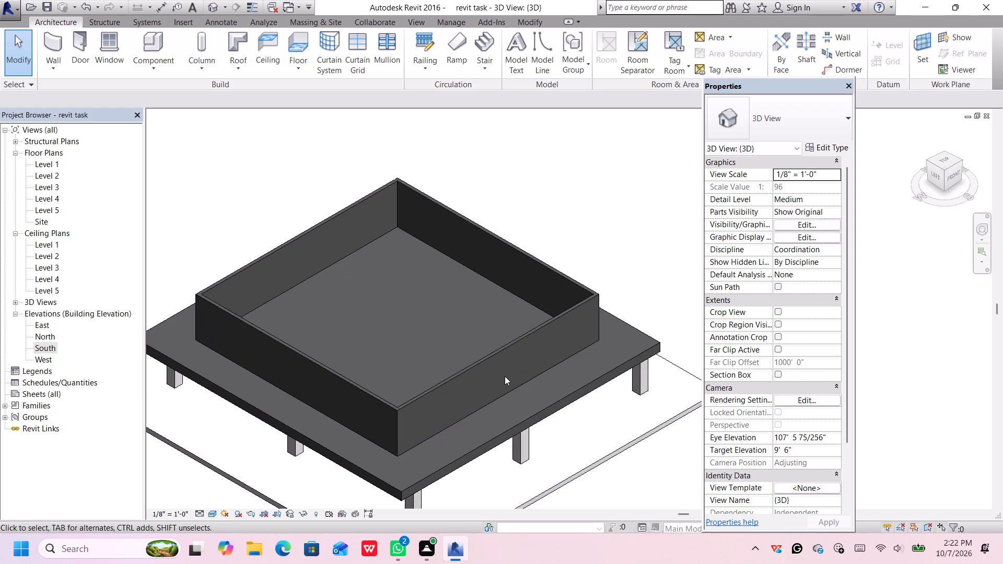
{"action": "middle_click_drag", "start_coordinate": [505, 377], "coordinate": [528, 373]}
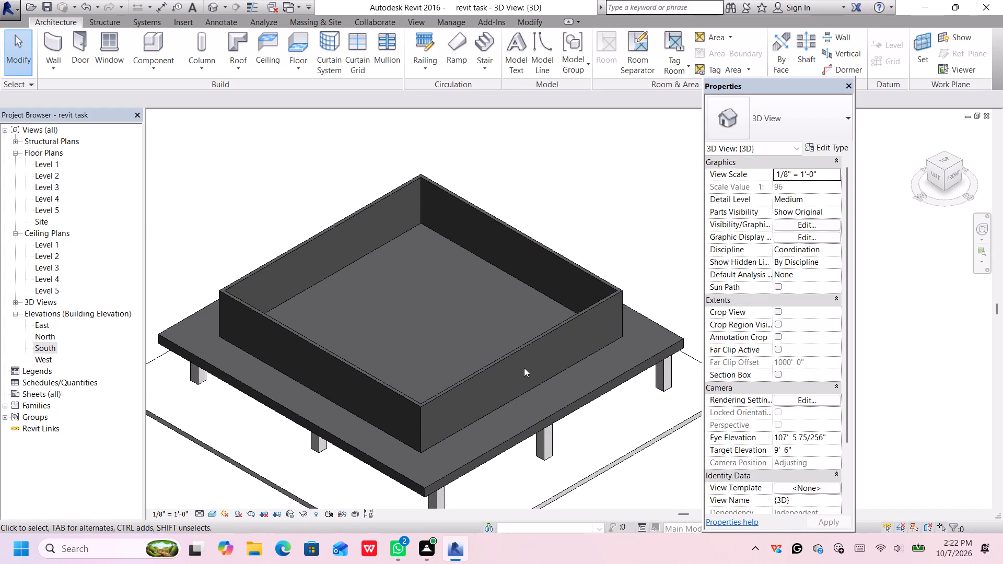
{"action": "left_click", "coordinate": [531, 343]}
{"action": "scroll", "coordinate": [465, 376], "scroll_direction": "down", "scroll_amount": 1}
{"action": "scroll", "coordinate": [465, 376], "scroll_direction": "up", "scroll_amount": 1}
{"action": "middle_click_drag", "start_coordinate": [471, 378], "coordinate": [477, 378]}
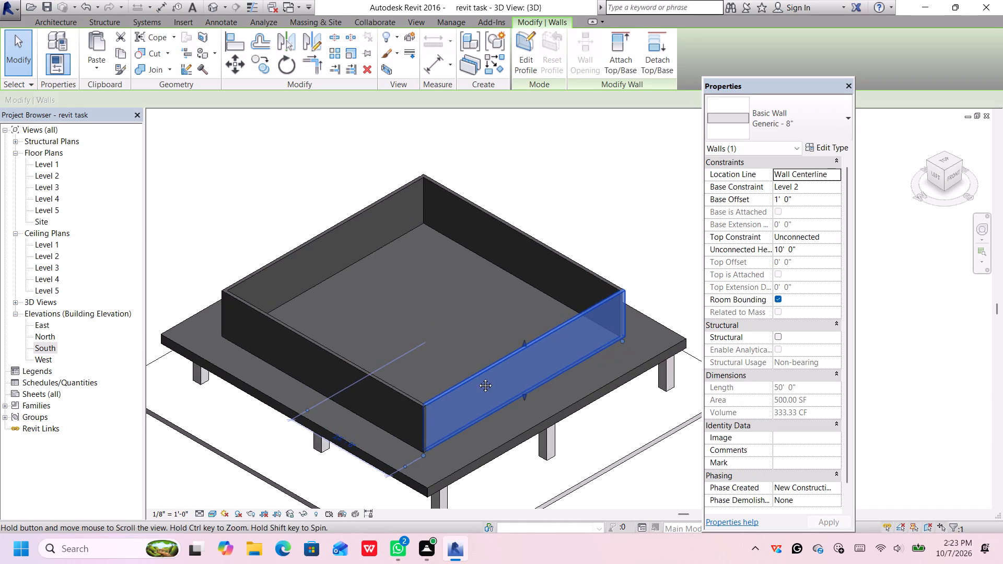
{"action": "middle_click_drag", "start_coordinate": [477, 378], "coordinate": [522, 365]}
{"action": "scroll", "coordinate": [379, 434], "scroll_direction": "up", "scroll_amount": 3}
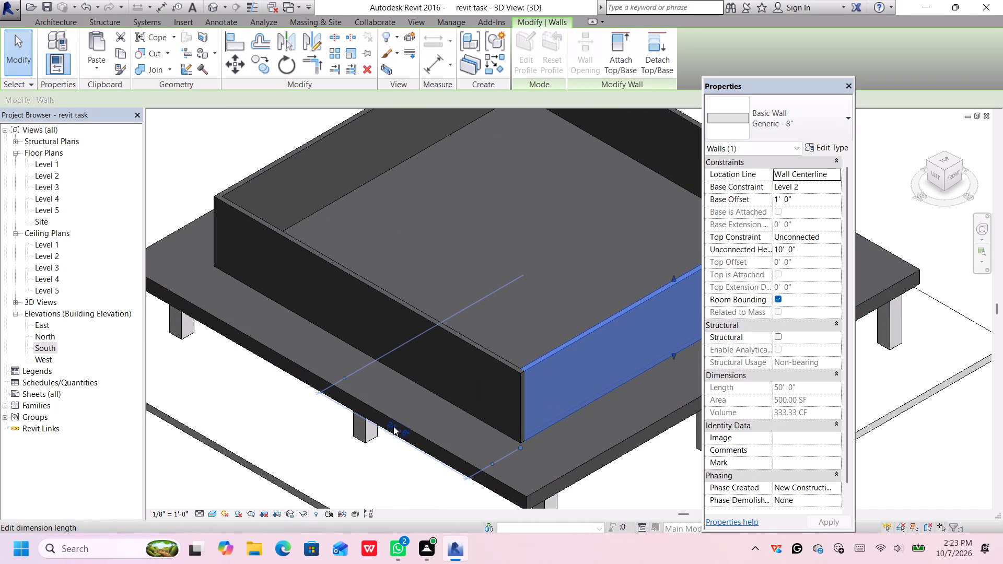
{"action": "left_click", "coordinate": [394, 427]}
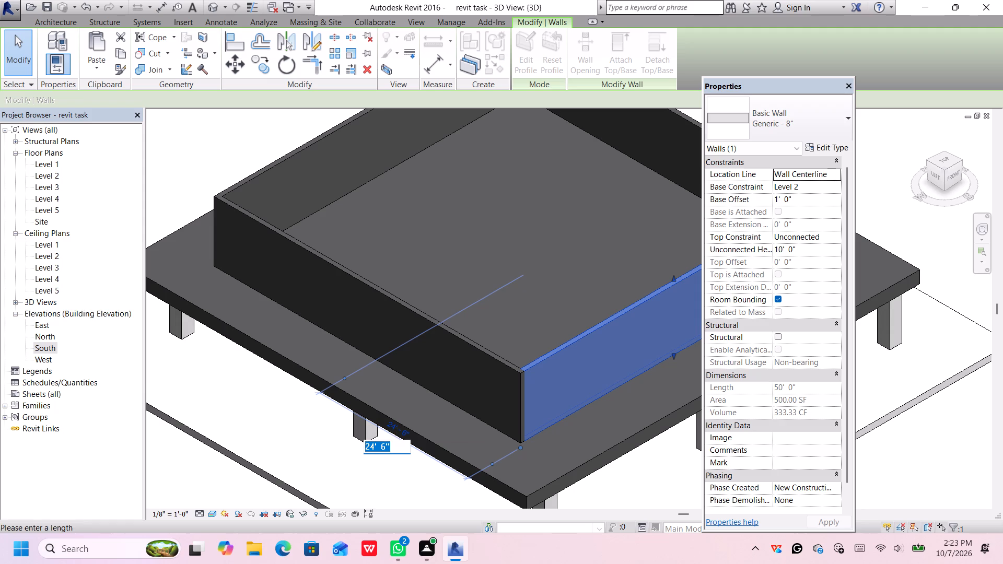
{"action": "type", "text": "20'"}
{"action": "key", "text": "Return"}
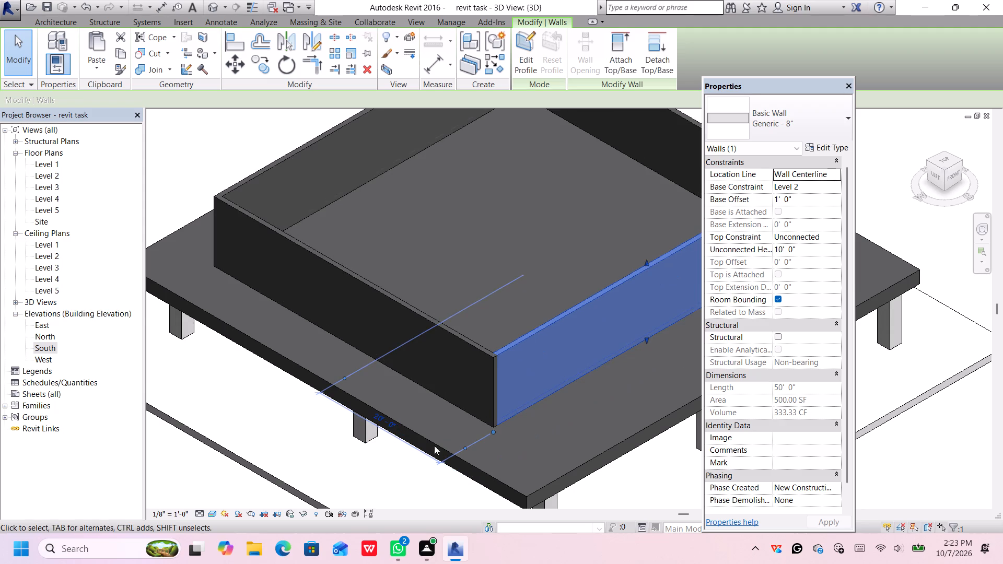
Move the left-side Level 2 wall inward by setting its temporary dimension to 23'.
{"action": "scroll", "coordinate": [549, 443], "scroll_direction": "down", "scroll_amount": 2}
{"action": "middle_click_drag", "start_coordinate": [586, 477], "coordinate": [487, 432]}
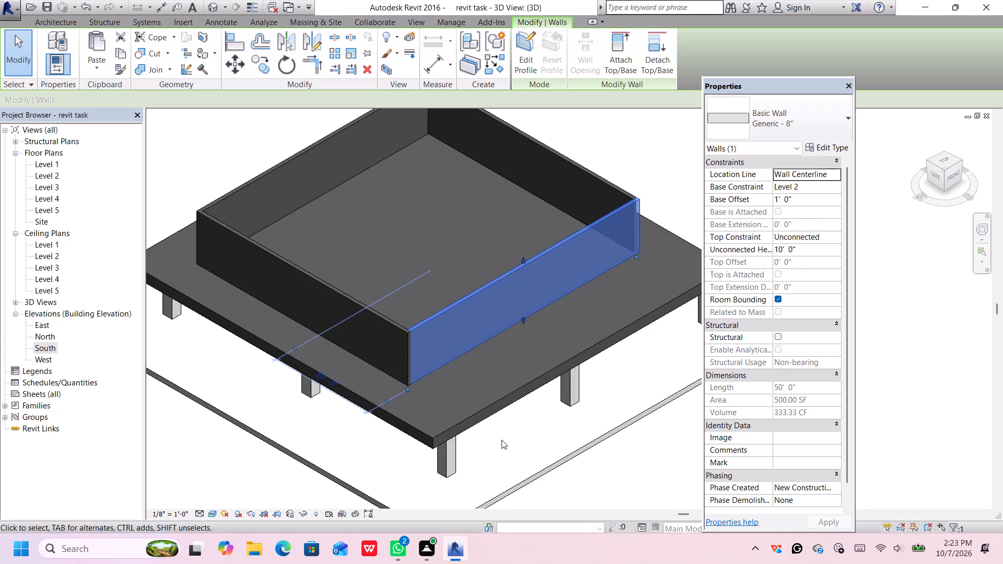
{"action": "left_click", "coordinate": [374, 312]}
{"action": "middle_click_drag", "start_coordinate": [398, 286], "coordinate": [426, 325]}
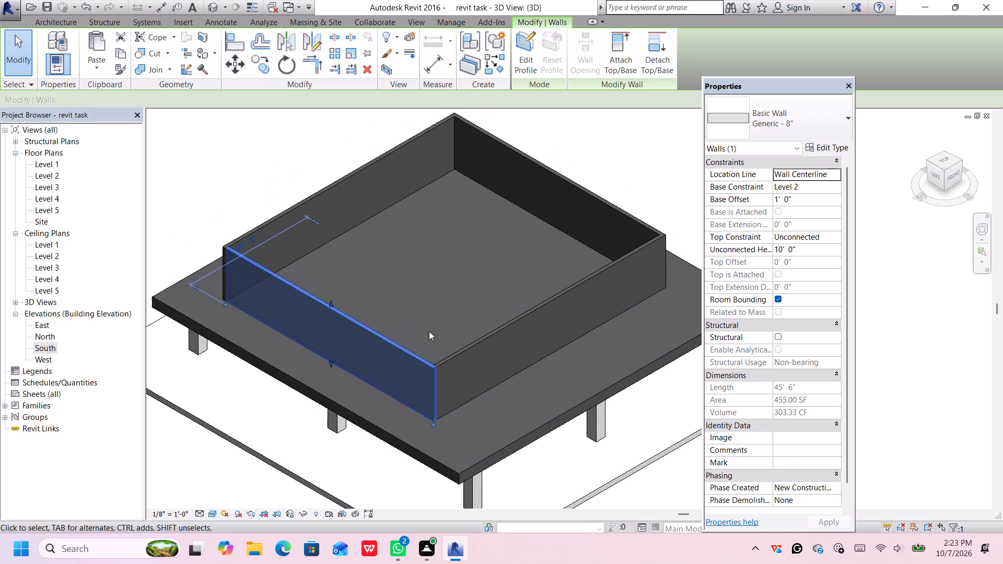
{"action": "left_click", "coordinate": [250, 244]}
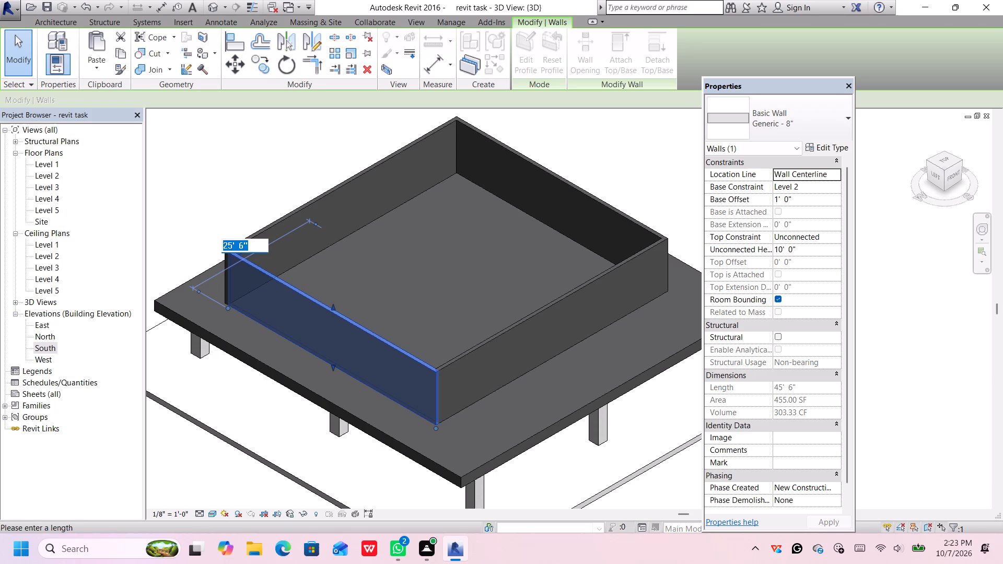
{"action": "type", "text": "23"}
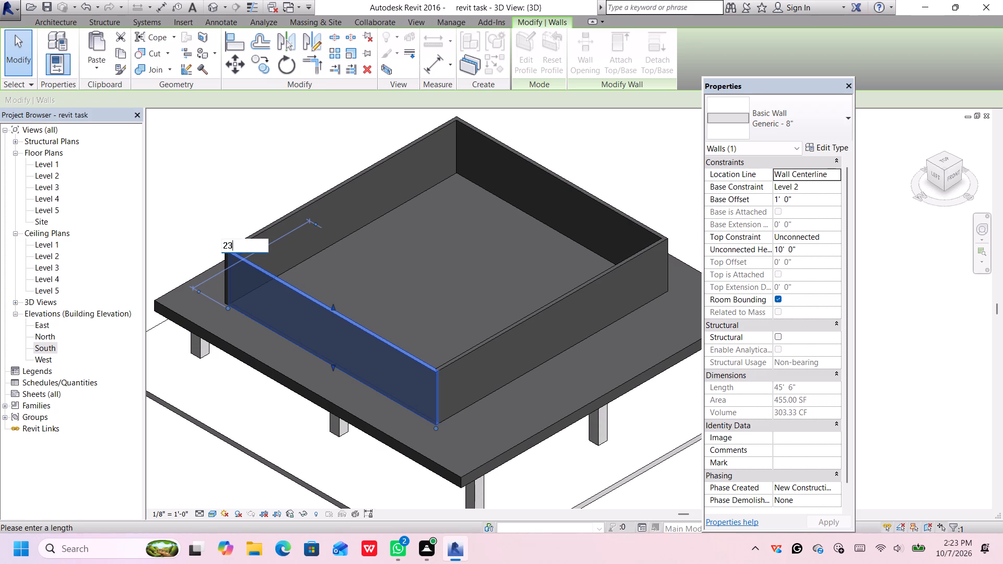
{"action": "key", "text": "apostrophe"}
{"action": "key", "text": "Return"}
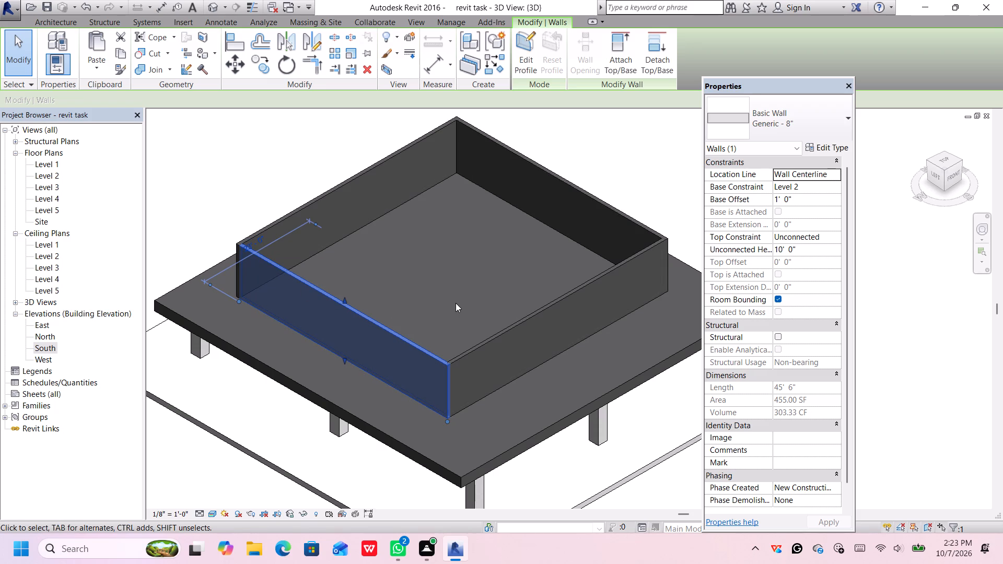
Move the right-side Level 2 wall inward by setting its temporary dimension to 23'.
{"action": "left_click", "coordinate": [551, 173]}
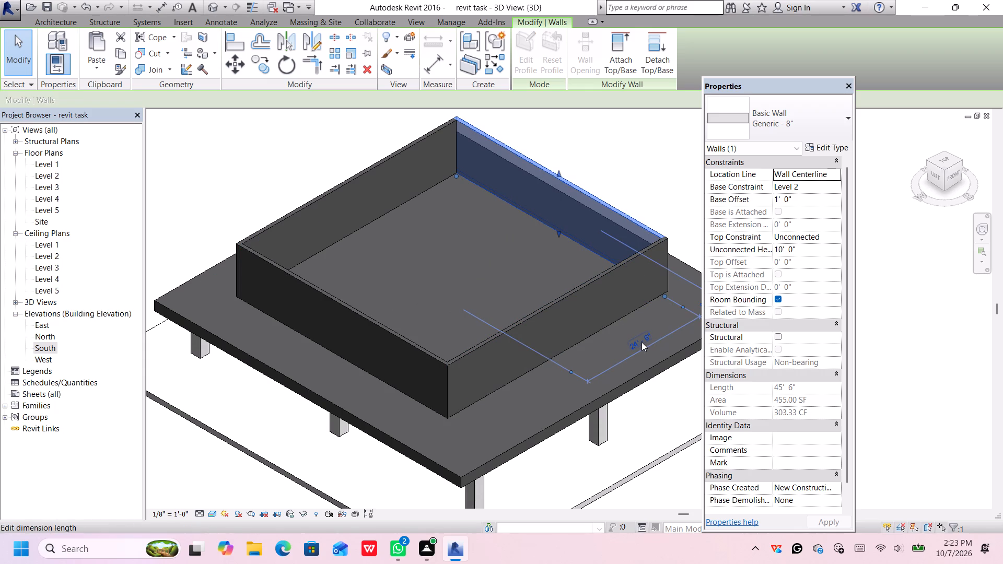
{"action": "left_click", "coordinate": [642, 342]}
{"action": "type", "text": "23'"}
{"action": "key", "text": "Return"}
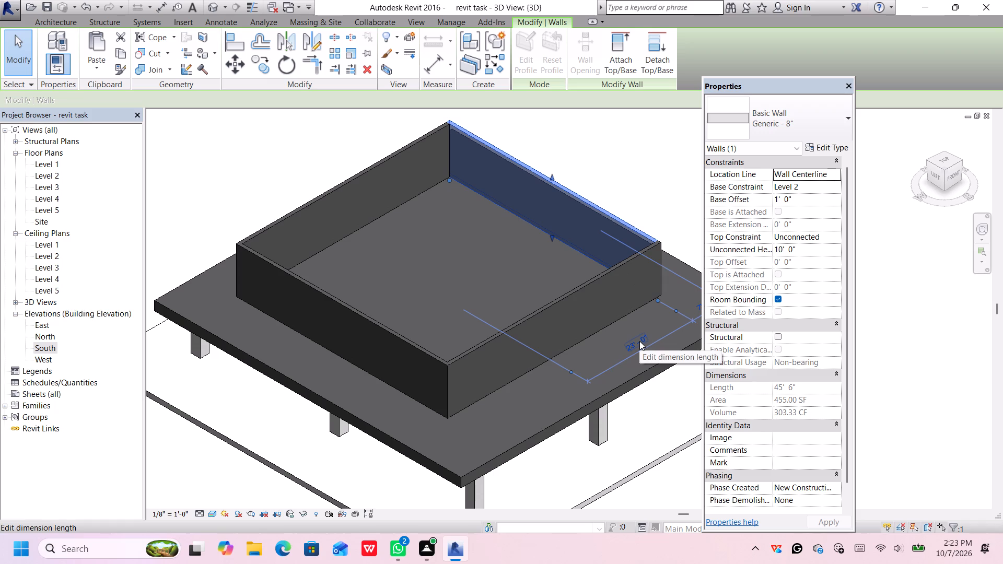
Move the back Level 2 wall inward by setting its longer temporary dimension to 20', and deselect it.
{"action": "left_click", "coordinate": [357, 177]}
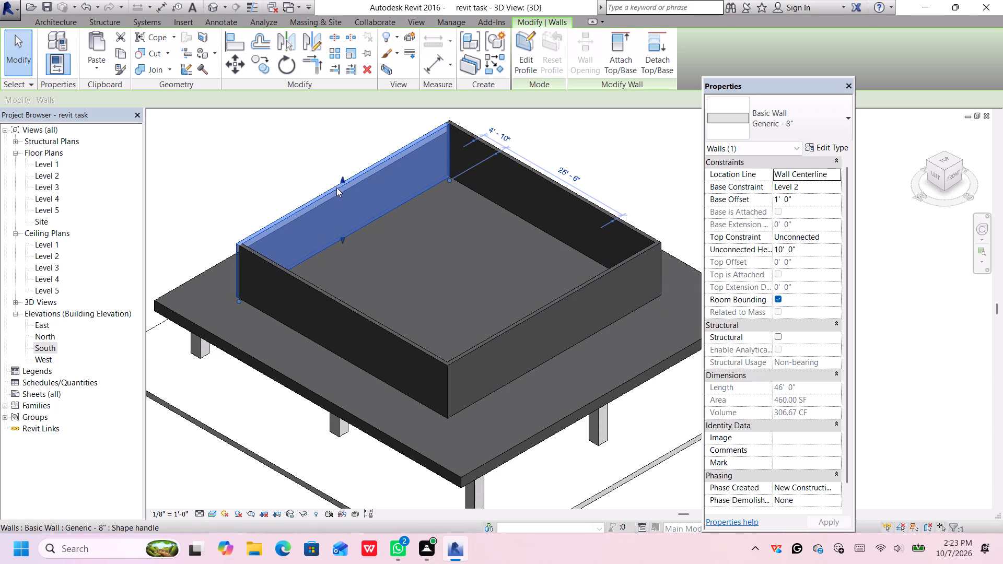
{"action": "scroll", "coordinate": [320, 233], "scroll_direction": "down", "scroll_amount": 1}
{"action": "scroll", "coordinate": [336, 208], "scroll_direction": "up", "scroll_amount": 3}
{"action": "scroll", "coordinate": [452, 143], "scroll_direction": "down", "scroll_amount": 1}
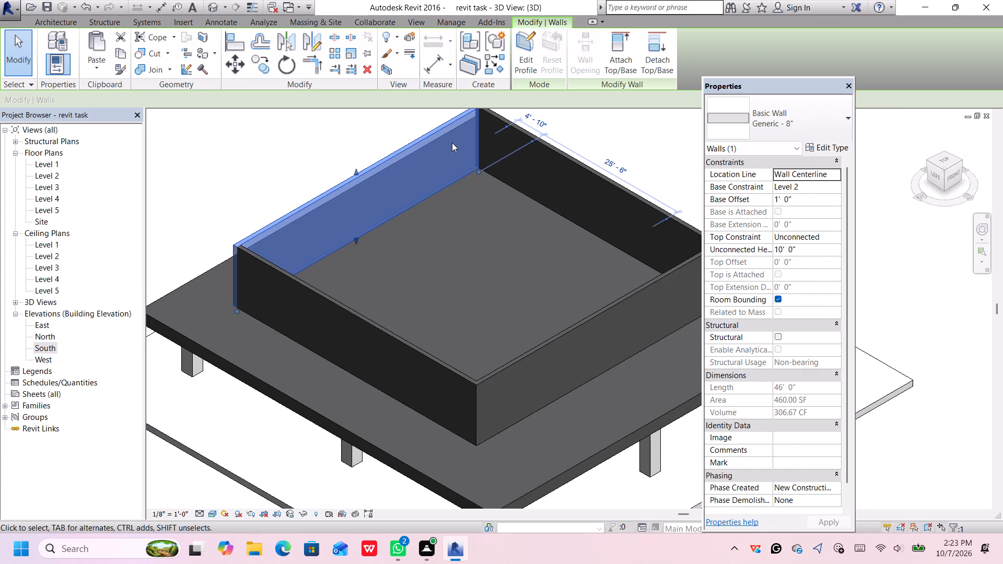
{"action": "scroll", "coordinate": [452, 143], "scroll_direction": "down", "scroll_amount": 1}
{"action": "middle_click_drag", "start_coordinate": [589, 123], "coordinate": [492, 170]}
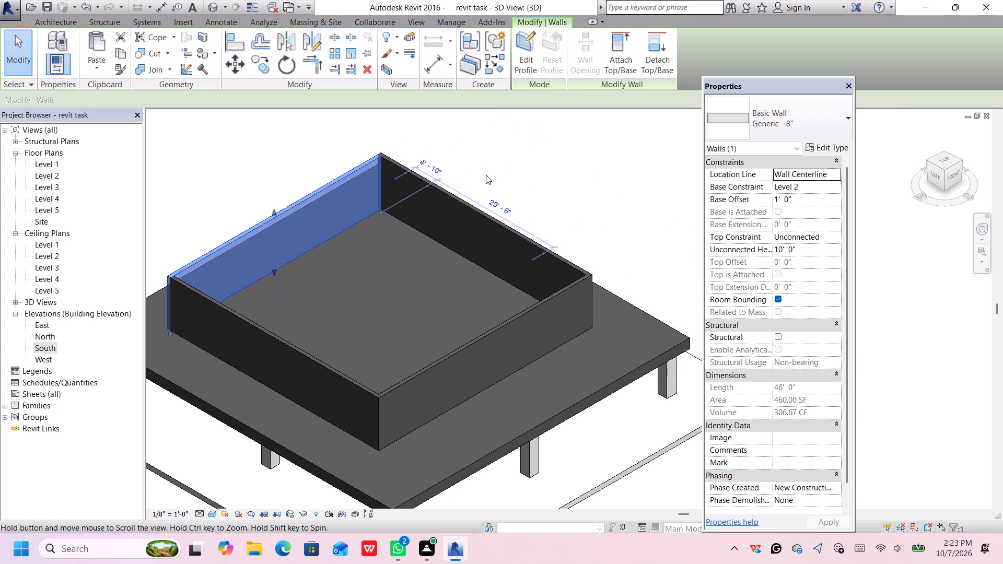
{"action": "left_click", "coordinate": [501, 208]}
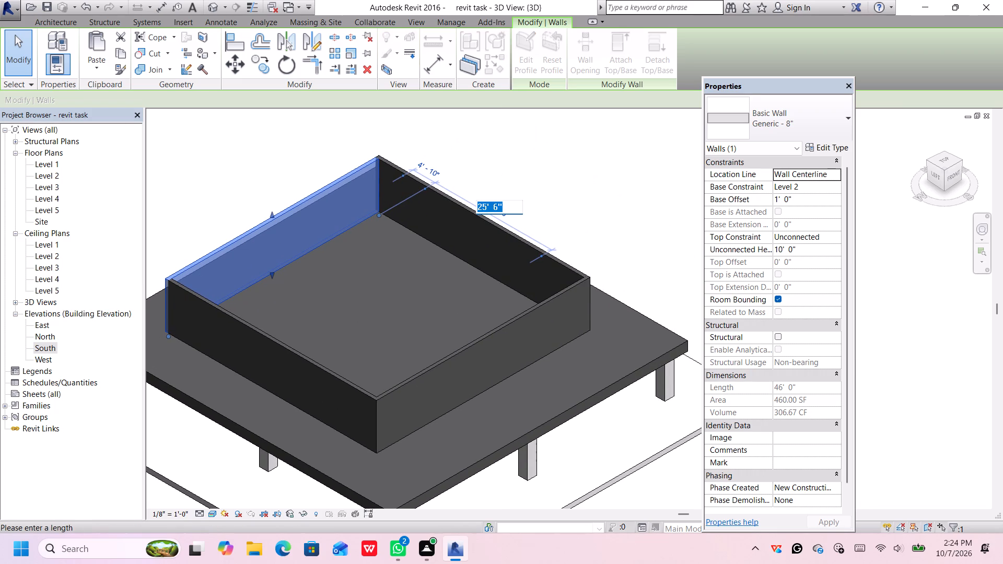
{"action": "type", "text": "20'"}
{"action": "key", "text": "Return"}
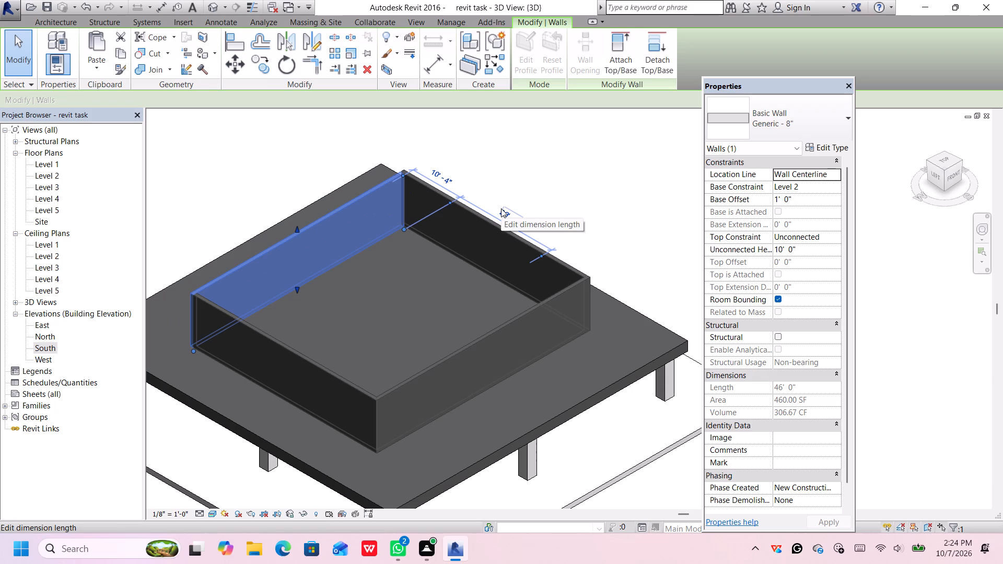
{"action": "middle_click_drag", "start_coordinate": [590, 334], "coordinate": [588, 299]}
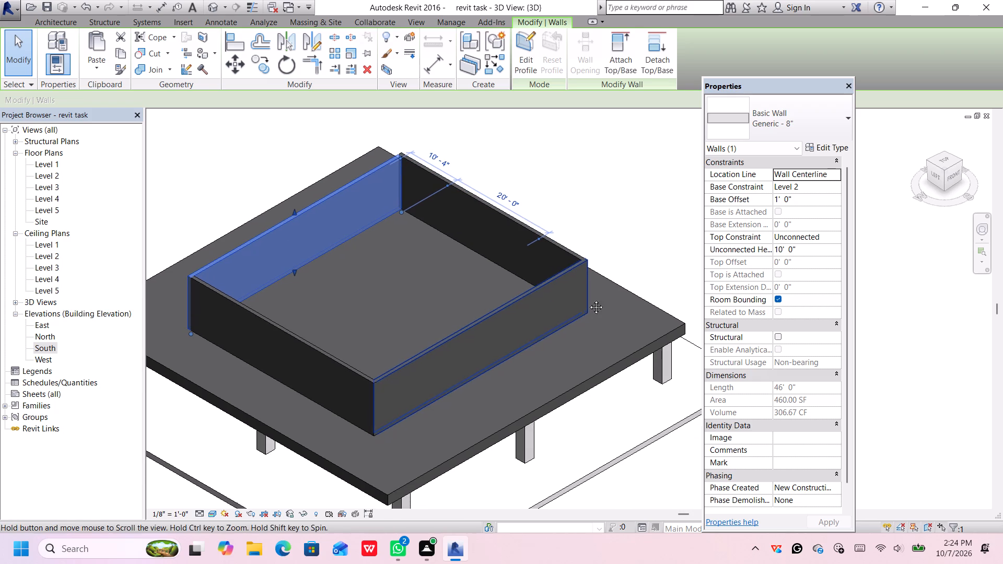
{"action": "middle_click_drag", "start_coordinate": [588, 299], "coordinate": [596, 274]}
{"action": "left_click", "coordinate": [648, 228]}
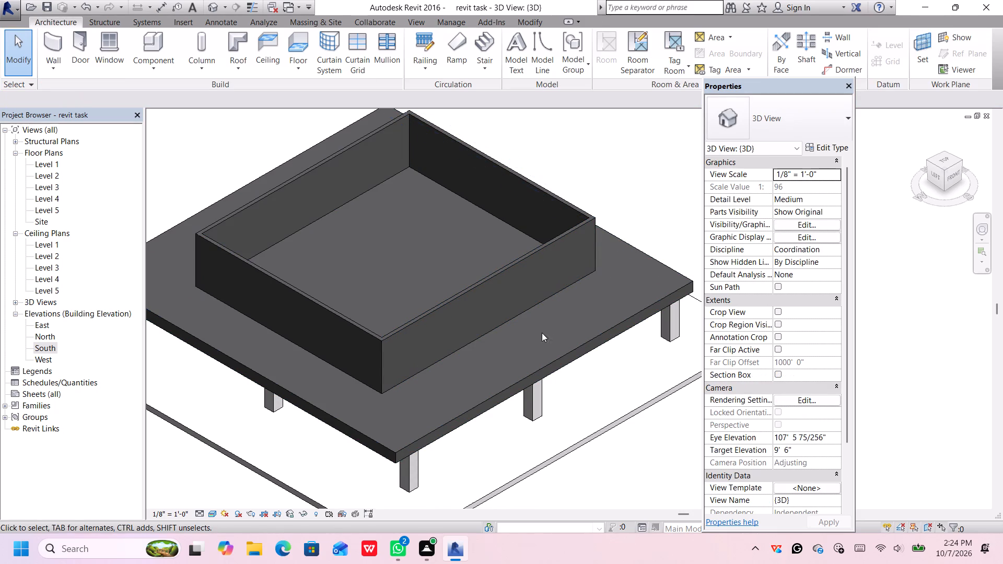
Examine the Level 2 wall enclosure and its setback from the slab edges in the 3D view.
{"action": "middle_click_drag", "start_coordinate": [422, 385], "coordinate": [418, 371]}
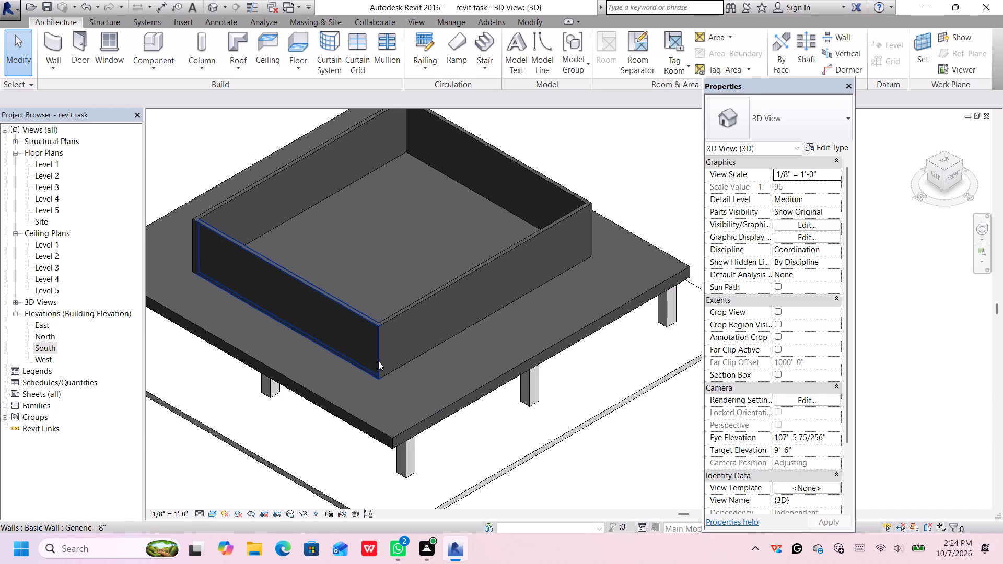
{"action": "scroll", "coordinate": [411, 318], "scroll_direction": "down", "scroll_amount": 2}
{"action": "middle_click_drag", "start_coordinate": [481, 274], "coordinate": [479, 278]}
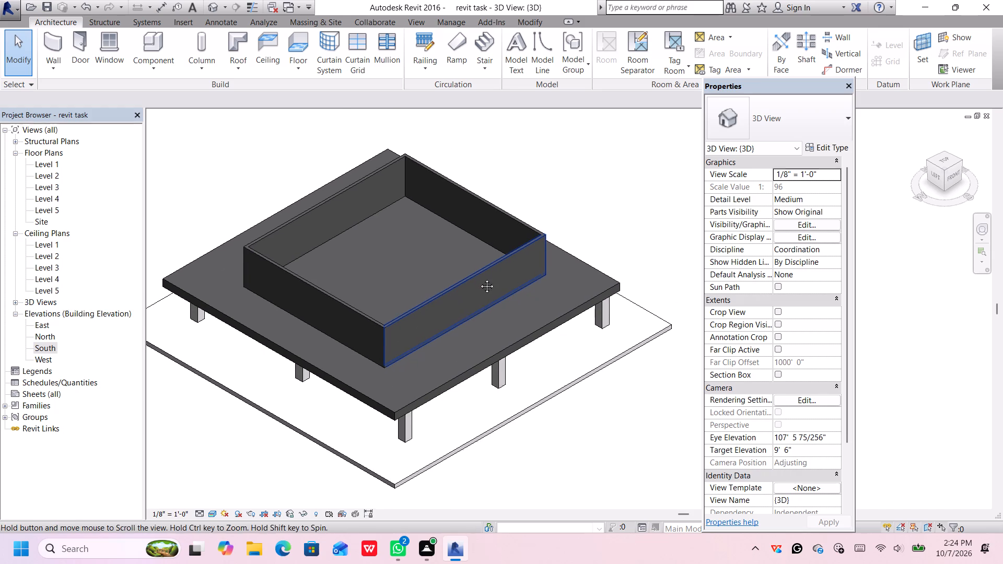
{"action": "middle_click_drag", "start_coordinate": [479, 278], "coordinate": [468, 298]}
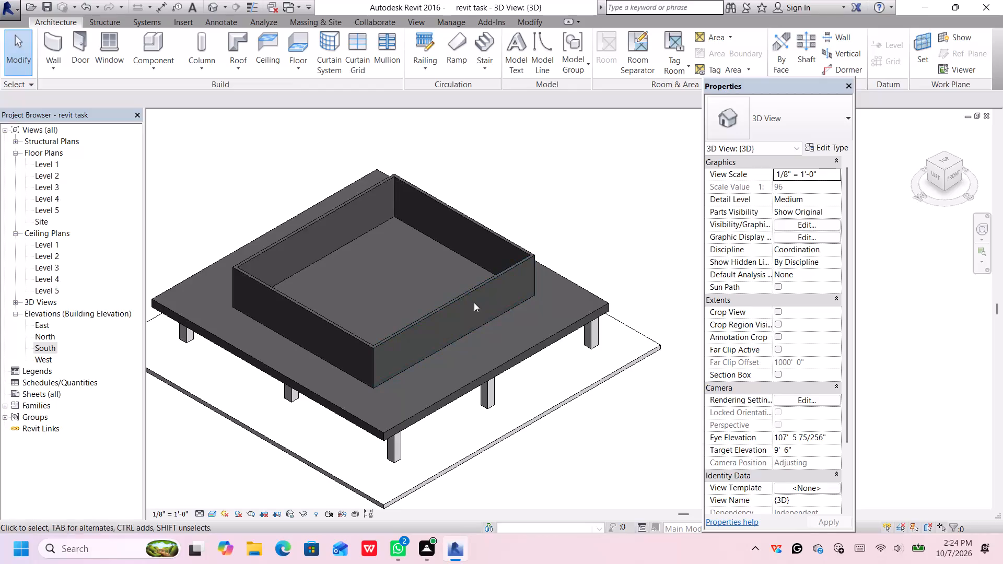
{"action": "scroll", "coordinate": [474, 302], "scroll_direction": "up", "scroll_amount": 2}
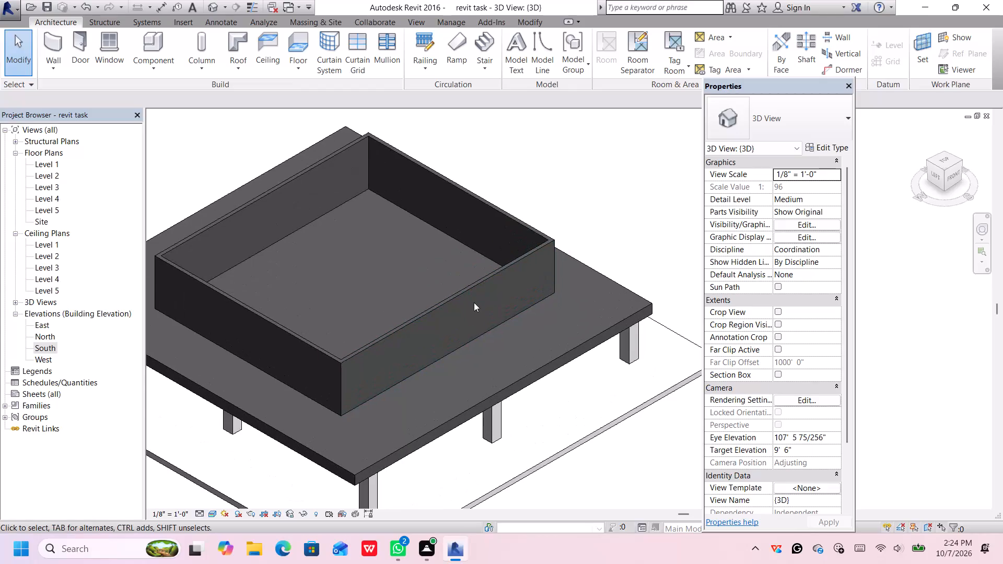
{"action": "scroll", "coordinate": [475, 301], "scroll_direction": "up", "scroll_amount": 2}
{"action": "middle_click_drag", "start_coordinate": [475, 301], "coordinate": [534, 312]}
{"action": "scroll", "coordinate": [534, 313], "scroll_direction": "down", "scroll_amount": 2}
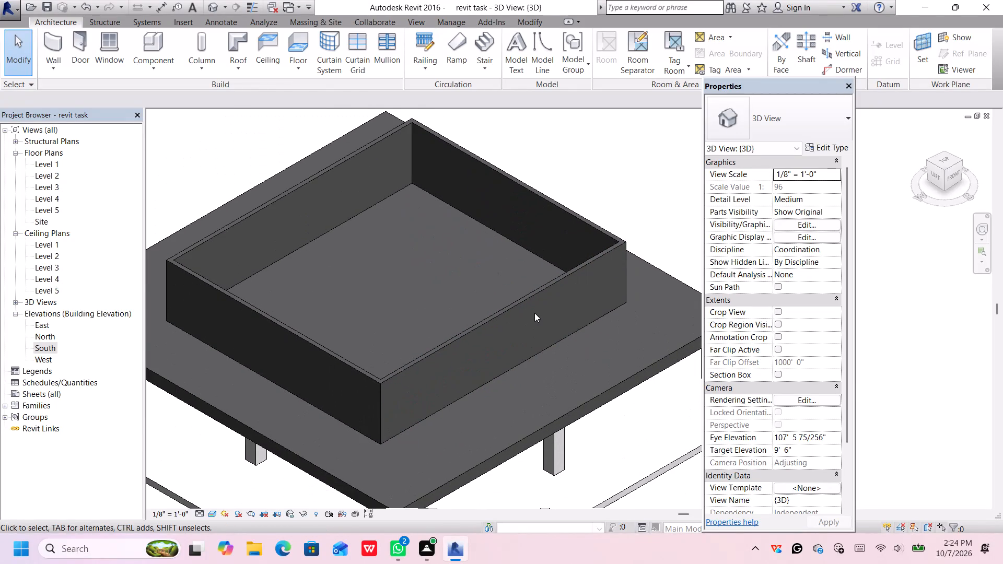
{"action": "middle_click_drag", "start_coordinate": [581, 303], "coordinate": [573, 287]}
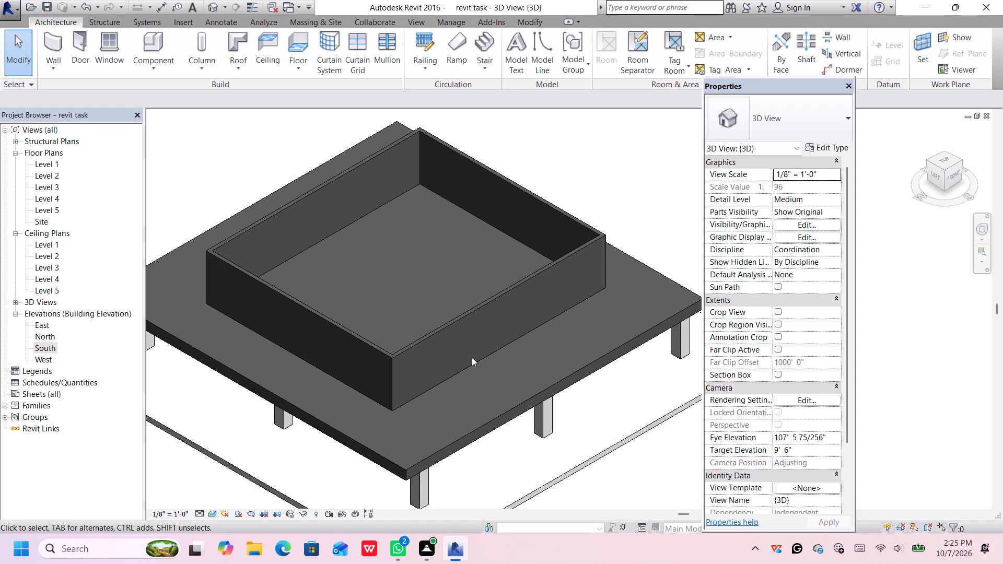
{"action": "scroll", "coordinate": [487, 338], "scroll_direction": "up", "scroll_amount": 1}
{"action": "scroll", "coordinate": [493, 331], "scroll_direction": "down", "scroll_amount": 1}
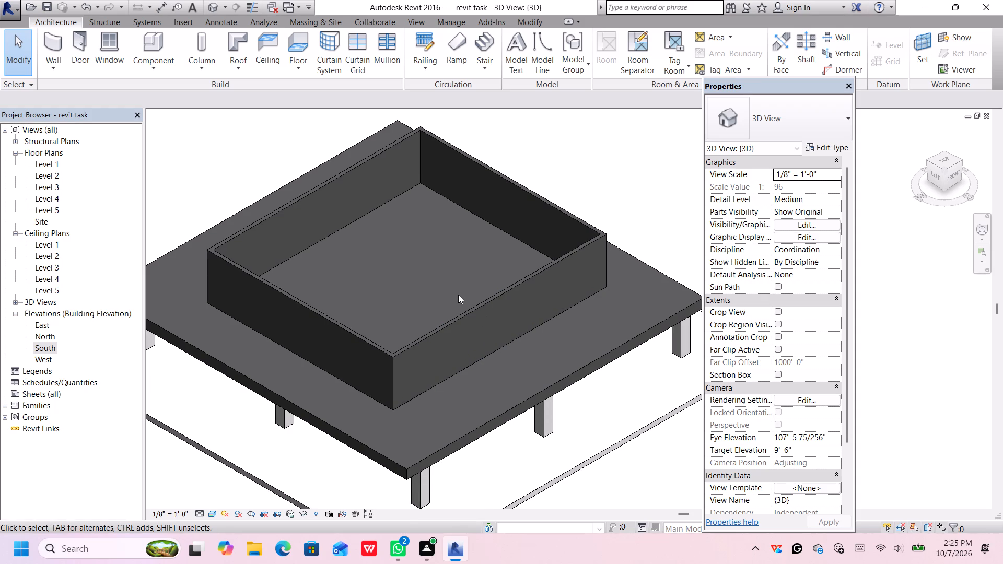
{"action": "scroll", "coordinate": [458, 295], "scroll_direction": "down", "scroll_amount": 2}
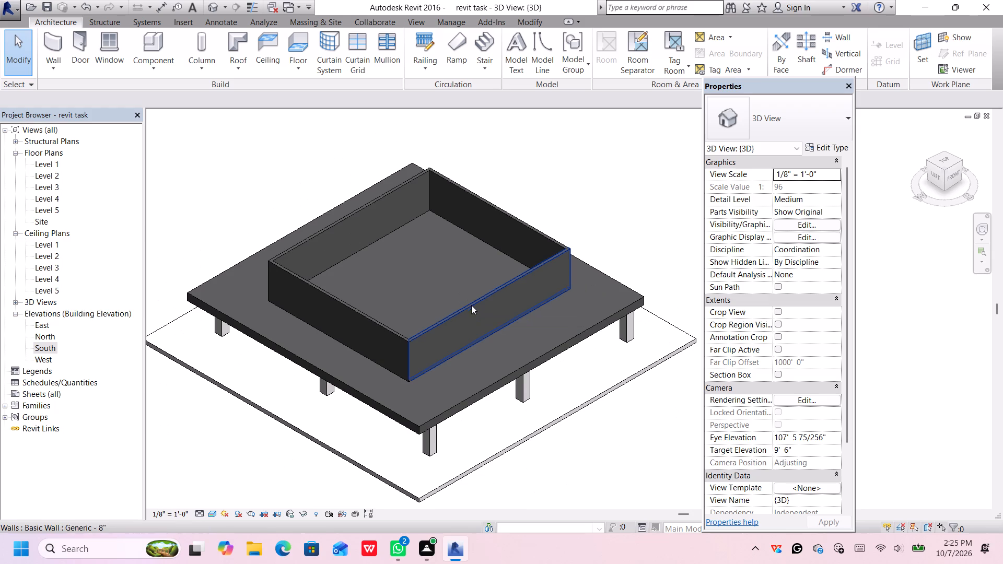
{"action": "middle_click_drag", "start_coordinate": [471, 305], "coordinate": [498, 339]}
{"action": "scroll", "coordinate": [498, 336], "scroll_direction": "up", "scroll_amount": 1}
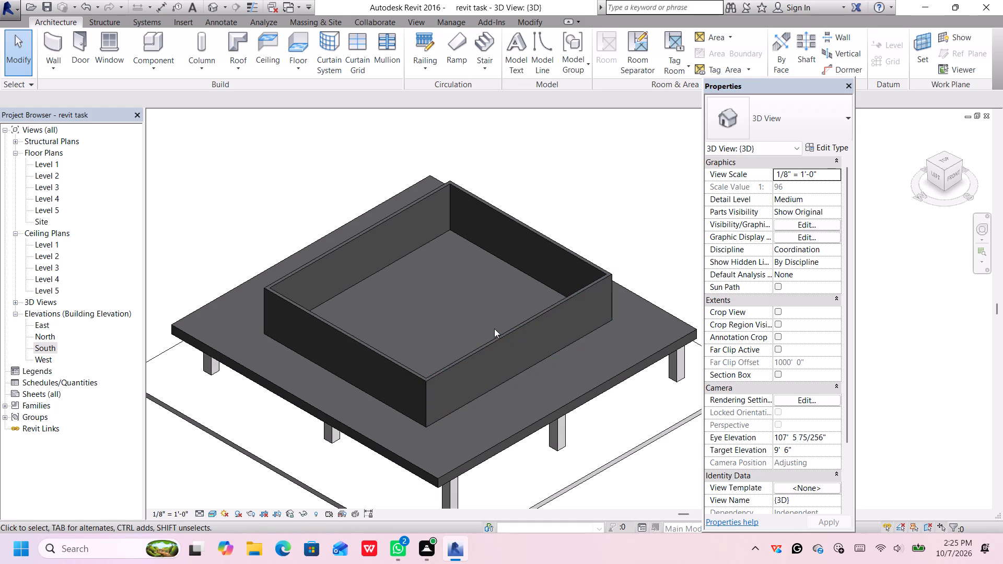
{"action": "middle_click_drag", "start_coordinate": [532, 332], "coordinate": [500, 328]}
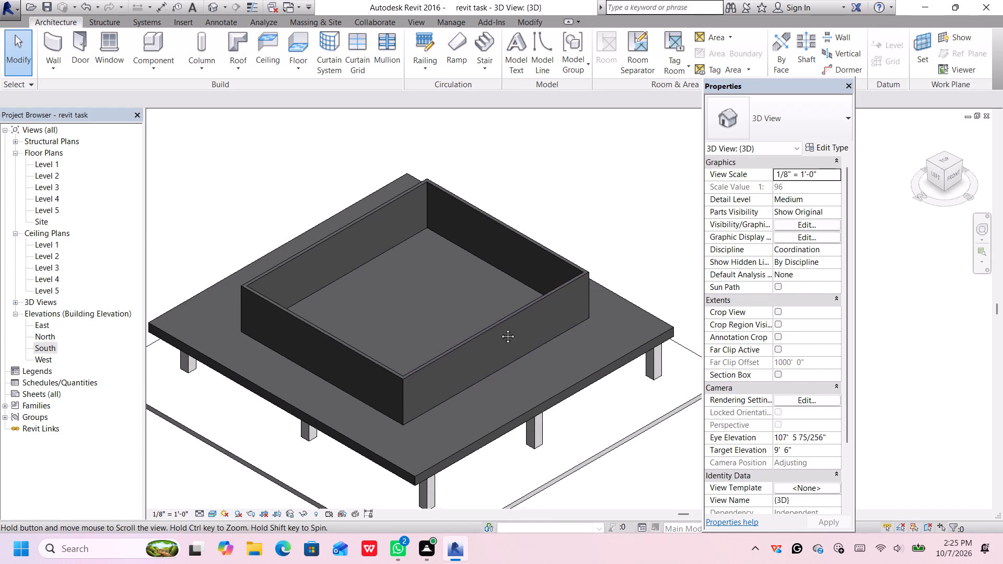
{"action": "middle_click_drag", "start_coordinate": [500, 328], "coordinate": [469, 319]}
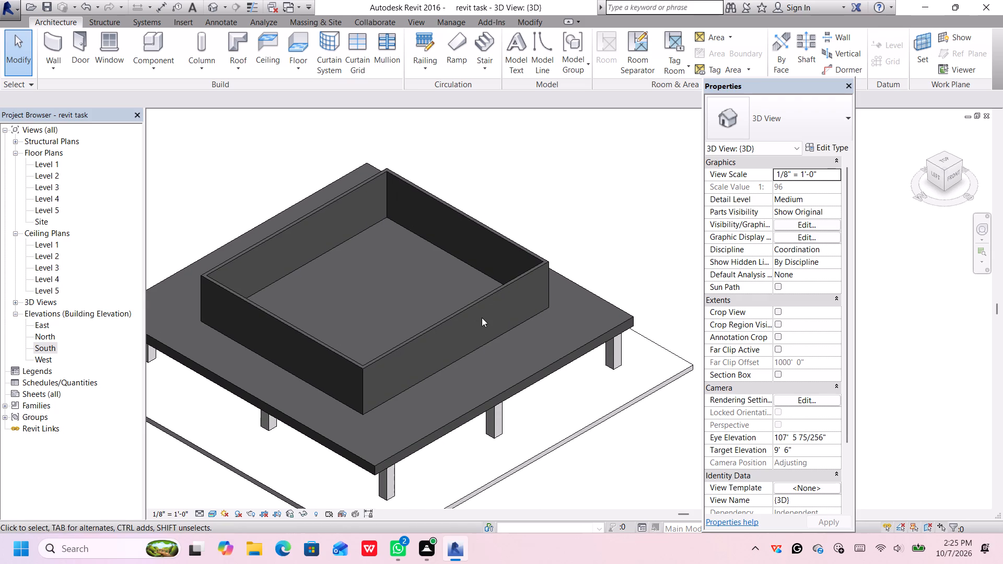
{"action": "middle_click_drag", "start_coordinate": [507, 321], "coordinate": [476, 305]}
{"action": "scroll", "coordinate": [508, 300], "scroll_direction": "up", "scroll_amount": 2}
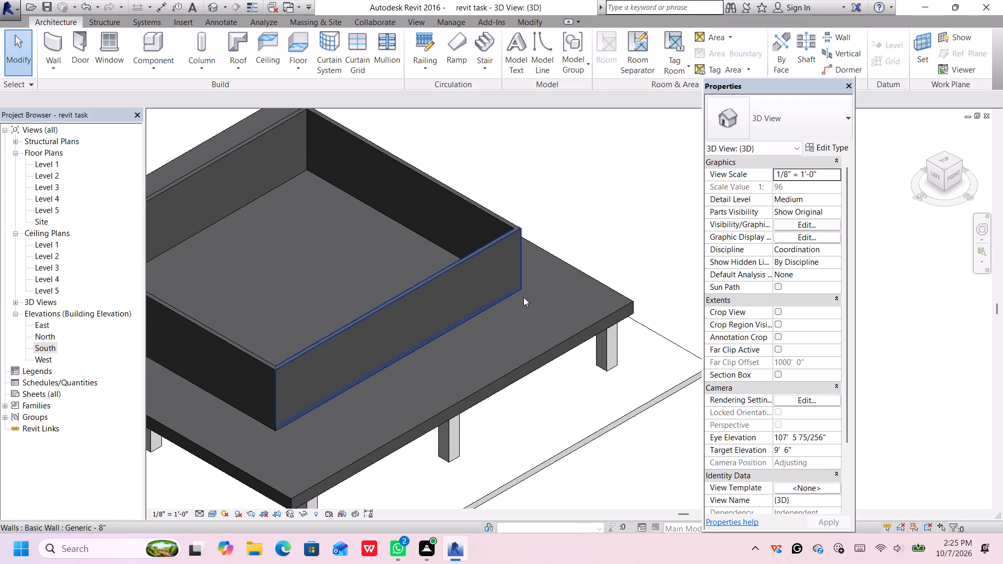
Start a Level 2 wall using the Basic Wall type Generic - 8" 2.
{"action": "middle_click_drag", "start_coordinate": [531, 295], "coordinate": [553, 330]}
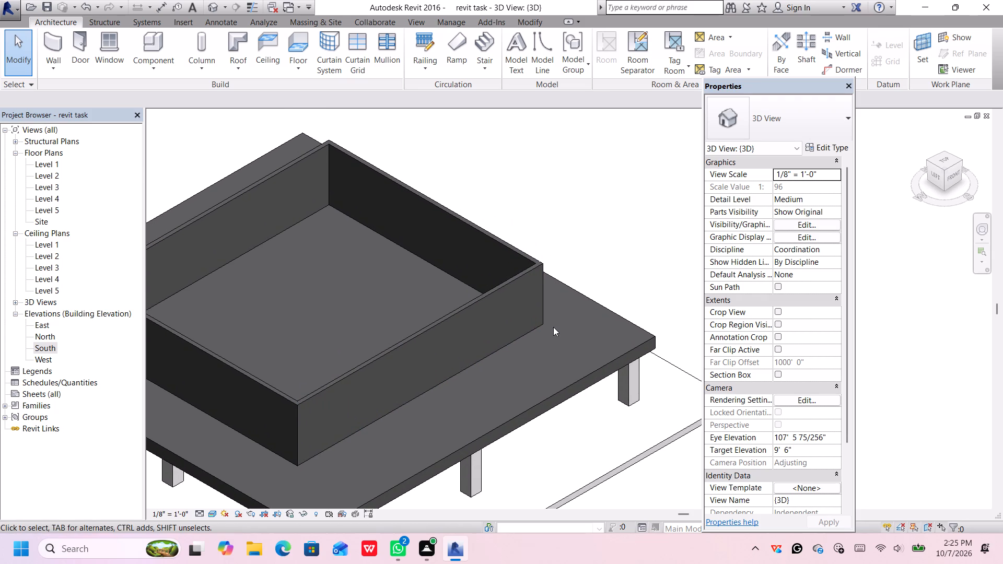
{"action": "scroll", "coordinate": [553, 325], "scroll_direction": "up", "scroll_amount": 3}
{"action": "scroll", "coordinate": [553, 325], "scroll_direction": "down", "scroll_amount": 1}
{"action": "scroll", "coordinate": [553, 325], "scroll_direction": "up", "scroll_amount": 1}
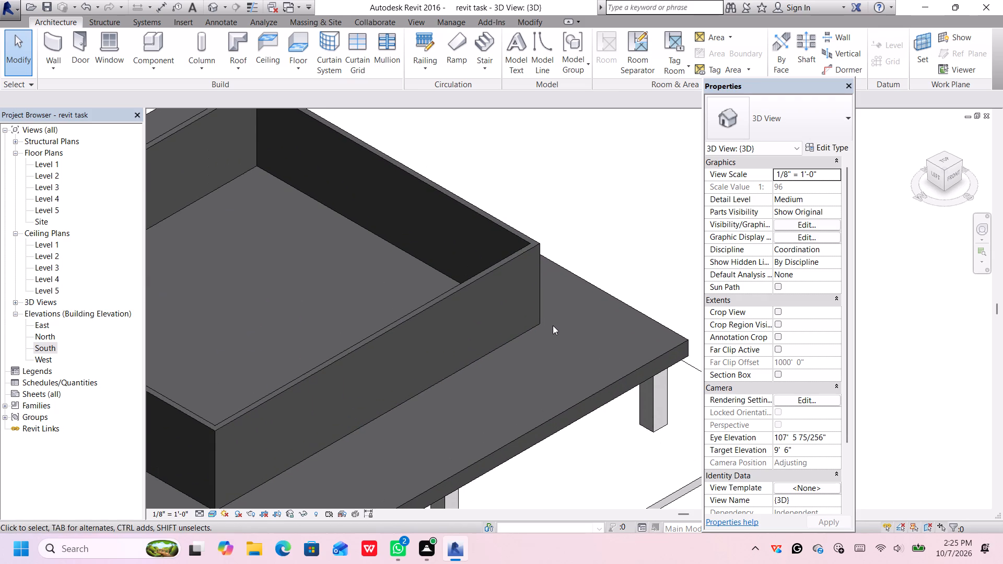
{"action": "middle_click_drag", "start_coordinate": [554, 327], "coordinate": [579, 343]}
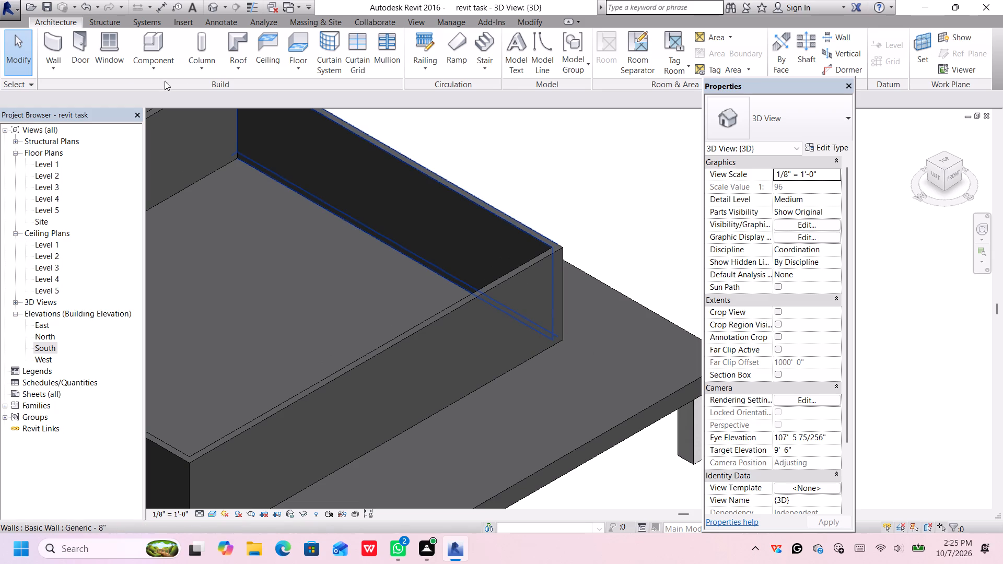
{"action": "left_click", "coordinate": [61, 39]}
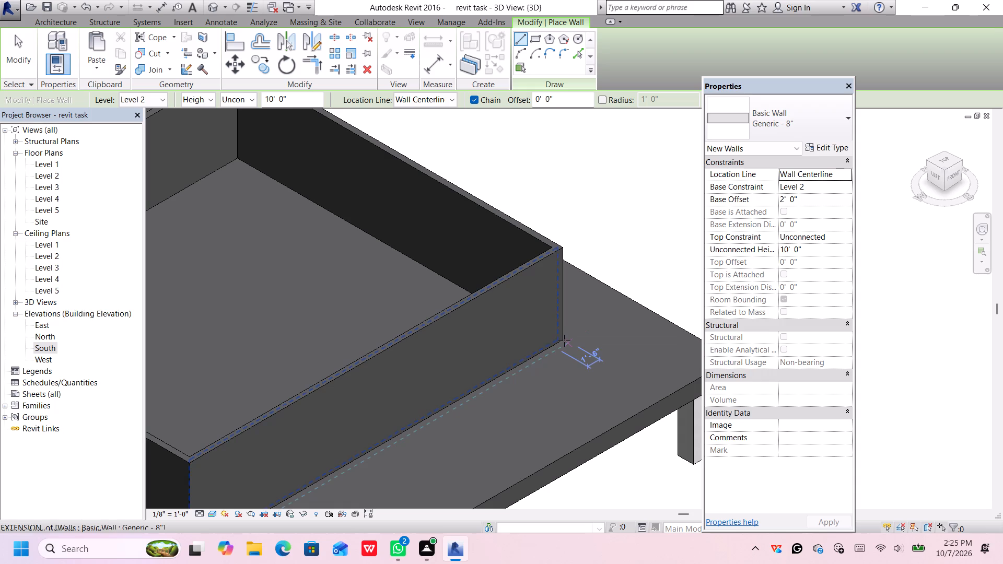
{"action": "left_click", "coordinate": [759, 116]}
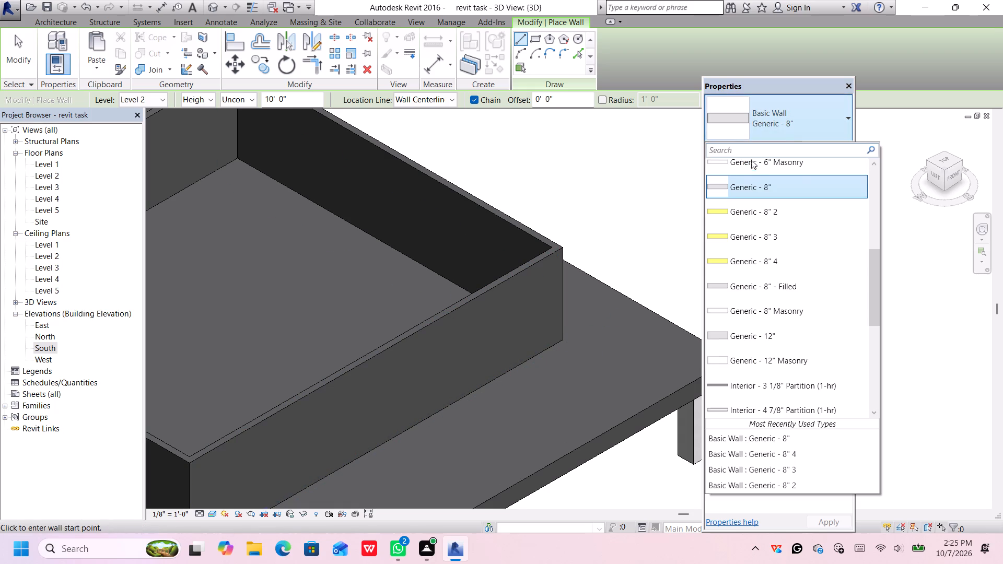
{"action": "scroll", "coordinate": [761, 194], "scroll_direction": "up", "scroll_amount": 6}
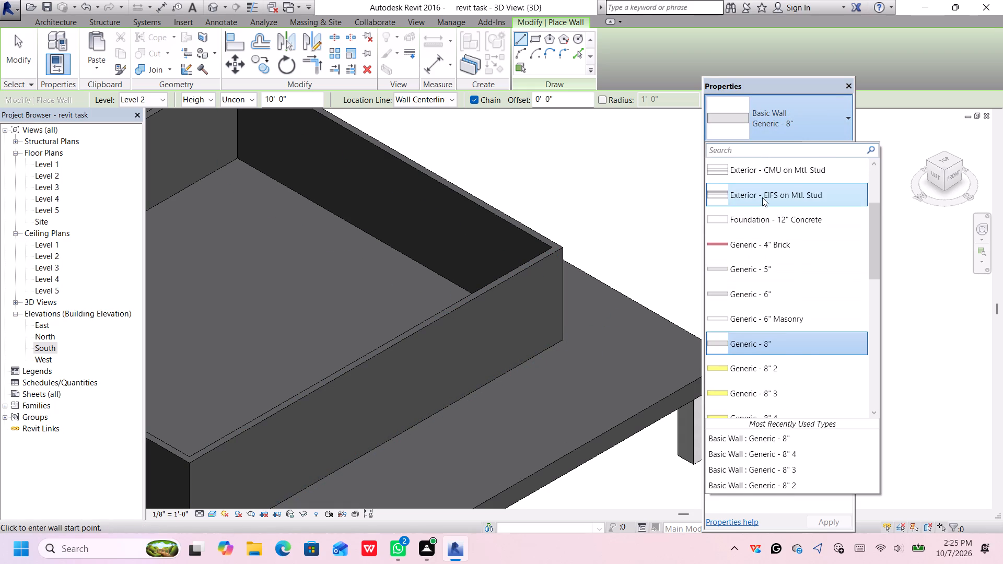
{"action": "scroll", "coordinate": [777, 225], "scroll_direction": "up", "scroll_amount": 5}
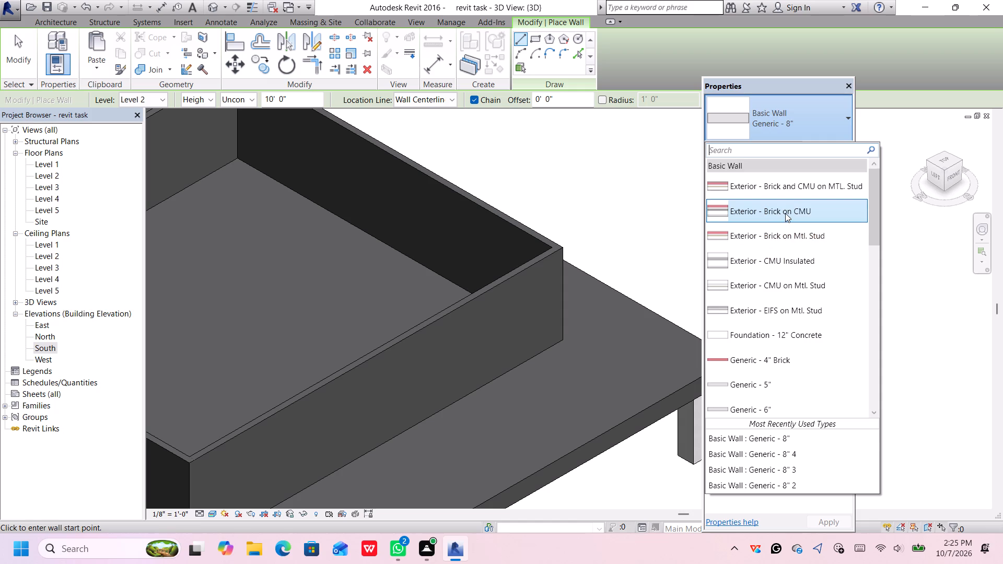
{"action": "scroll", "coordinate": [785, 213], "scroll_direction": "down", "scroll_amount": 1}
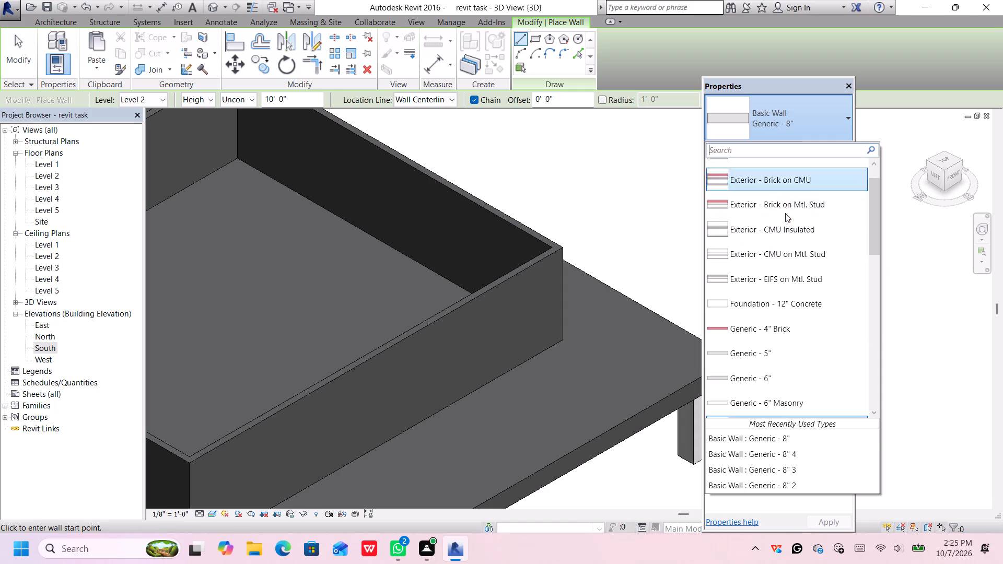
{"action": "scroll", "coordinate": [785, 213], "scroll_direction": "down", "scroll_amount": 1}
{"action": "scroll", "coordinate": [785, 213], "scroll_direction": "up", "scroll_amount": 1}
{"action": "scroll", "coordinate": [785, 213], "scroll_direction": "down", "scroll_amount": 5}
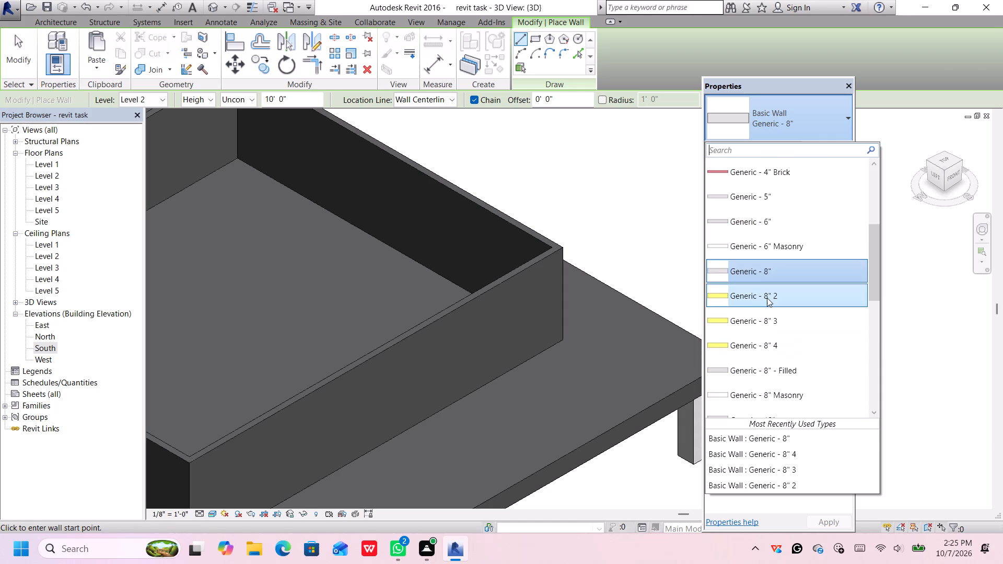
{"action": "left_click", "coordinate": [767, 299]}
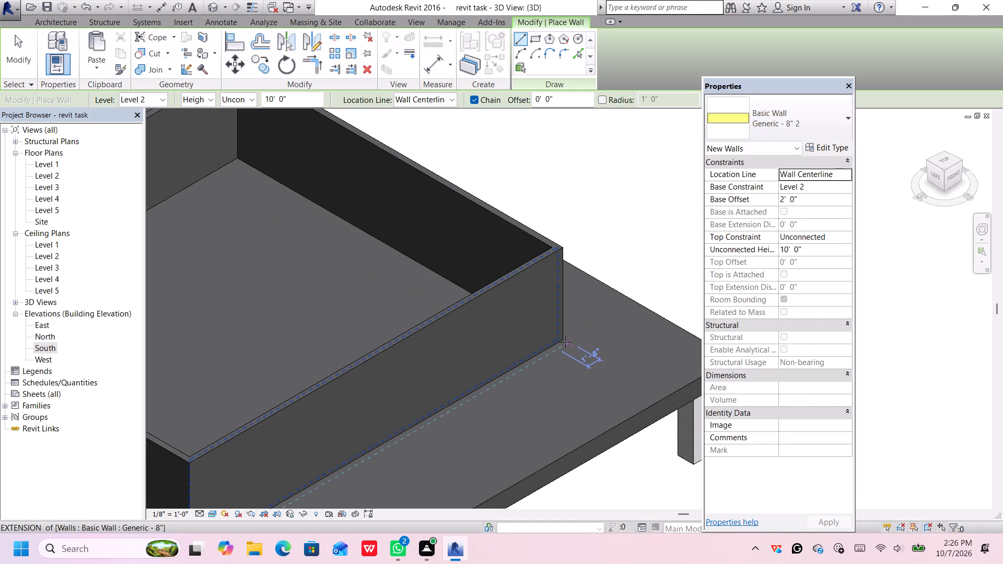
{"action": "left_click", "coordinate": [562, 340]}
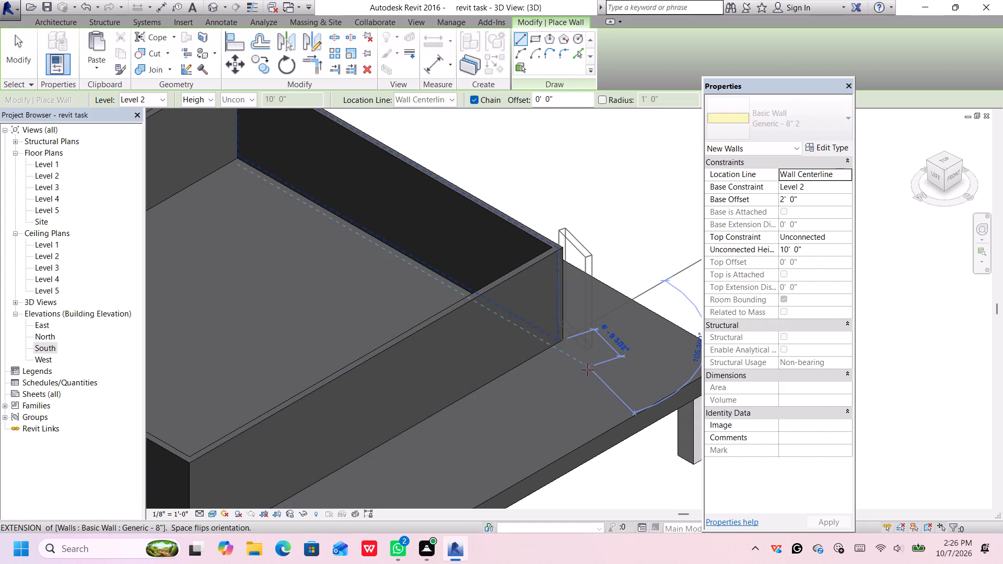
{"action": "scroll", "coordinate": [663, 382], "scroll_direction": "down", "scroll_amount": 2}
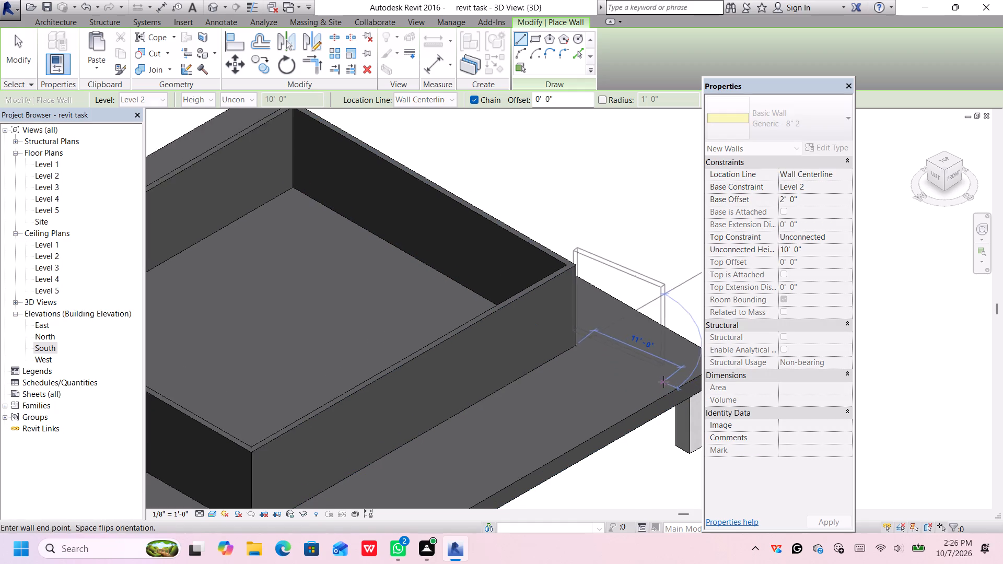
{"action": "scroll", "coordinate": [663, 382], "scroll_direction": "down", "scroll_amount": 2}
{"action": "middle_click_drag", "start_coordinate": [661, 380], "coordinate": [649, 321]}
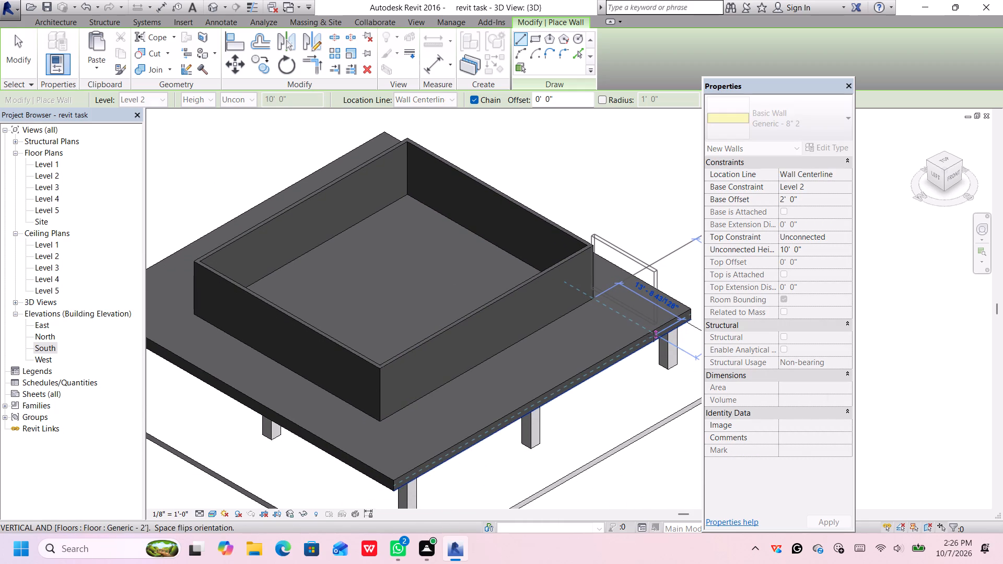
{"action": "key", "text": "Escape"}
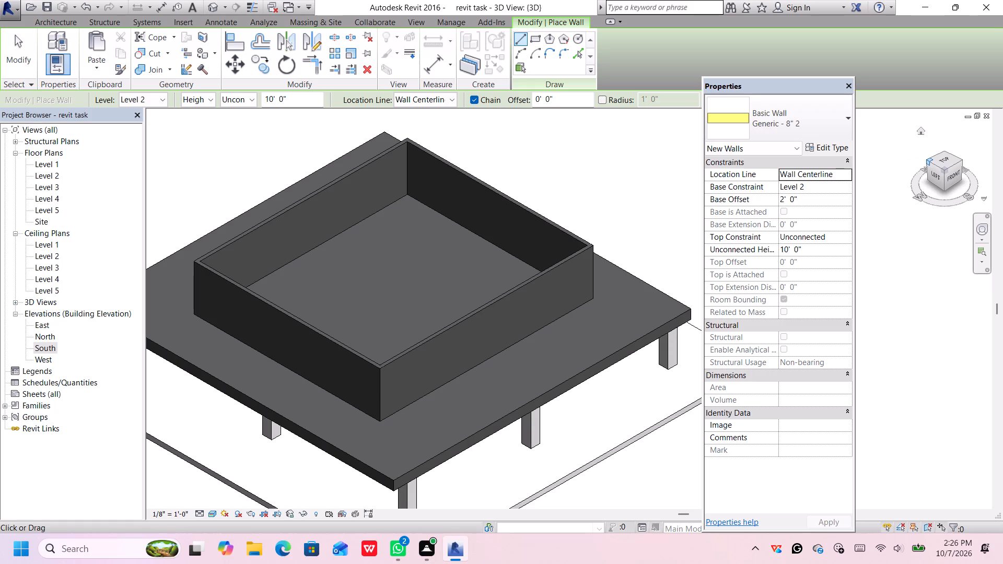
In the top view, draw a wall from the enclosure's front-right corner straight out to the front slab edge.
{"action": "left_click", "coordinate": [941, 159]}
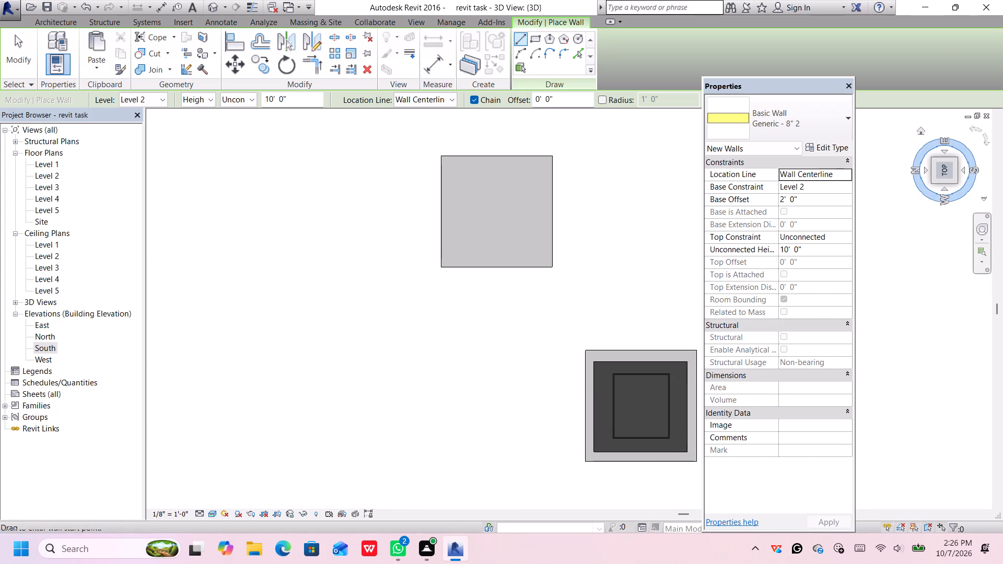
{"action": "left_click", "coordinate": [935, 182]}
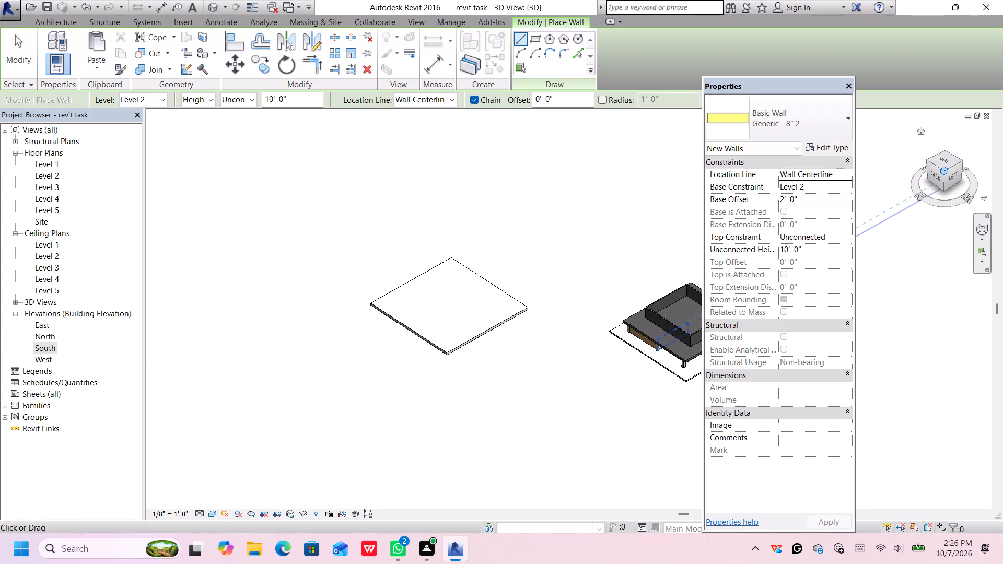
{"action": "left_click", "coordinate": [957, 159]}
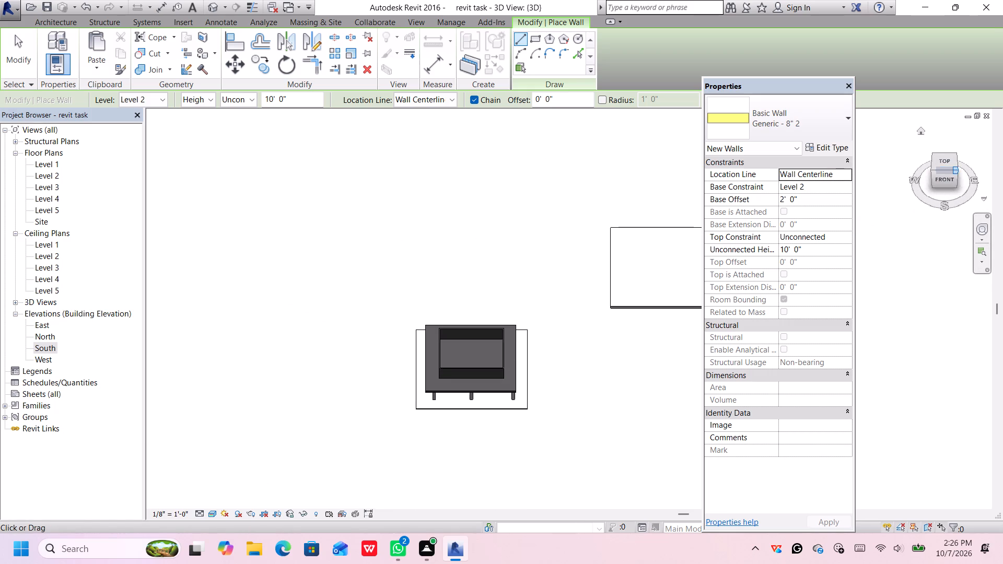
{"action": "left_click", "coordinate": [948, 164]}
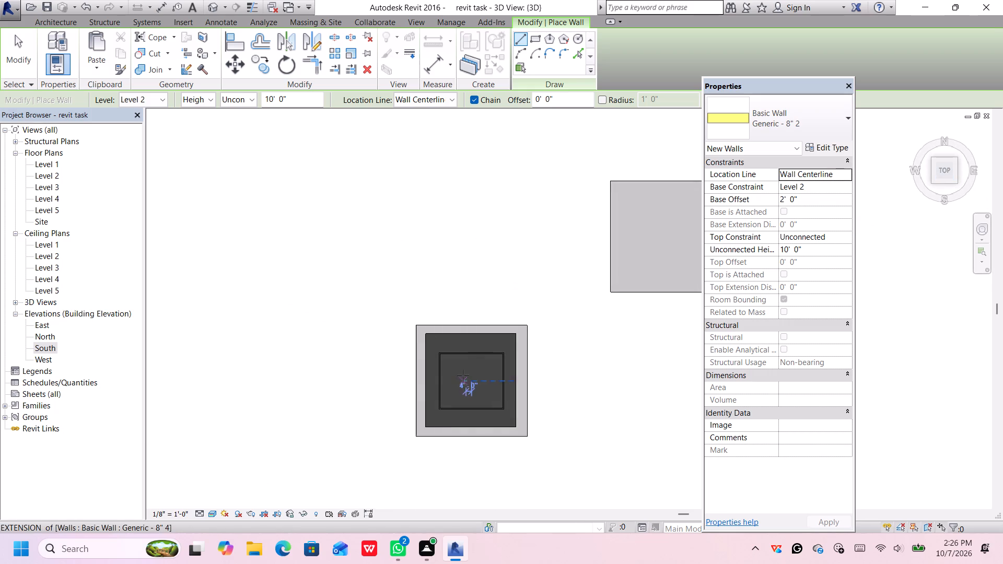
{"action": "scroll", "coordinate": [463, 377], "scroll_direction": "up", "scroll_amount": 4}
{"action": "middle_click_drag", "start_coordinate": [481, 416], "coordinate": [489, 328]}
{"action": "scroll", "coordinate": [489, 339], "scroll_direction": "up", "scroll_amount": 3}
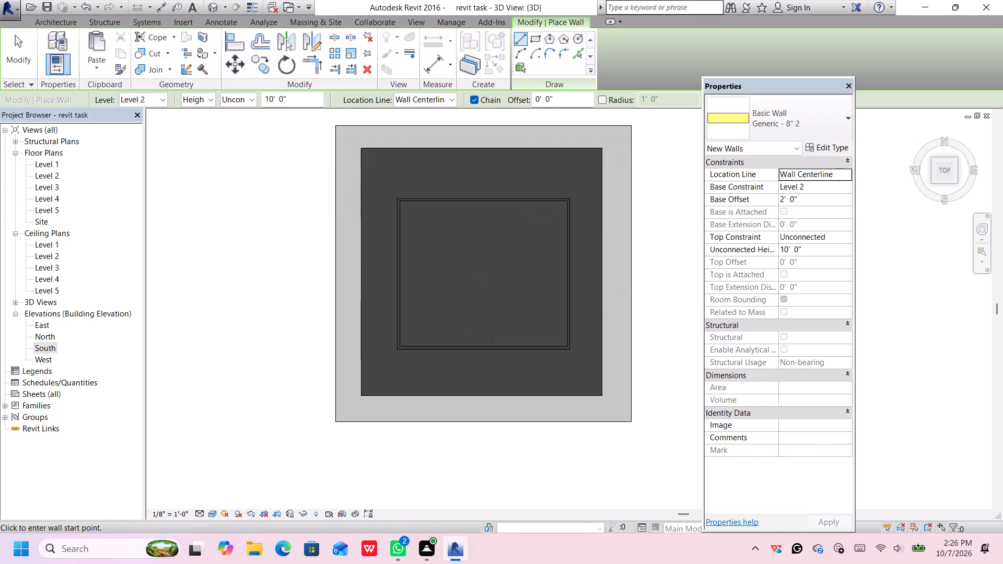
{"action": "scroll", "coordinate": [491, 340], "scroll_direction": "up", "scroll_amount": 3}
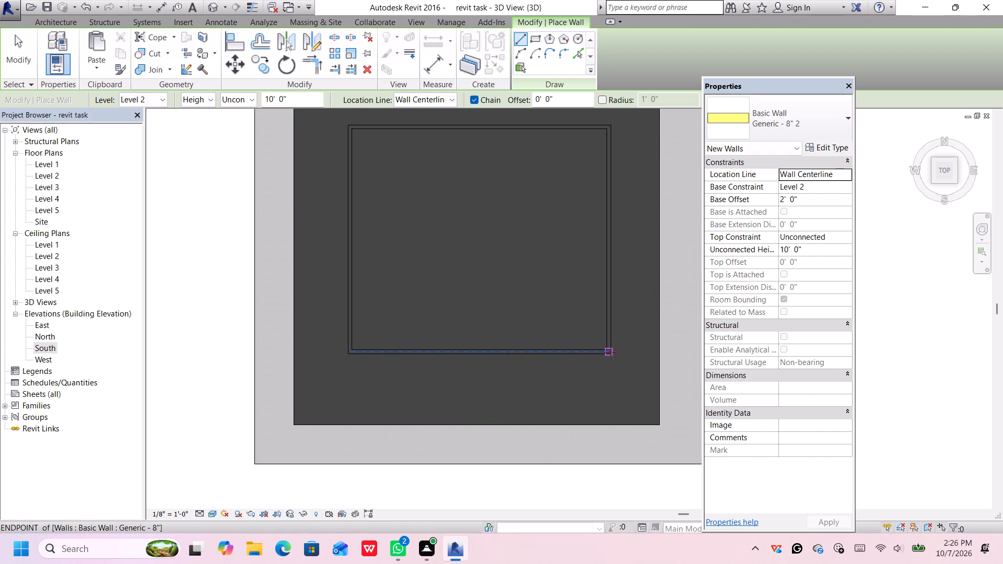
{"action": "left_click", "coordinate": [609, 351]}
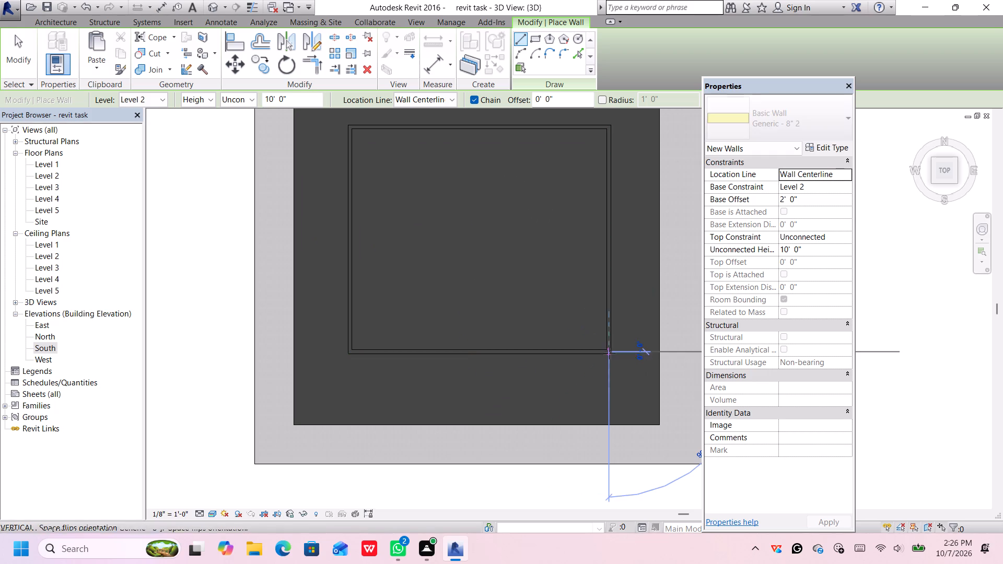
{"action": "left_click", "coordinate": [609, 423]}
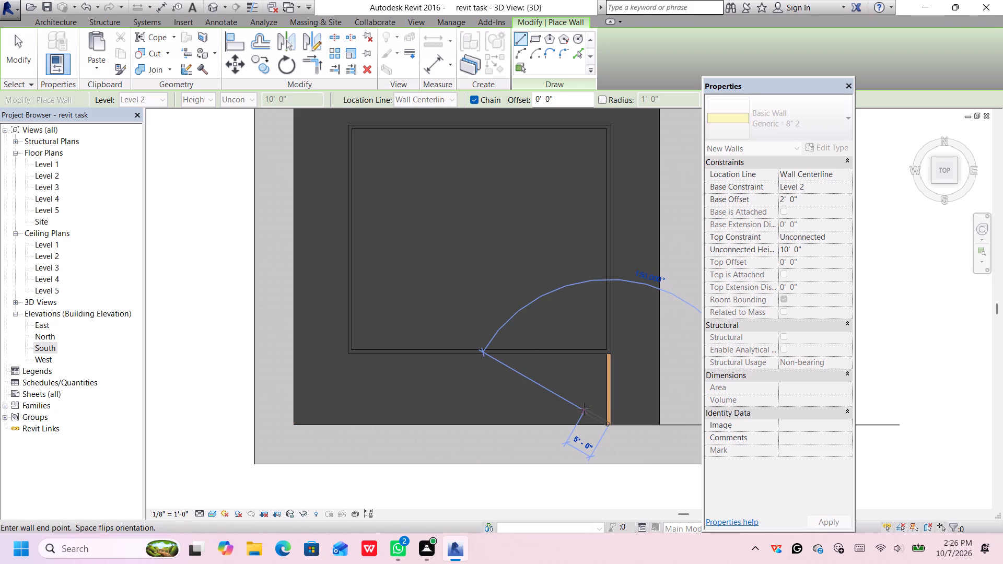
{"action": "key", "text": "Return"}
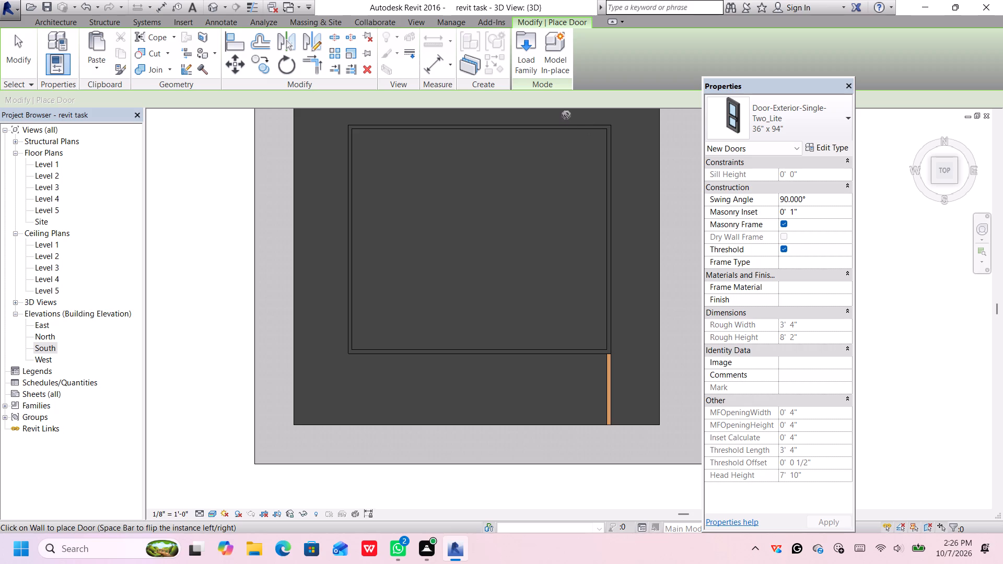
Draw a parallel Generic - 8" 2 wall from the enclosure's front wall to the slab edge, 14' from the corner wall.
{"action": "left_click", "coordinate": [69, 23]}
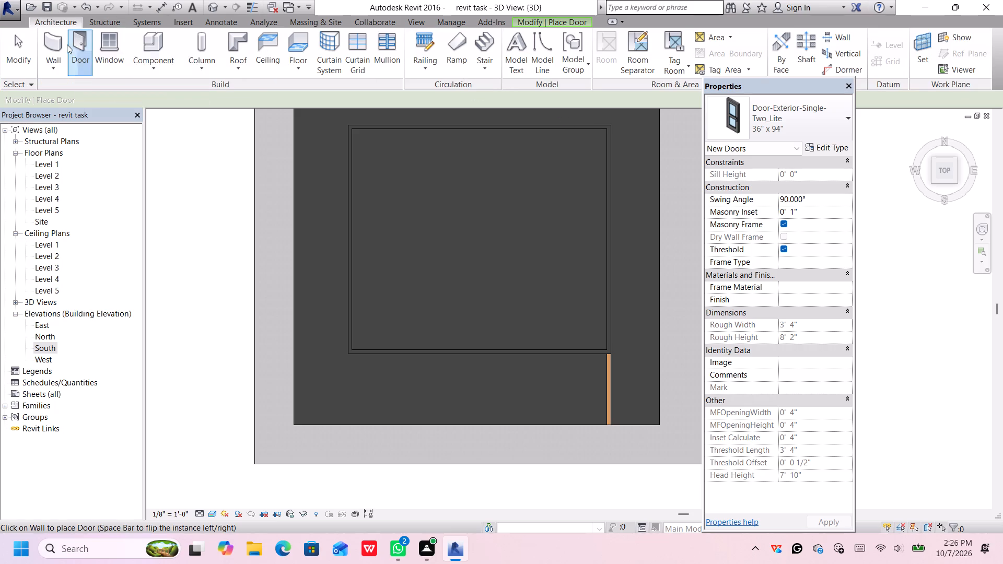
{"action": "left_click", "coordinate": [59, 46]}
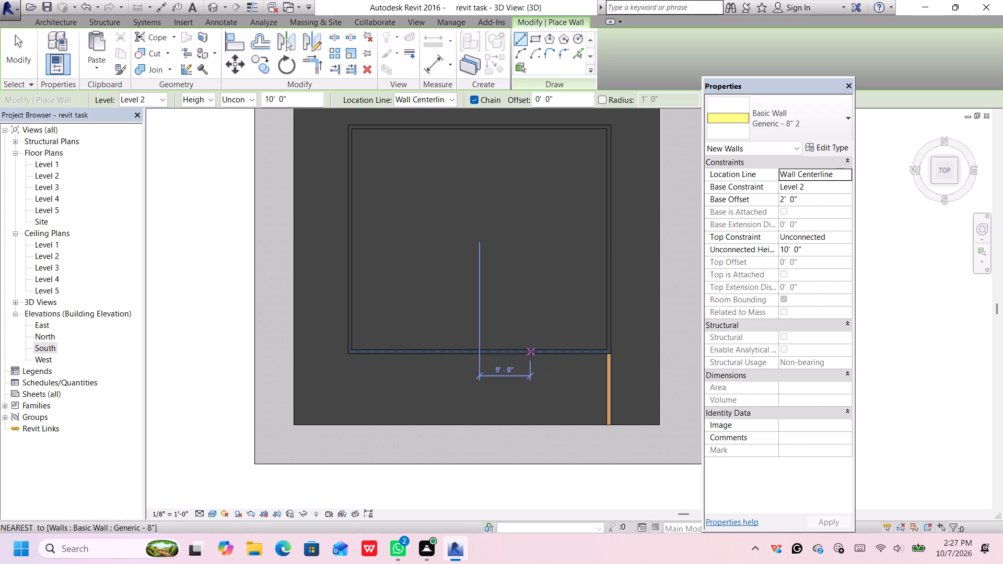
{"action": "left_click", "coordinate": [531, 357]}
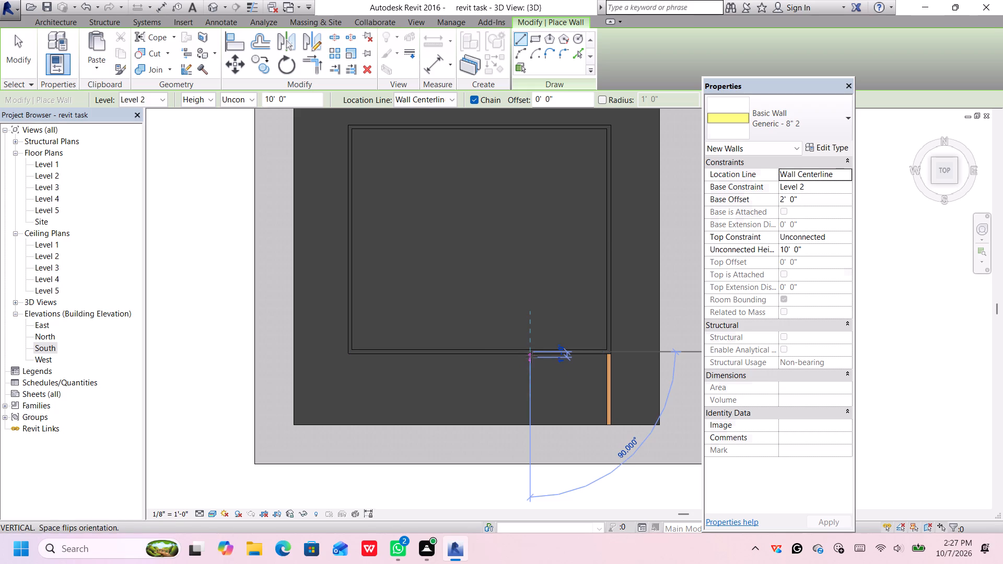
{"action": "left_click", "coordinate": [533, 426]}
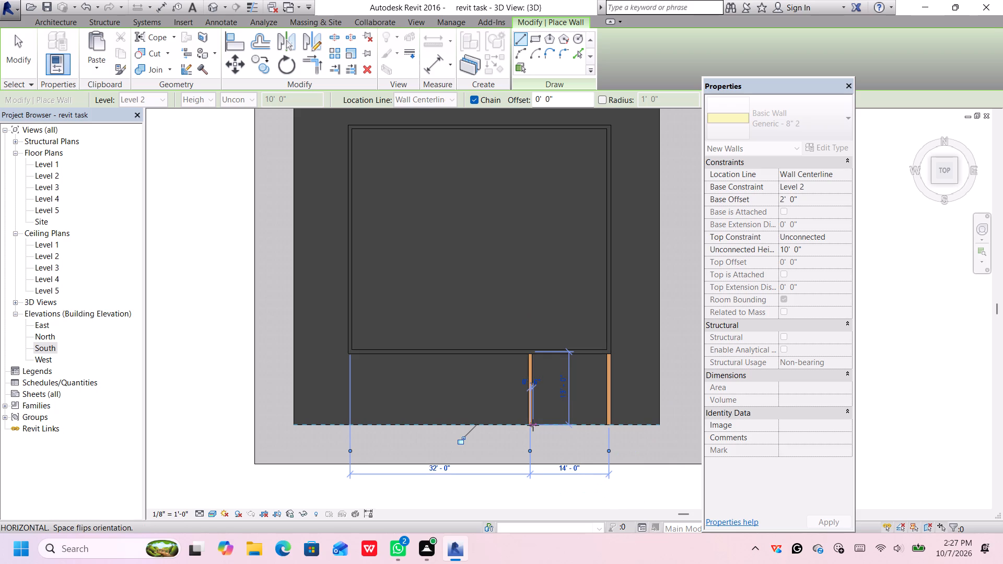
{"action": "key", "text": "space"}
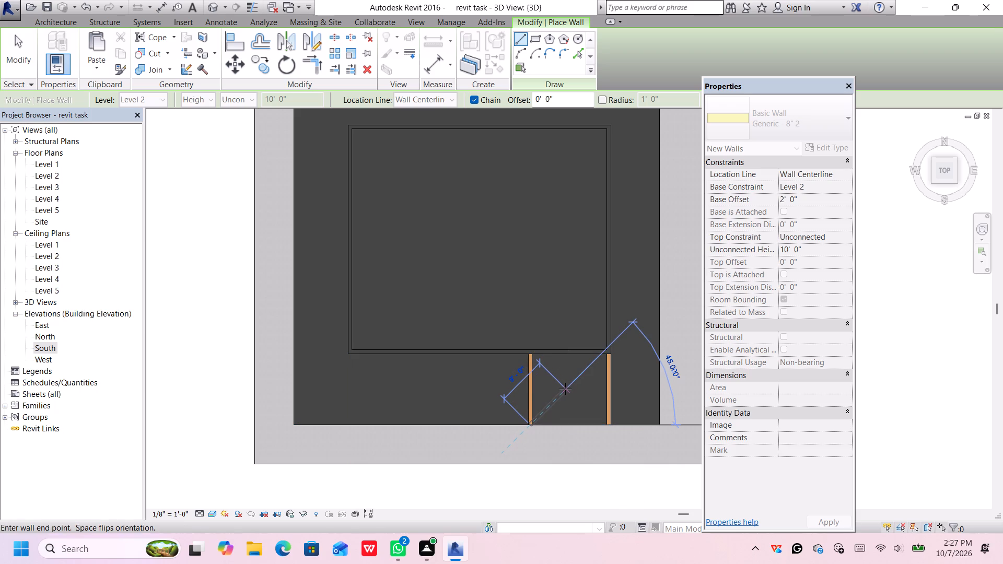
{"action": "key", "text": "Escape"}
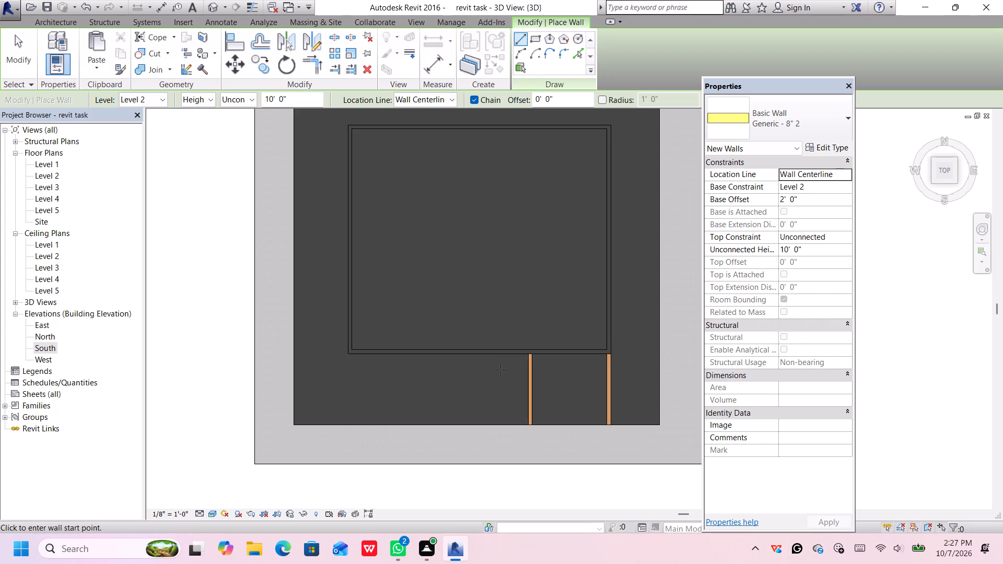
Draw another parallel wall from the midpoint of the enclosure's front wall to the front slab edge.
{"action": "left_click", "coordinate": [480, 351]}
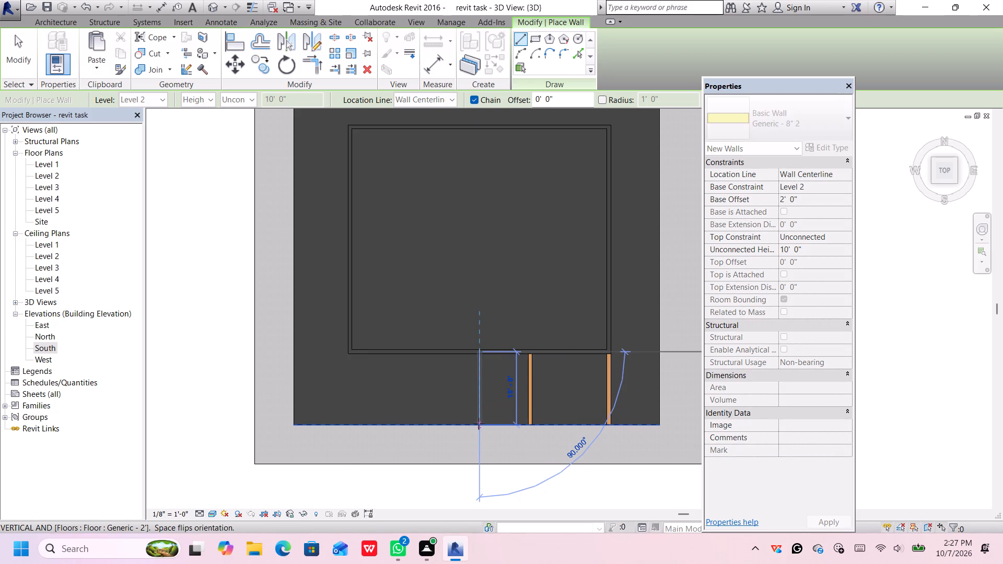
{"action": "left_click", "coordinate": [479, 424]}
{"action": "key", "text": "Return"}
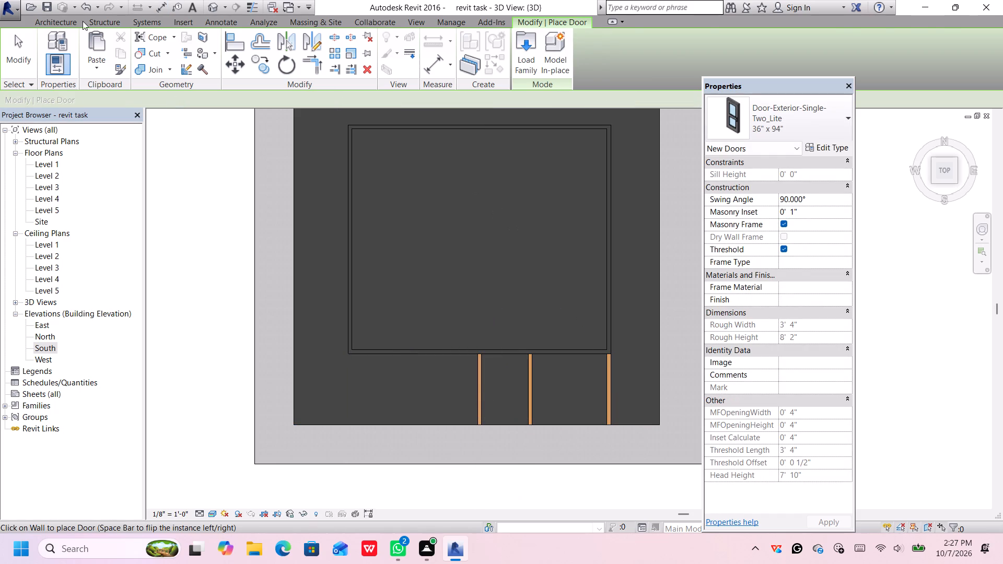
Draw a fourth parallel wall from the enclosure's front wall to the slab edge, 9' from its left corner.
{"action": "left_click", "coordinate": [63, 22]}
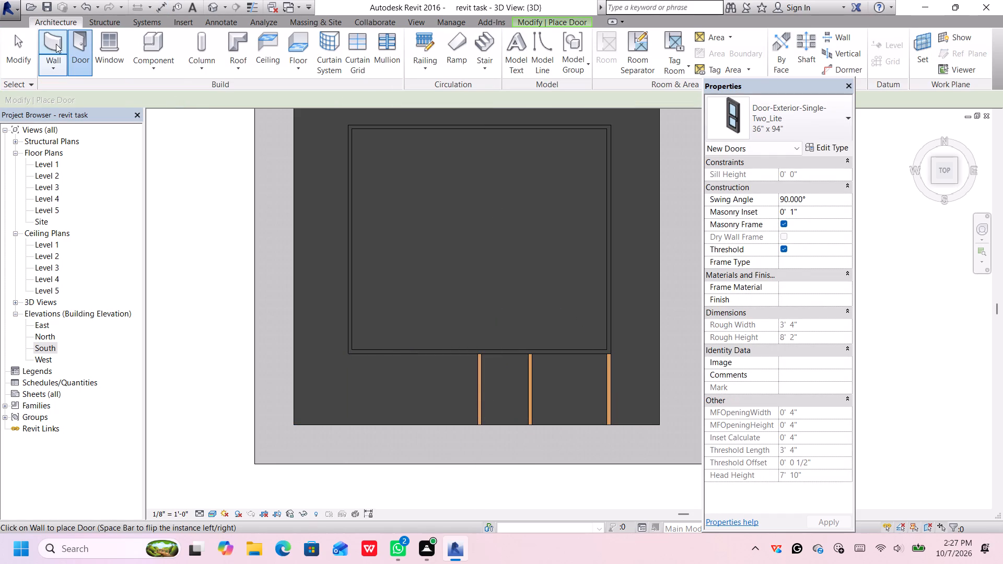
{"action": "left_click", "coordinate": [54, 45]}
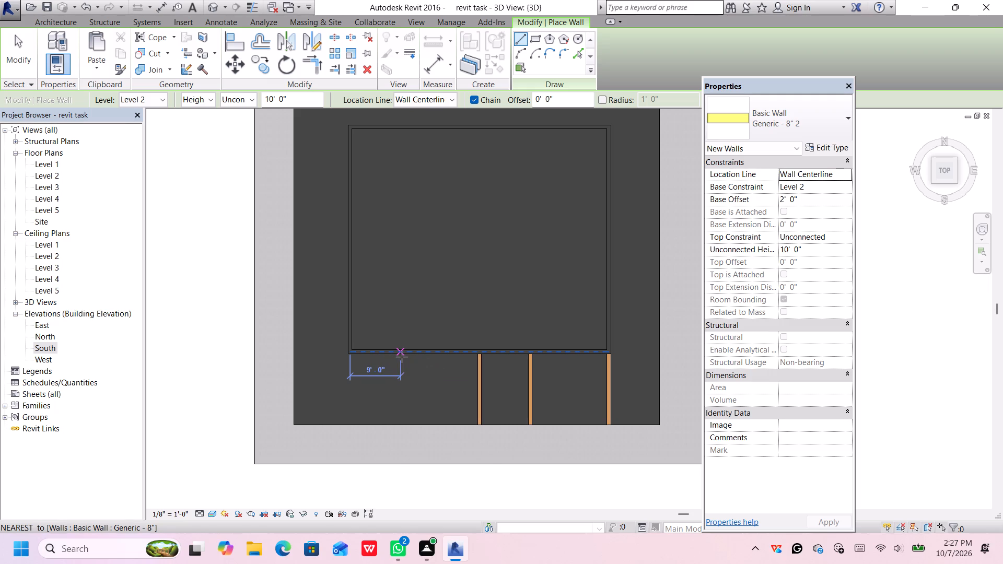
{"action": "left_click", "coordinate": [400, 355]}
{"action": "left_click", "coordinate": [399, 429]}
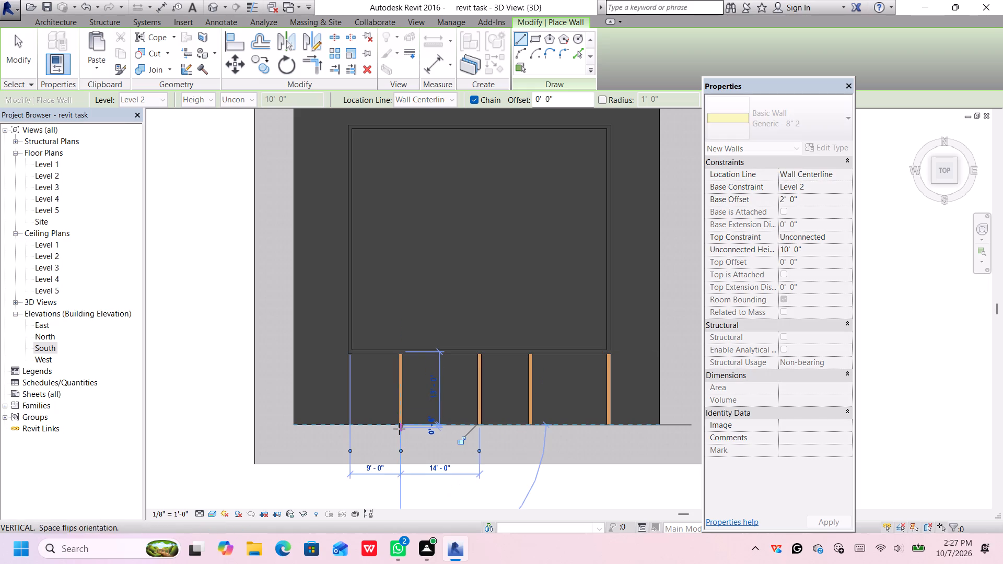
{"action": "key", "text": "space"}
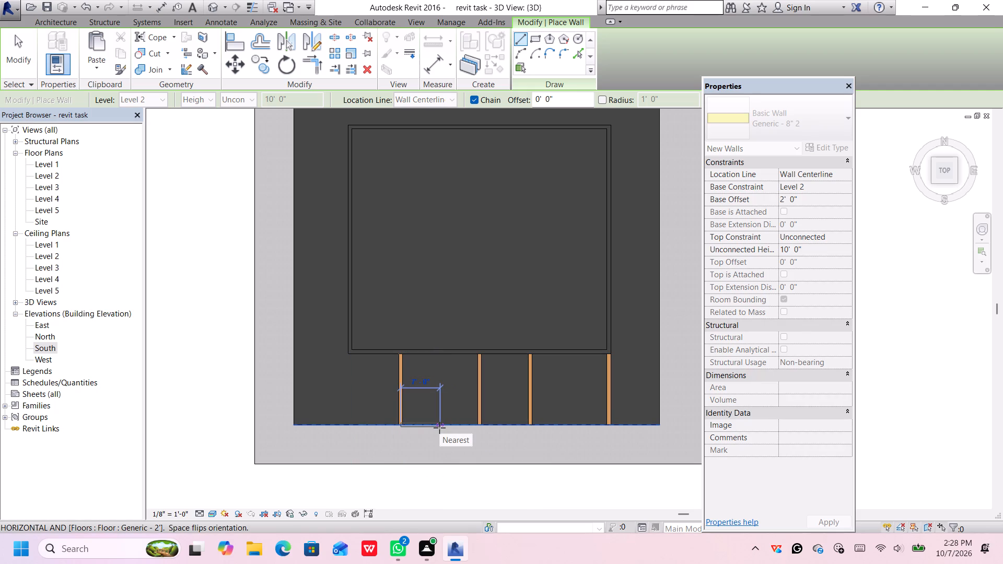
Set the new walls' base offset to 3' and draw a Generic - 8" 2 wall from the enclosure's back-left corner to the left slab edge.
{"action": "key", "text": "Escape"}
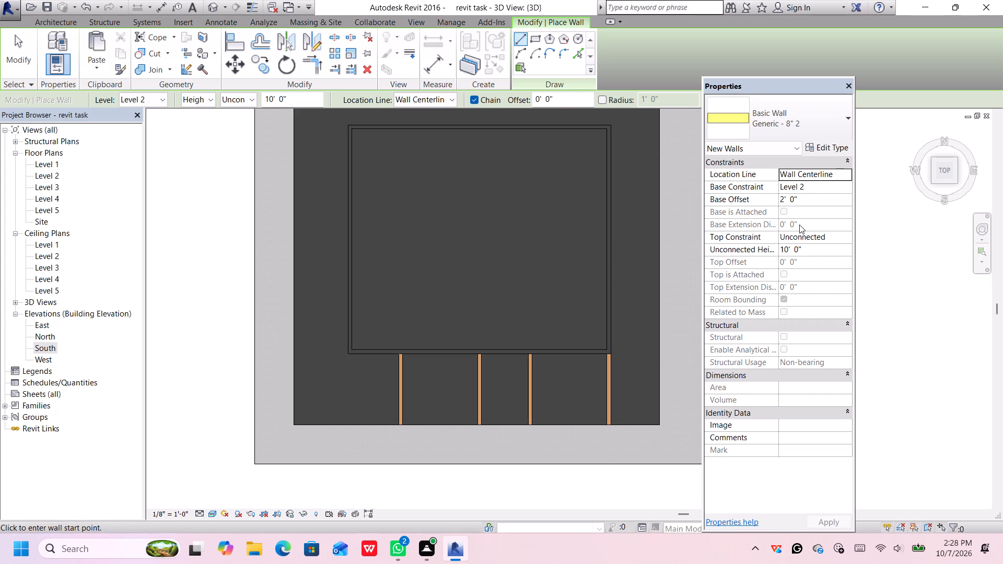
{"action": "left_click", "coordinate": [784, 197]}
{"action": "left_click", "coordinate": [784, 198]}
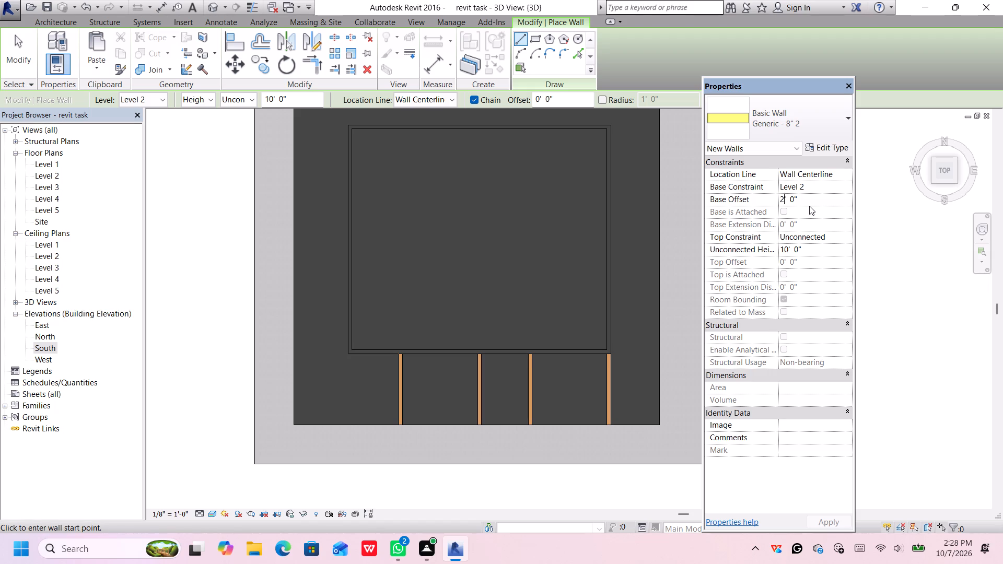
{"action": "key", "text": "BackSpace"}
{"action": "key", "text": "3"}
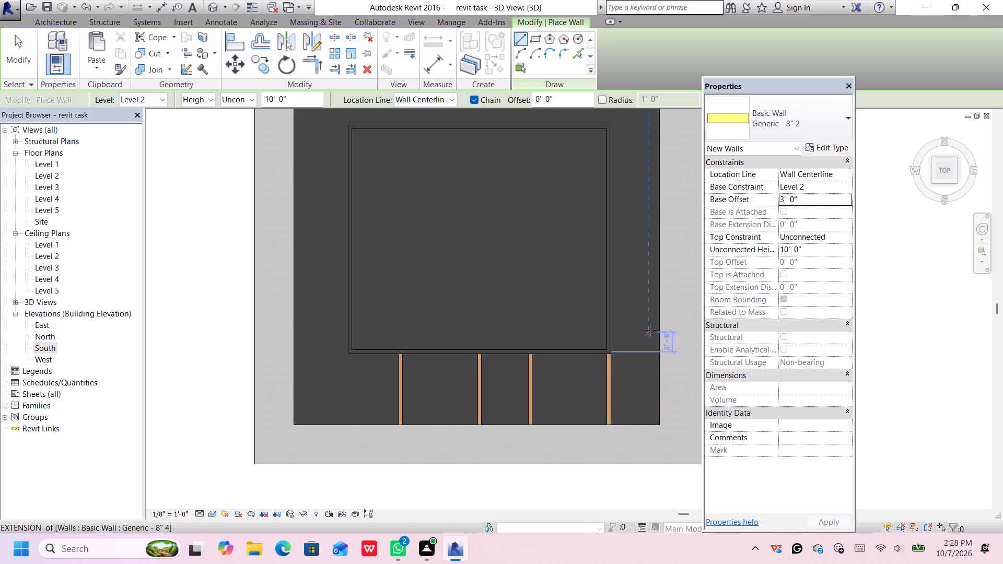
{"action": "middle_click_drag", "start_coordinate": [657, 324], "coordinate": [666, 347]}
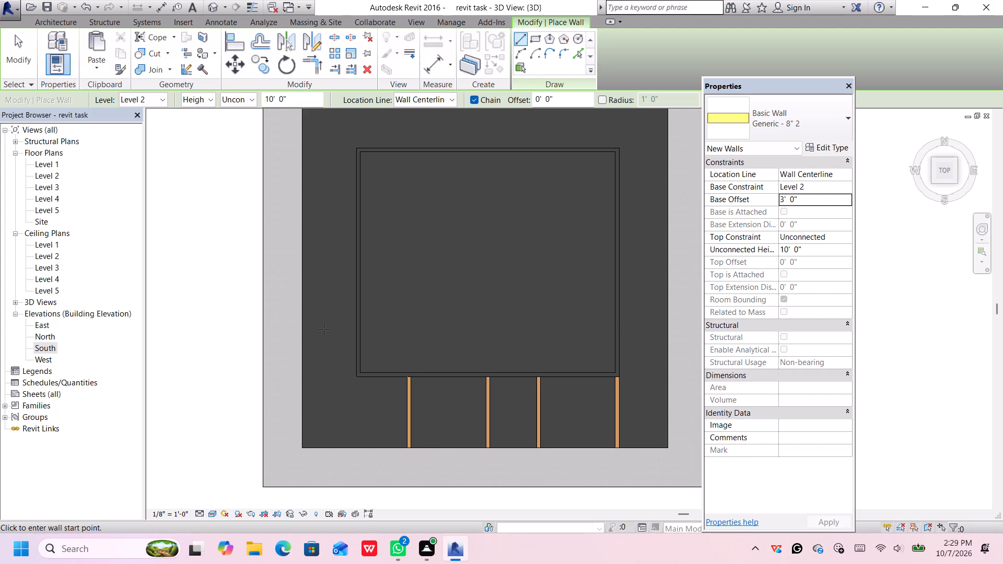
{"action": "middle_click_drag", "start_coordinate": [344, 263], "coordinate": [343, 275]}
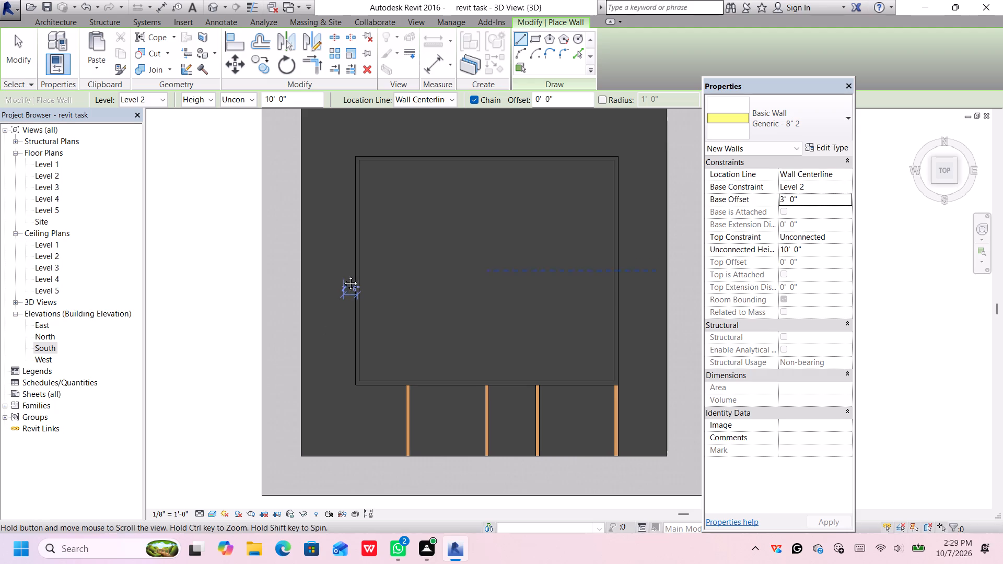
{"action": "middle_click_drag", "start_coordinate": [343, 275], "coordinate": [352, 309]}
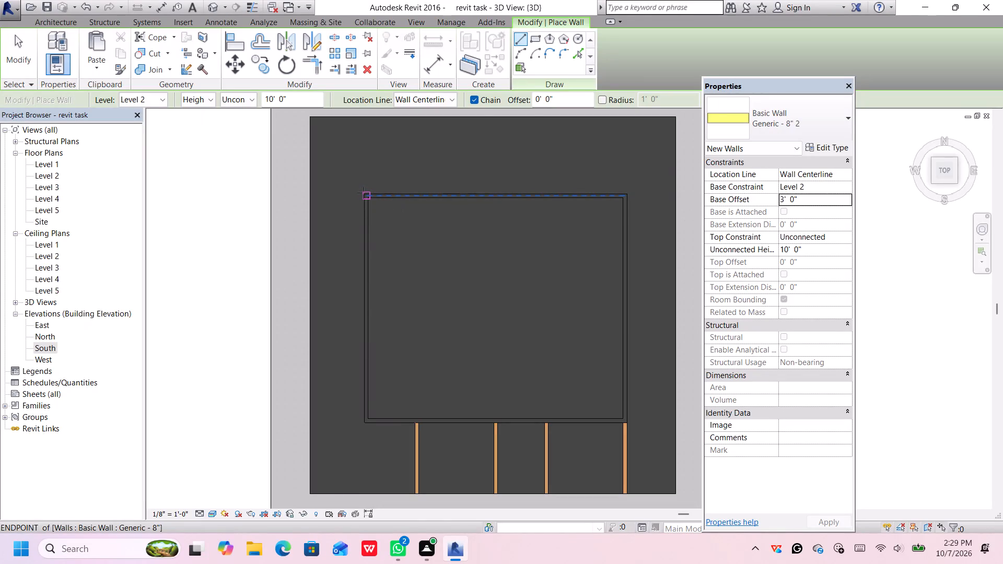
{"action": "left_click", "coordinate": [363, 193]}
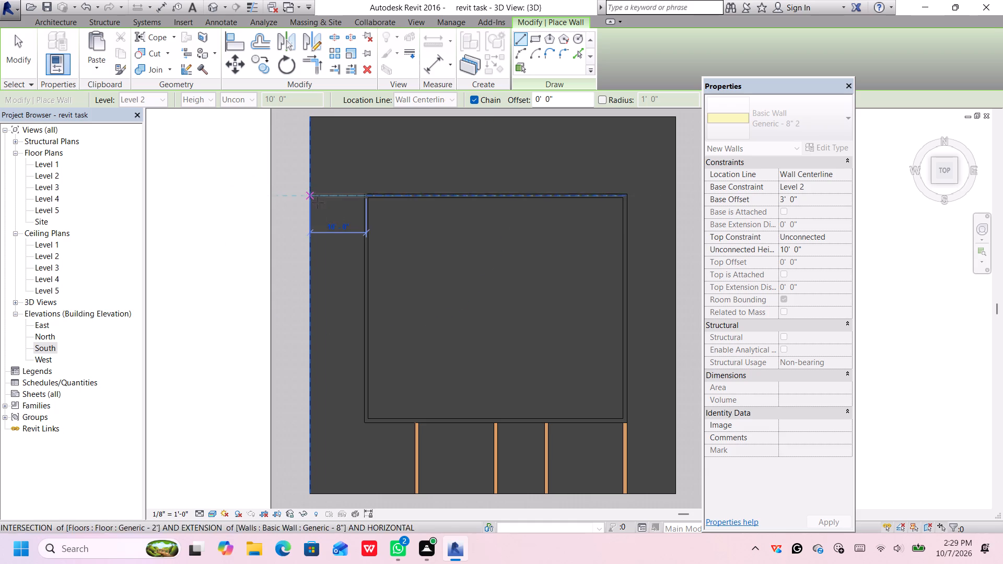
{"action": "left_click", "coordinate": [308, 195]}
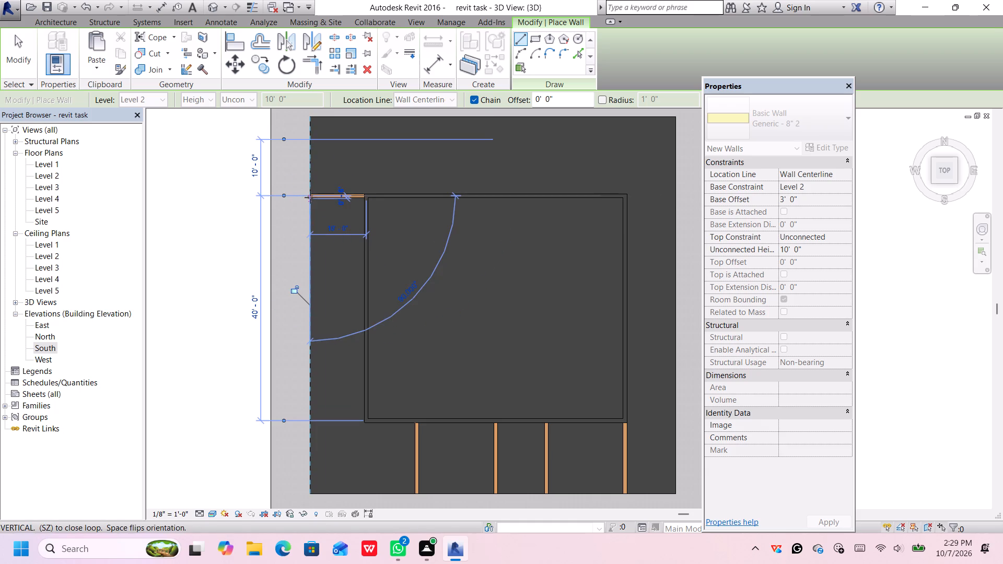
{"action": "key", "text": "Escape"}
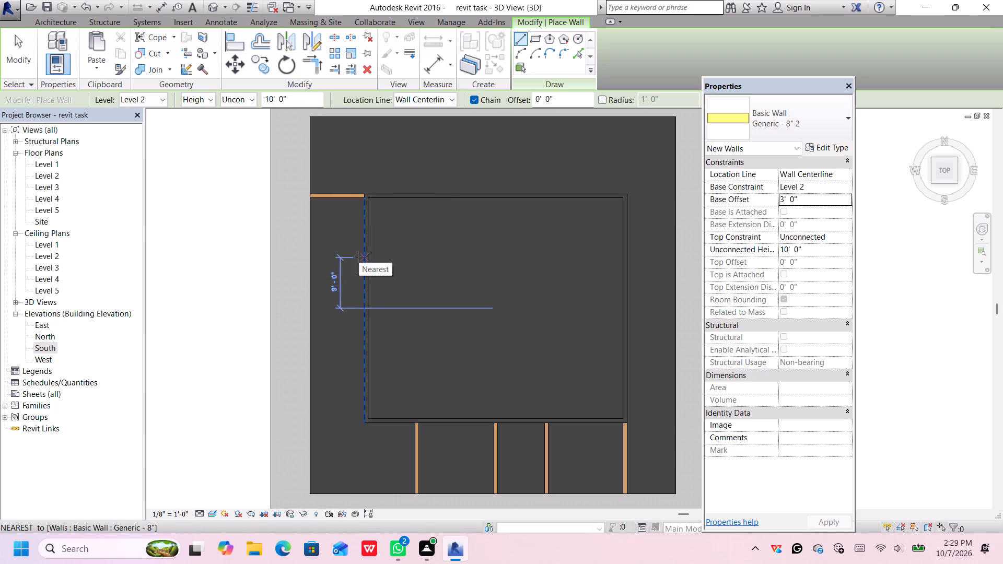
Draw three more parallel walls from the enclosure's left wall to the slab edge, spaced 11', 7' and 11' successively from the back corner wall.
{"action": "left_click", "coordinate": [359, 257]}
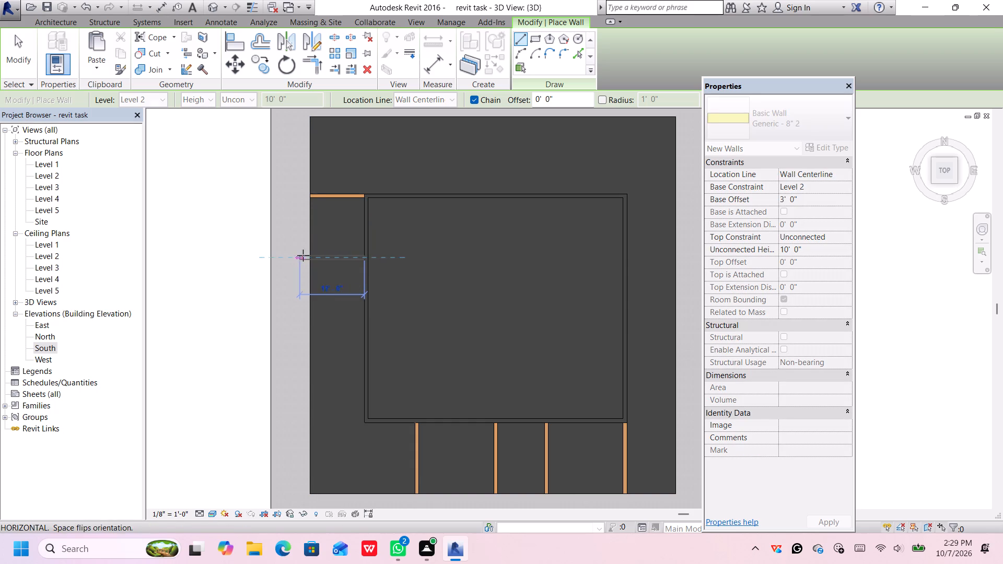
{"action": "left_click", "coordinate": [309, 257]}
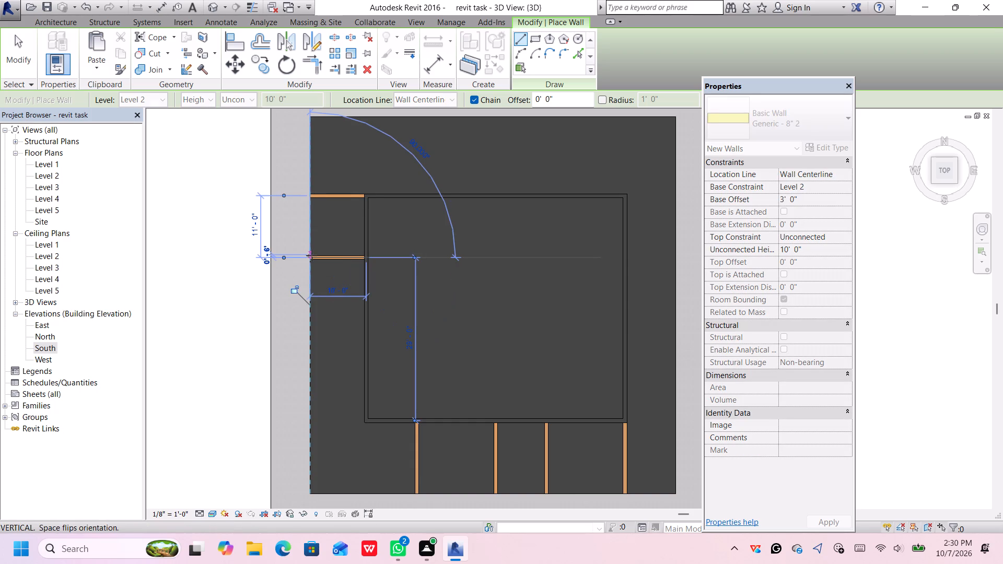
{"action": "key", "text": "Escape"}
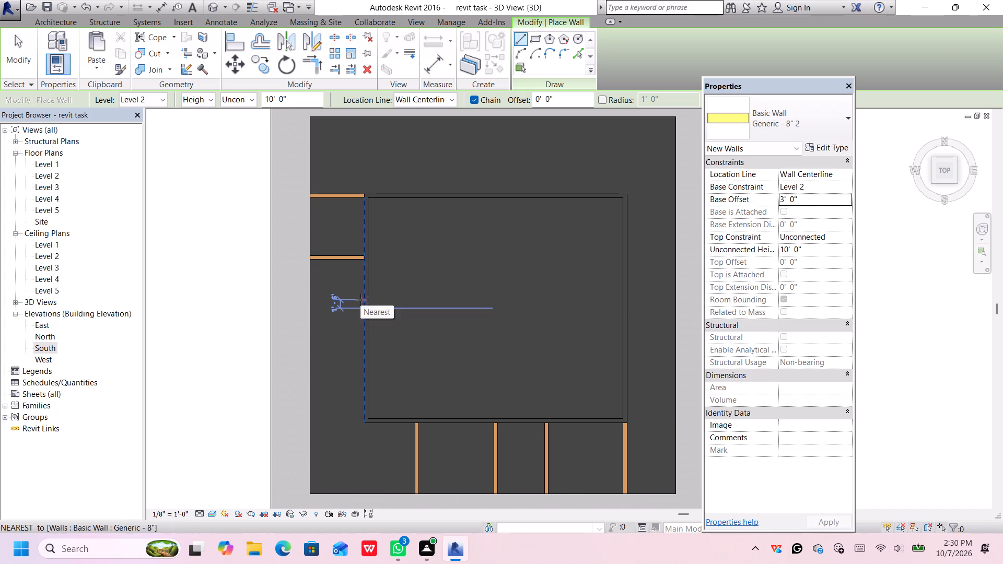
{"action": "left_click", "coordinate": [361, 298]}
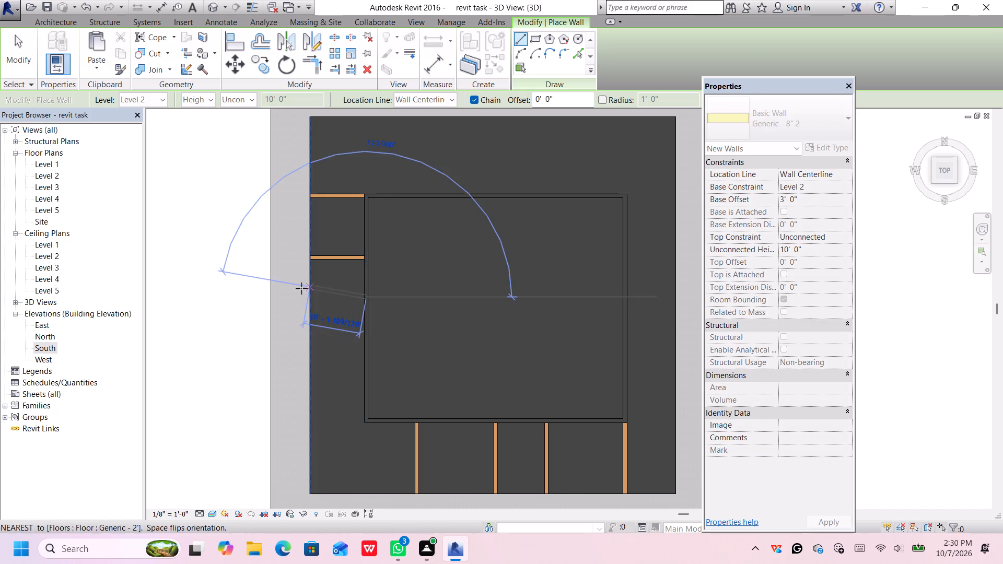
{"action": "left_click", "coordinate": [306, 297]}
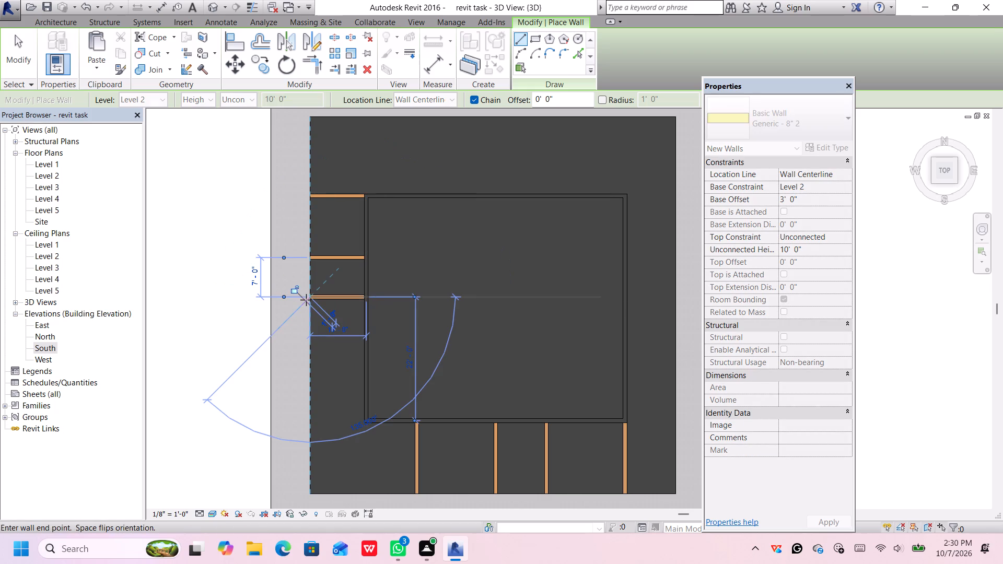
{"action": "key", "text": "Escape"}
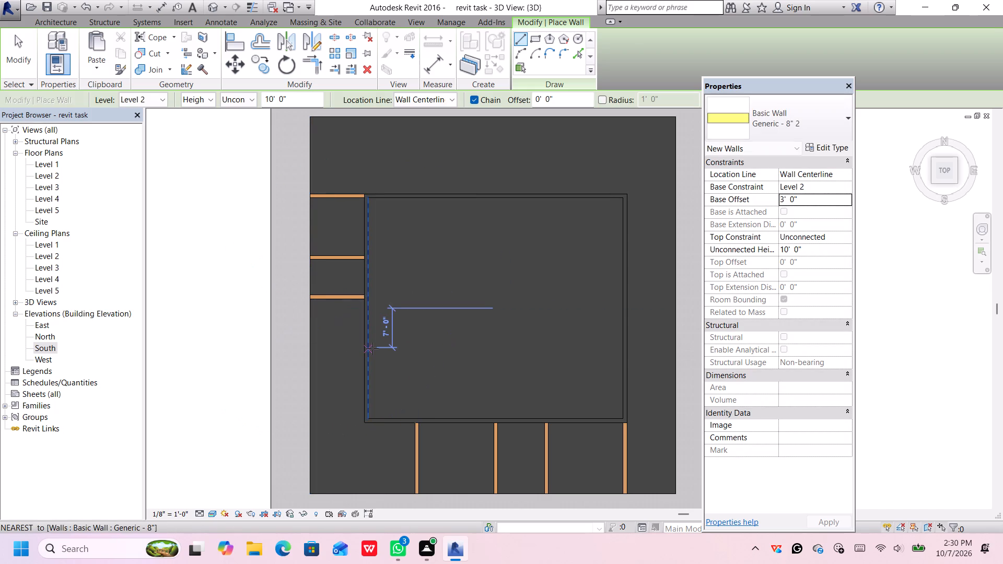
{"action": "middle_click_drag", "start_coordinate": [372, 348], "coordinate": [367, 324]}
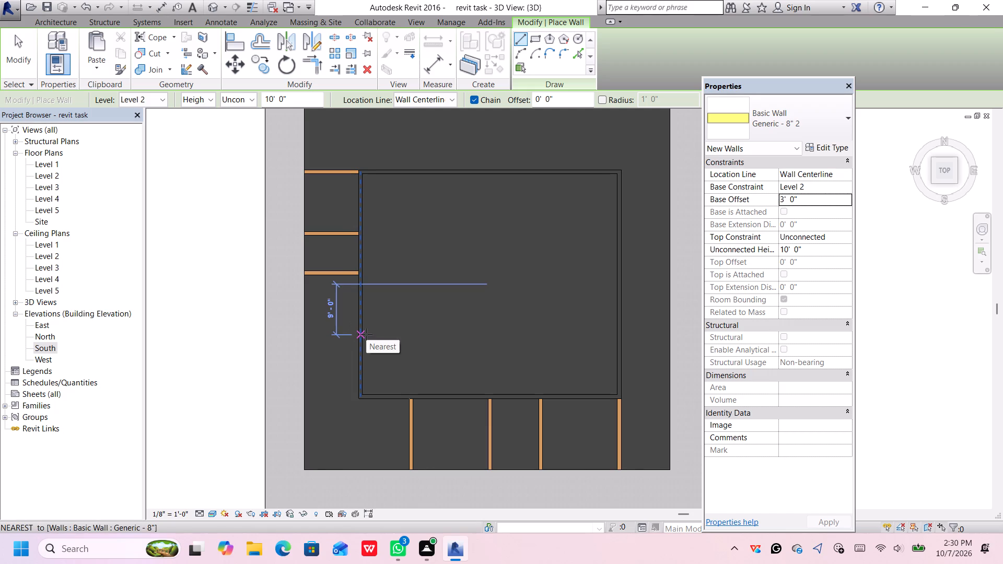
{"action": "left_click", "coordinate": [364, 334]}
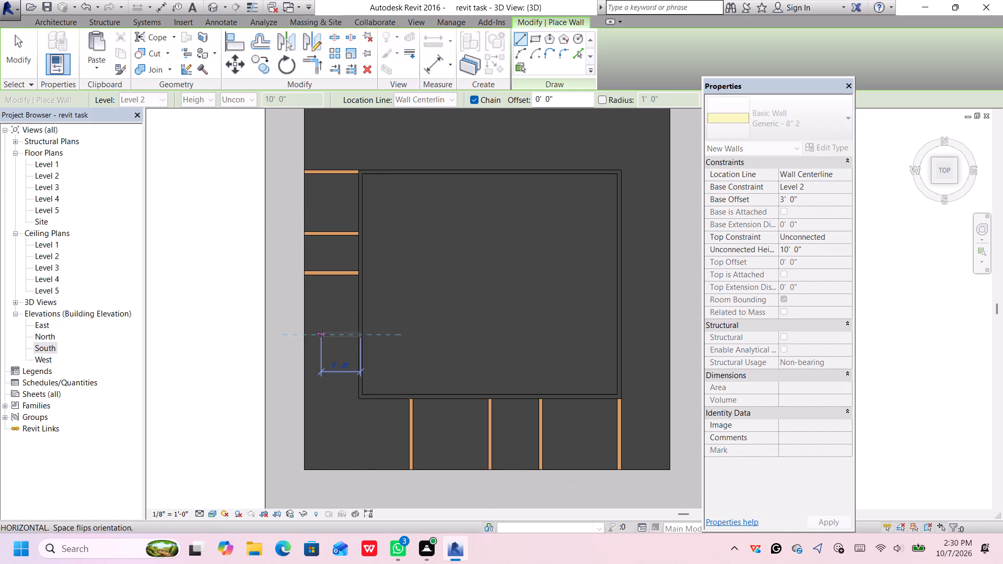
{"action": "left_click", "coordinate": [304, 334]}
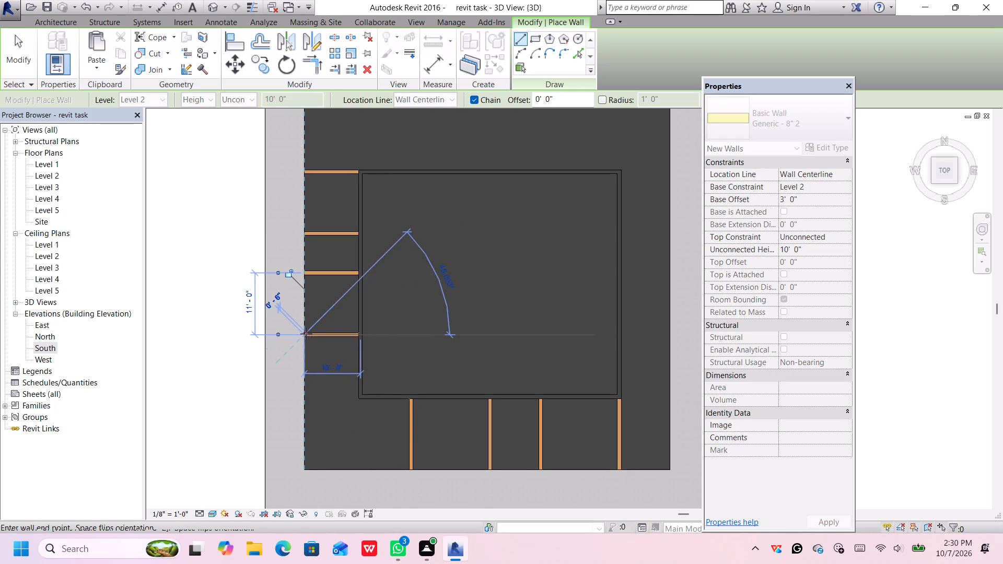
{"action": "key", "text": "Escape"}
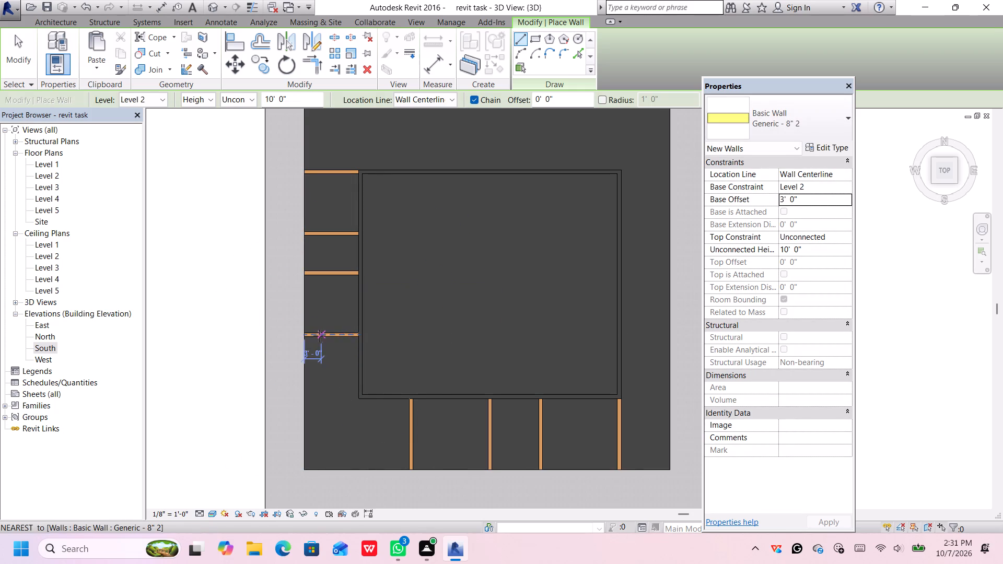
Draw four walls from the enclosure's right wall to the right slab edge, each in line with a left-side wall, ending at the back-right corner.
{"action": "scroll", "coordinate": [318, 335], "scroll_direction": "up", "scroll_amount": 3}
{"action": "scroll", "coordinate": [412, 346], "scroll_direction": "down", "scroll_amount": 4}
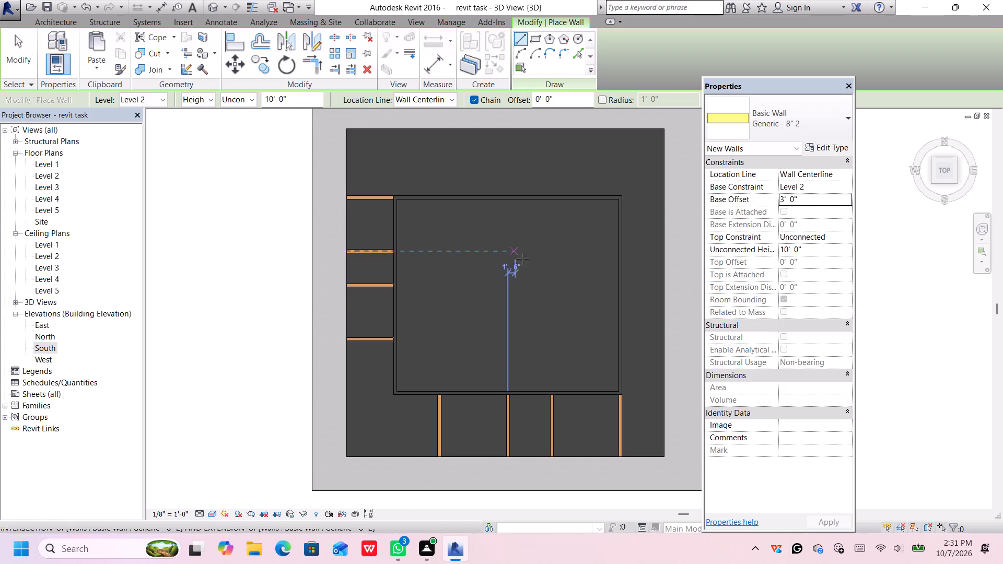
{"action": "left_click", "coordinate": [623, 339]}
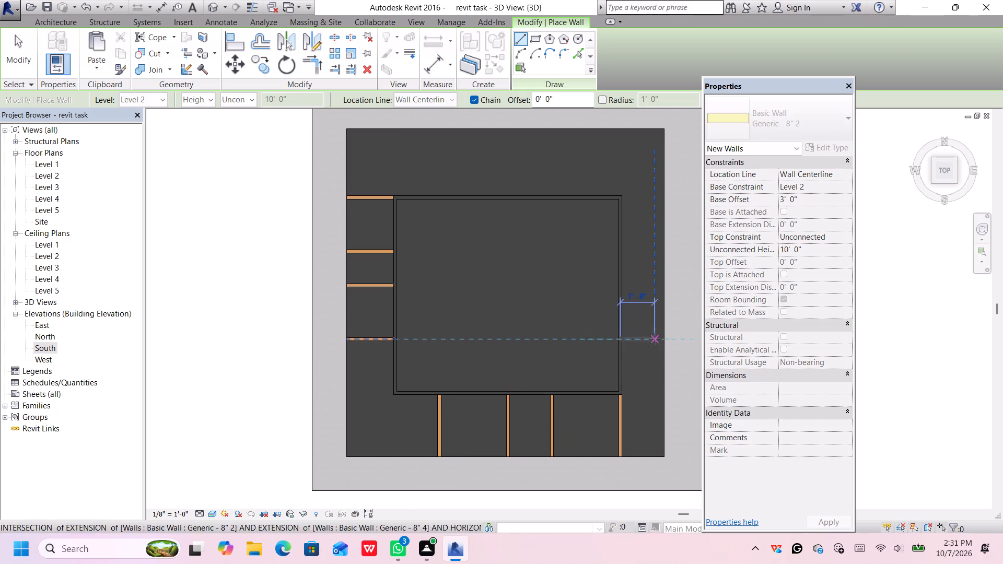
{"action": "left_click", "coordinate": [665, 339]}
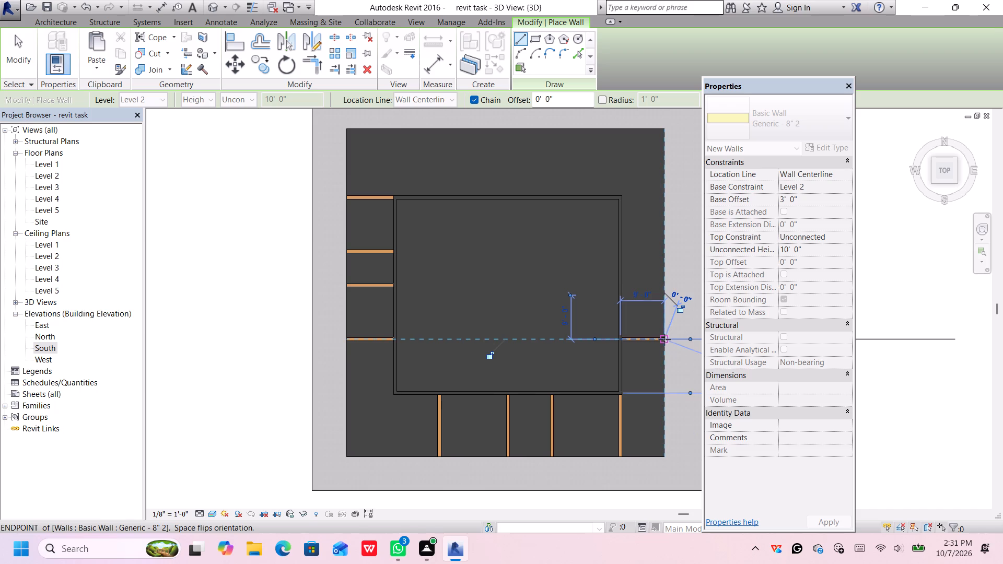
{"action": "key", "text": "Escape"}
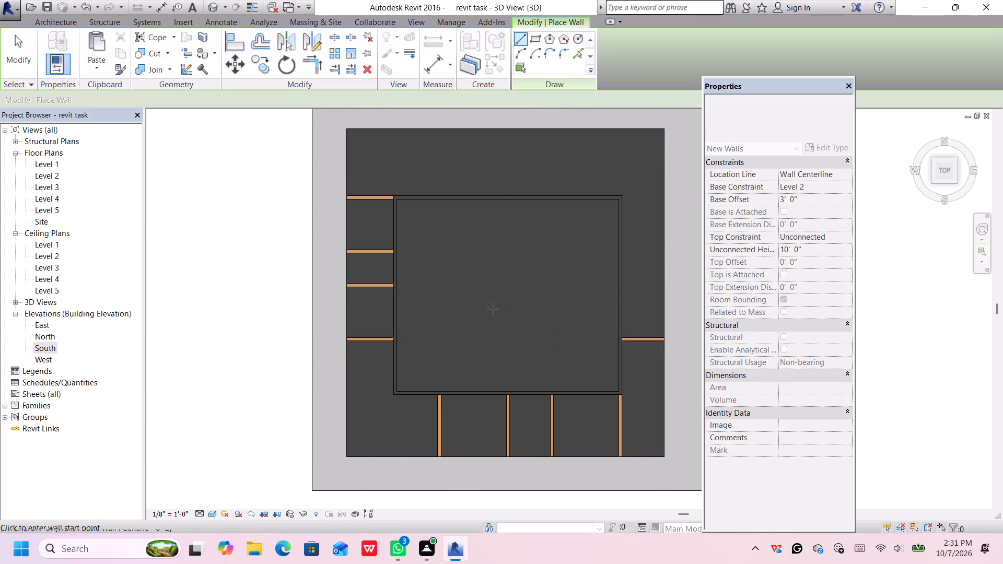
{"action": "left_click", "coordinate": [619, 288]}
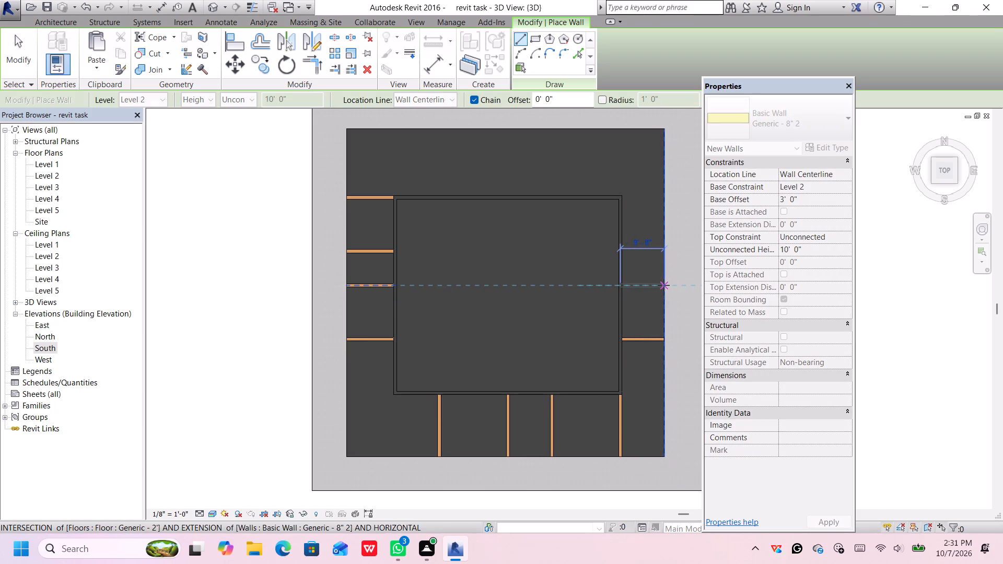
{"action": "left_click", "coordinate": [663, 285]}
{"action": "key", "text": "Escape"}
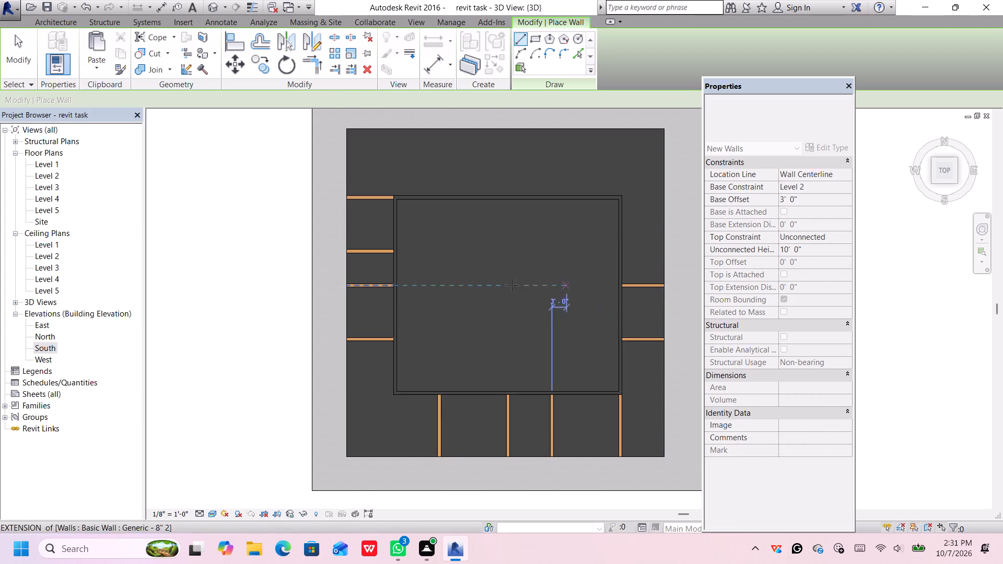
{"action": "left_click", "coordinate": [623, 252]}
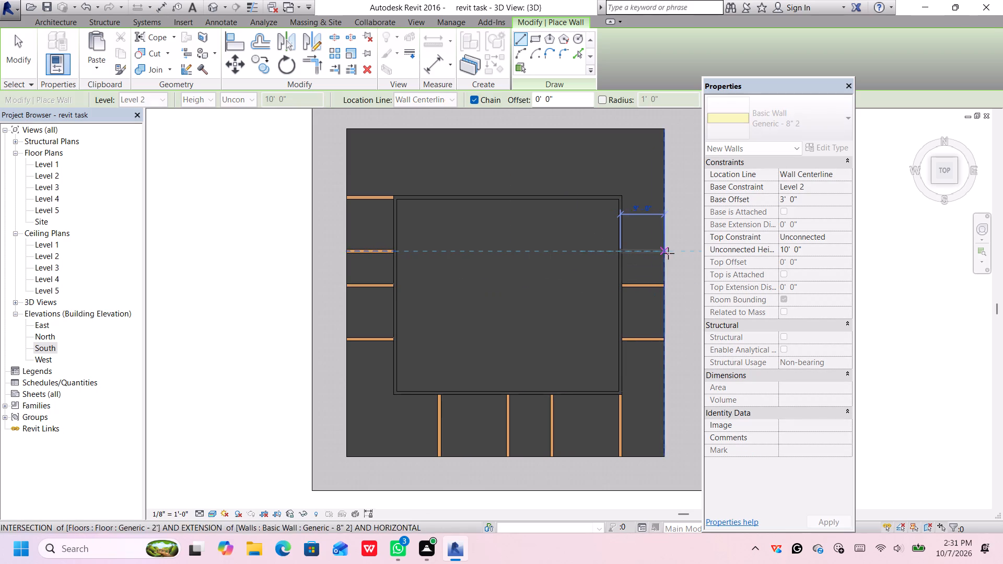
{"action": "left_click", "coordinate": [666, 248]}
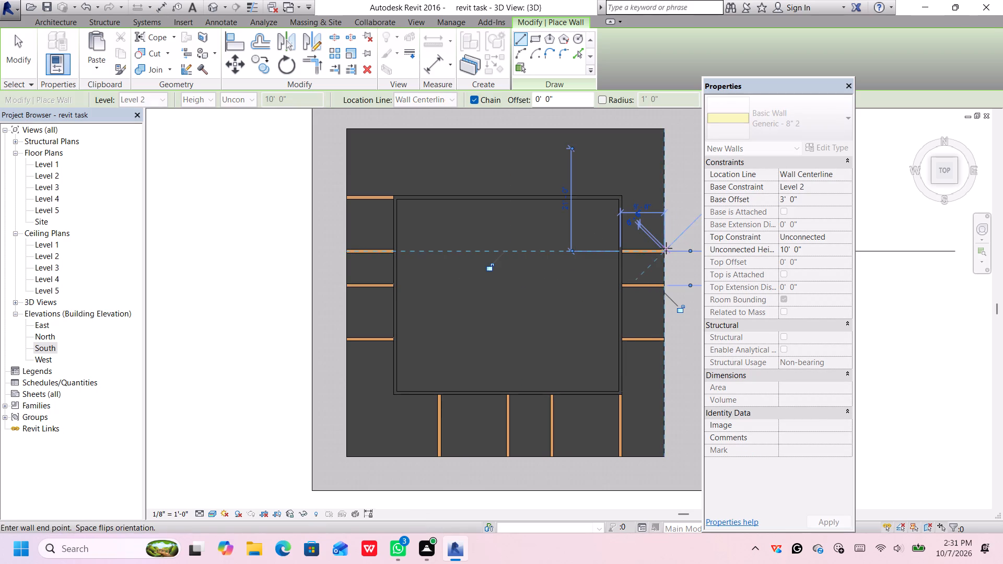
{"action": "key", "text": "Escape"}
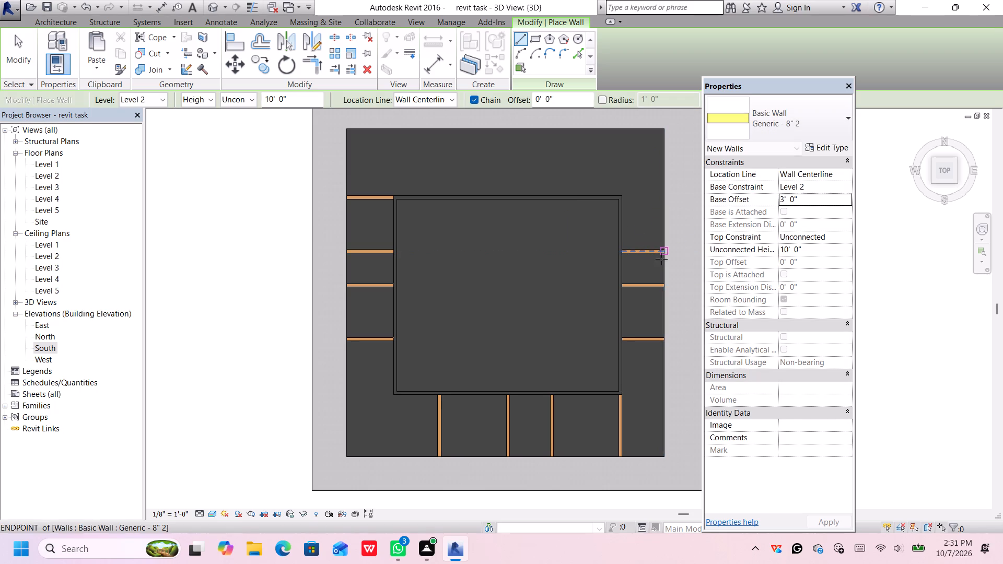
{"action": "left_click", "coordinate": [620, 201]}
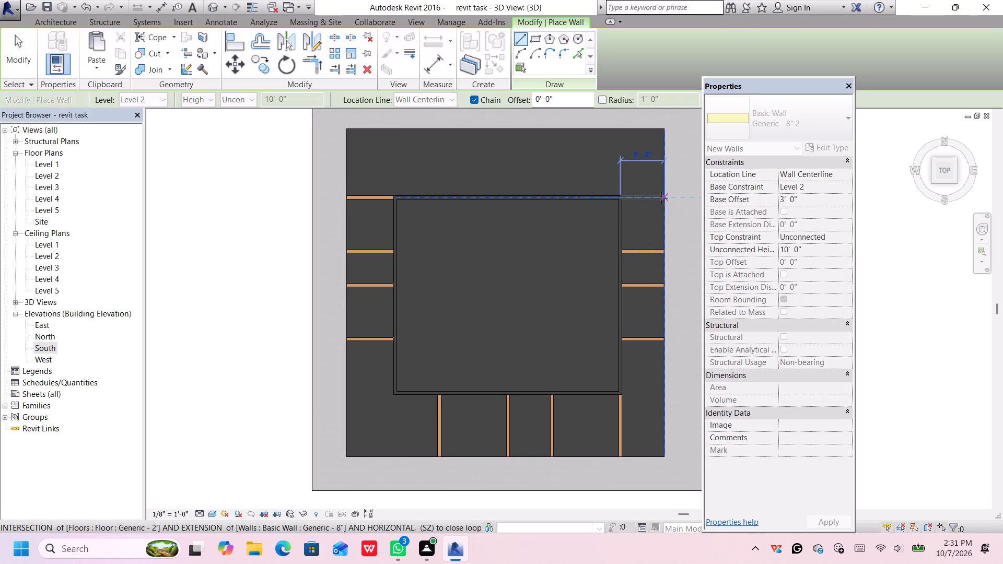
{"action": "left_click", "coordinate": [663, 198]}
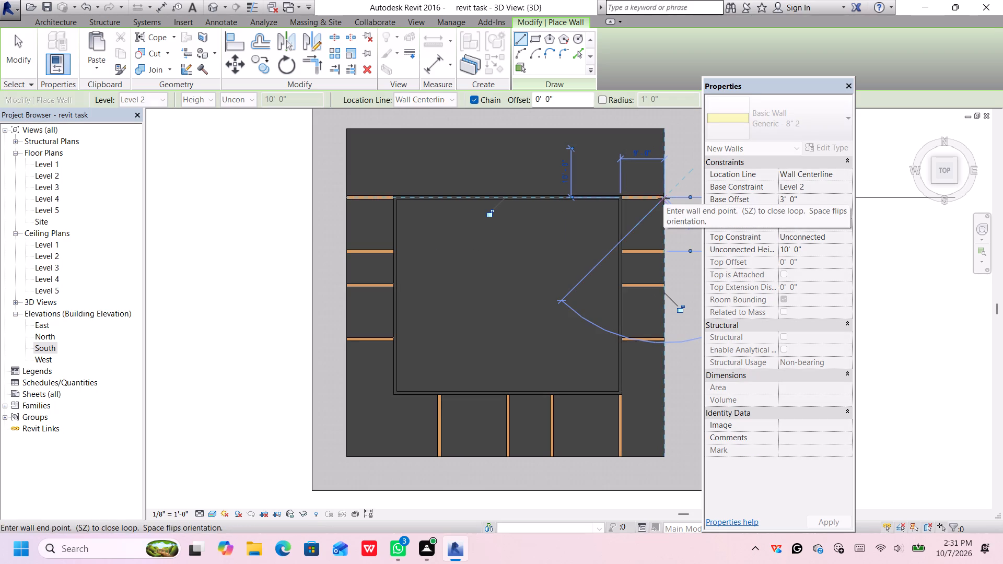
{"action": "key", "text": "Escape"}
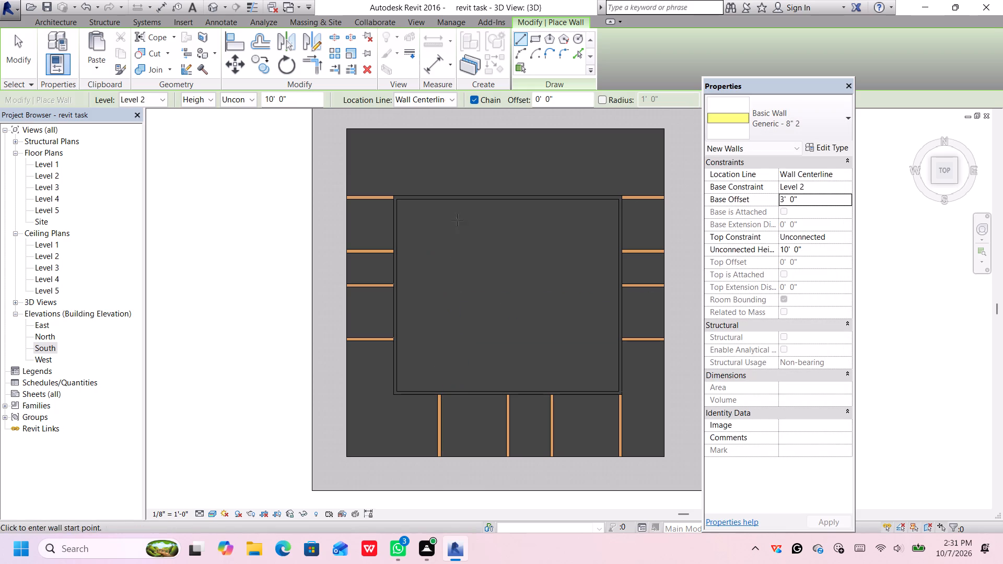
Draw four walls from the enclosure's back wall to the back slab edge, each in line with a front-side wall, ending at the back-right corner.
{"action": "left_click", "coordinate": [440, 195]}
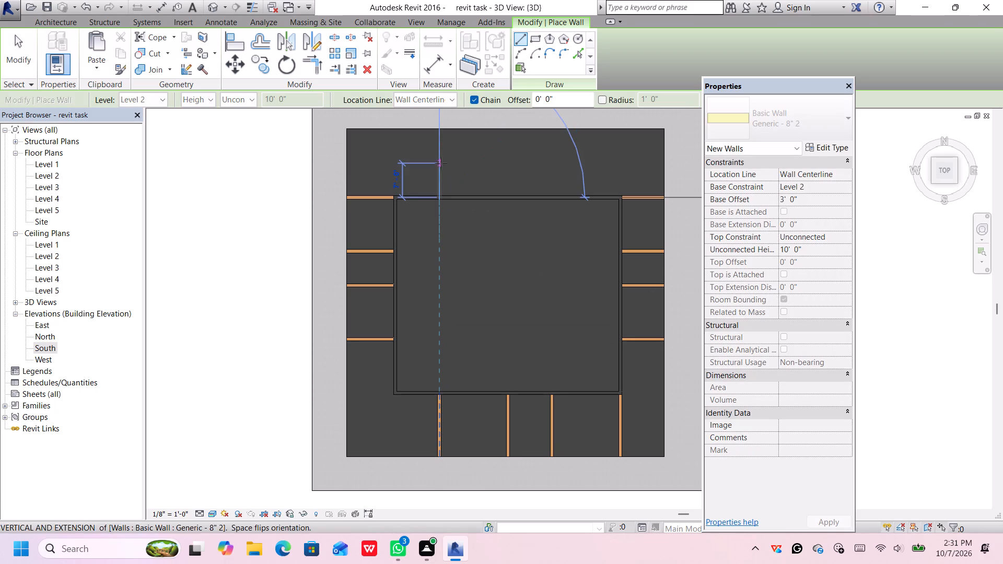
{"action": "left_click", "coordinate": [439, 127]}
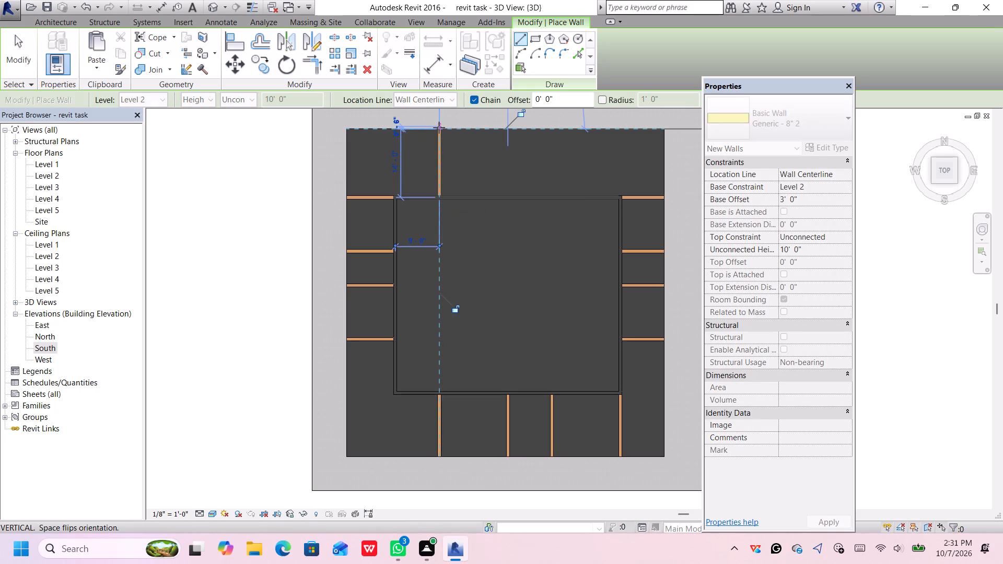
{"action": "key", "text": "Escape"}
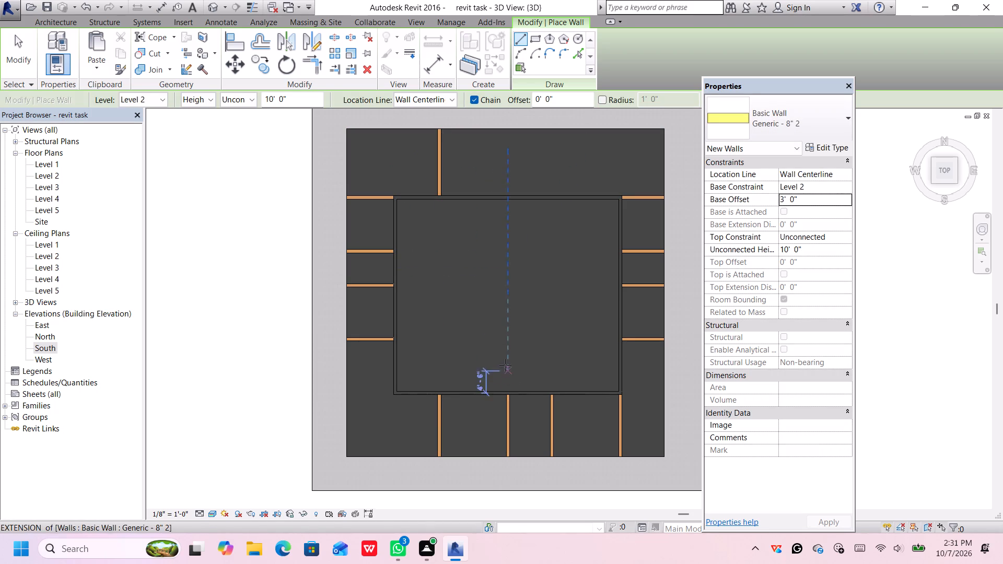
{"action": "left_click", "coordinate": [508, 198]}
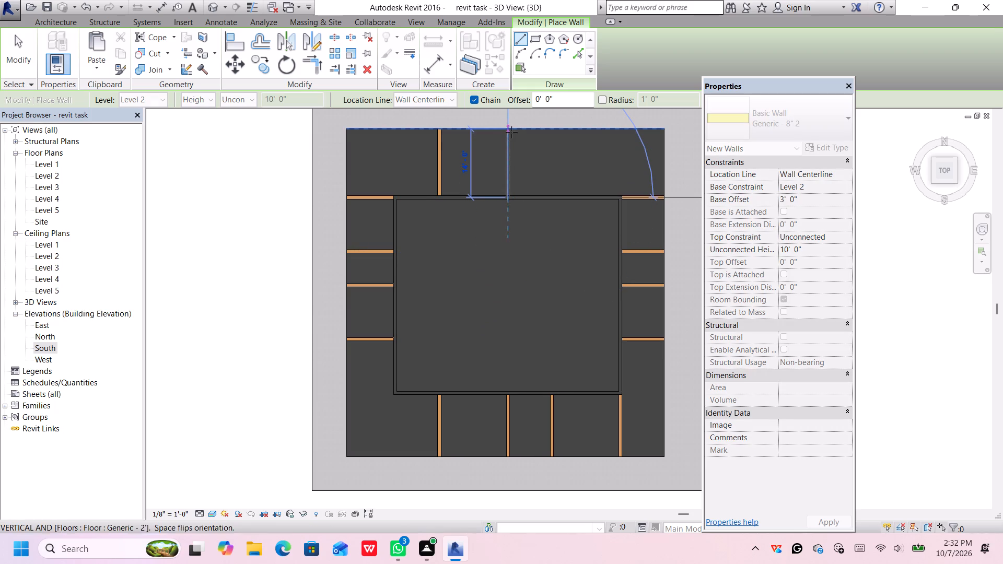
{"action": "left_click", "coordinate": [509, 129]}
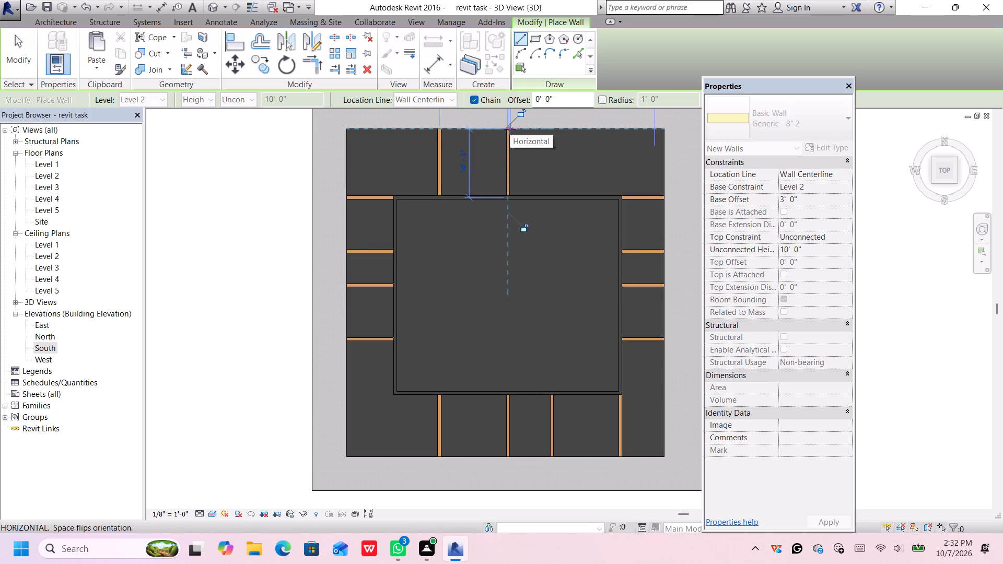
{"action": "key", "text": "Escape"}
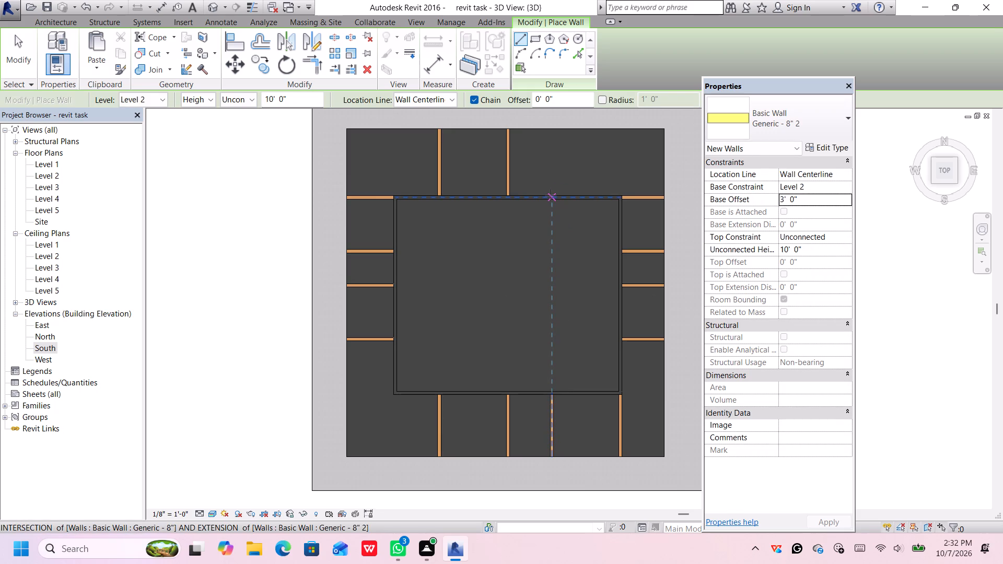
{"action": "left_click", "coordinate": [551, 195]}
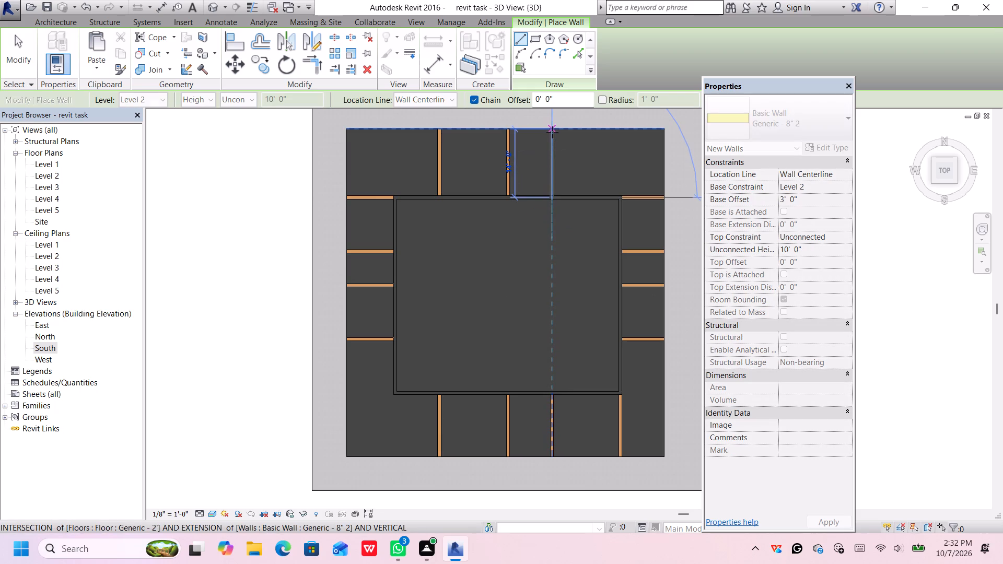
{"action": "left_click", "coordinate": [552, 125]}
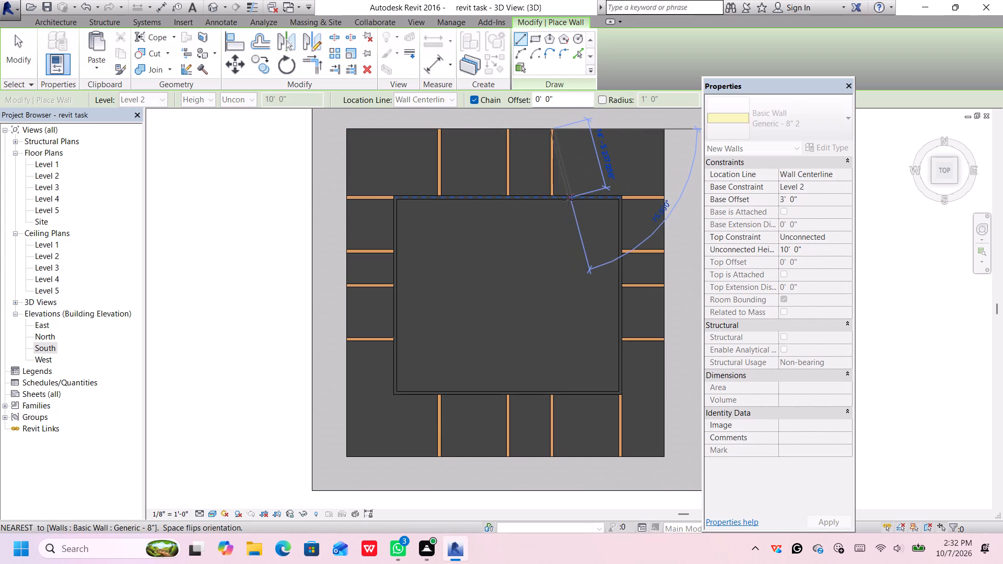
{"action": "key", "text": "Escape"}
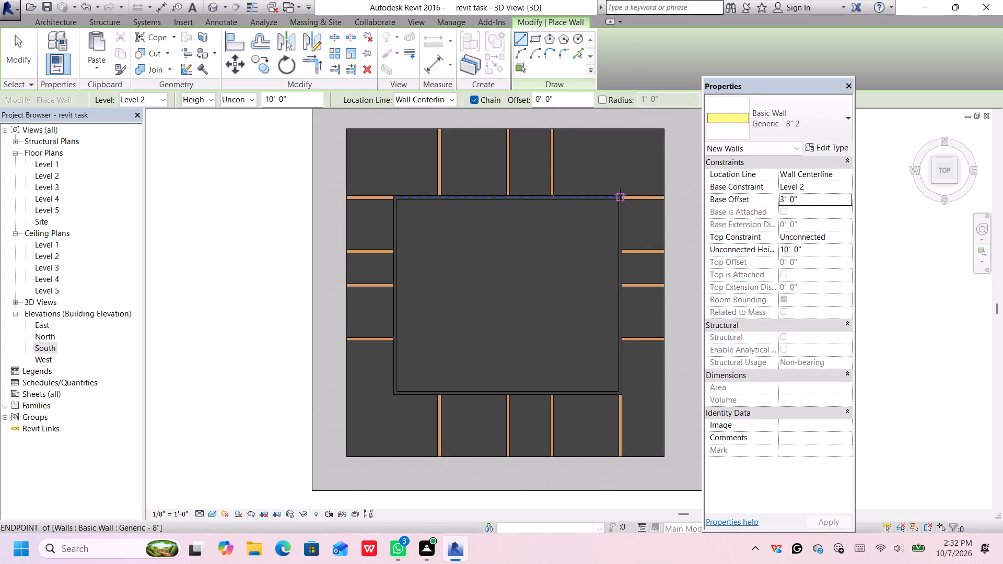
{"action": "left_click", "coordinate": [620, 194]}
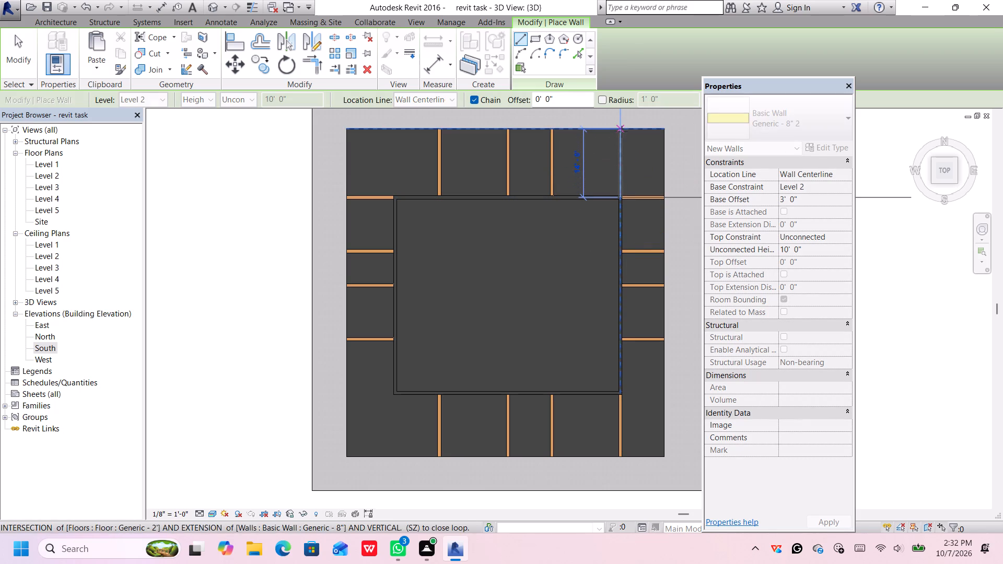
{"action": "left_click", "coordinate": [621, 130]}
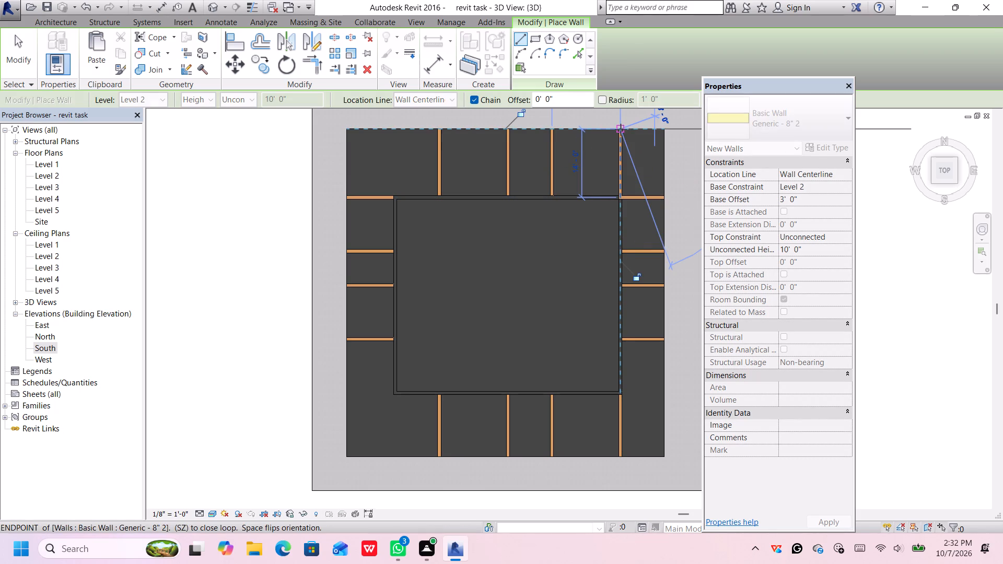
{"action": "key", "text": "Escape"}
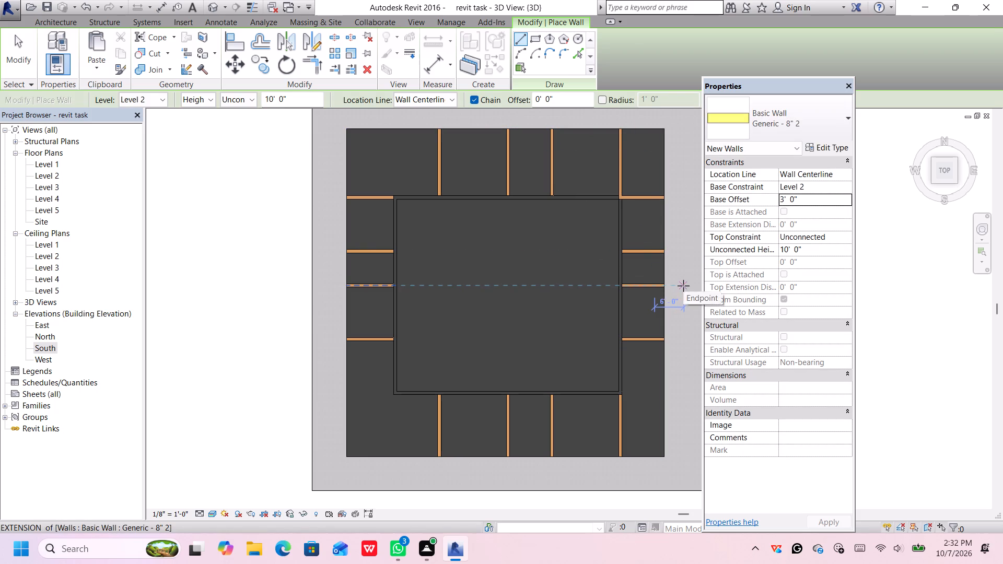
{"action": "key", "text": "space"}
{"action": "key", "text": "Escape"}
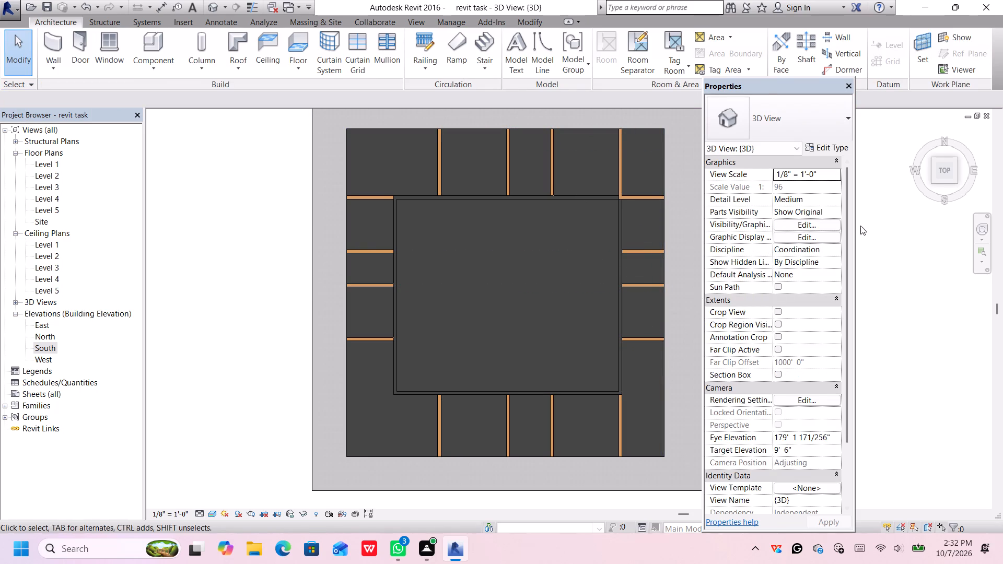
Examine the partition walls around the Level 2 enclosure in a 3D corner view, including how they sit above the slab.
{"action": "left_click", "coordinate": [935, 181]}
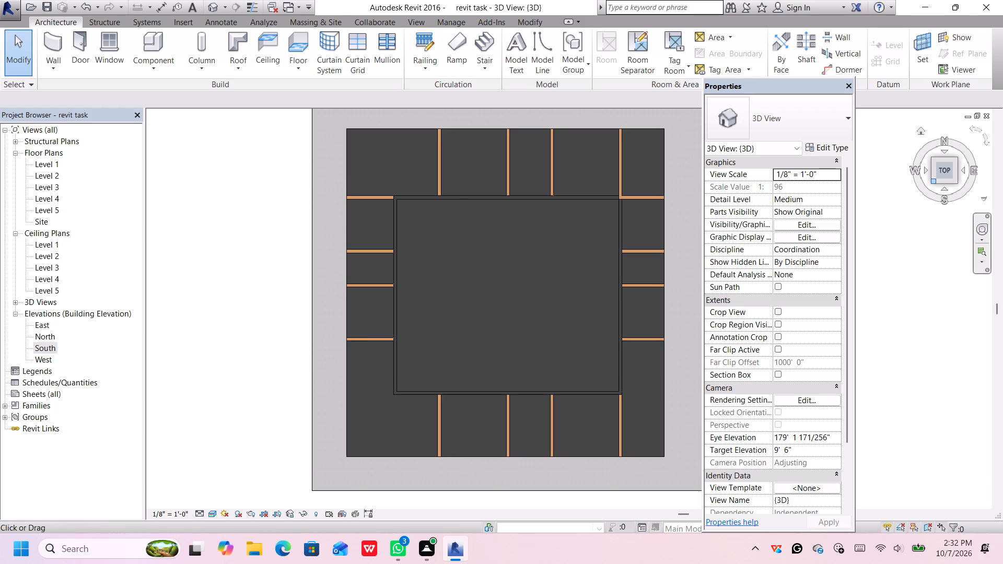
{"action": "scroll", "coordinate": [591, 348], "scroll_direction": "up", "scroll_amount": 1}
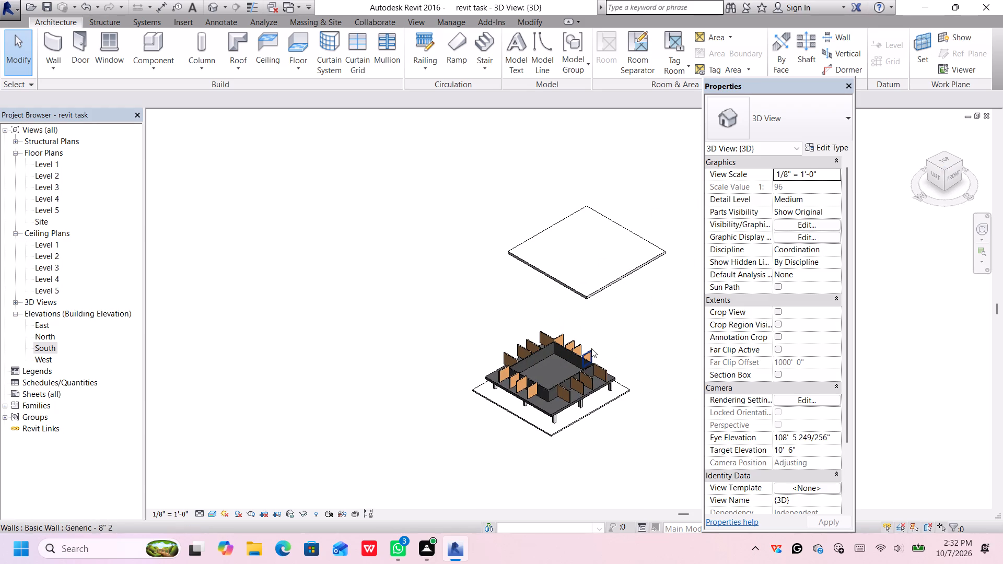
{"action": "scroll", "coordinate": [591, 348], "scroll_direction": "up", "scroll_amount": 2}
{"action": "scroll", "coordinate": [592, 345], "scroll_direction": "down", "scroll_amount": 1}
{"action": "scroll", "coordinate": [592, 345], "scroll_direction": "up", "scroll_amount": 1}
{"action": "middle_click_drag", "start_coordinate": [593, 348], "coordinate": [585, 326]}
{"action": "scroll", "coordinate": [562, 367], "scroll_direction": "up", "scroll_amount": 5}
{"action": "middle_click_drag", "start_coordinate": [656, 207], "coordinate": [664, 243]}
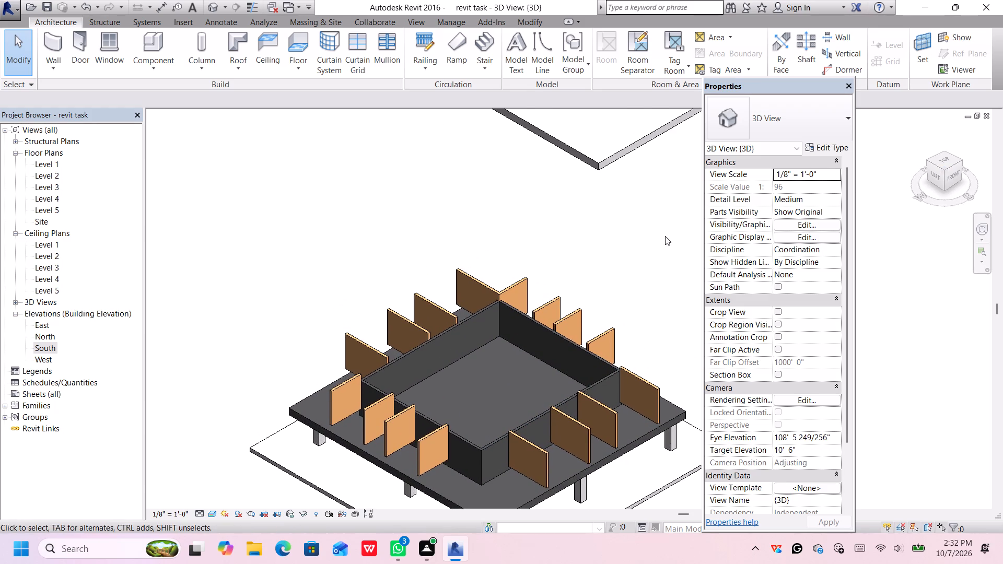
{"action": "middle_click_drag", "start_coordinate": [645, 346], "coordinate": [636, 321]}
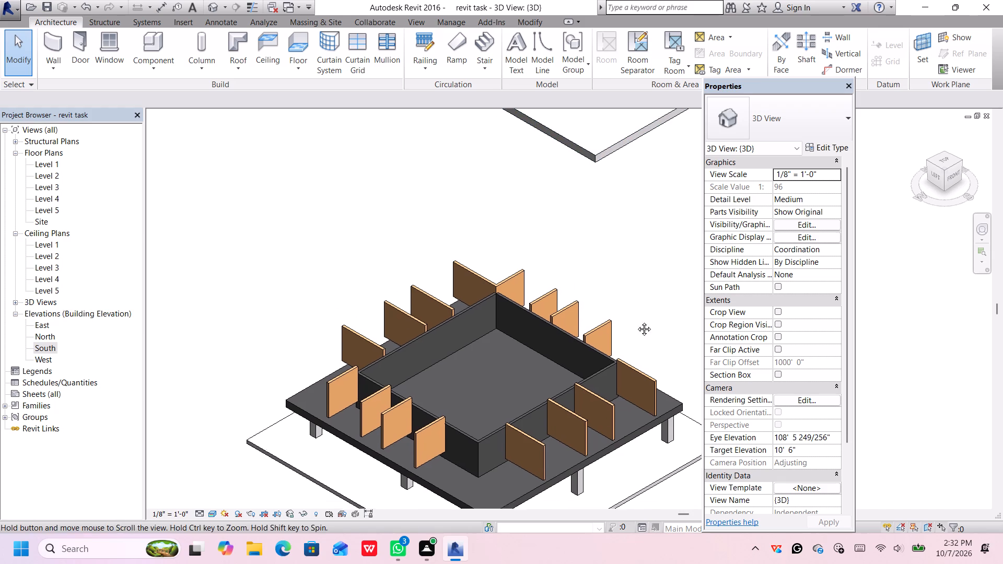
{"action": "middle_click_drag", "start_coordinate": [636, 321], "coordinate": [618, 262]}
{"action": "scroll", "coordinate": [508, 390], "scroll_direction": "up", "scroll_amount": 6}
{"action": "middle_click_drag", "start_coordinate": [552, 439], "coordinate": [537, 401]}
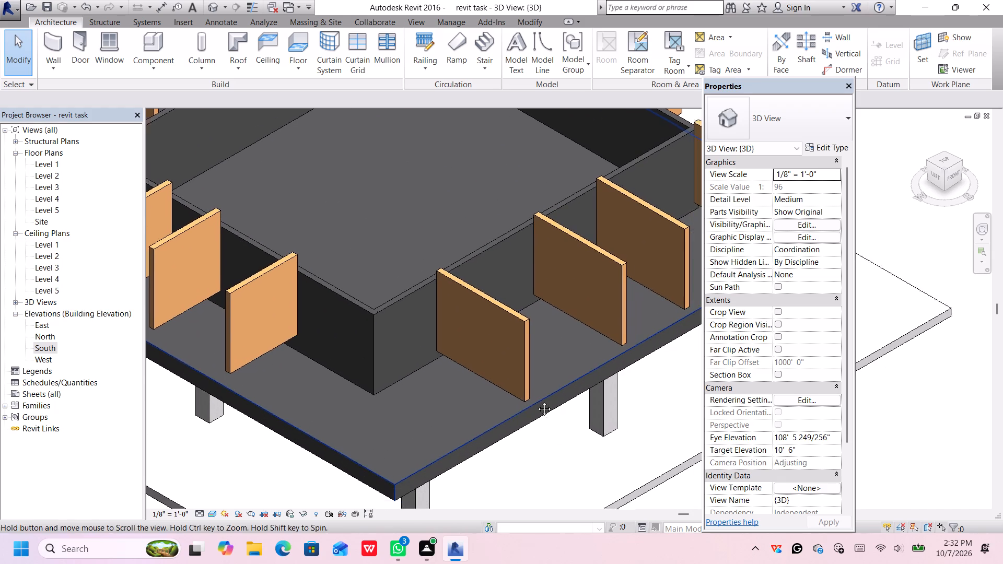
{"action": "middle_click_drag", "start_coordinate": [537, 401], "coordinate": [532, 387]}
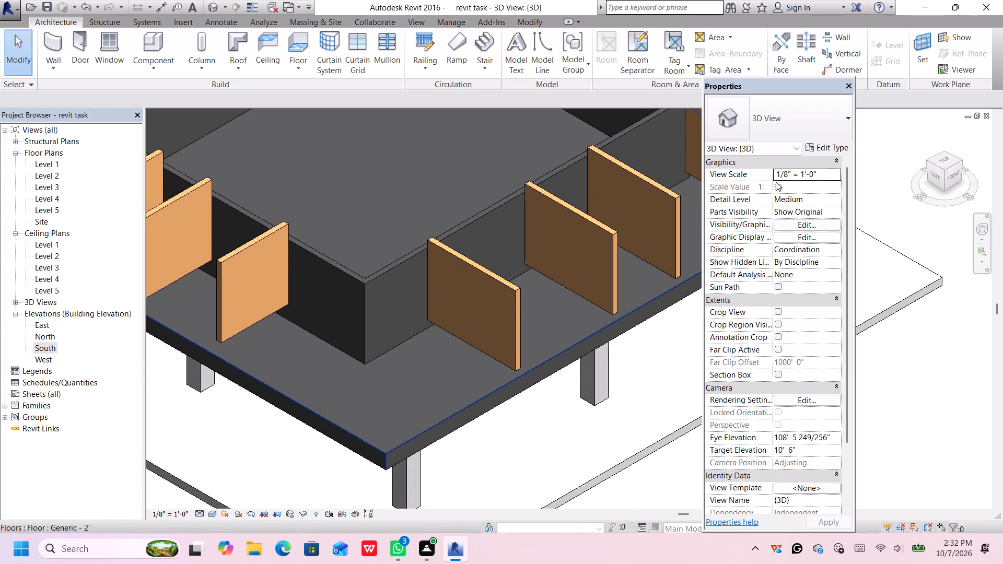
{"action": "scroll", "coordinate": [601, 241], "scroll_direction": "down", "scroll_amount": 6}
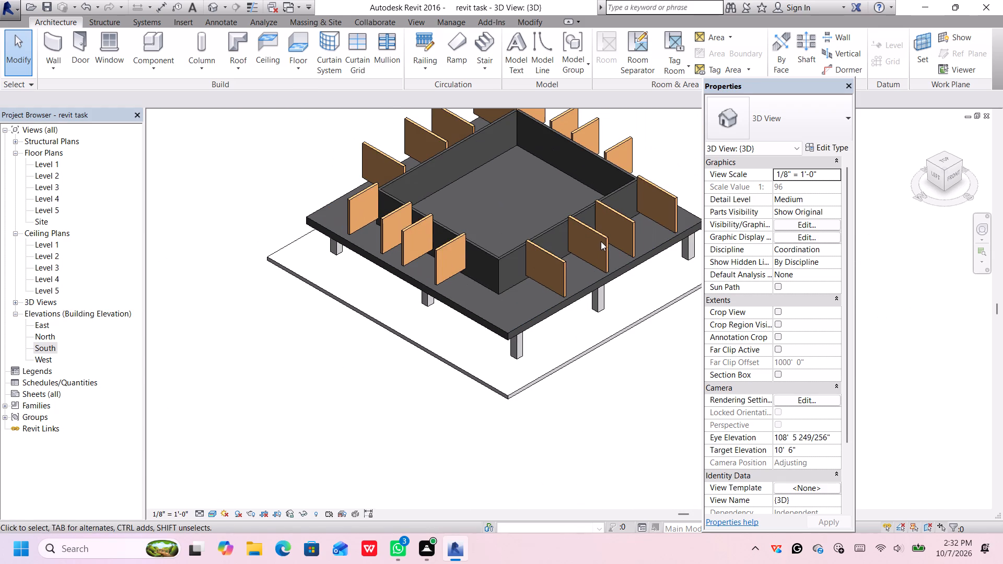
{"action": "middle_click_drag", "start_coordinate": [601, 242], "coordinate": [603, 259]}
{"action": "middle_click", "coordinate": [603, 259]}
Check the base offset of the second front partition wall and compare the walls' bottom edges with the slab from the front.
{"action": "left_click", "coordinate": [603, 256]}
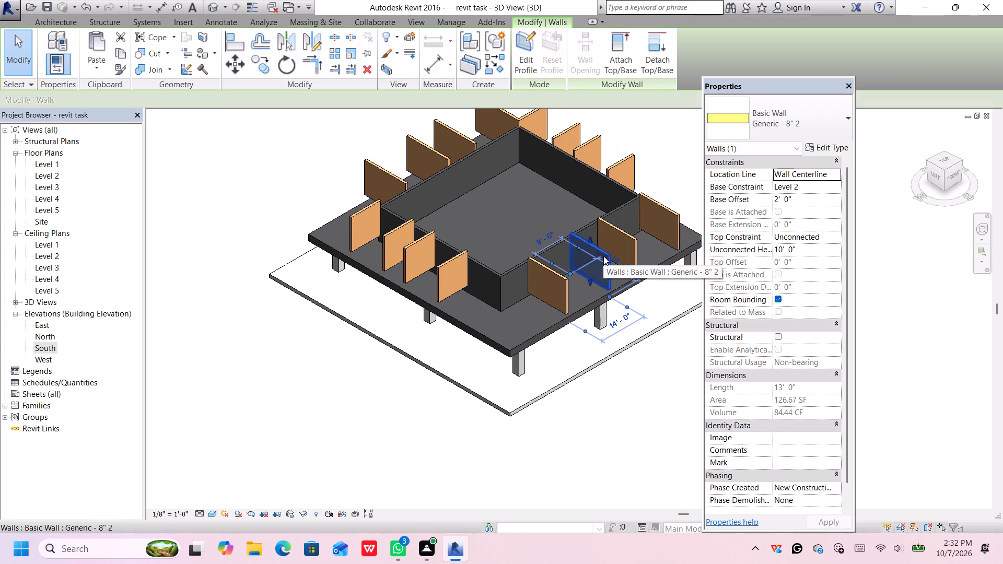
{"action": "left_click", "coordinate": [777, 197]}
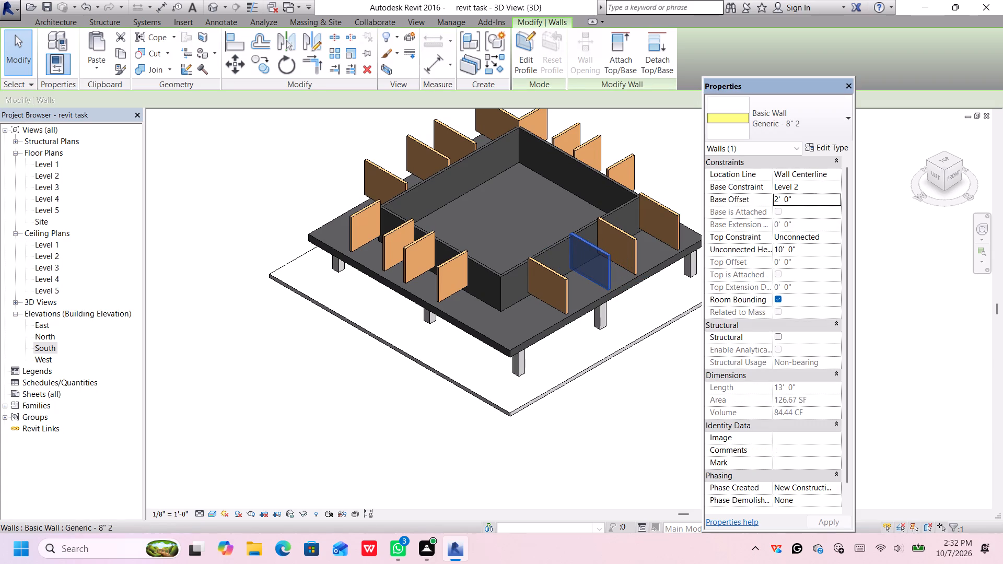
{"action": "left_click", "coordinate": [778, 198]}
{"action": "left_click", "coordinate": [954, 175]}
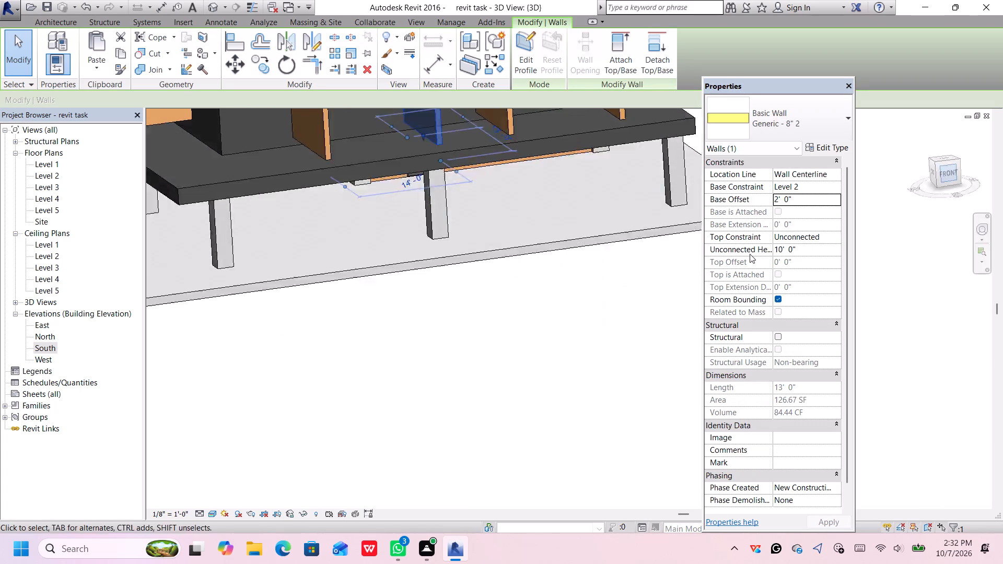
{"action": "scroll", "coordinate": [568, 296], "scroll_direction": "down", "scroll_amount": 7}
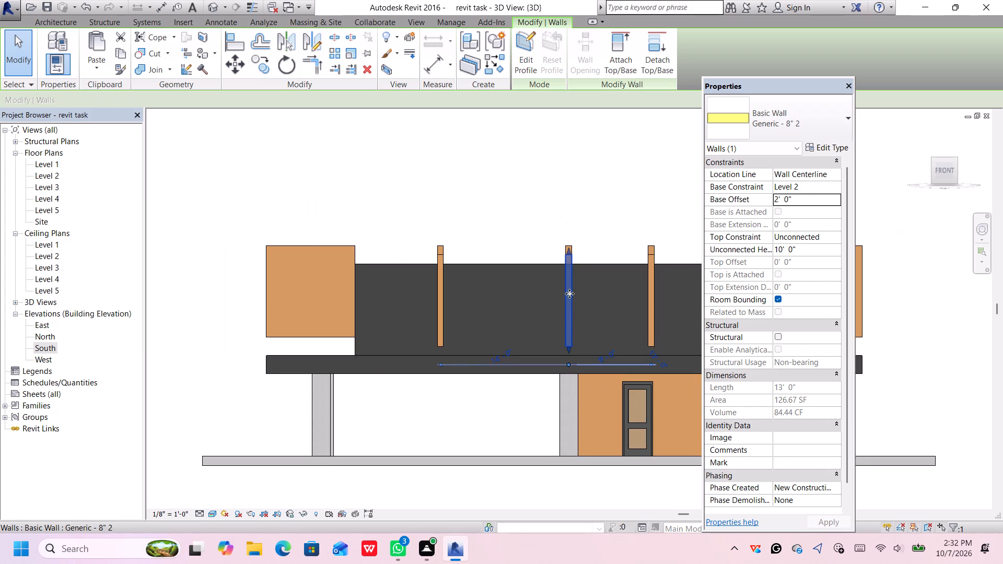
{"action": "scroll", "coordinate": [569, 293], "scroll_direction": "down", "scroll_amount": 1}
{"action": "middle_click_drag", "start_coordinate": [565, 296], "coordinate": [378, 255]}
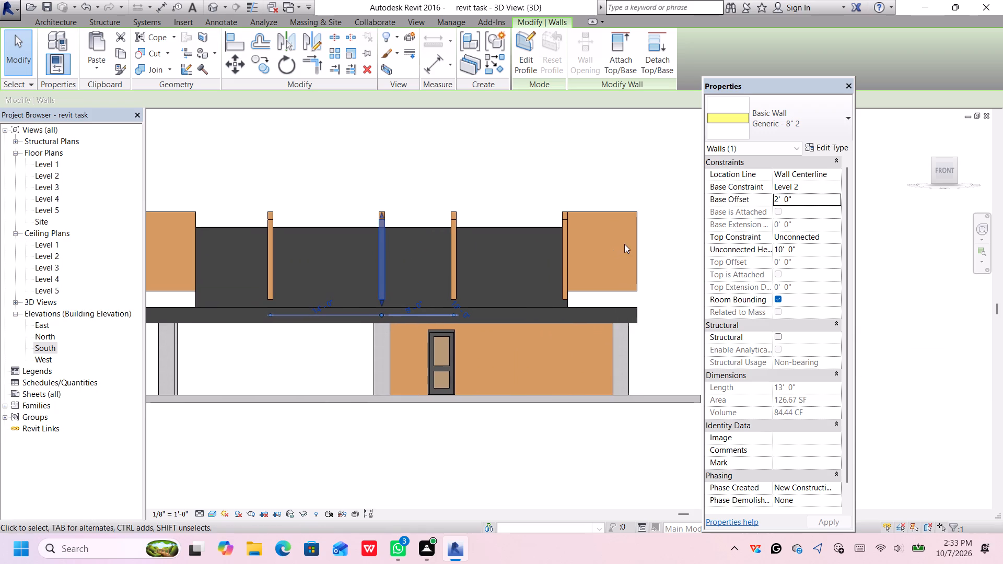
{"action": "scroll", "coordinate": [382, 321], "scroll_direction": "up", "scroll_amount": 1}
{"action": "scroll", "coordinate": [387, 319], "scroll_direction": "down", "scroll_amount": 1}
{"action": "scroll", "coordinate": [388, 318], "scroll_direction": "up", "scroll_amount": 5}
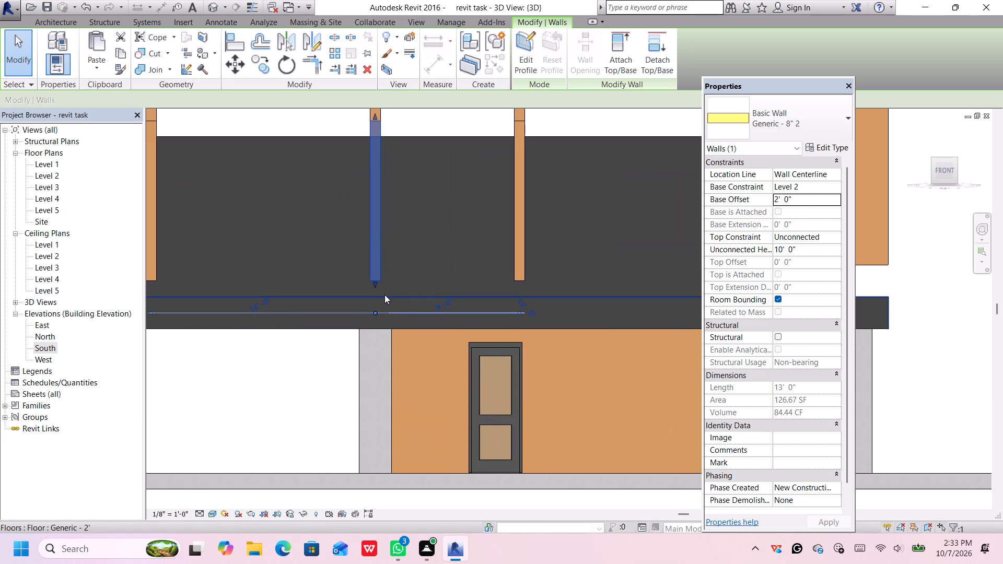
{"action": "scroll", "coordinate": [263, 302], "scroll_direction": "up", "scroll_amount": 3}
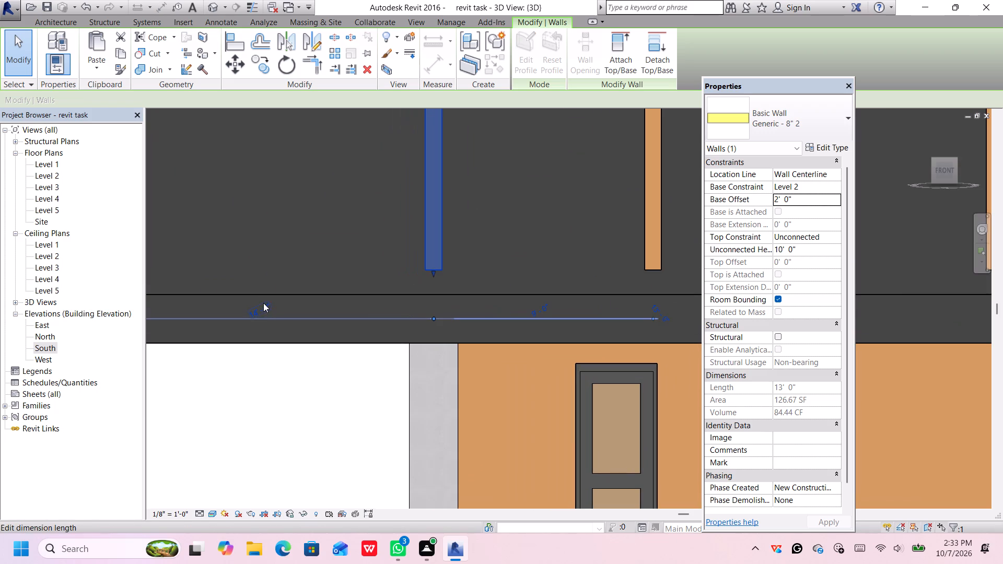
{"action": "scroll", "coordinate": [453, 287], "scroll_direction": "down", "scroll_amount": 5}
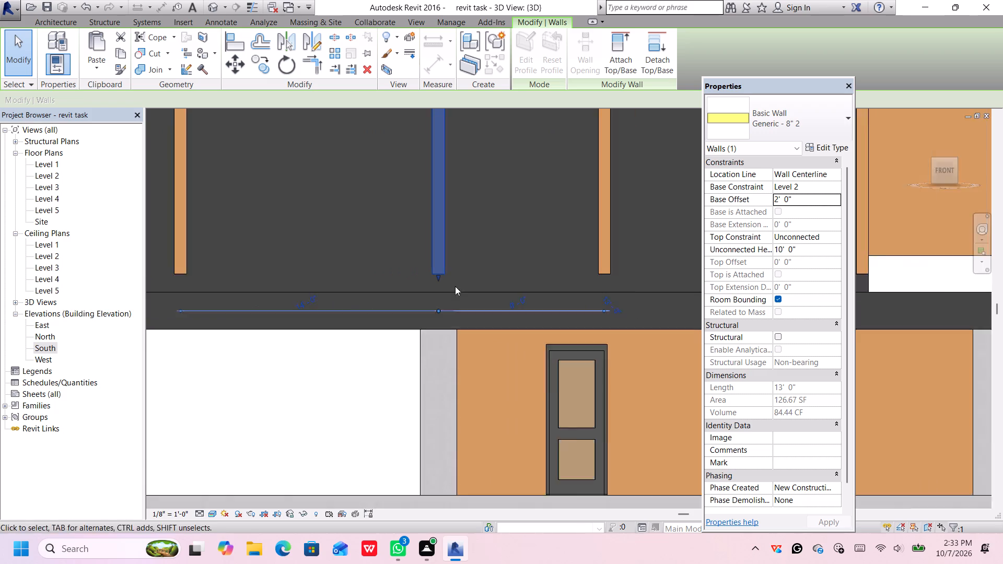
{"action": "scroll", "coordinate": [495, 277], "scroll_direction": "down", "scroll_amount": 1}
{"action": "middle_click_drag", "start_coordinate": [559, 240], "coordinate": [594, 263]}
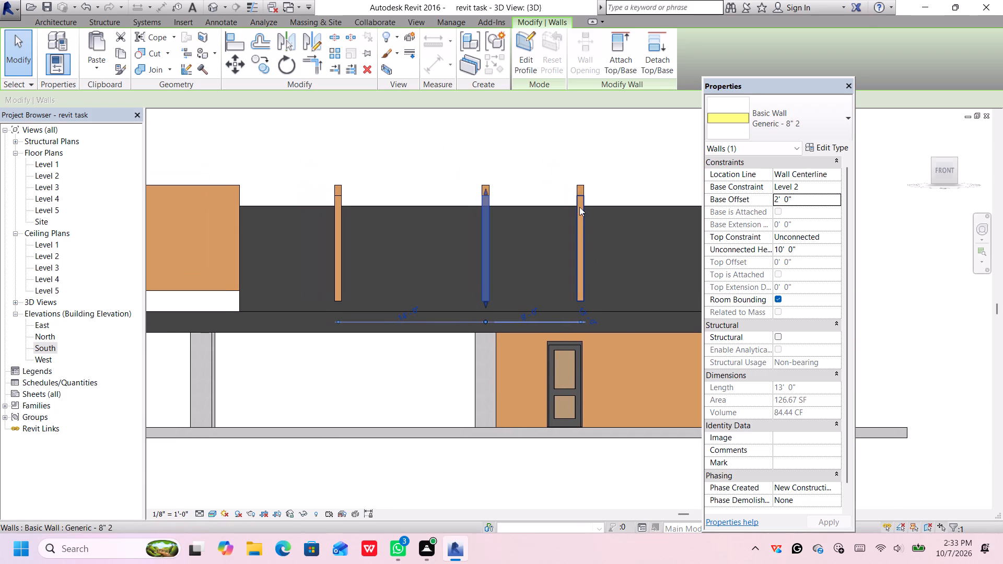
Select all 16 Level 2 partition walls around the enclosure and set their base offset to 0'.
{"action": "left_click", "coordinate": [579, 192]}
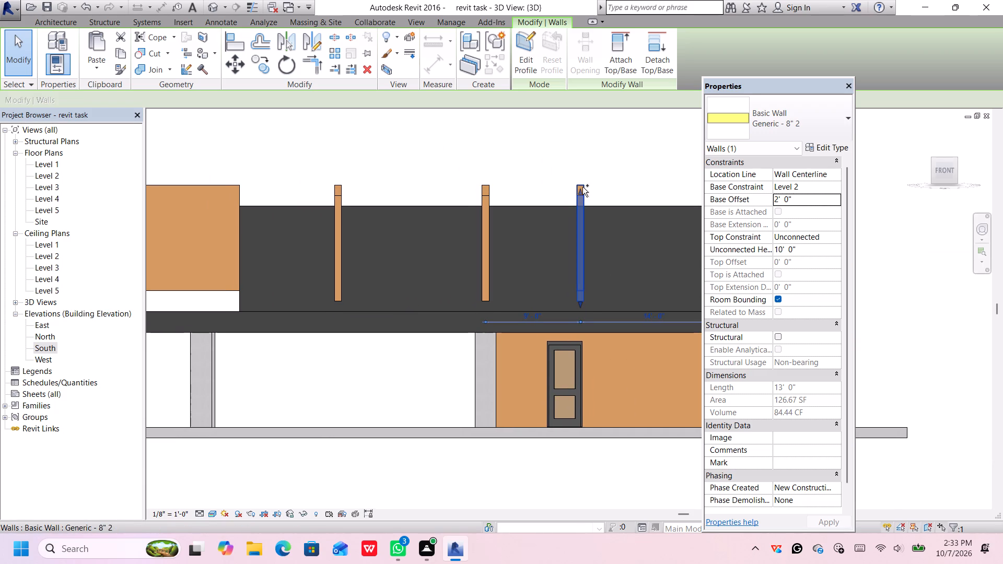
{"action": "left_click", "coordinate": [582, 187], "text": "ctrl"}
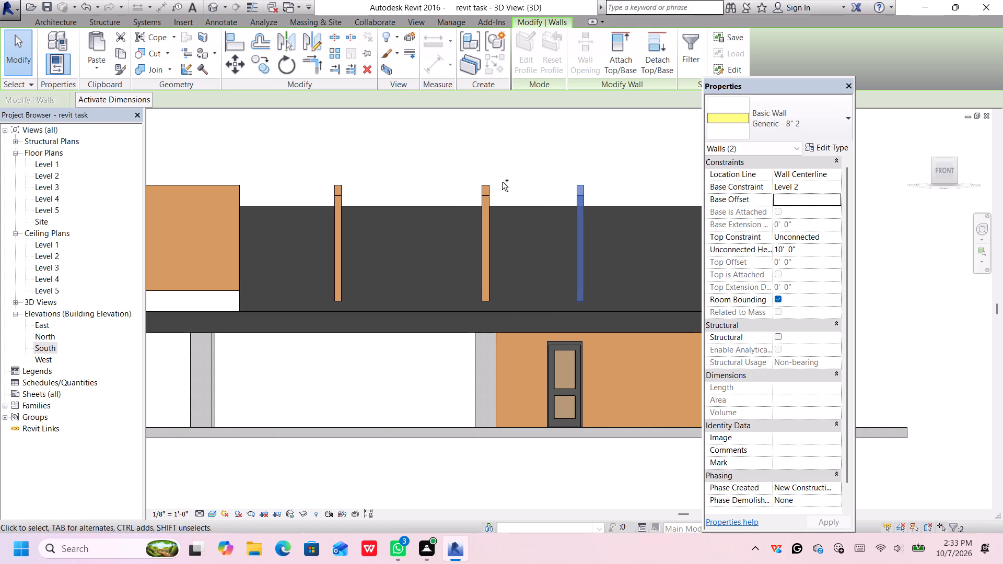
{"action": "scroll", "coordinate": [503, 183], "scroll_direction": "down", "scroll_amount": 5, "text": "ctrl"}
{"action": "scroll", "coordinate": [504, 182], "scroll_direction": "up", "scroll_amount": 1, "text": "ctrl"}
{"action": "left_click_drag", "start_coordinate": [504, 182], "coordinate": [451, 200], "text": "ctrl"}
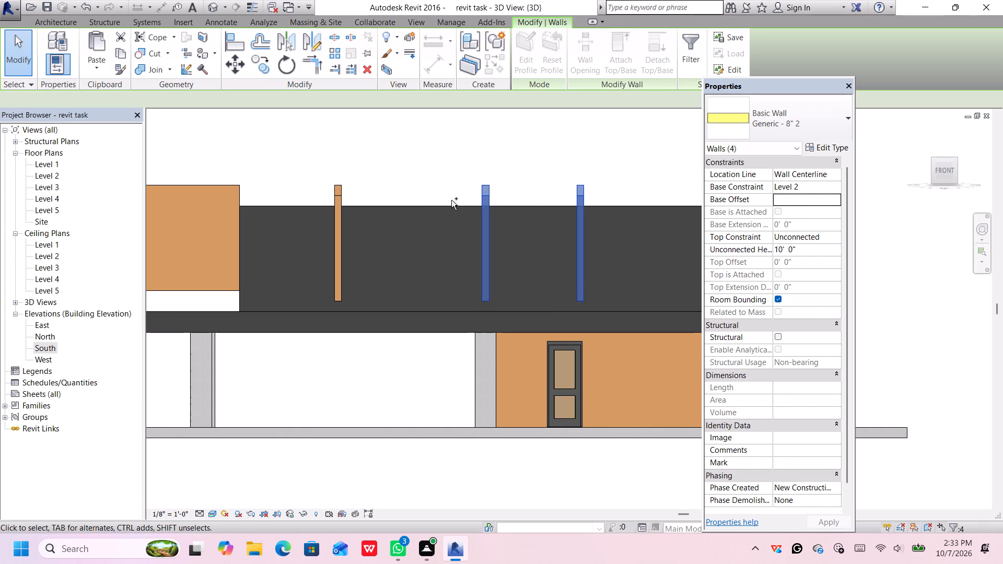
{"action": "left_click_drag", "start_coordinate": [346, 175], "coordinate": [334, 192], "text": "ctrl"}
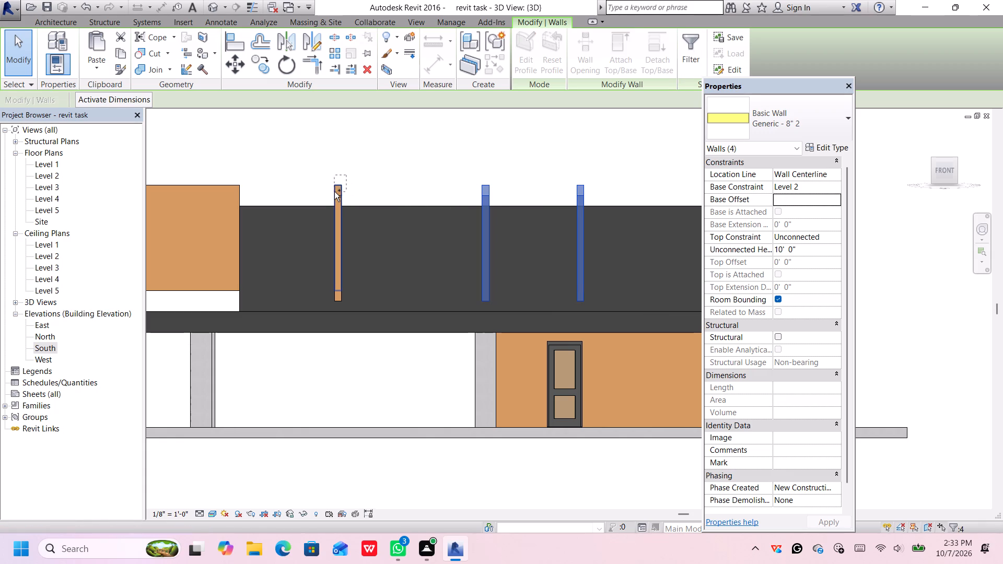
{"action": "left_click_drag", "start_coordinate": [334, 192], "coordinate": [321, 199], "text": "ctrl"}
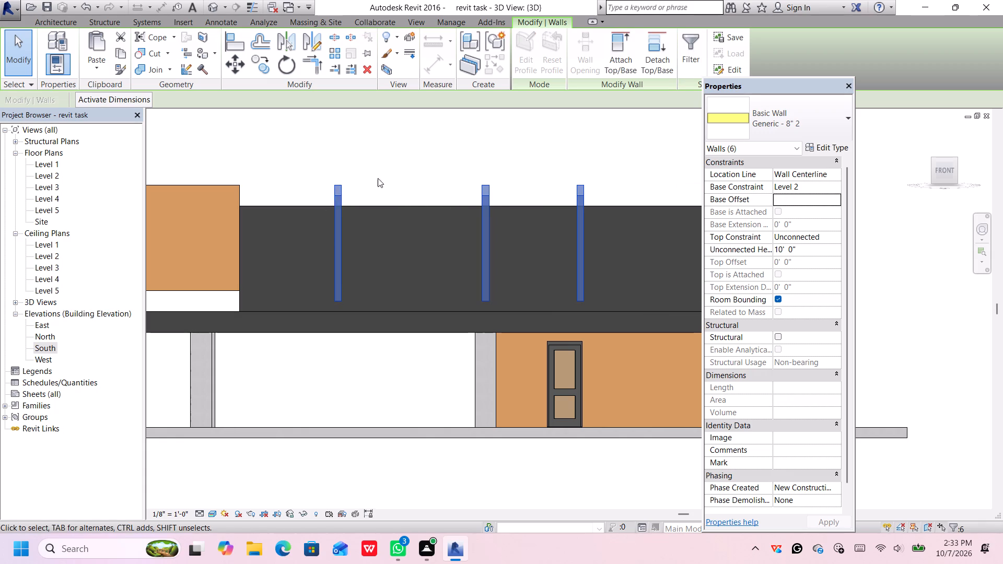
{"action": "scroll", "coordinate": [378, 178], "scroll_direction": "down", "scroll_amount": 5}
{"action": "scroll", "coordinate": [657, 180], "scroll_direction": "up", "scroll_amount": 3}
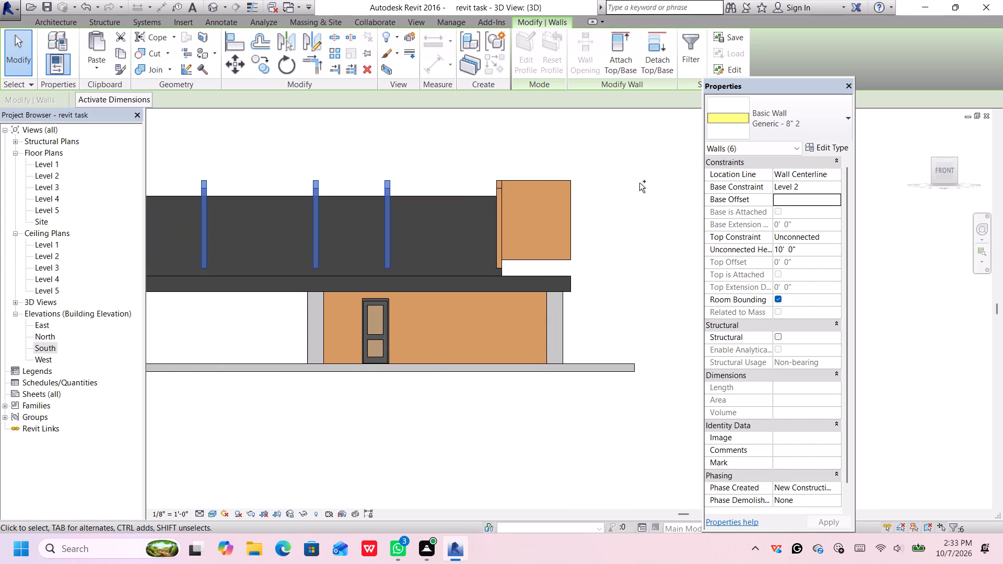
{"action": "middle_click_drag", "start_coordinate": [613, 164], "coordinate": [572, 186], "text": "ctrl"}
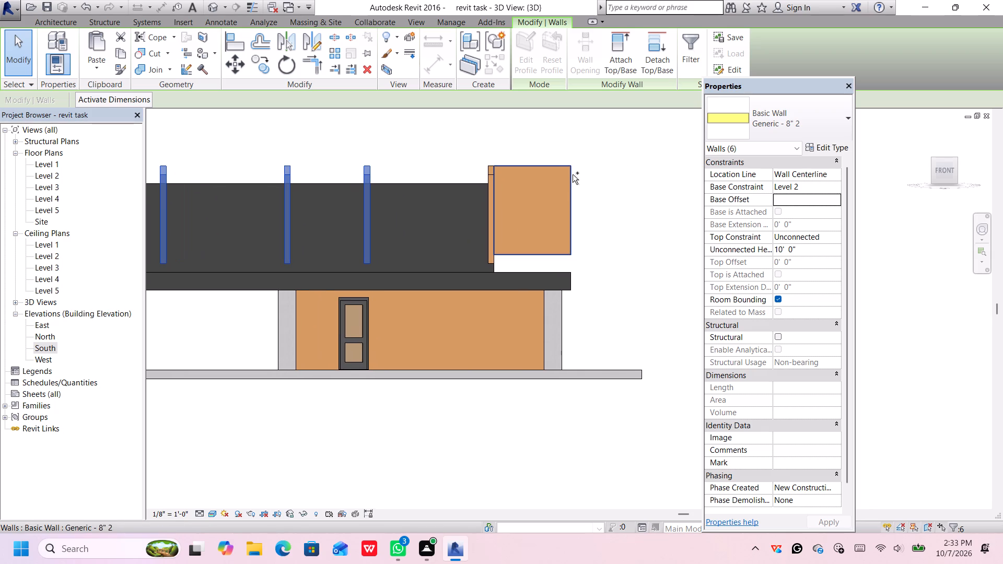
{"action": "left_click_drag", "start_coordinate": [579, 161], "coordinate": [487, 177], "text": "ctrl"}
{"action": "right_click_drag", "start_coordinate": [506, 187], "coordinate": [487, 177], "text": "ctrl"}
{"action": "left_click_drag", "start_coordinate": [487, 177], "coordinate": [484, 179], "text": "ctrl"}
{"action": "scroll", "coordinate": [495, 175], "scroll_direction": "down", "scroll_amount": 8, "text": "ctrl"}
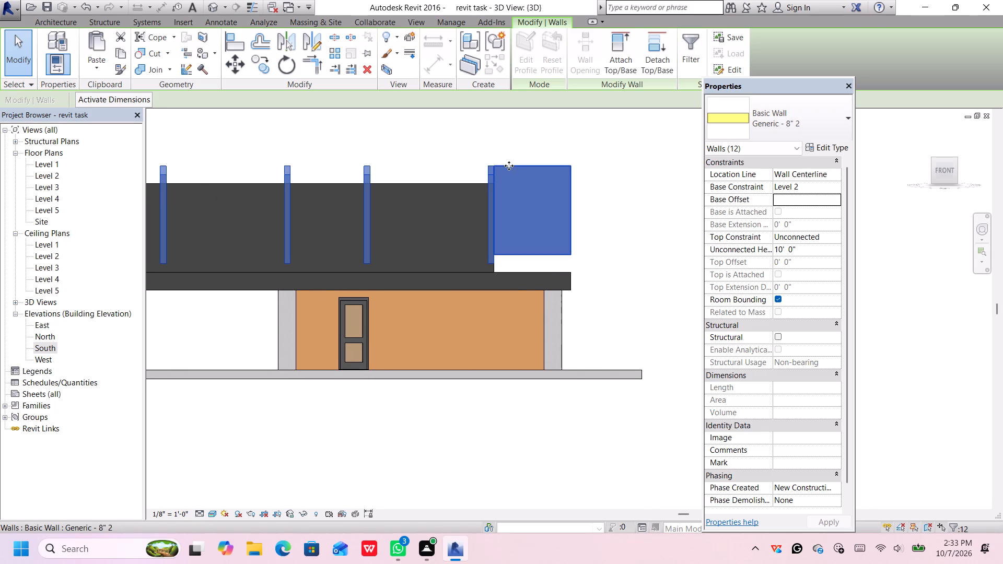
{"action": "scroll", "coordinate": [504, 166], "scroll_direction": "down", "scroll_amount": 1, "text": "ctrl"}
{"action": "scroll", "coordinate": [507, 150], "scroll_direction": "down", "scroll_amount": 3}
{"action": "scroll", "coordinate": [429, 141], "scroll_direction": "up", "scroll_amount": 1}
{"action": "middle_click_drag", "start_coordinate": [430, 142], "coordinate": [628, 142]}
{"action": "left_click_drag", "start_coordinate": [409, 151], "coordinate": [403, 159], "text": "ctrl"}
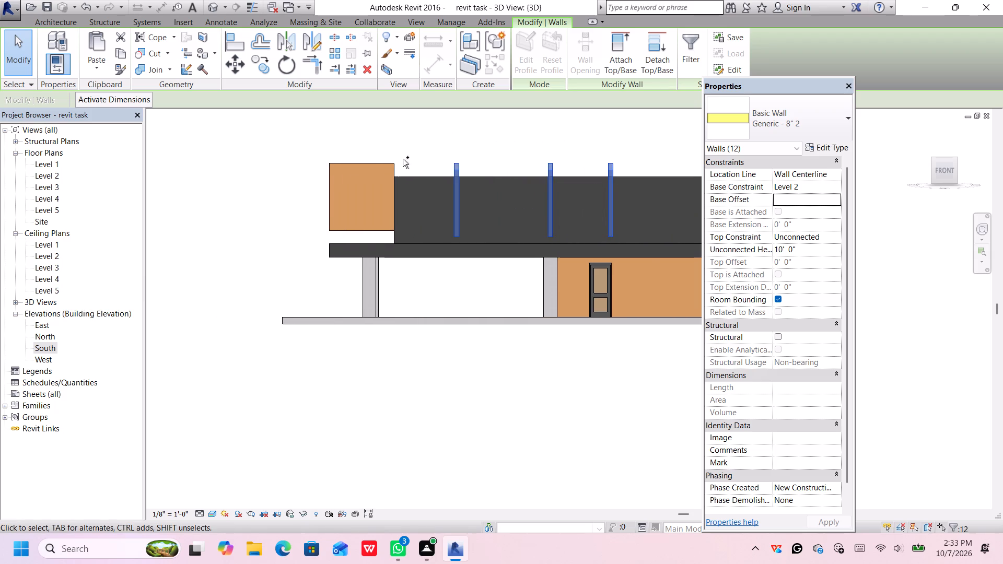
{"action": "left_click_drag", "start_coordinate": [403, 159], "coordinate": [321, 171], "text": "ctrl"}
{"action": "scroll", "coordinate": [507, 119], "scroll_direction": "down", "scroll_amount": 4, "text": "ctrl"}
{"action": "scroll", "coordinate": [597, 151], "scroll_direction": "down", "scroll_amount": 2, "text": "ctrl"}
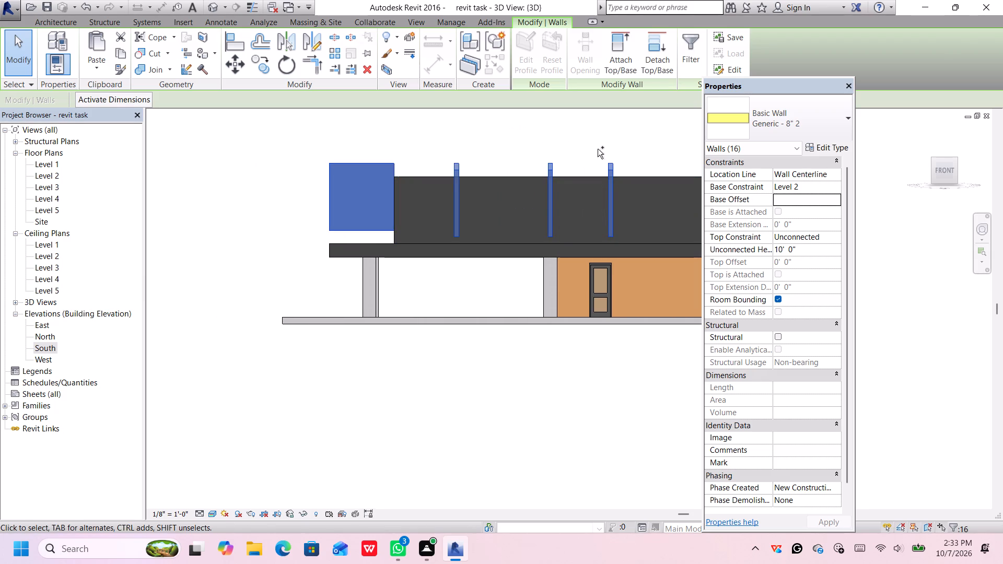
{"action": "scroll", "coordinate": [667, 196], "scroll_direction": "down", "scroll_amount": 1, "text": "ctrl"}
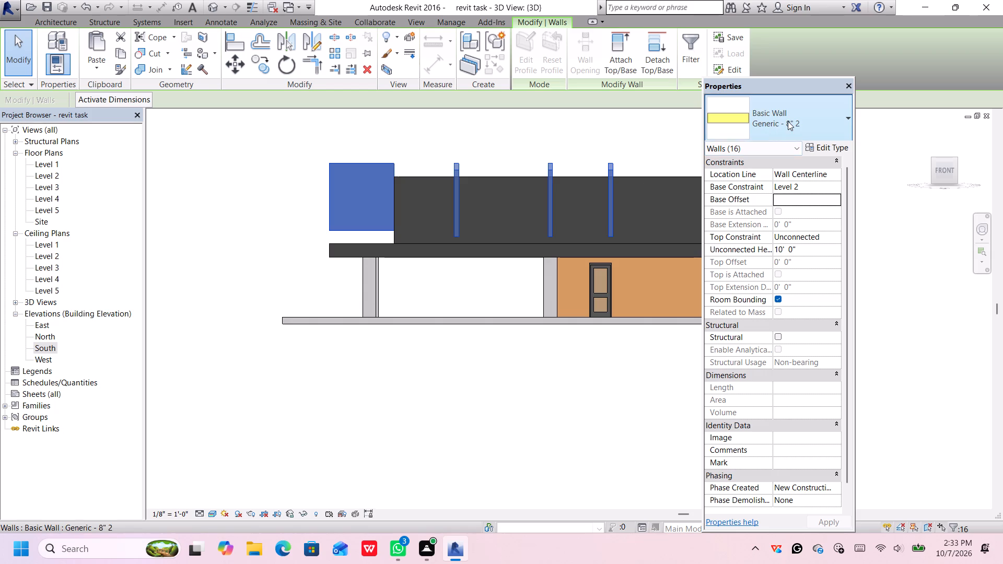
{"action": "left_click", "coordinate": [788, 122], "text": "ctrl"}
{"action": "left_click", "coordinate": [788, 122], "text": "ctrl"}
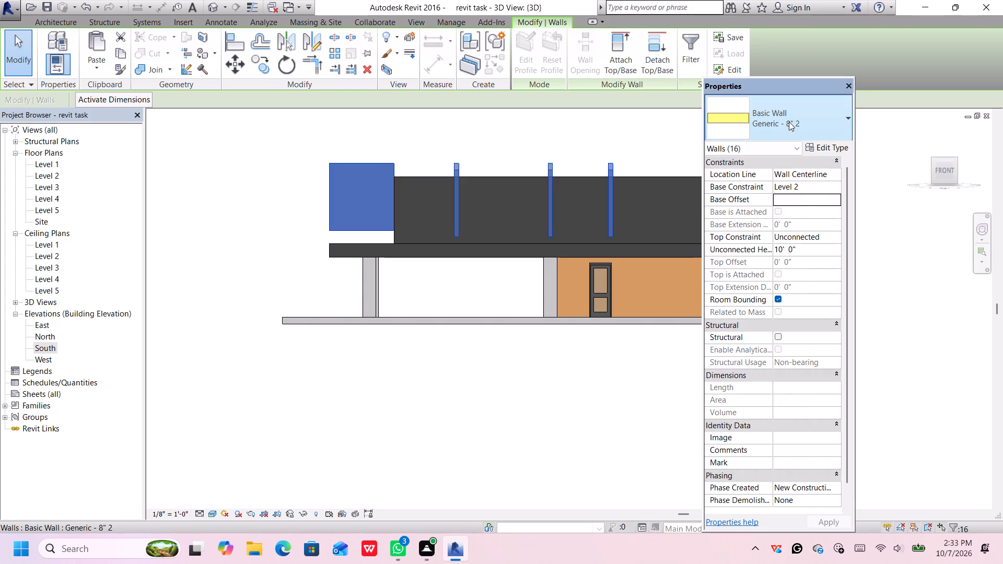
{"action": "left_click", "coordinate": [798, 195]}
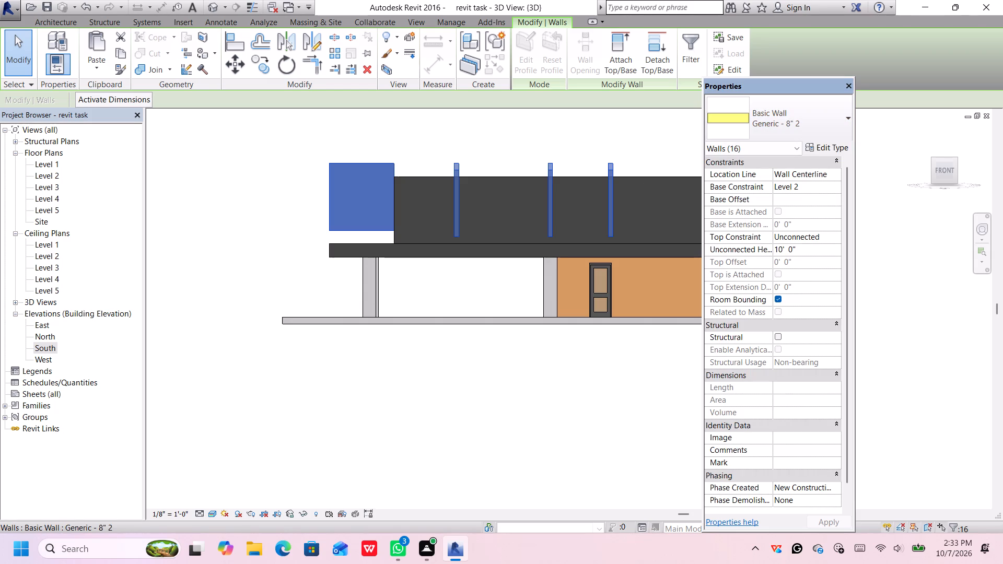
{"action": "key", "text": "0"}
{"action": "key", "text": "apostrophe"}
{"action": "key", "text": "Return"}
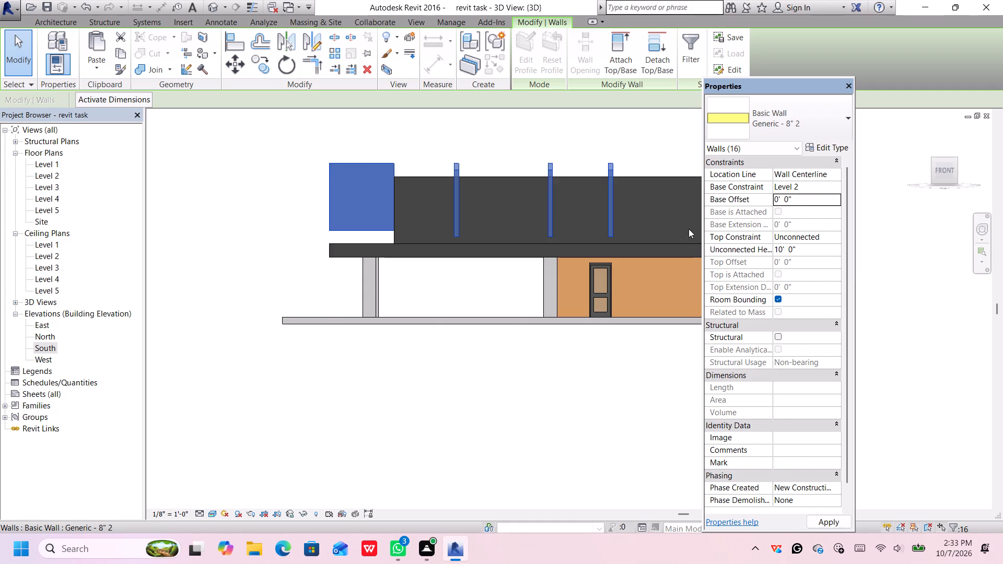
Set the base offset of the 16 selected partition walls to 1' and clear the selection.
{"action": "left_click", "coordinate": [775, 197]}
{"action": "left_click", "coordinate": [779, 201]}
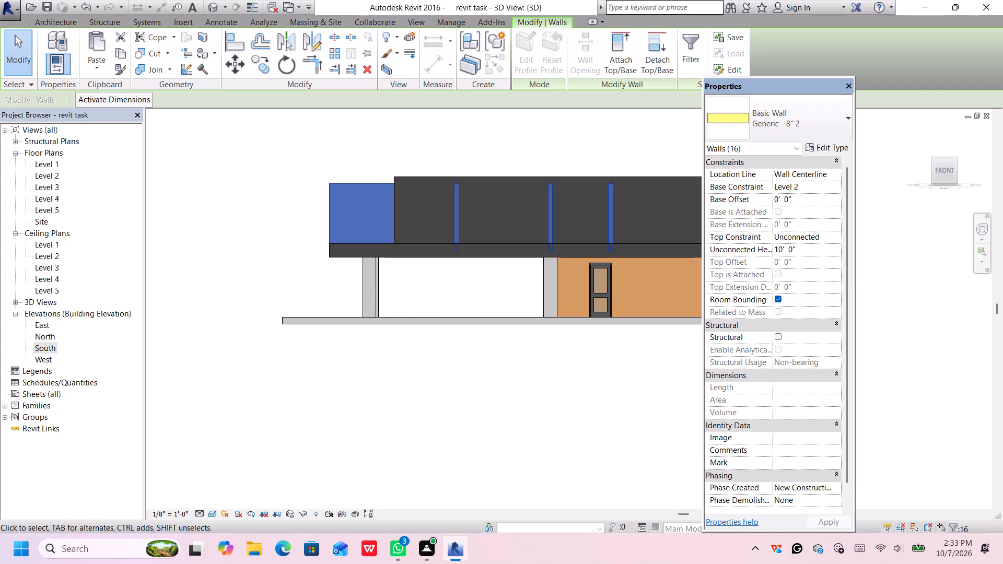
{"action": "key", "text": "BackSpace"}
{"action": "key", "text": "1"}
{"action": "key", "text": "Return"}
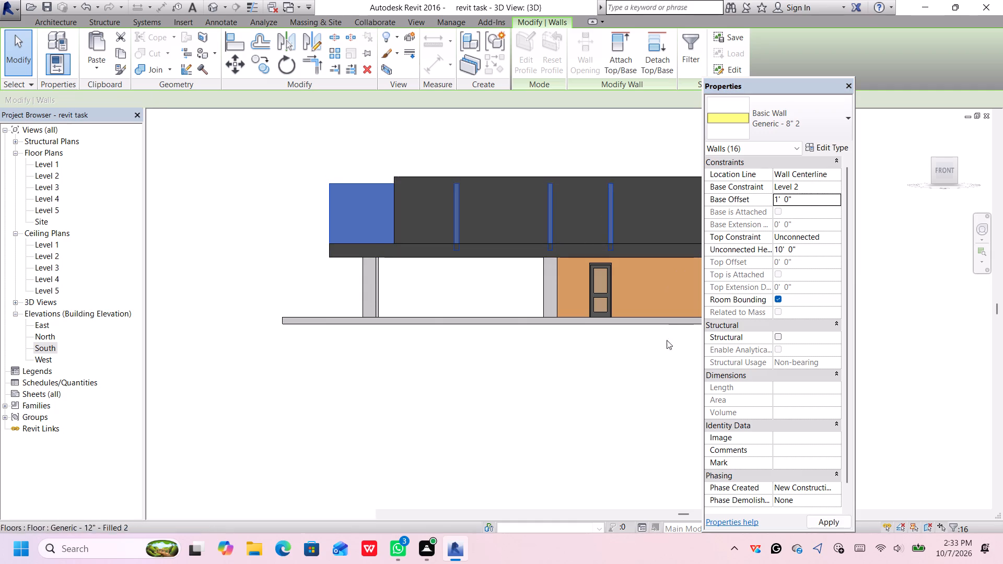
{"action": "left_click", "coordinate": [596, 379]}
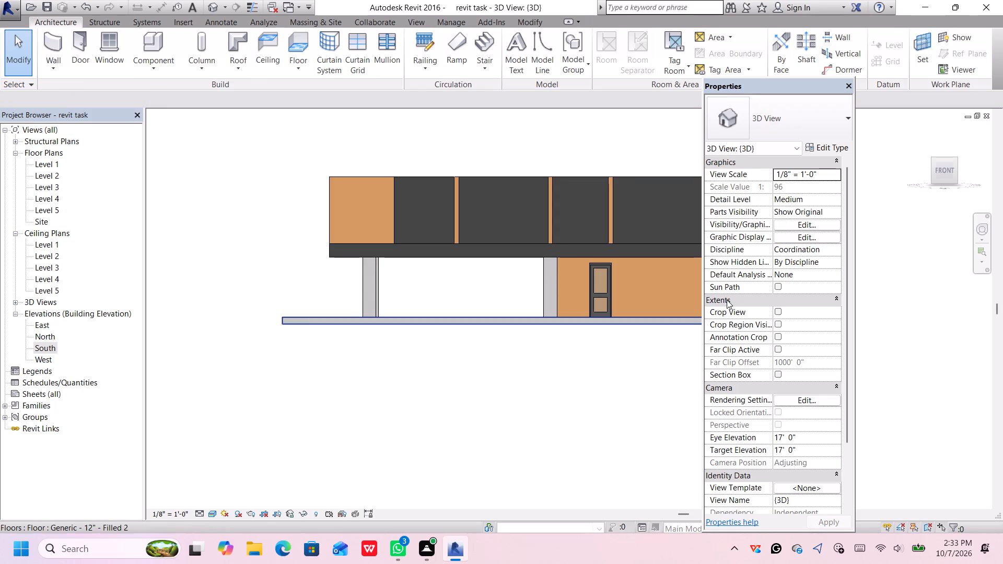
Examine from a raised 3D angle how the partition walls on all sides meet the Level 2 slab.
{"action": "left_click", "coordinate": [934, 160]}
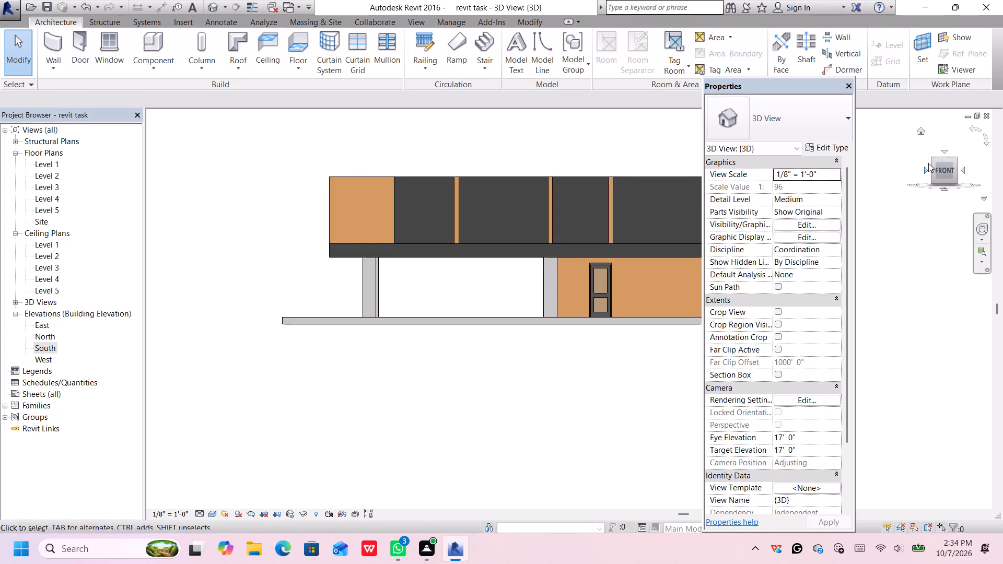
{"action": "left_click", "coordinate": [932, 159]}
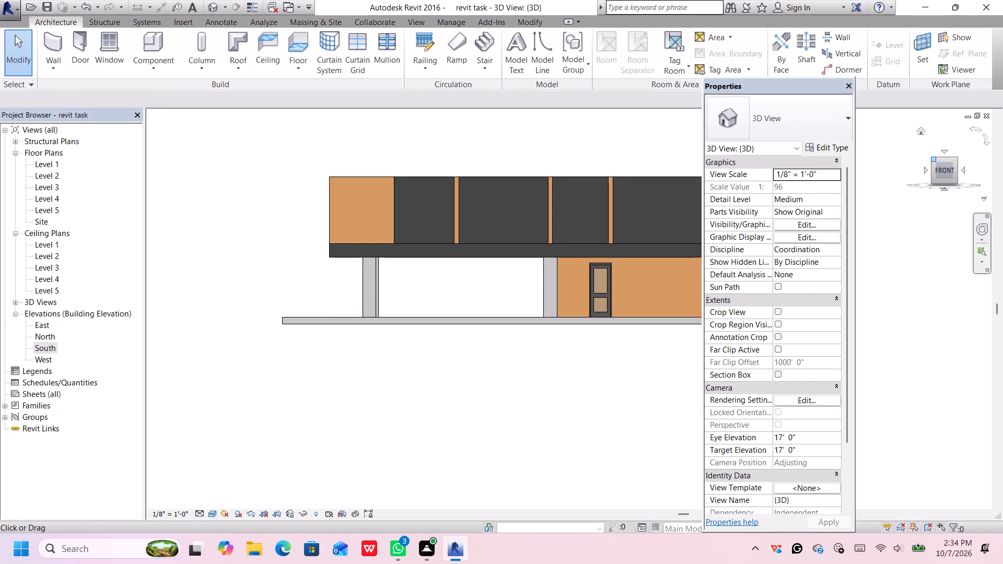
{"action": "left_click", "coordinate": [935, 158]}
{"action": "triple_click", "coordinate": [934, 159]}
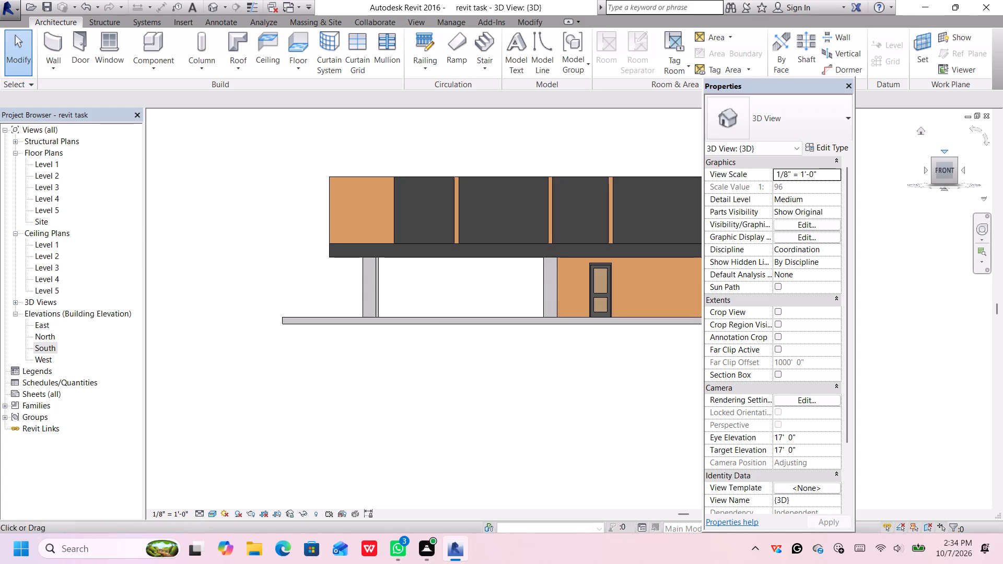
{"action": "left_click", "coordinate": [945, 157]}
{"action": "scroll", "coordinate": [512, 314], "scroll_direction": "down", "scroll_amount": 6}
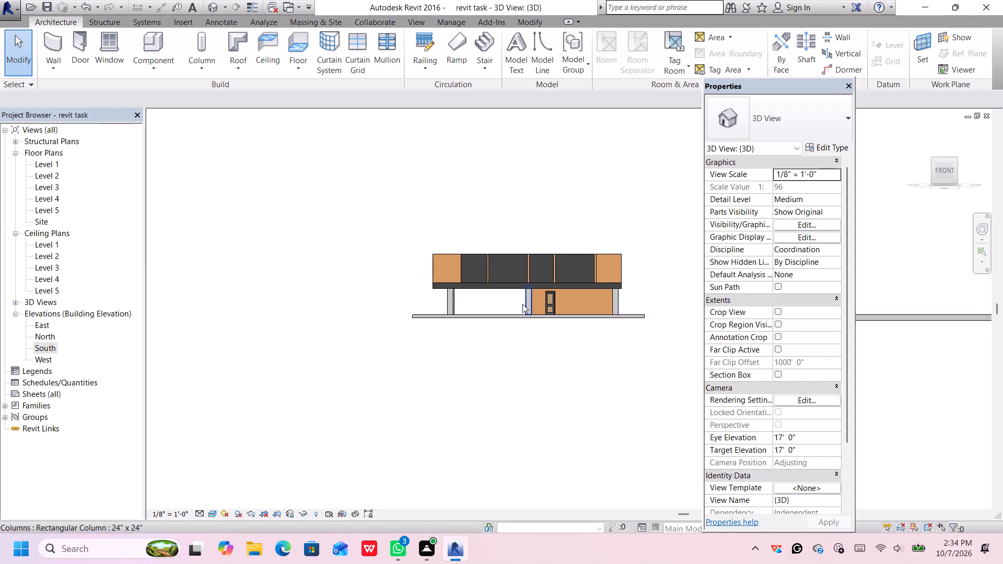
{"action": "middle_click_drag", "start_coordinate": [623, 269], "coordinate": [547, 259]}
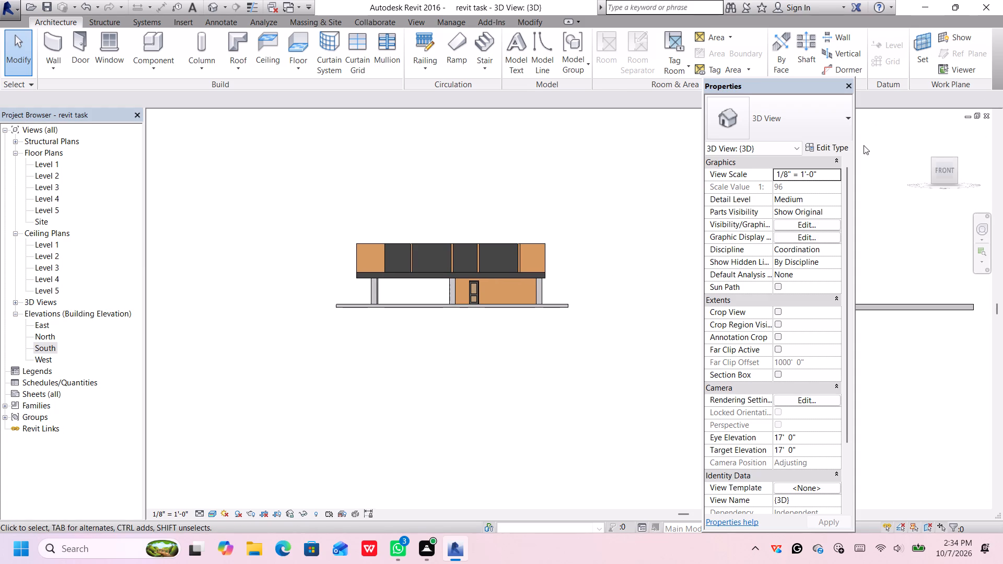
{"action": "left_click", "coordinate": [934, 159]}
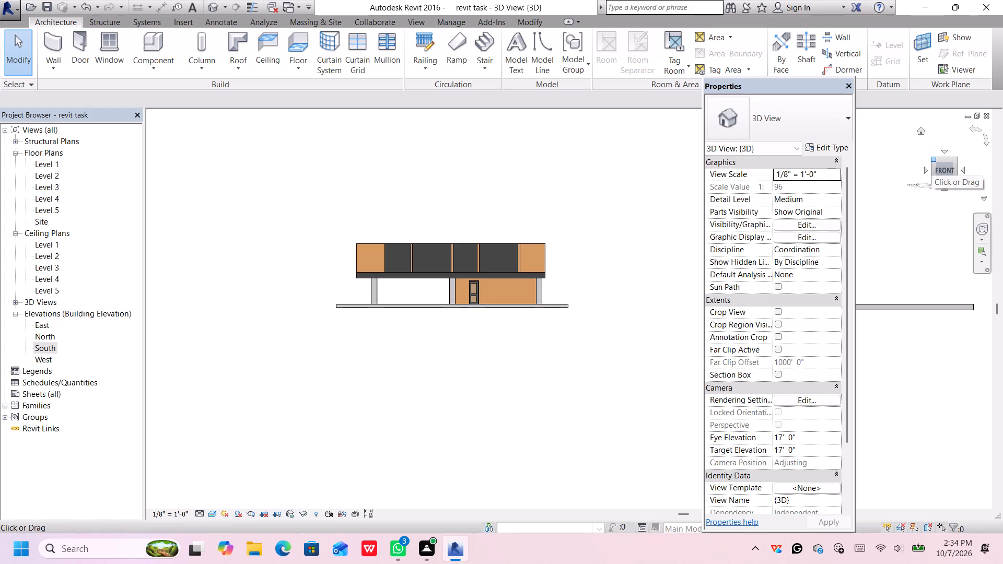
{"action": "left_click", "coordinate": [931, 161]}
{"action": "left_click", "coordinate": [936, 157]}
{"action": "left_click", "coordinate": [935, 158]}
{"action": "left_click", "coordinate": [849, 84]}
{"action": "scroll", "coordinate": [905, 268], "scroll_direction": "down", "scroll_amount": 1}
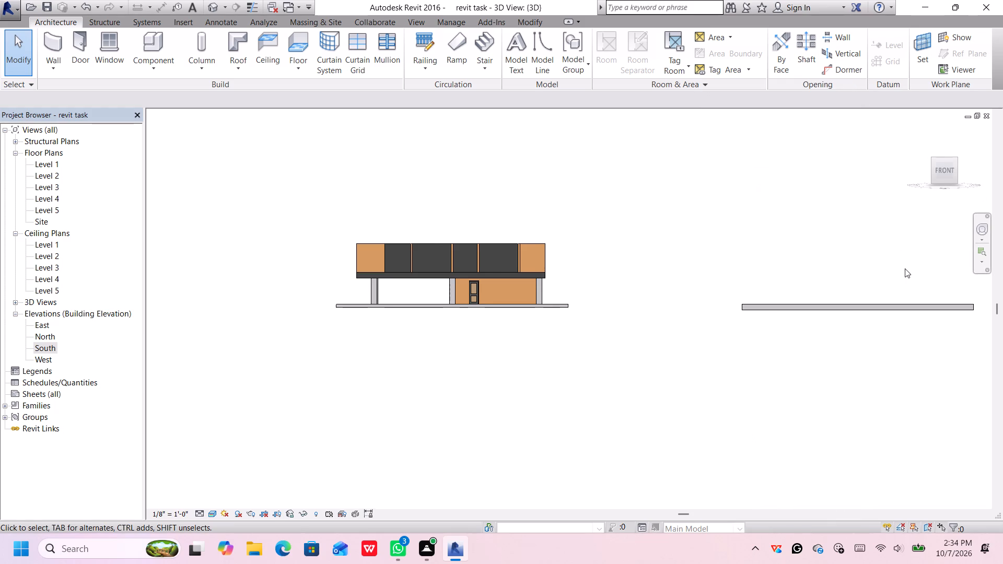
{"action": "scroll", "coordinate": [905, 268], "scroll_direction": "down", "scroll_amount": 3}
{"action": "middle_click_drag", "start_coordinate": [744, 276], "coordinate": [740, 293]}
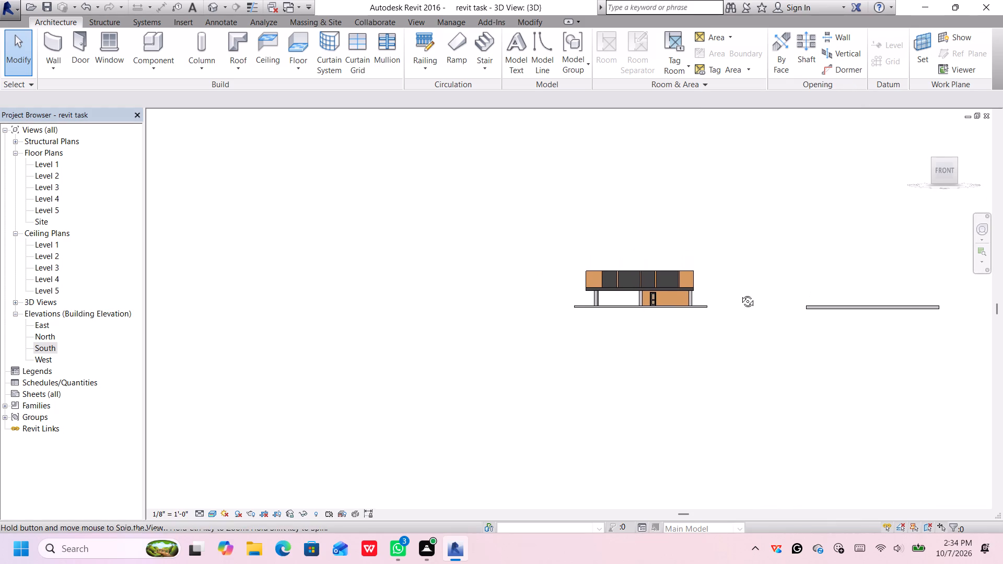
{"action": "middle_click_drag", "start_coordinate": [740, 293], "coordinate": [776, 373]}
{"action": "scroll", "coordinate": [731, 276], "scroll_direction": "up", "scroll_amount": 2}
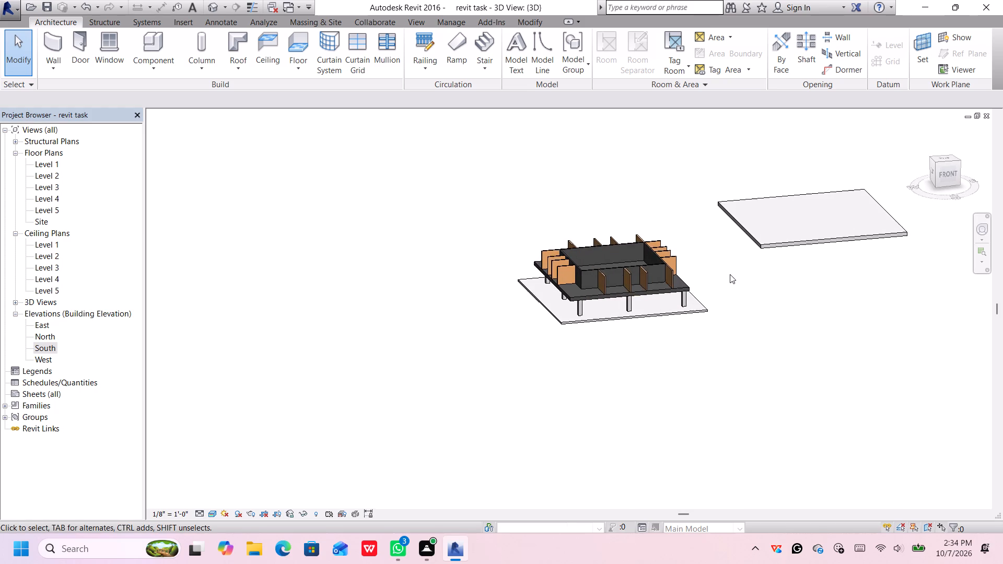
{"action": "scroll", "coordinate": [730, 274], "scroll_direction": "up", "scroll_amount": 4}
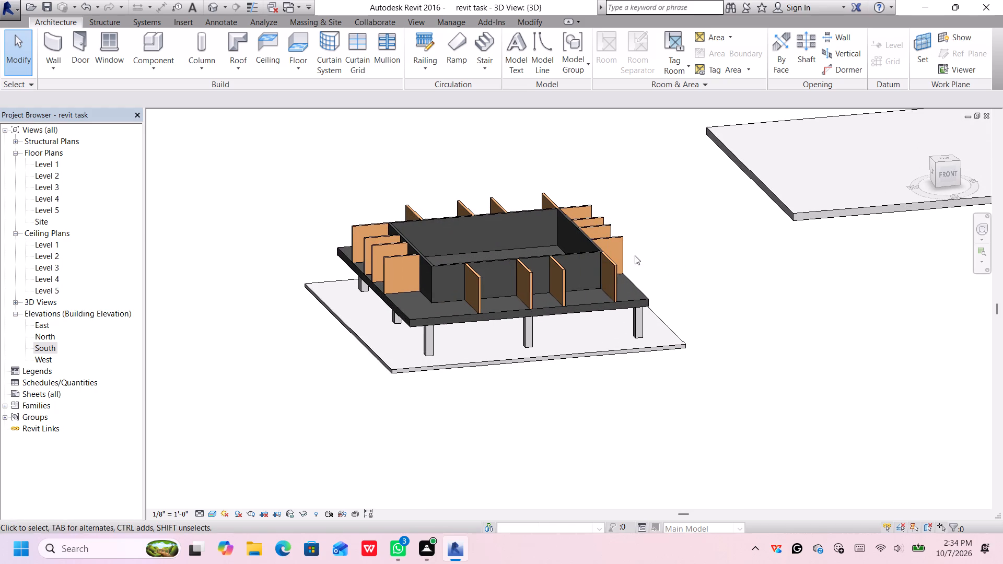
{"action": "middle_click", "coordinate": [656, 292]}
{"action": "middle_click_drag", "start_coordinate": [657, 293], "coordinate": [744, 351]}
{"action": "middle_click", "coordinate": [744, 351]}
{"action": "scroll", "coordinate": [497, 351], "scroll_direction": "up", "scroll_amount": 3}
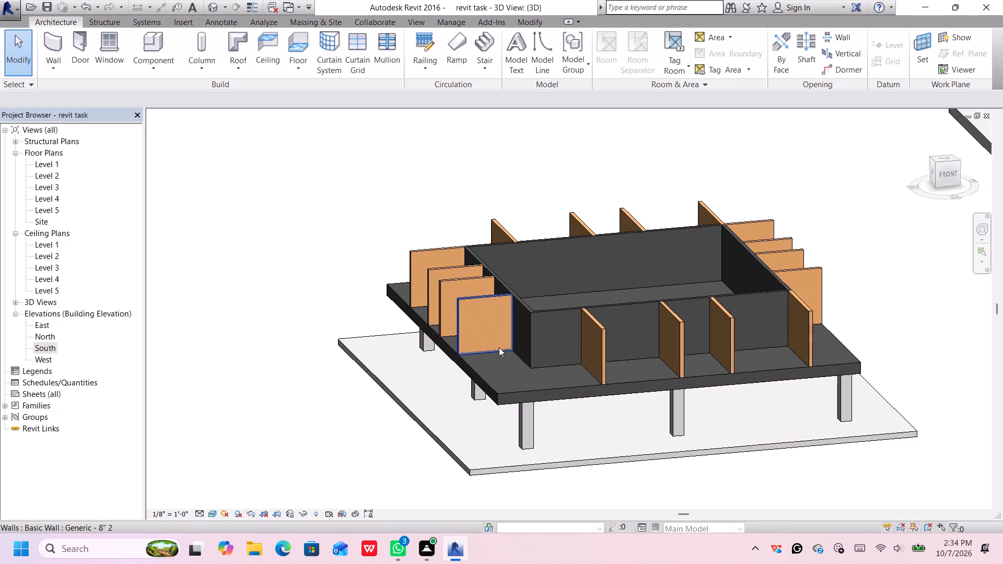
{"action": "scroll", "coordinate": [499, 347], "scroll_direction": "up", "scroll_amount": 1}
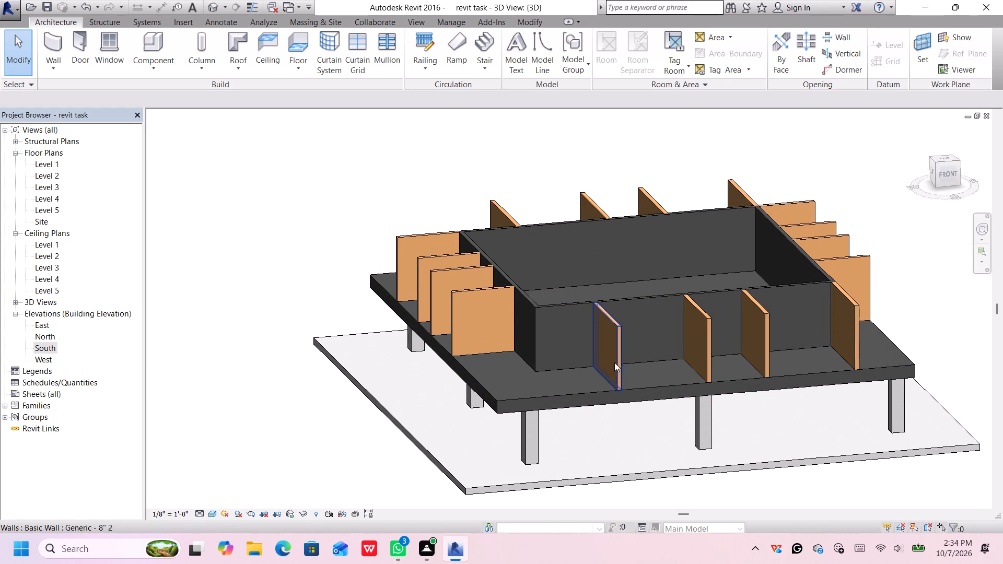
Select all 16 Level 2 partition walls on the four sides of the enclosure and display their shared properties.
{"action": "left_click", "coordinate": [619, 356]}
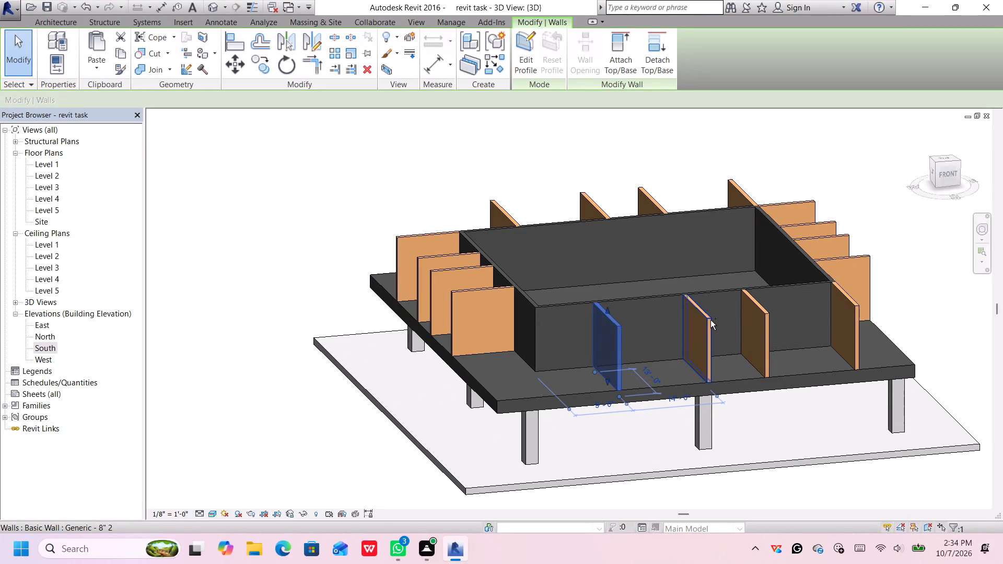
{"action": "left_click", "coordinate": [708, 320], "text": "ctrl"}
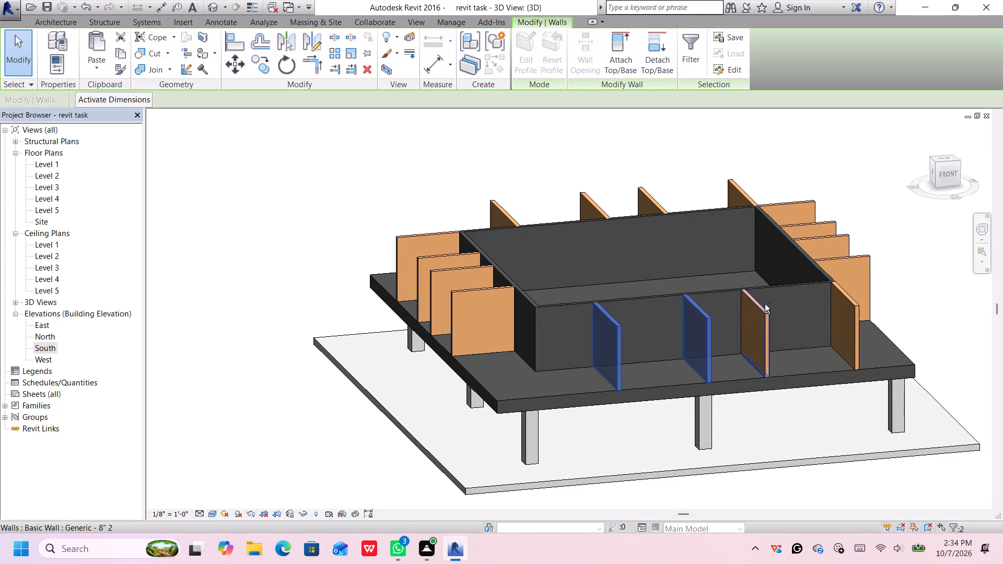
{"action": "left_click", "coordinate": [766, 319], "text": "ctrl"}
{"action": "left_click", "coordinate": [845, 305], "text": "ctrl"}
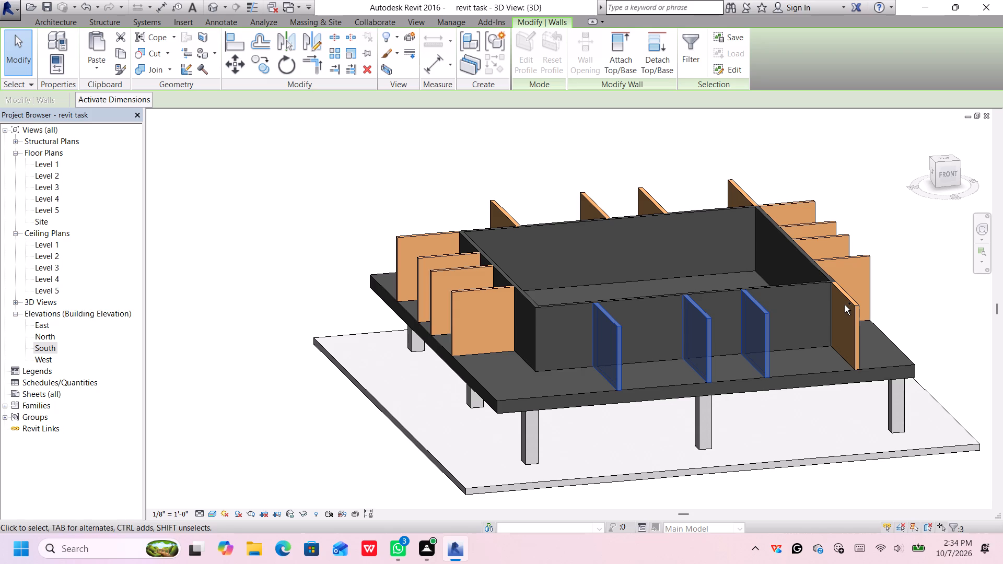
{"action": "left_click", "coordinate": [849, 305], "text": "ctrl"}
{"action": "left_click", "coordinate": [852, 265], "text": "ctrl"}
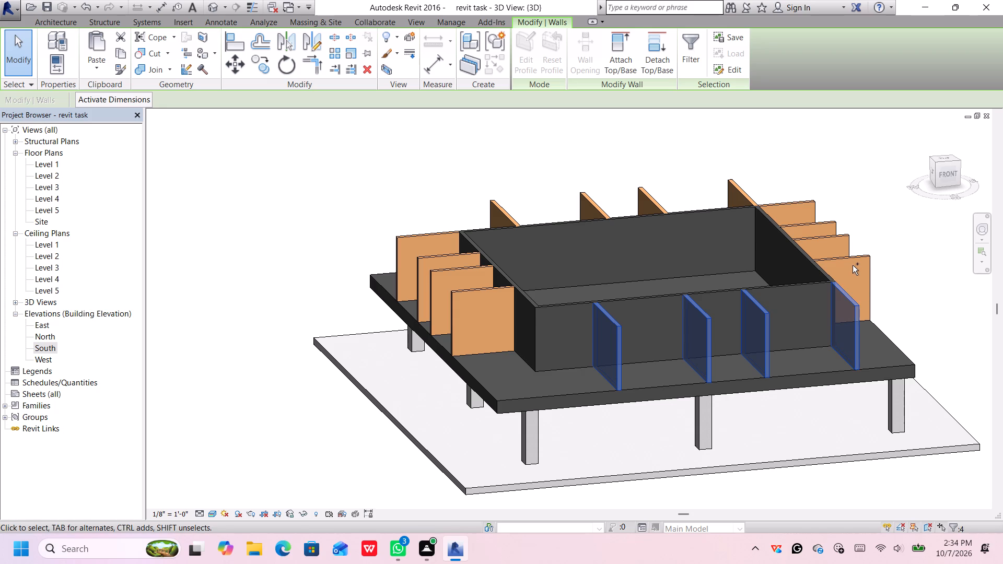
{"action": "left_click", "coordinate": [852, 254], "text": "ctrl"}
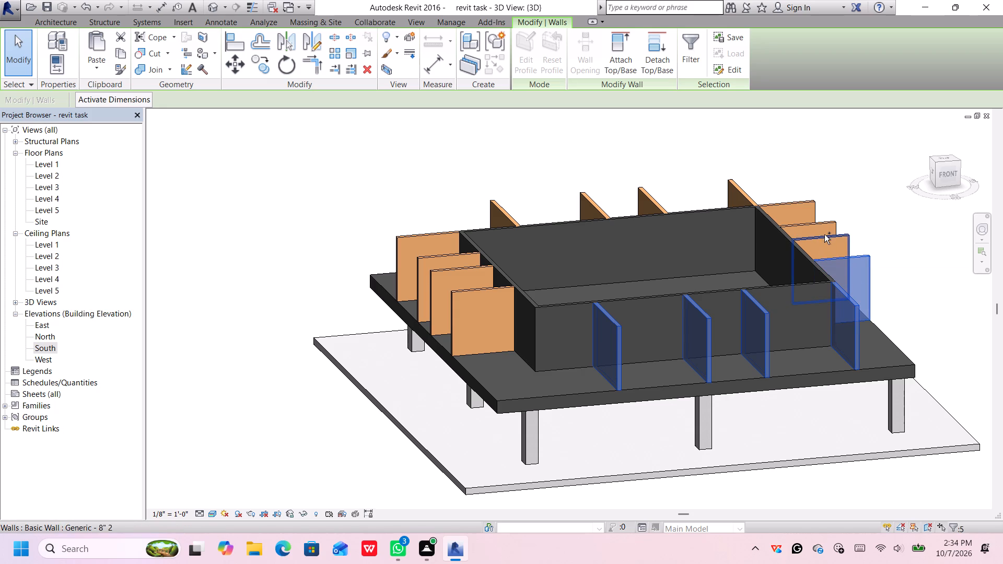
{"action": "left_click", "coordinate": [824, 236], "text": "ctrl"}
{"action": "left_click", "coordinate": [821, 221], "text": "ctrl"}
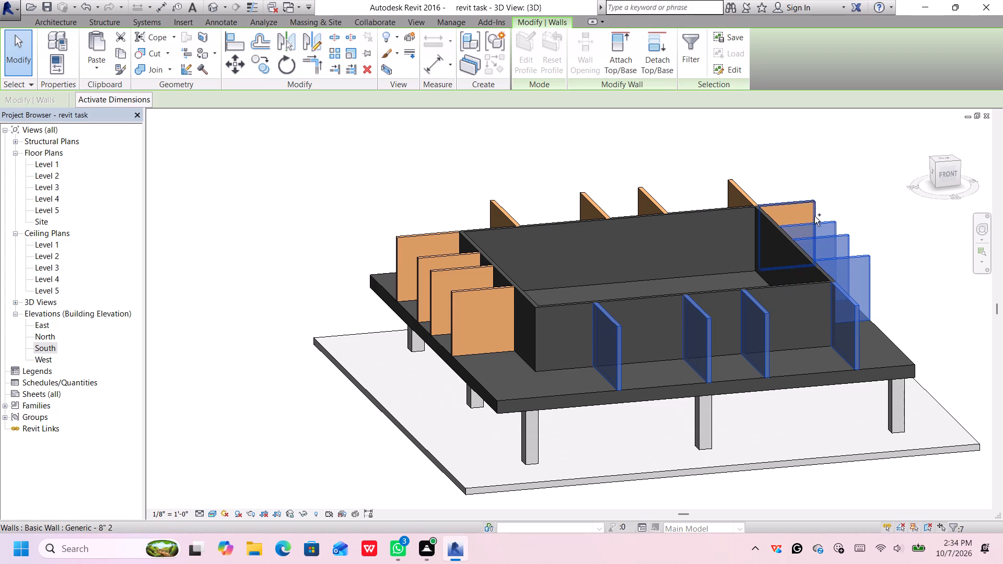
{"action": "left_click", "coordinate": [807, 200], "text": "ctrl"}
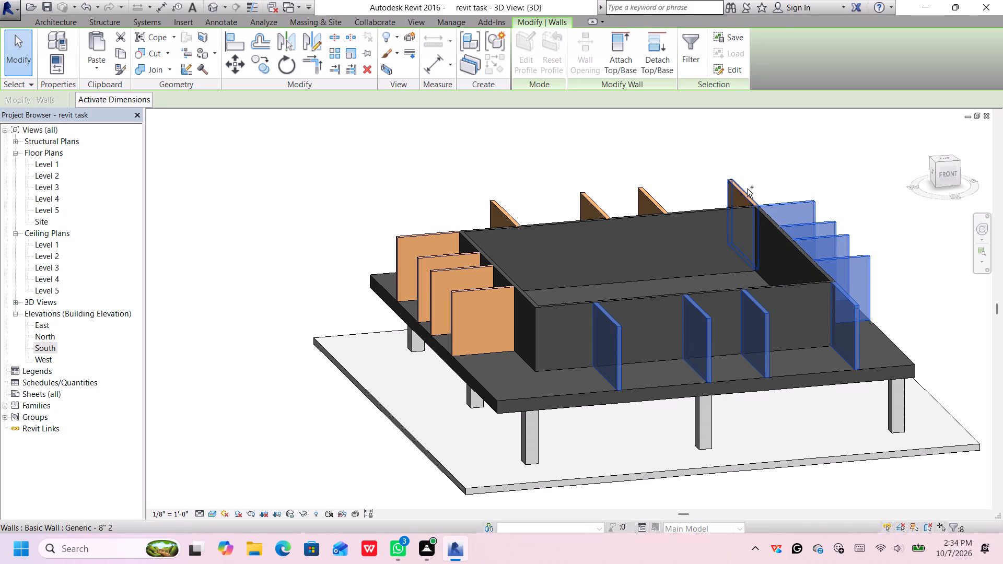
{"action": "left_click", "coordinate": [745, 192], "text": "ctrl"}
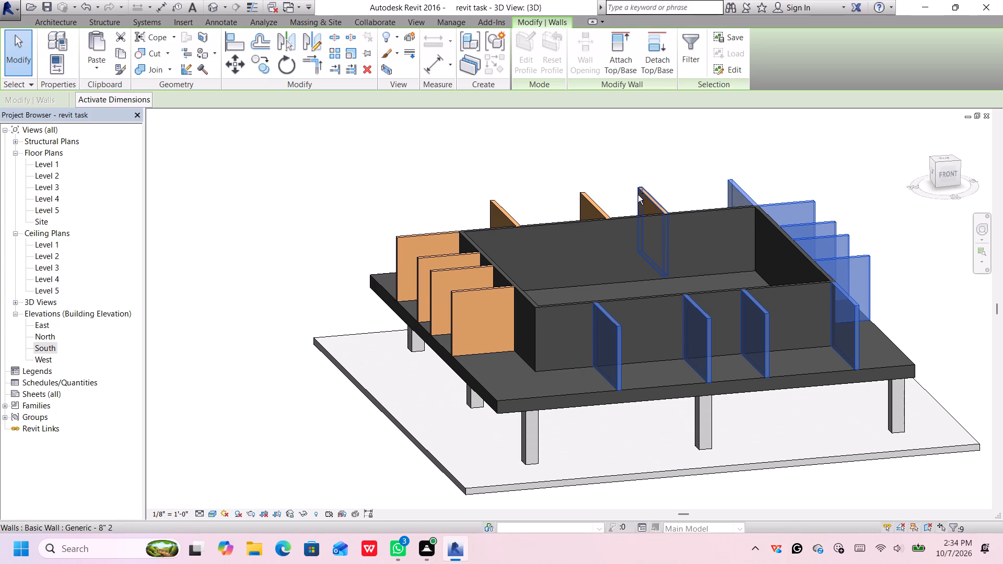
{"action": "left_click", "coordinate": [645, 196], "text": "ctrl"}
{"action": "left_click", "coordinate": [588, 200], "text": "ctrl"}
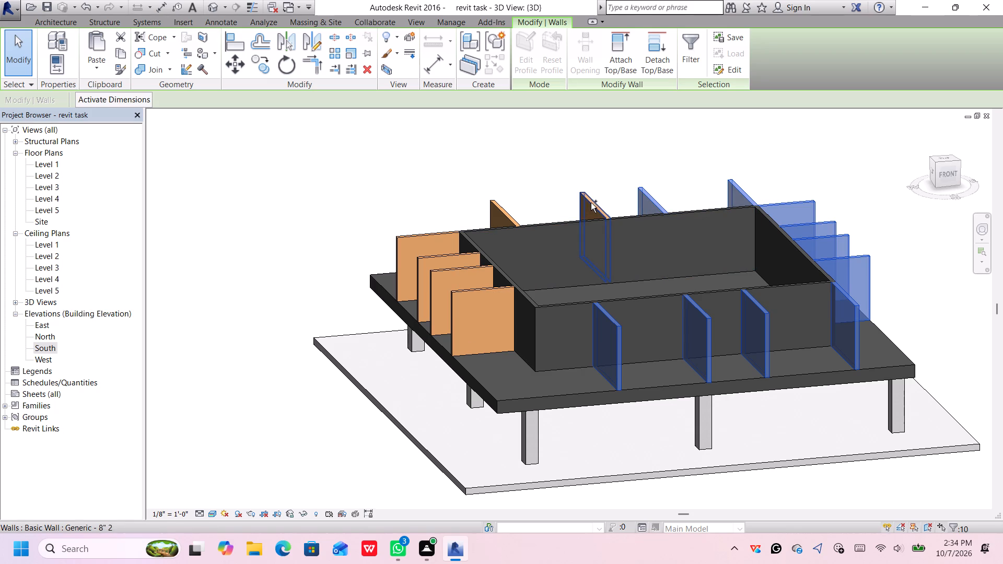
{"action": "left_click", "coordinate": [496, 208], "text": "ctrl"}
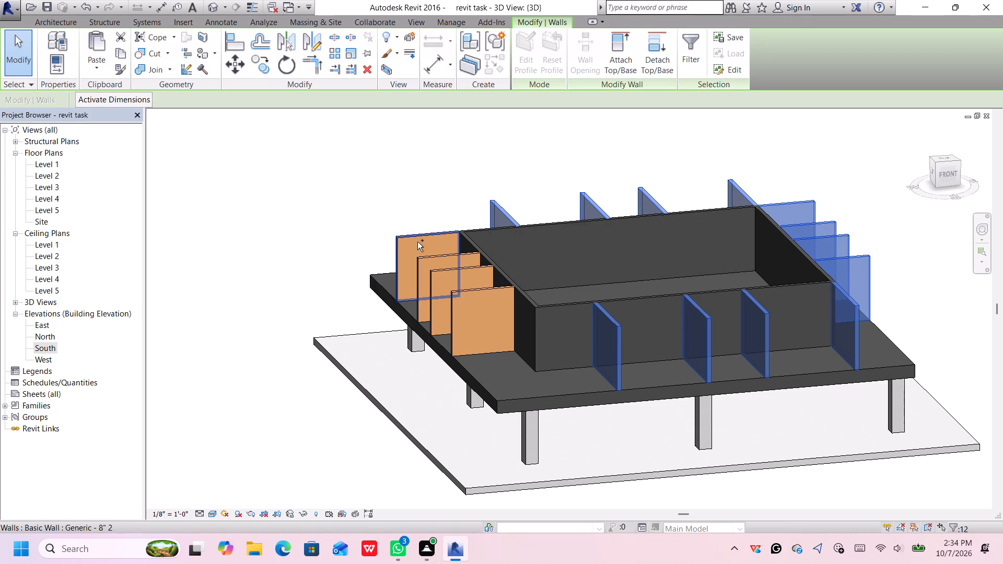
{"action": "left_click", "coordinate": [417, 242], "text": "ctrl"}
{"action": "left_click", "coordinate": [429, 262], "text": "ctrl"}
{"action": "left_click", "coordinate": [440, 279], "text": "ctrl"}
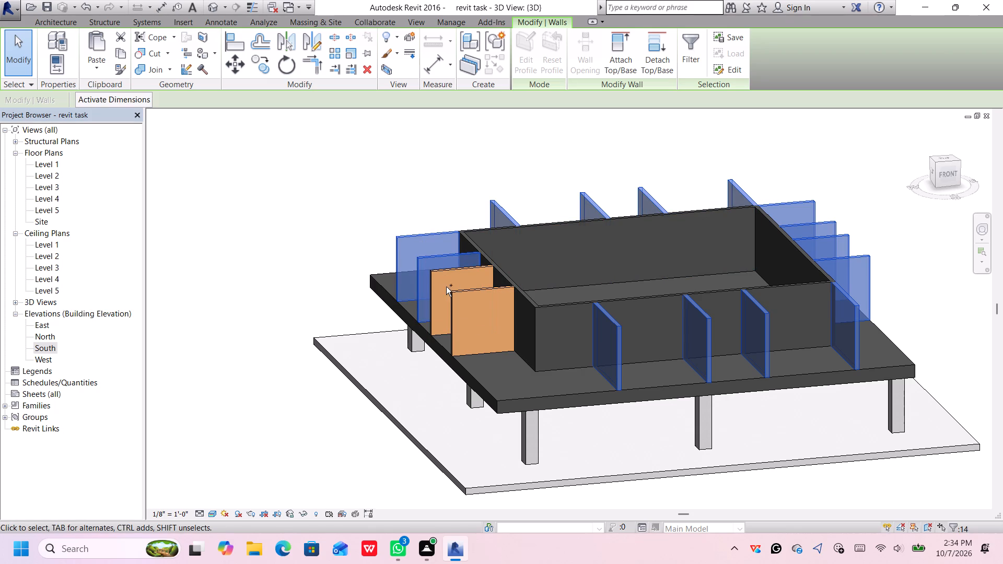
{"action": "left_click", "coordinate": [468, 272], "text": "ctrl"}
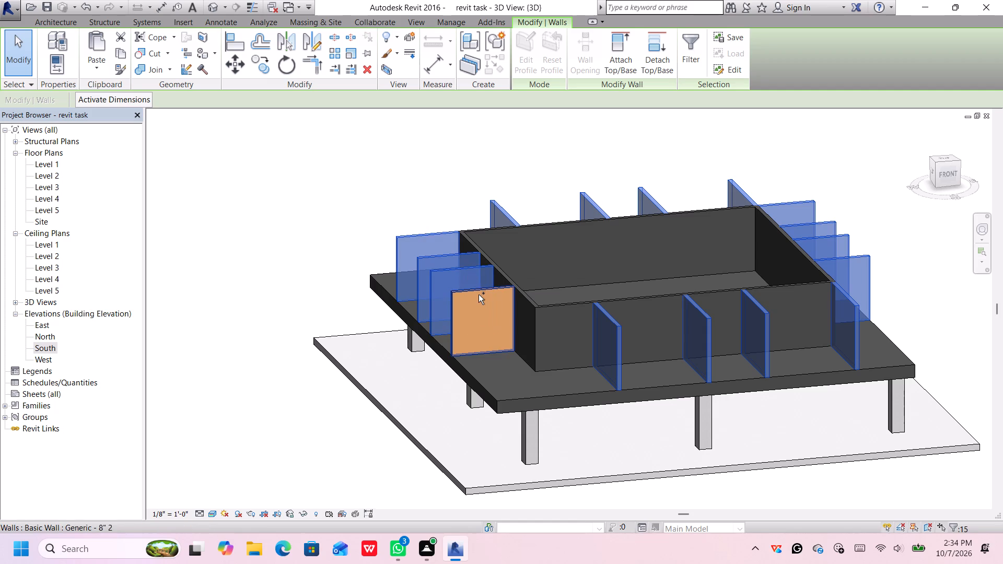
{"action": "left_click", "coordinate": [480, 295], "text": "ctrl"}
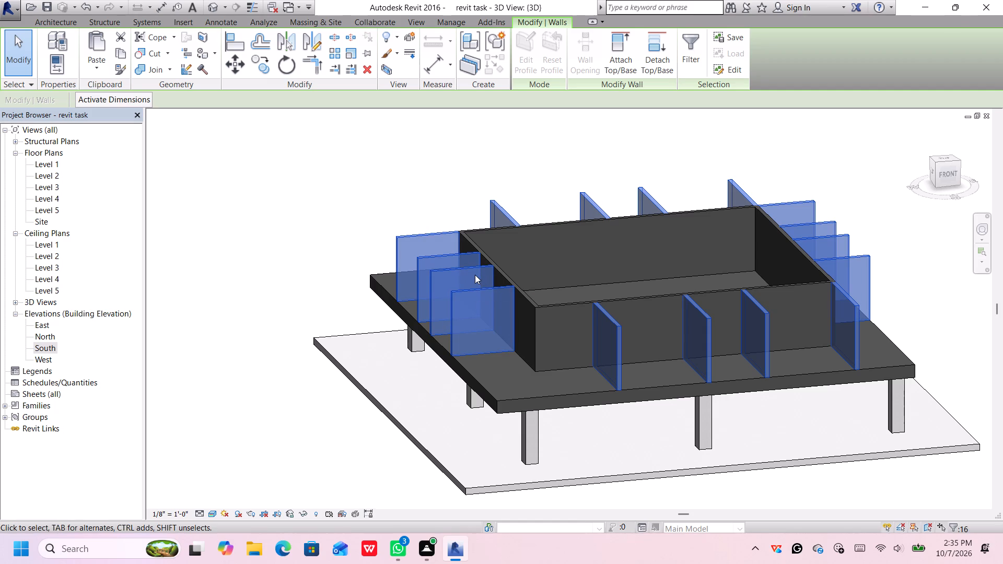
{"action": "right_click", "coordinate": [475, 275]}
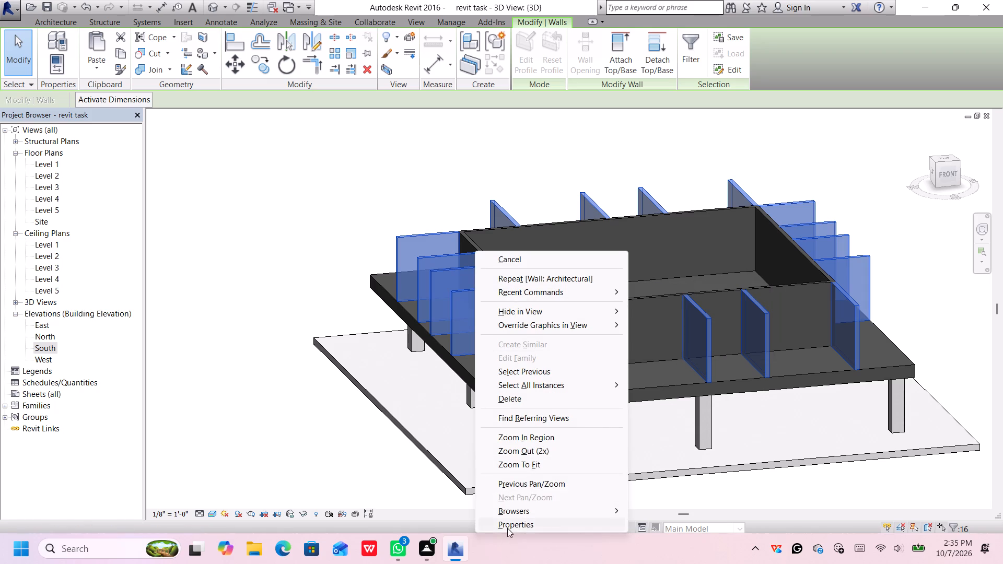
{"action": "left_click", "coordinate": [509, 525]}
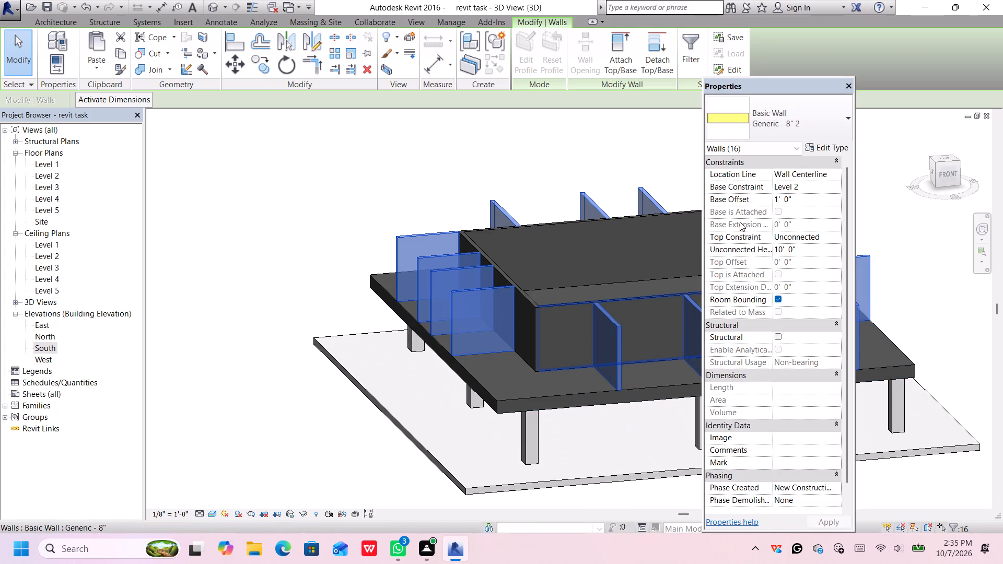
Look through the available wall types for a replacement for the 16 selected partition walls, comparing the exterior, generic, interior and curtain wall types.
{"action": "left_click", "coordinate": [780, 127]}
{"action": "scroll", "coordinate": [801, 207], "scroll_direction": "up", "scroll_amount": 2}
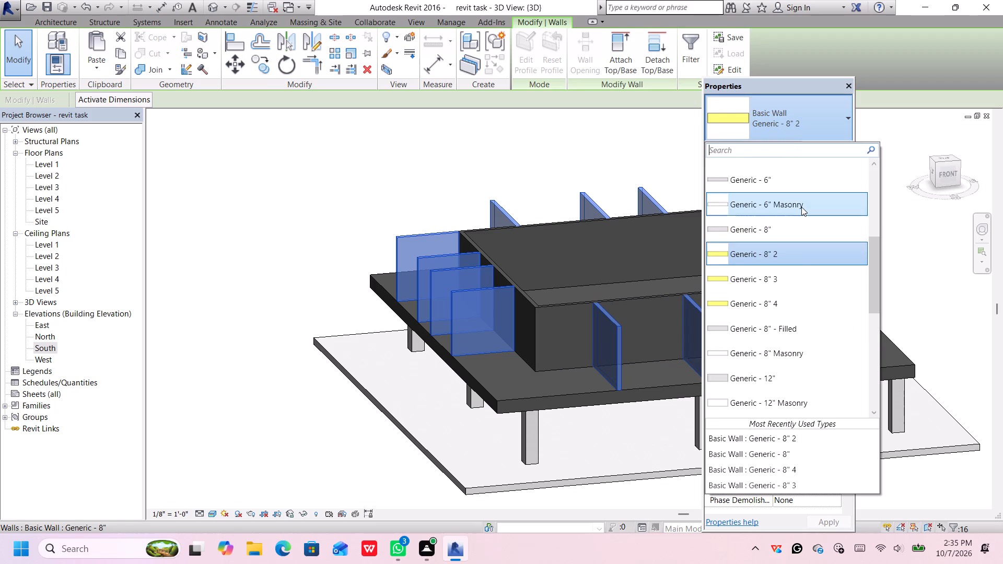
{"action": "scroll", "coordinate": [802, 205], "scroll_direction": "up", "scroll_amount": 7}
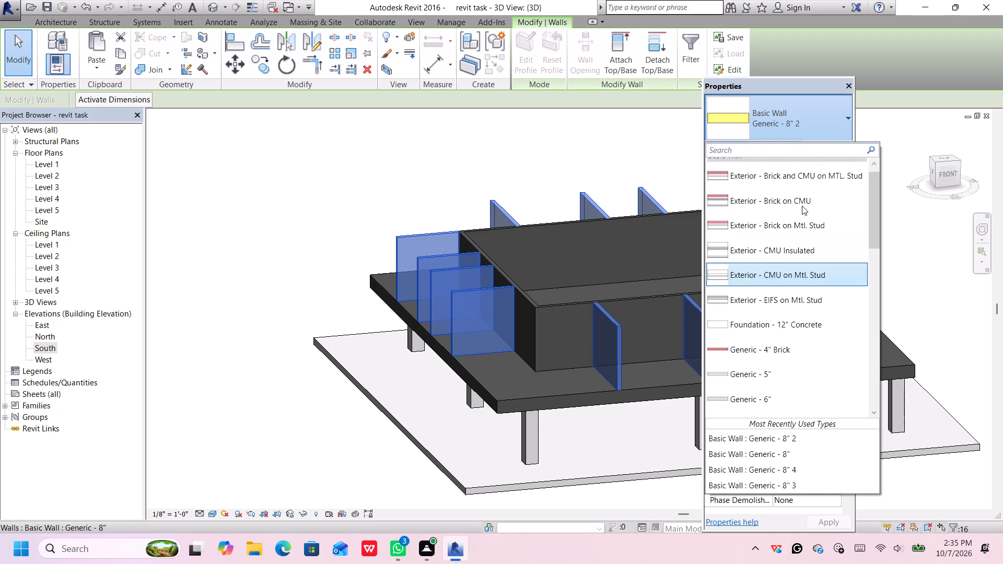
{"action": "scroll", "coordinate": [802, 206], "scroll_direction": "up", "scroll_amount": 6}
{"action": "scroll", "coordinate": [802, 207], "scroll_direction": "down", "scroll_amount": 7}
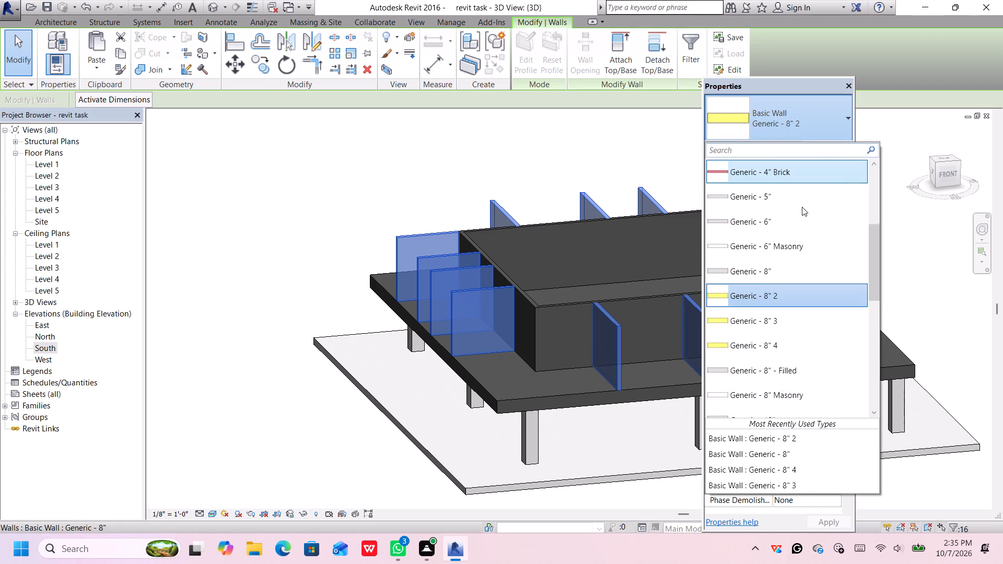
{"action": "scroll", "coordinate": [800, 218], "scroll_direction": "down", "scroll_amount": 2}
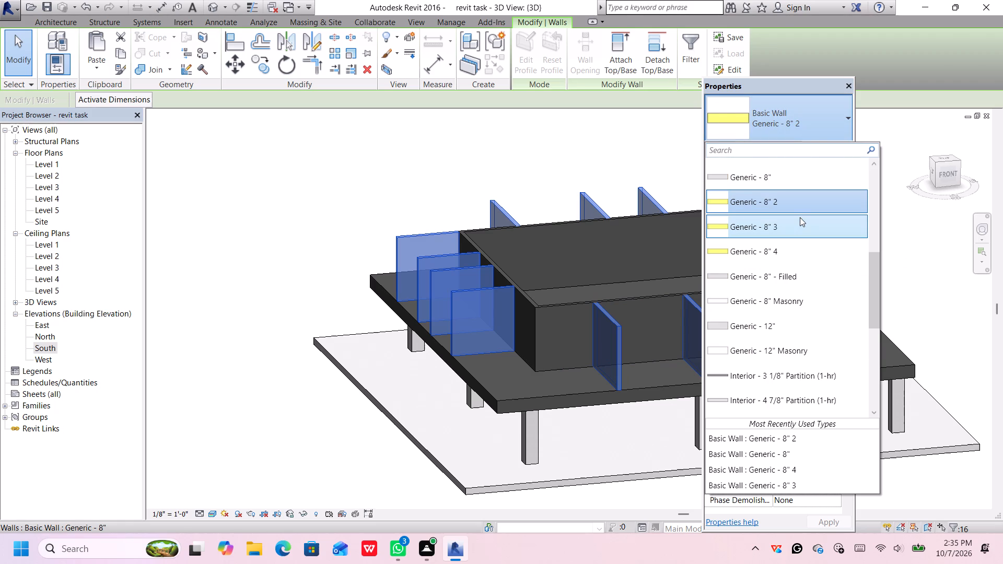
{"action": "scroll", "coordinate": [814, 337], "scroll_direction": "down", "scroll_amount": 1}
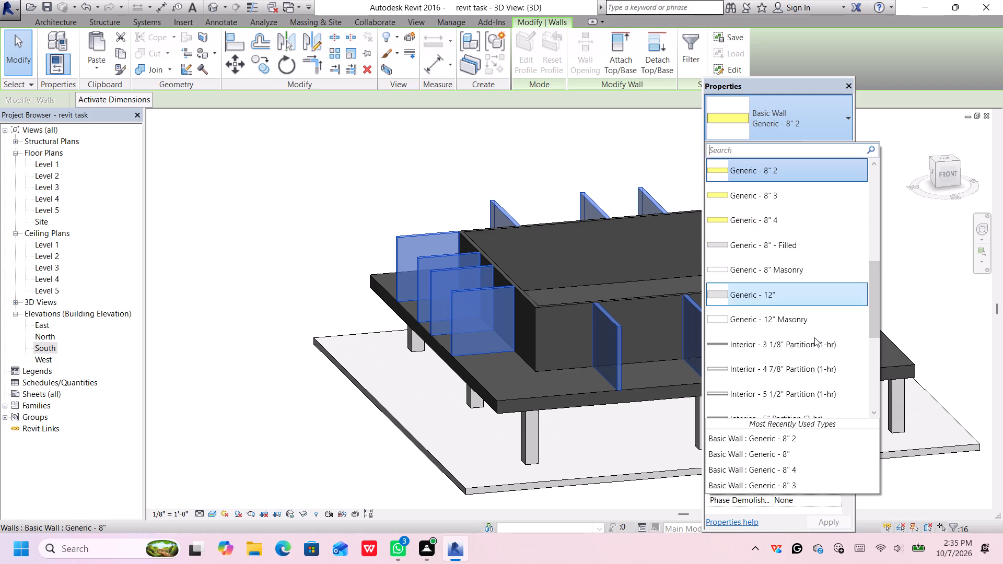
{"action": "scroll", "coordinate": [814, 336], "scroll_direction": "down", "scroll_amount": 8}
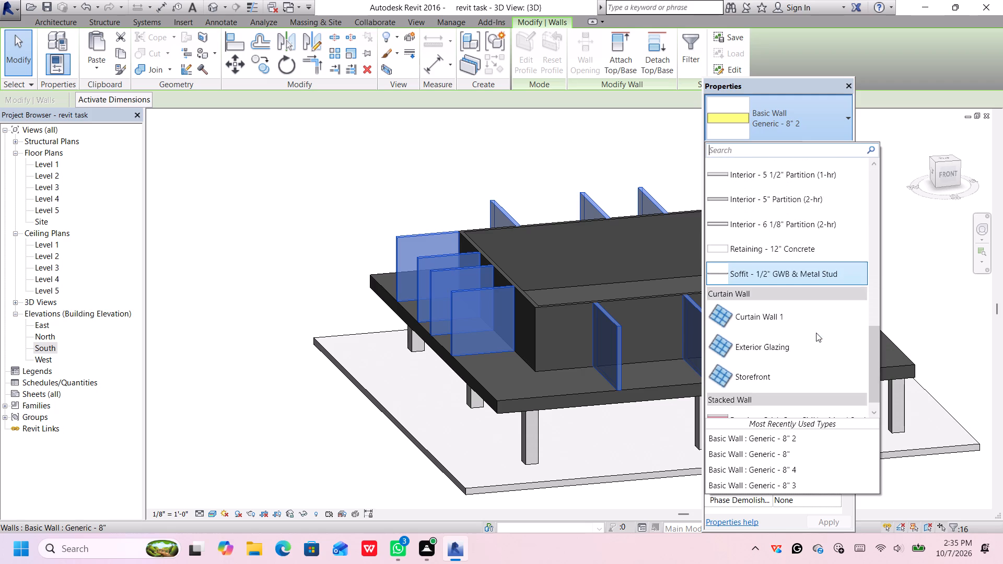
{"action": "scroll", "coordinate": [816, 333], "scroll_direction": "up", "scroll_amount": 14}
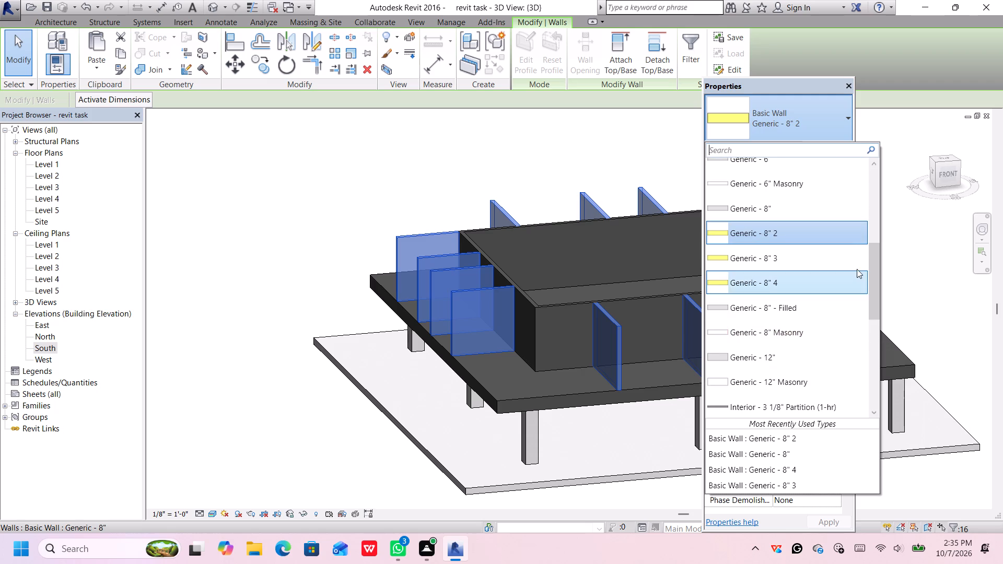
{"action": "scroll", "coordinate": [857, 268], "scroll_direction": "up", "scroll_amount": 4}
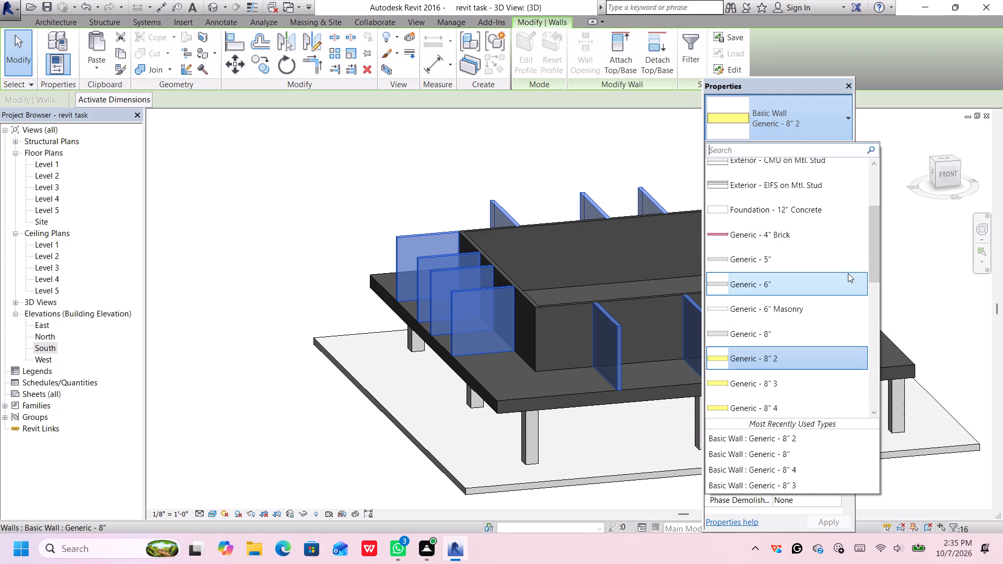
{"action": "scroll", "coordinate": [850, 266], "scroll_direction": "down", "scroll_amount": 1}
{"action": "scroll", "coordinate": [850, 265], "scroll_direction": "up", "scroll_amount": 1}
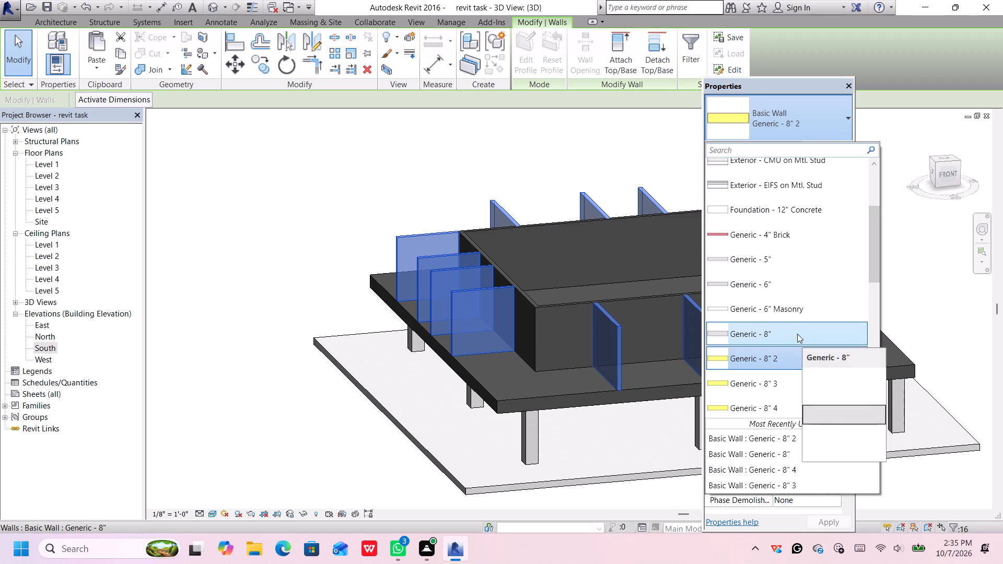
{"action": "scroll", "coordinate": [797, 334], "scroll_direction": "up", "scroll_amount": 5}
{"action": "scroll", "coordinate": [797, 334], "scroll_direction": "down", "scroll_amount": 1}
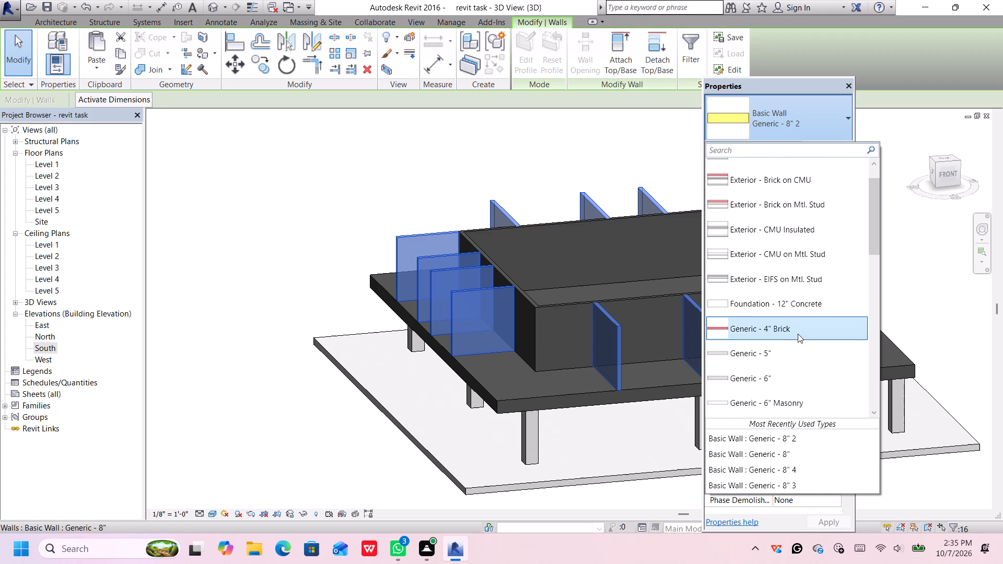
{"action": "scroll", "coordinate": [798, 334], "scroll_direction": "down", "scroll_amount": 3}
{"action": "scroll", "coordinate": [791, 379], "scroll_direction": "up", "scroll_amount": 1}
{"action": "scroll", "coordinate": [791, 379], "scroll_direction": "down", "scroll_amount": 2}
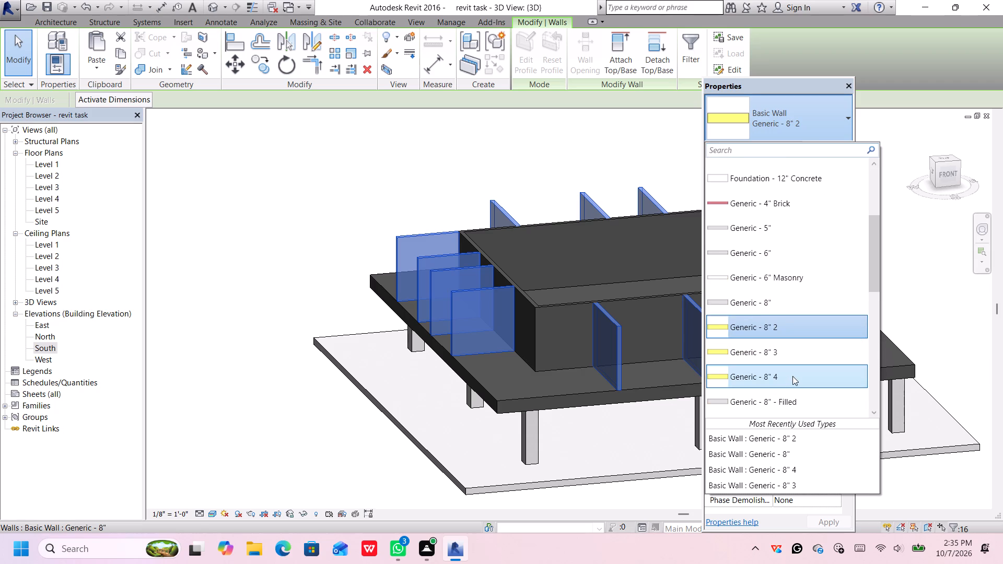
{"action": "scroll", "coordinate": [793, 375], "scroll_direction": "down", "scroll_amount": 1}
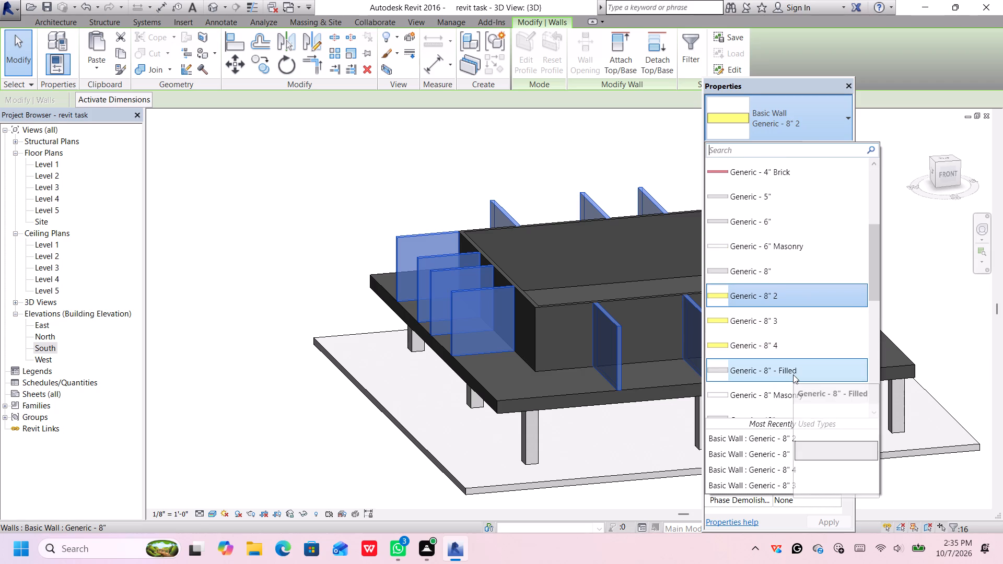
{"action": "scroll", "coordinate": [793, 374], "scroll_direction": "down", "scroll_amount": 2}
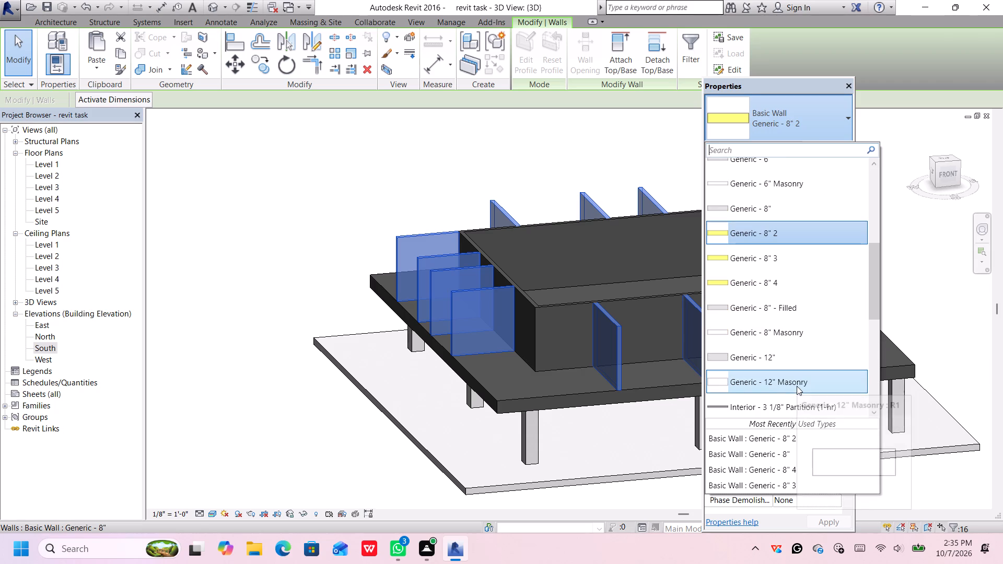
{"action": "scroll", "coordinate": [818, 355], "scroll_direction": "down", "scroll_amount": 1}
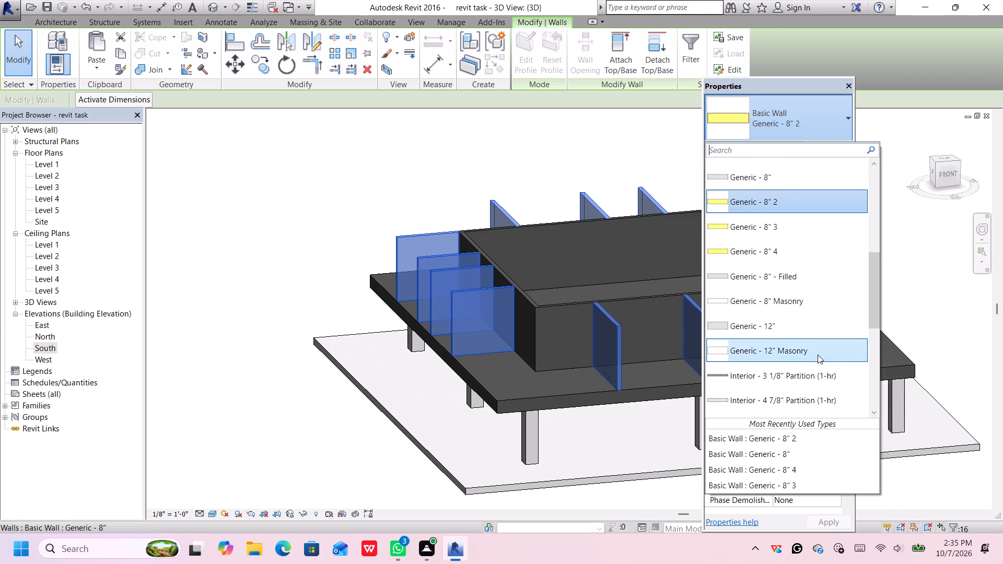
{"action": "scroll", "coordinate": [826, 343], "scroll_direction": "down", "scroll_amount": 1}
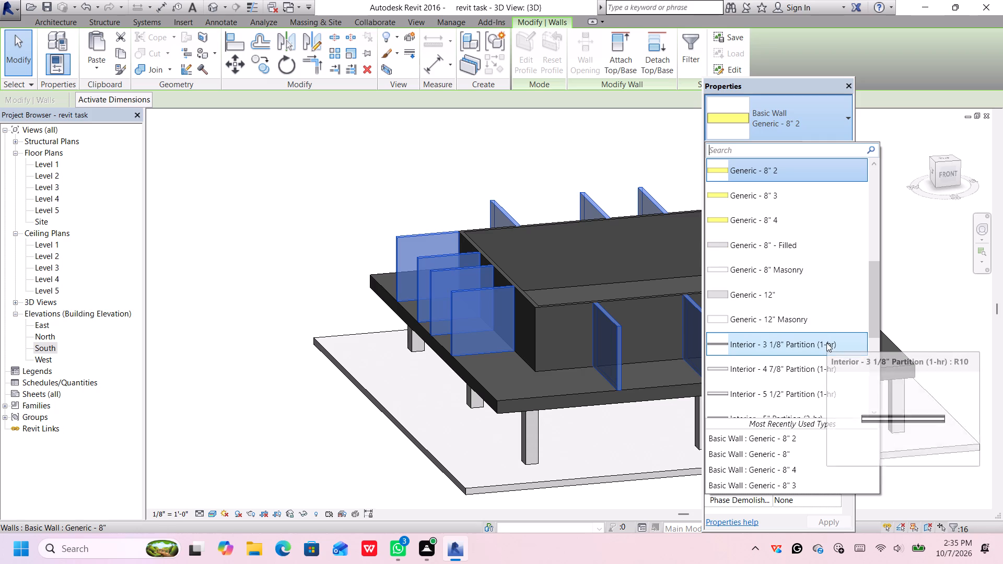
{"action": "scroll", "coordinate": [826, 343], "scroll_direction": "down", "scroll_amount": 3}
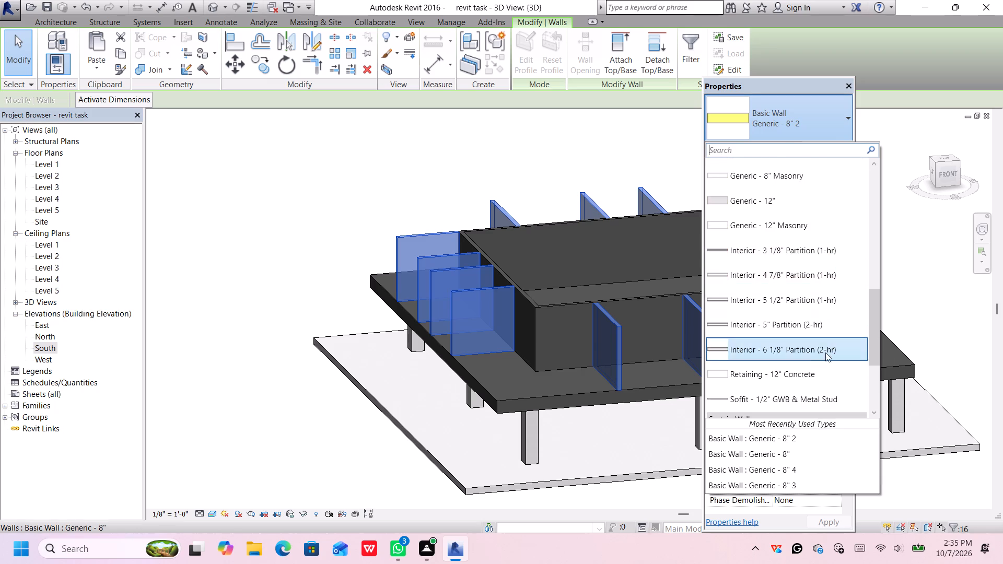
{"action": "scroll", "coordinate": [825, 370], "scroll_direction": "down", "scroll_amount": 2}
{"action": "scroll", "coordinate": [825, 370], "scroll_direction": "up", "scroll_amount": 6}
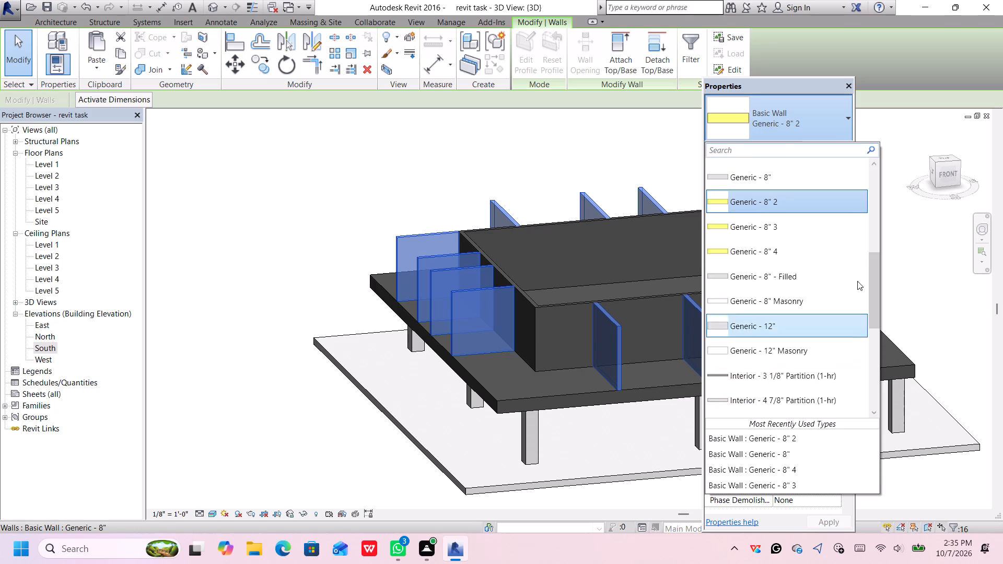
{"action": "scroll", "coordinate": [814, 323], "scroll_direction": "down", "scroll_amount": 1}
{"action": "scroll", "coordinate": [814, 323], "scroll_direction": "up", "scroll_amount": 15}
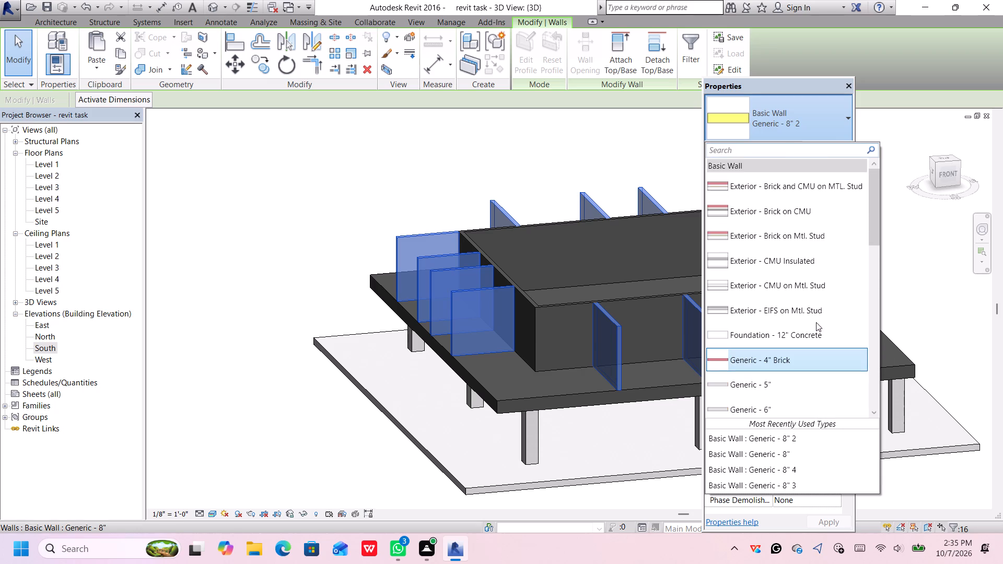
{"action": "scroll", "coordinate": [816, 322], "scroll_direction": "up", "scroll_amount": 7}
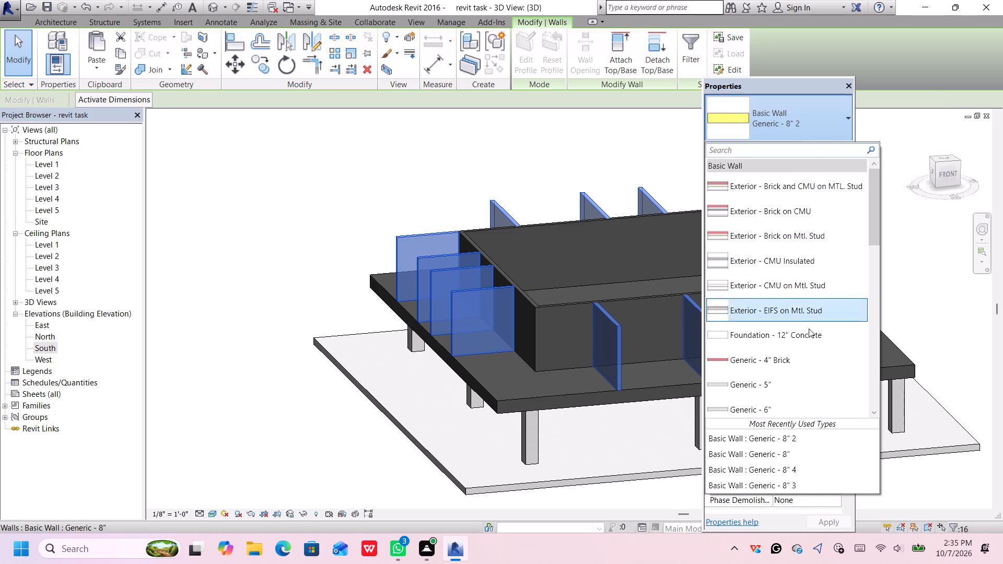
{"action": "scroll", "coordinate": [809, 346], "scroll_direction": "down", "scroll_amount": 2}
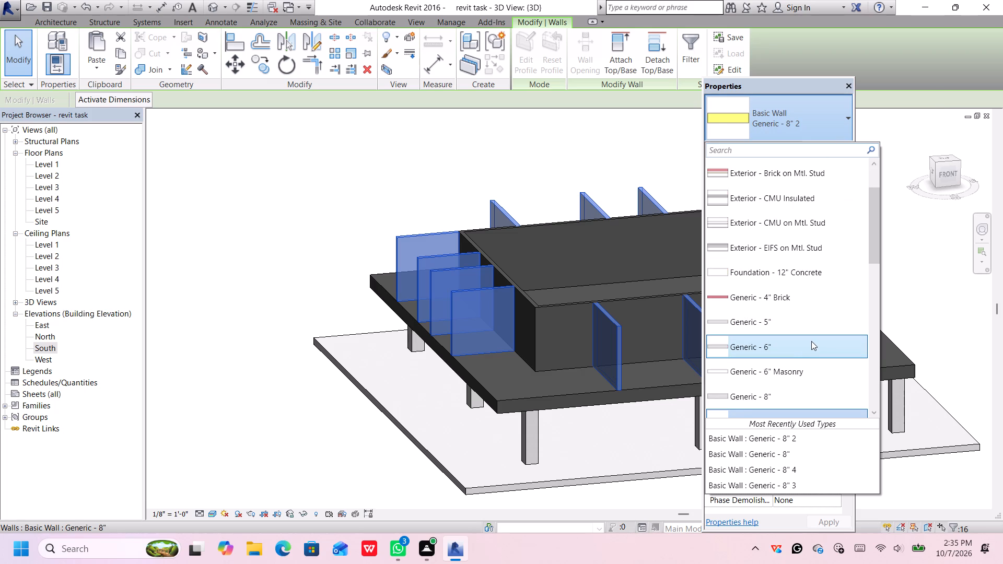
Switch the 16 selected partition walls to the Generic - 8" type and duplicate that type under the name Generic -2'.
{"action": "scroll", "coordinate": [811, 341], "scroll_direction": "down", "scroll_amount": 2}
{"action": "left_click", "coordinate": [814, 332]}
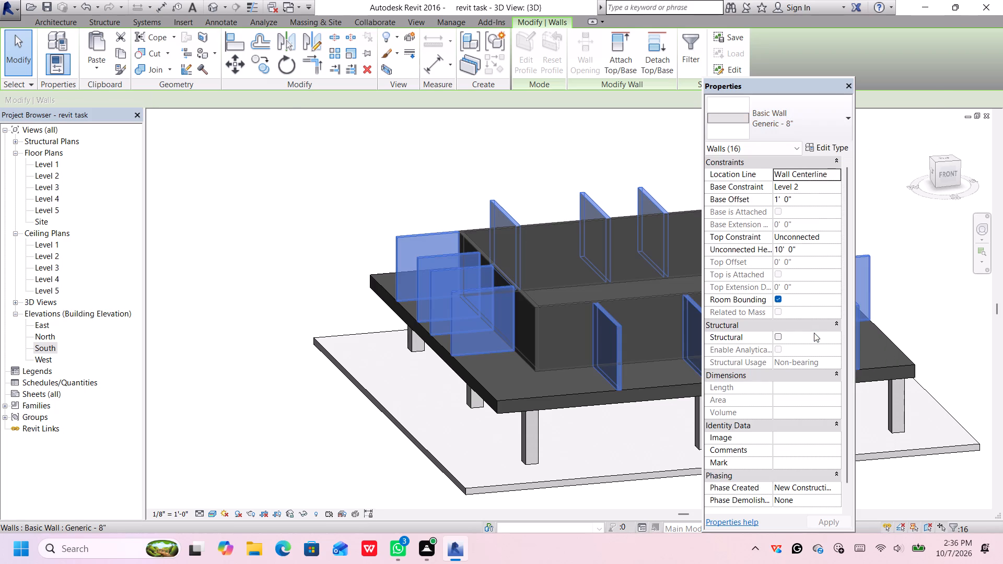
{"action": "left_click", "coordinate": [823, 148]}
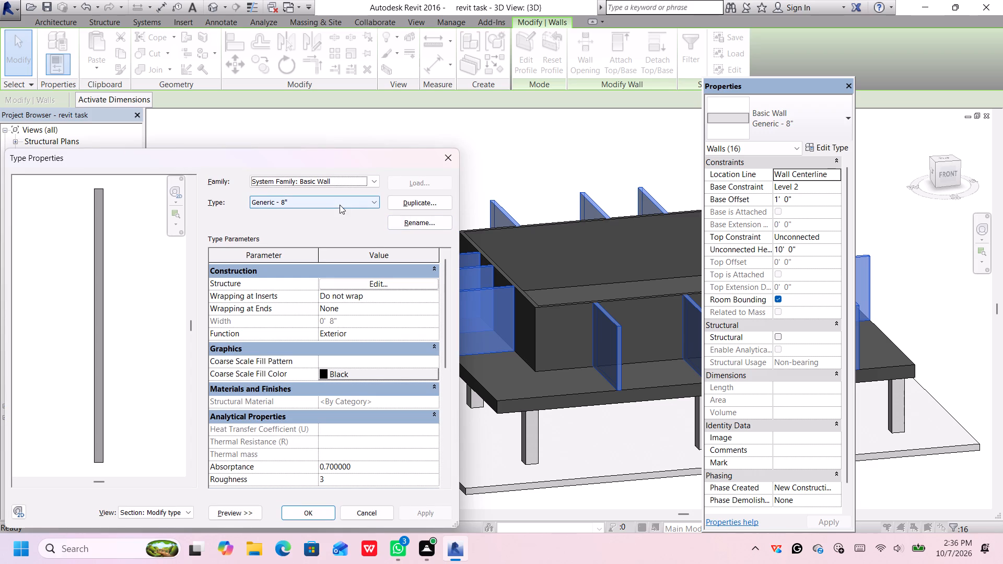
{"action": "left_click", "coordinate": [423, 204]}
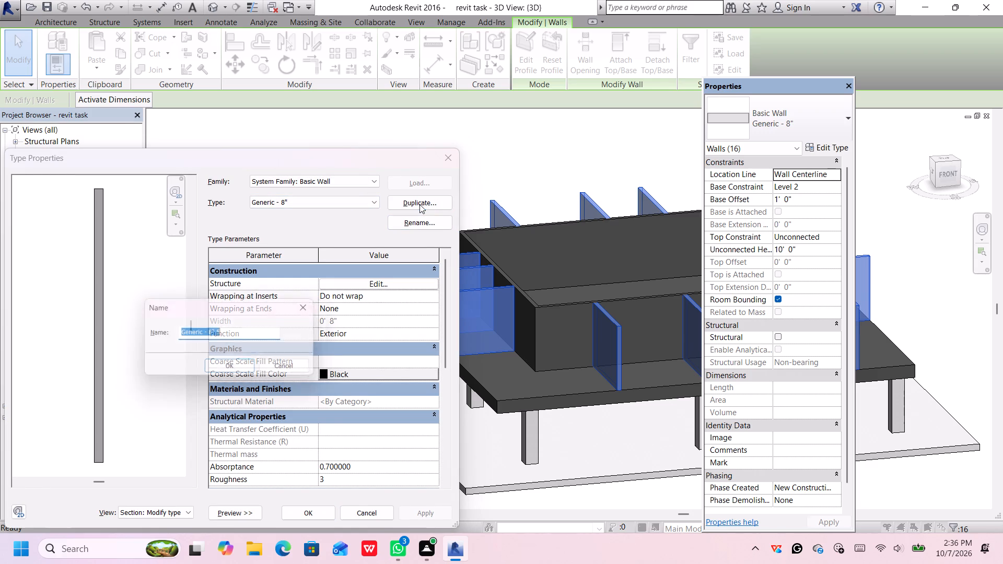
{"action": "left_click", "coordinate": [239, 330]}
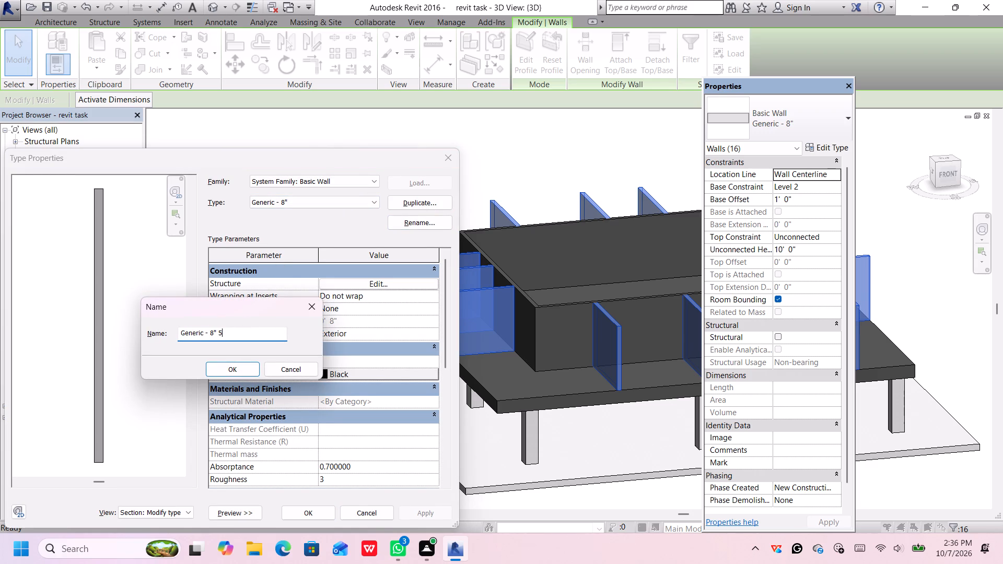
{"action": "key", "text": "BackSpace"}
{"action": "key", "text": "BackSpace"}
{"action": "key", "text": "BackSpace"}
{"action": "key", "text": "BackSpace"}
{"action": "key", "text": "BackSpace"}
{"action": "key", "text": "2"}
{"action": "key", "text": "apostrophe"}
{"action": "key", "text": "Return"}
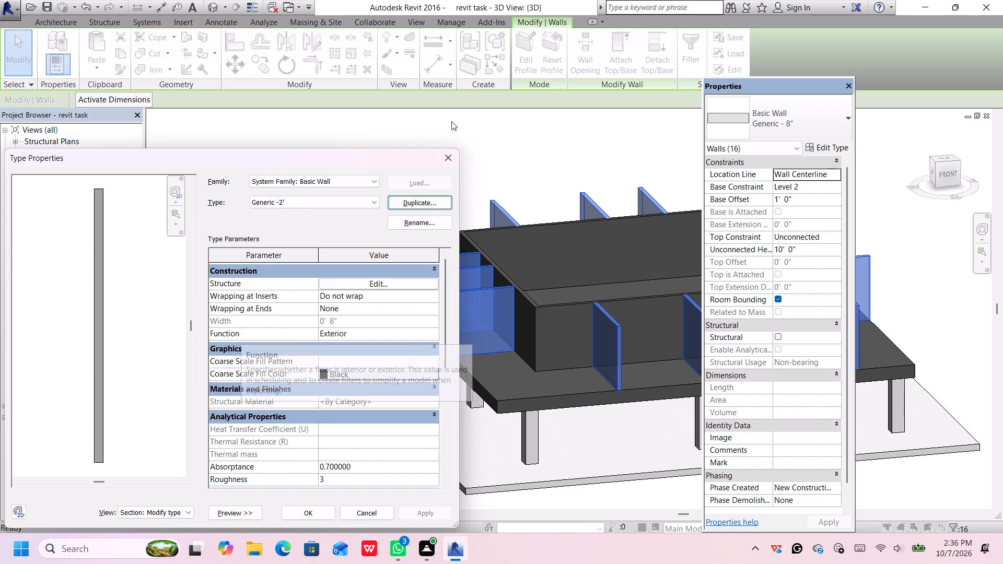
Set the structure layer thickness of Generic -2' to 2', apply the type to the 16 partition walls and clear the selection.
{"action": "left_click", "coordinate": [384, 285]}
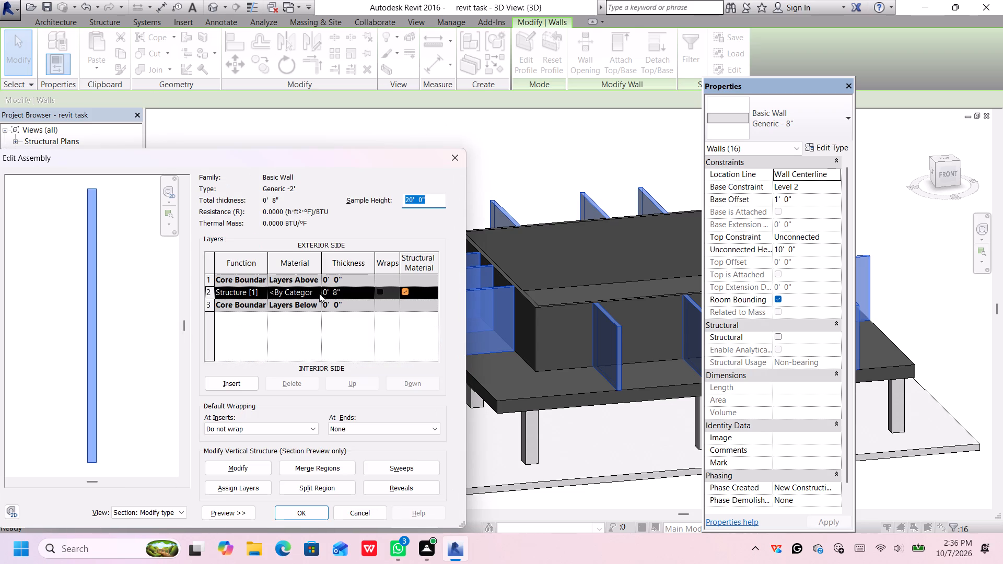
{"action": "left_click", "coordinate": [344, 291]}
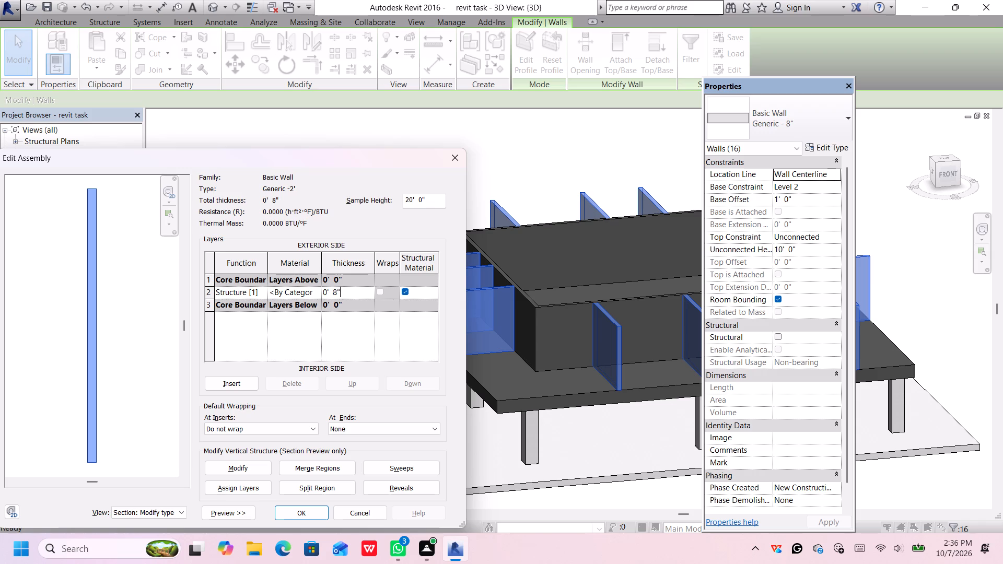
{"action": "key", "text": "BackSpace"}
{"action": "key", "text": "BackSpace"}
{"action": "key", "text": "BackSpace"}
{"action": "key", "text": "BackSpace"}
{"action": "key", "text": "BackSpace"}
{"action": "key", "text": "BackSpace"}
{"action": "key", "text": "BackSpace"}
{"action": "key", "text": "BackSpace"}
{"action": "key", "text": "BackSpace"}
{"action": "key", "text": "BackSpace"}
{"action": "key", "text": "BackSpace"}
{"action": "key", "text": "2"}
{"action": "key", "text": "apostrophe"}
{"action": "key", "text": "Return"}
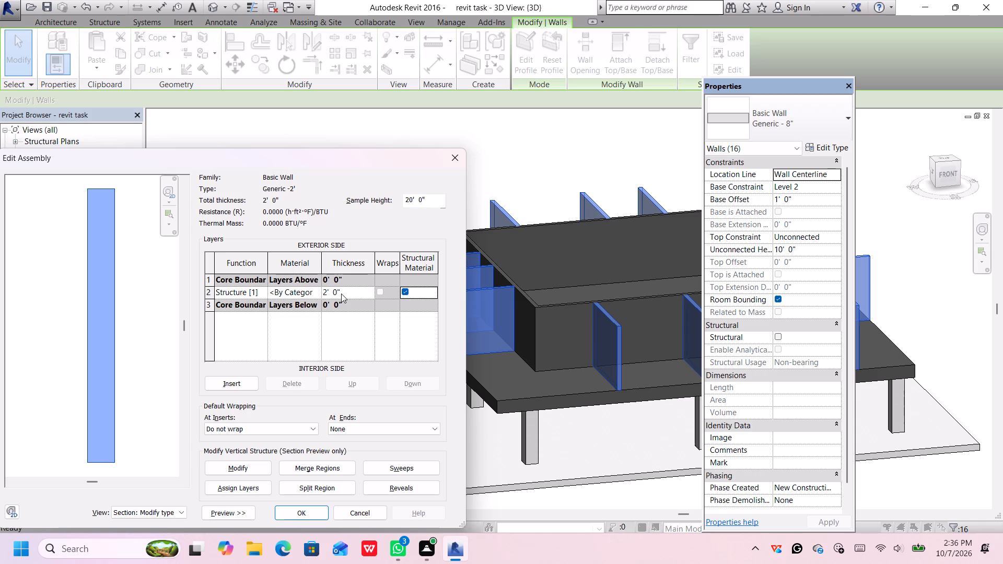
{"action": "left_click", "coordinate": [307, 516]}
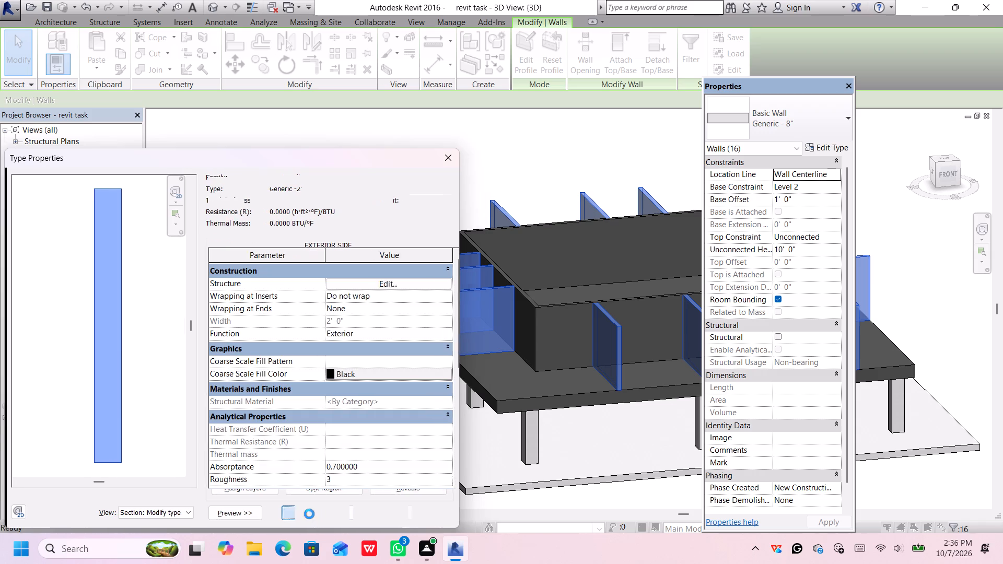
{"action": "left_click", "coordinate": [311, 512]}
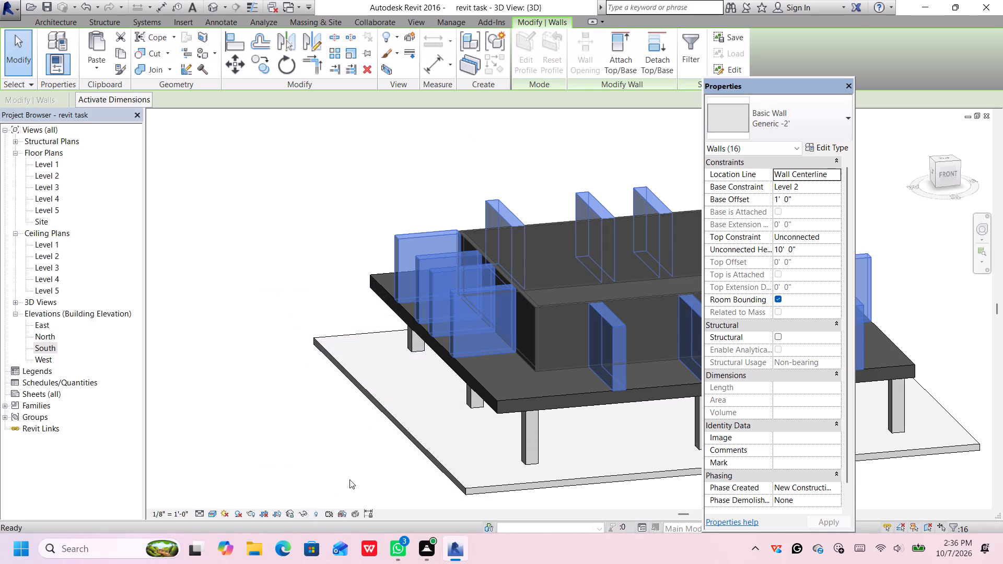
{"action": "scroll", "coordinate": [601, 444], "scroll_direction": "down", "scroll_amount": 1}
{"action": "middle_click_drag", "start_coordinate": [597, 446], "coordinate": [458, 342]}
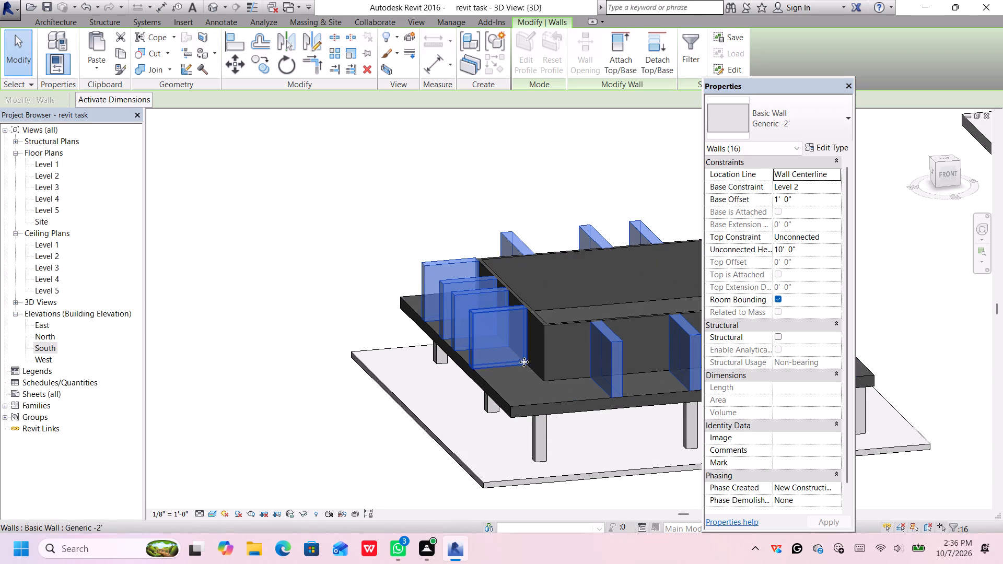
{"action": "middle_click_drag", "start_coordinate": [579, 491], "coordinate": [355, 369]}
{"action": "scroll", "coordinate": [569, 485], "scroll_direction": "down", "scroll_amount": 1}
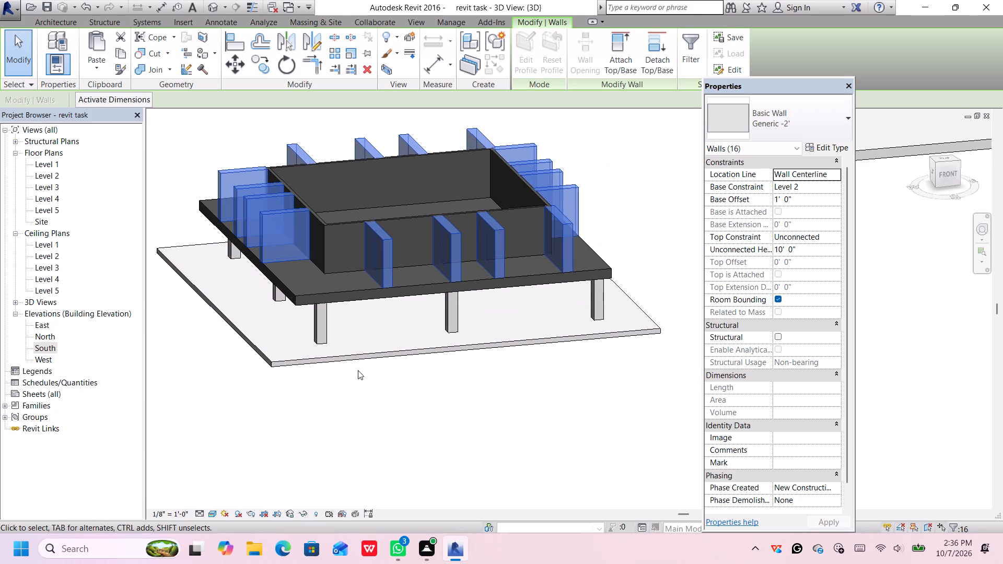
{"action": "left_click", "coordinate": [445, 401]}
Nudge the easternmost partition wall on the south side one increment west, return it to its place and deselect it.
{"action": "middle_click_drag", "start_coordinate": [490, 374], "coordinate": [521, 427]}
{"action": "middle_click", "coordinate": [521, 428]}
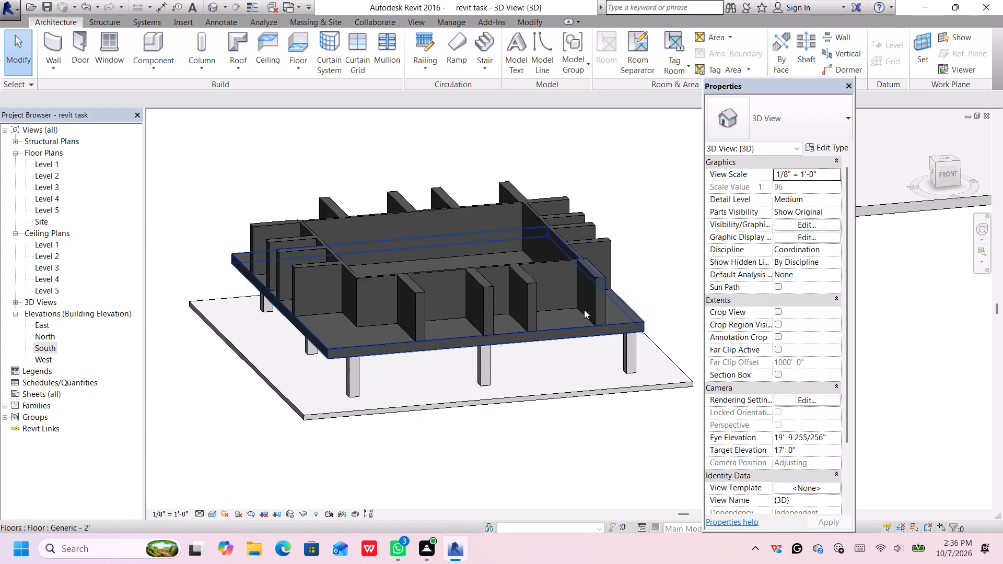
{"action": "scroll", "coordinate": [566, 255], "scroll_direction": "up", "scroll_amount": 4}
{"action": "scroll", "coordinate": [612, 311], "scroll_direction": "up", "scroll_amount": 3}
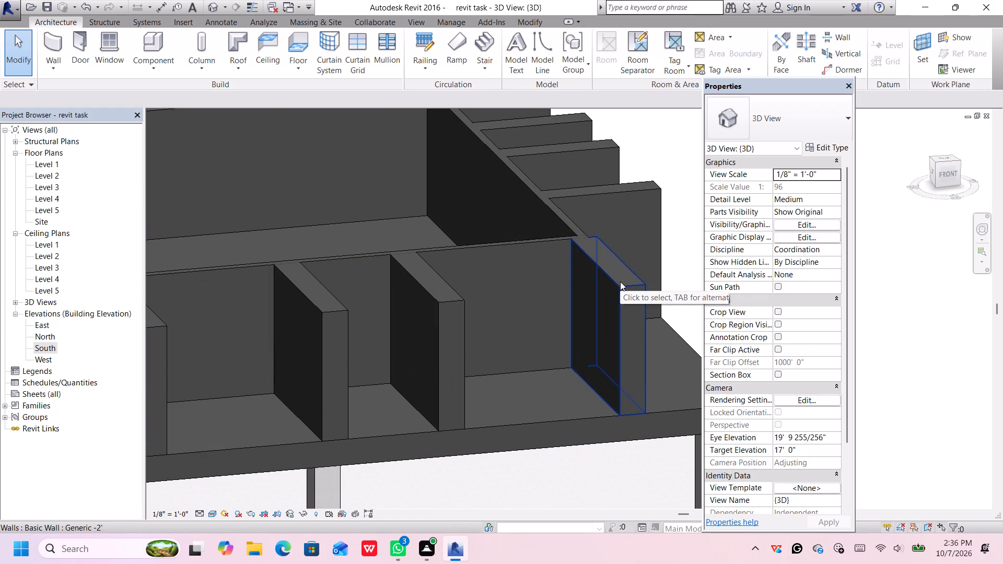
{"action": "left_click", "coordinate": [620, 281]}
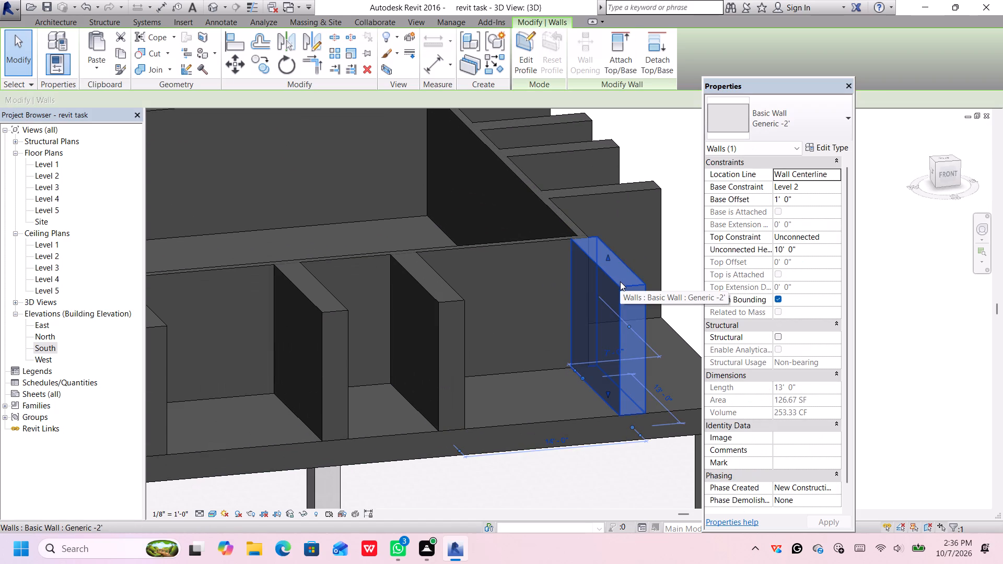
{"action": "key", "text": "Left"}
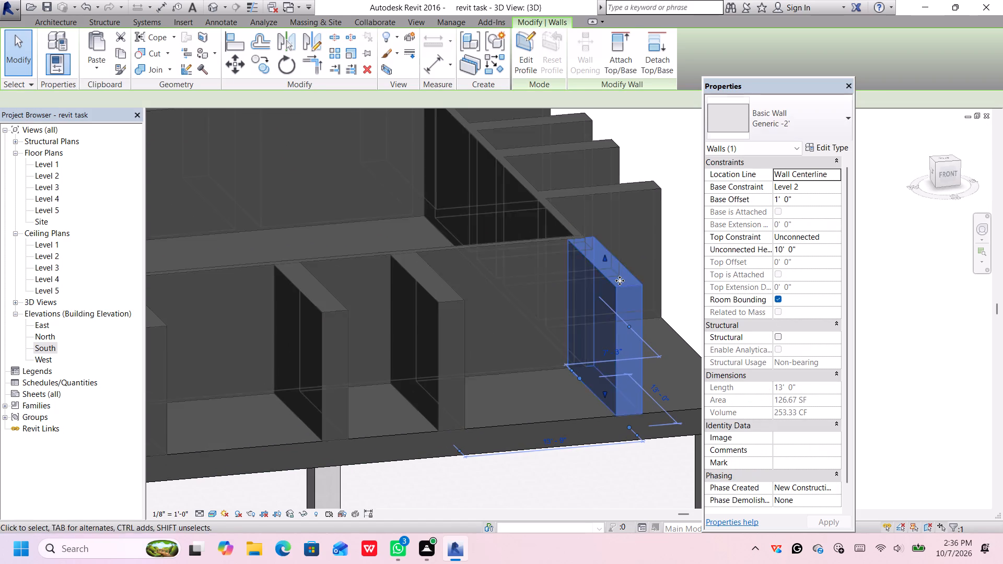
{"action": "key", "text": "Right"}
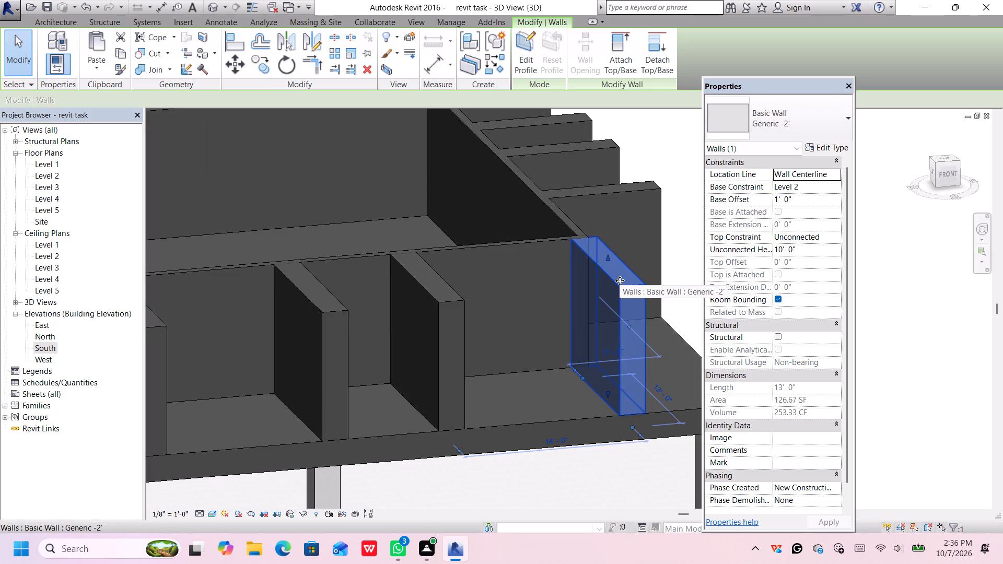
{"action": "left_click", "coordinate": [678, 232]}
Examine the thickened partition walls around the enclosure in 3D from the south and west sides.
{"action": "scroll", "coordinate": [676, 228], "scroll_direction": "down", "scroll_amount": 3}
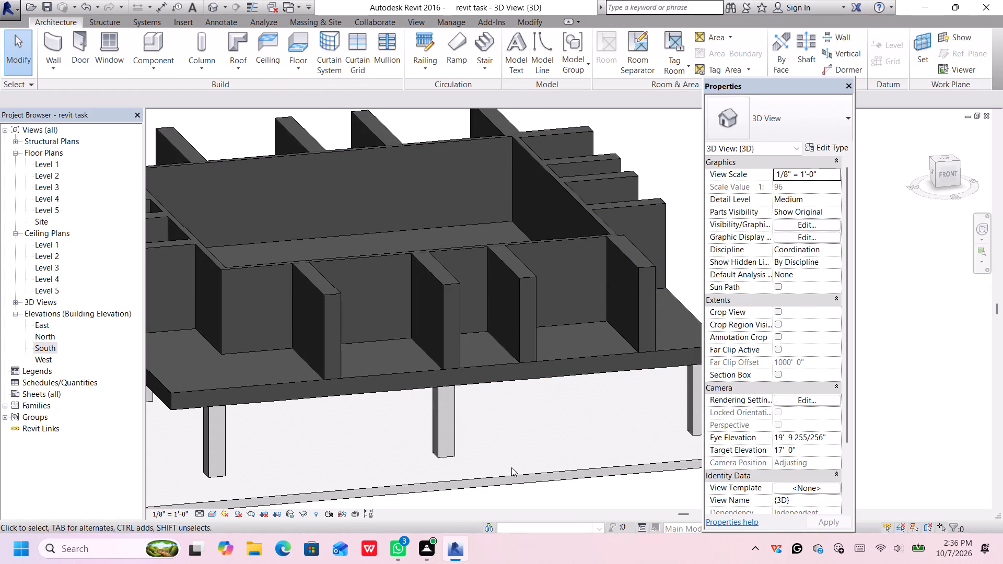
{"action": "middle_click_drag", "start_coordinate": [327, 442], "coordinate": [431, 456]}
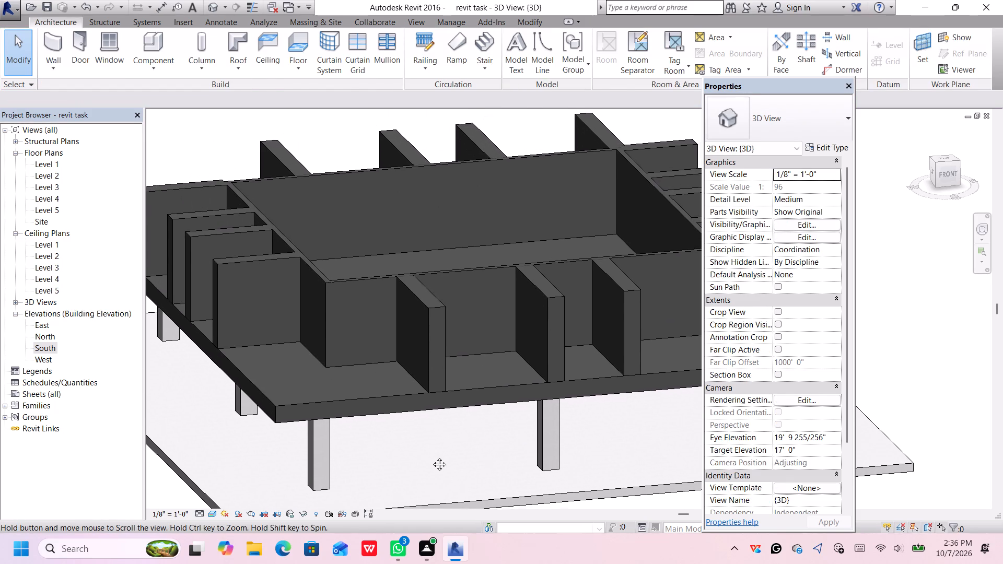
{"action": "middle_click_drag", "start_coordinate": [431, 456], "coordinate": [431, 457]}
{"action": "middle_click", "coordinate": [431, 457]}
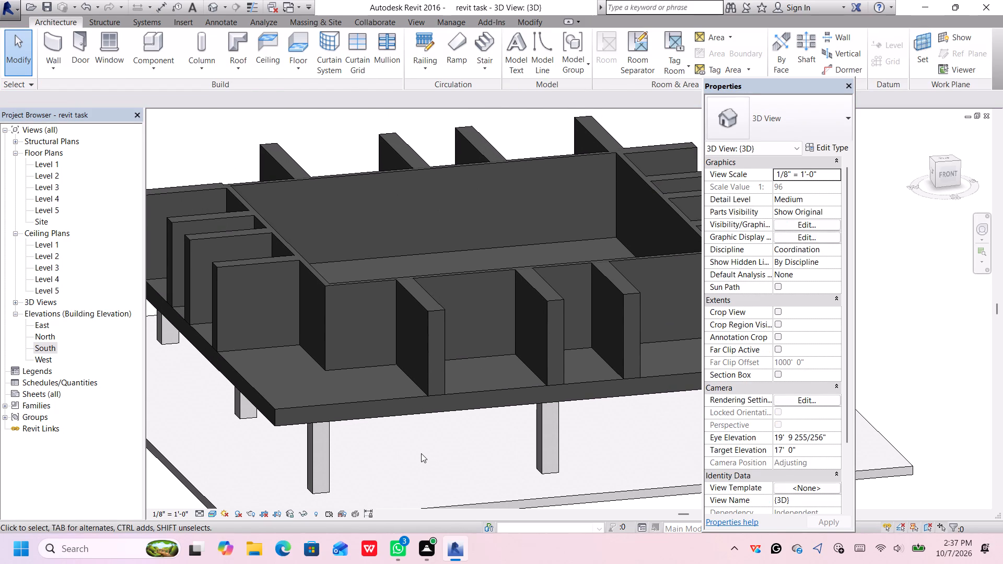
{"action": "middle_click_drag", "start_coordinate": [477, 379], "coordinate": [461, 381]}
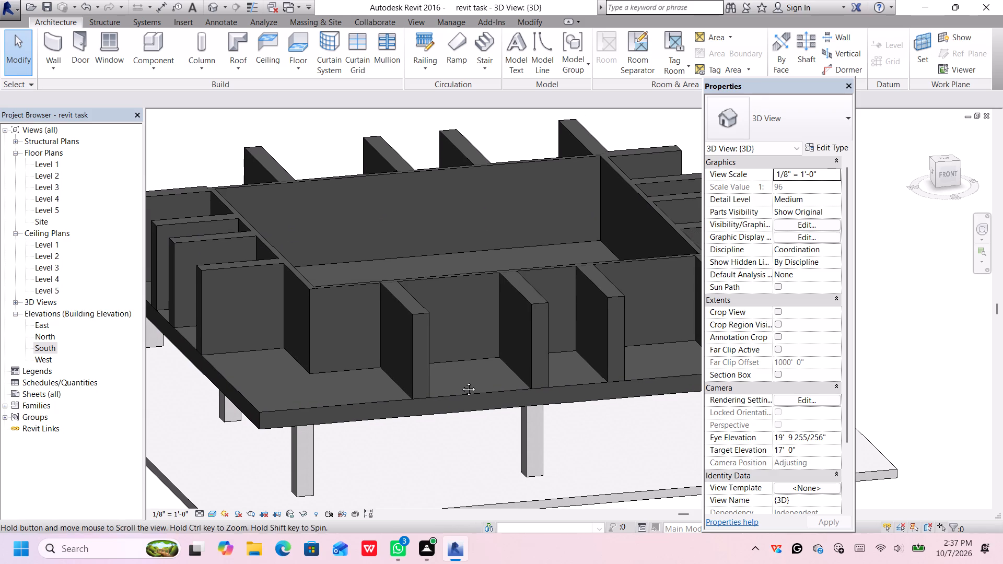
{"action": "middle_click_drag", "start_coordinate": [461, 381], "coordinate": [460, 381]}
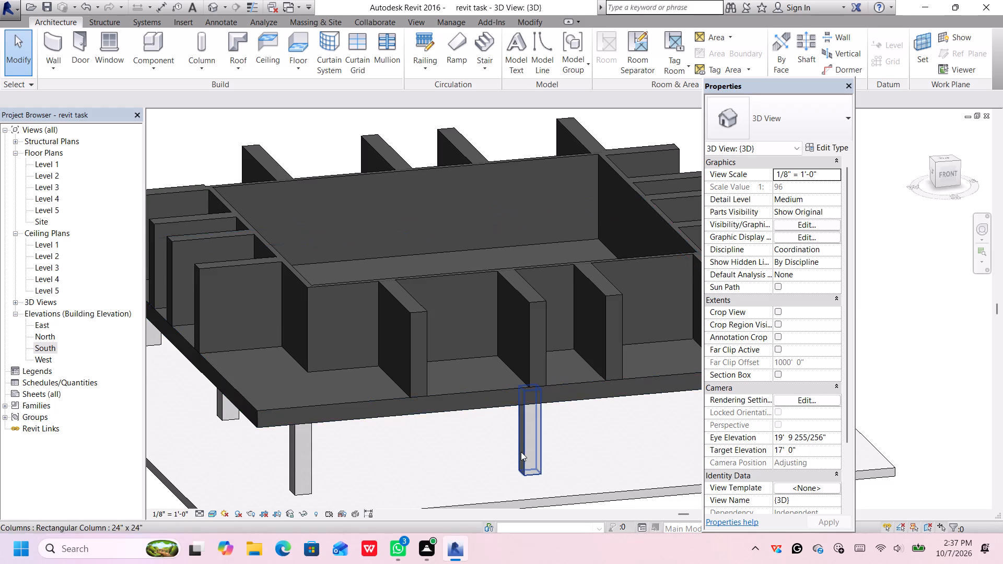
{"action": "scroll", "coordinate": [521, 452], "scroll_direction": "down", "scroll_amount": 2}
{"action": "middle_click_drag", "start_coordinate": [505, 480], "coordinate": [502, 394]}
{"action": "middle_click", "coordinate": [502, 394]}
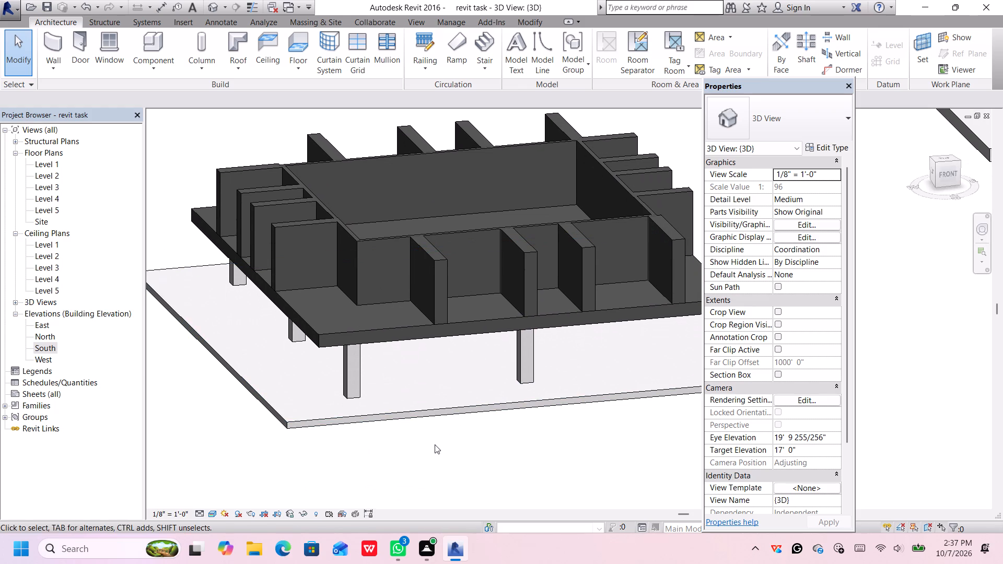
{"action": "middle_click_drag", "start_coordinate": [435, 444], "coordinate": [437, 436]}
{"action": "middle_click", "coordinate": [340, 452]}
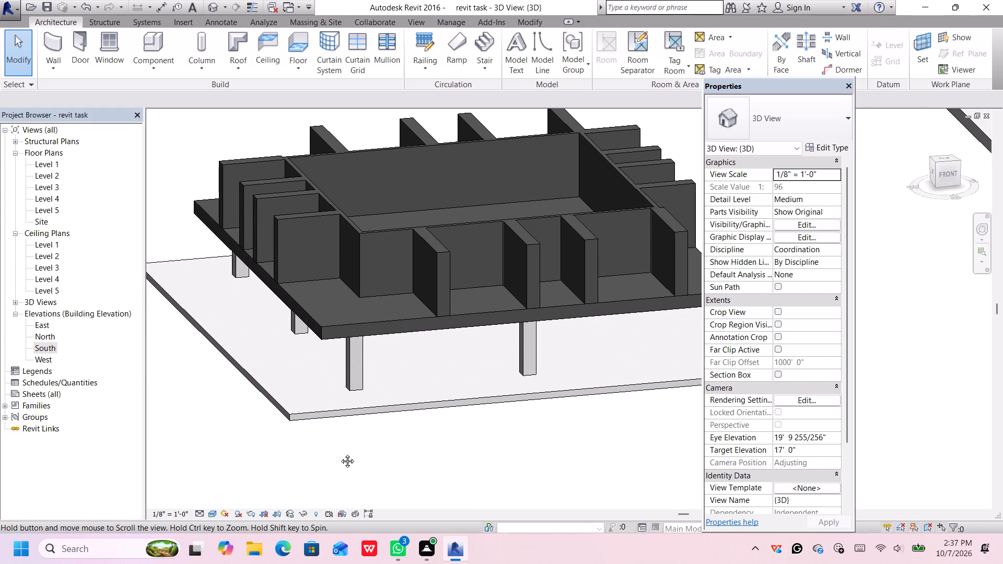
{"action": "middle_click_drag", "start_coordinate": [340, 453], "coordinate": [470, 481]}
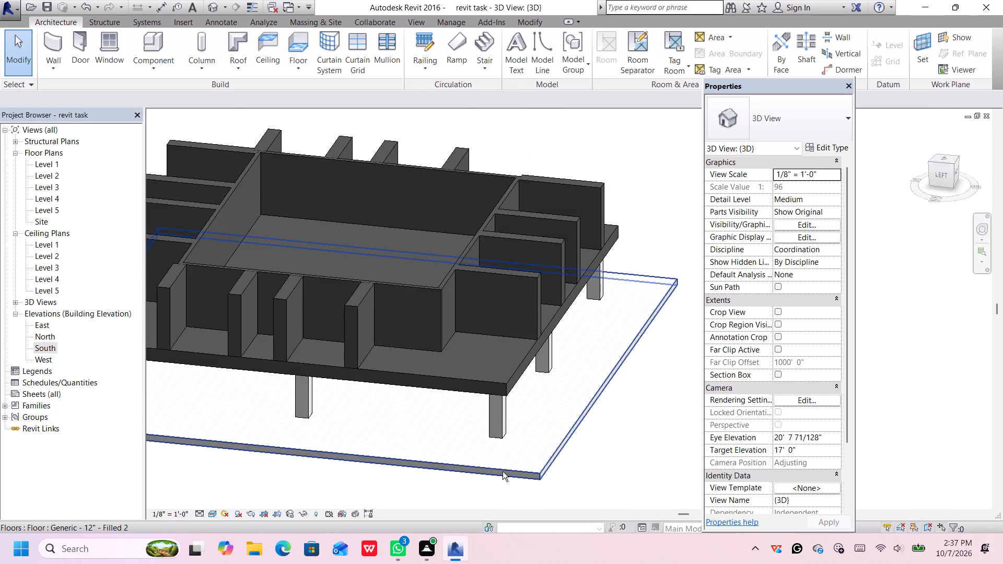
{"action": "middle_click_drag", "start_coordinate": [405, 486], "coordinate": [506, 485]}
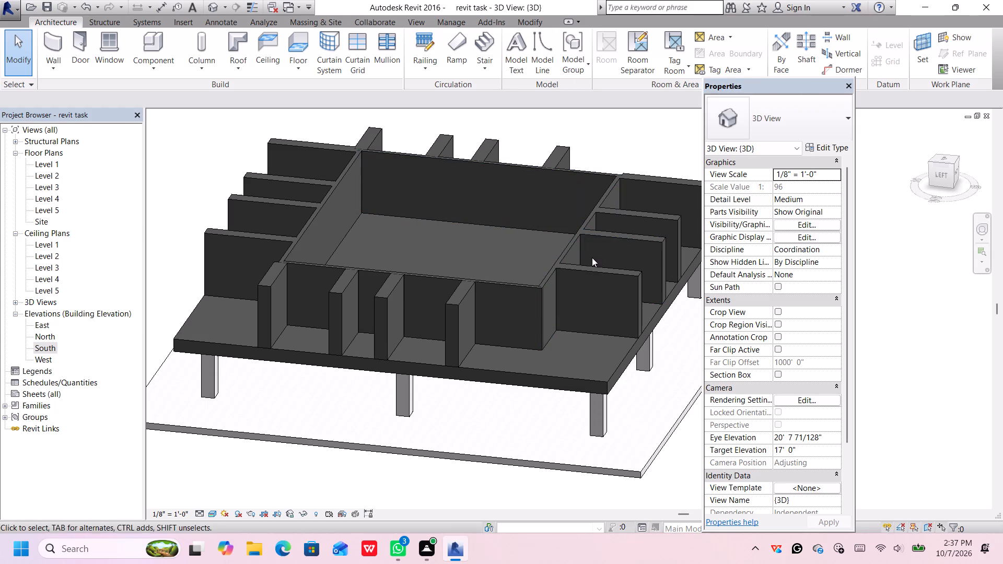
{"action": "middle_click_drag", "start_coordinate": [581, 319], "coordinate": [546, 315]}
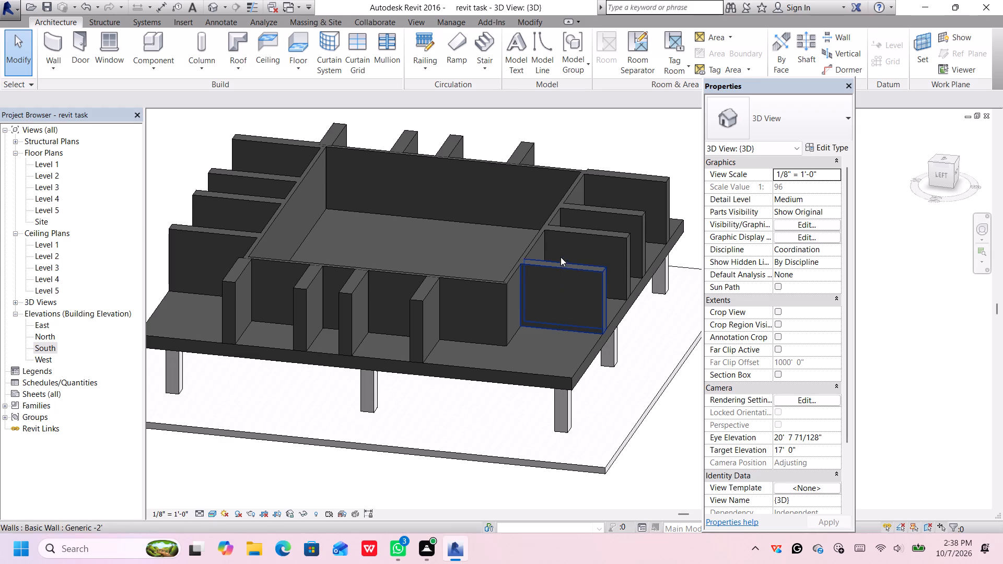
{"action": "middle_click_drag", "start_coordinate": [558, 257], "coordinate": [520, 278]}
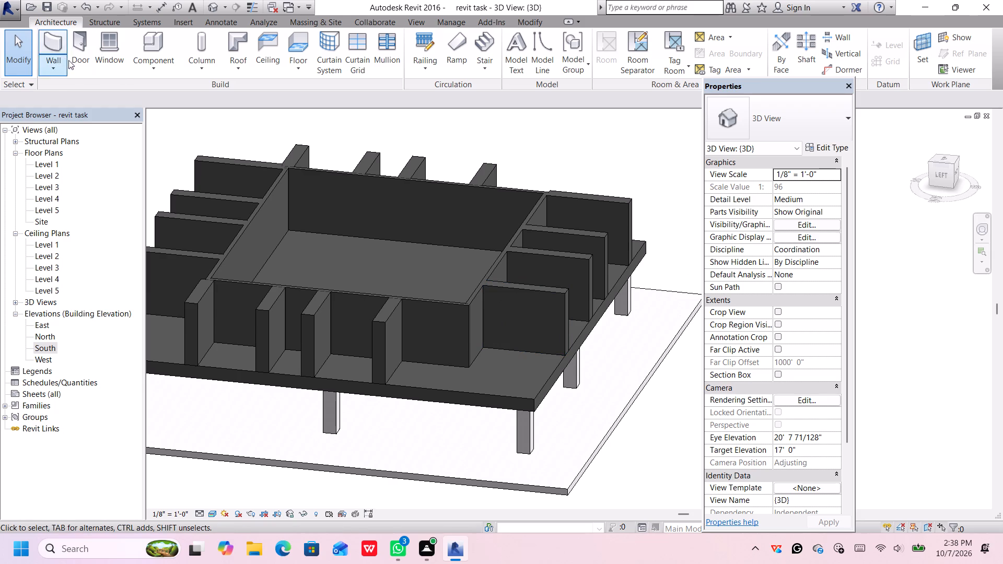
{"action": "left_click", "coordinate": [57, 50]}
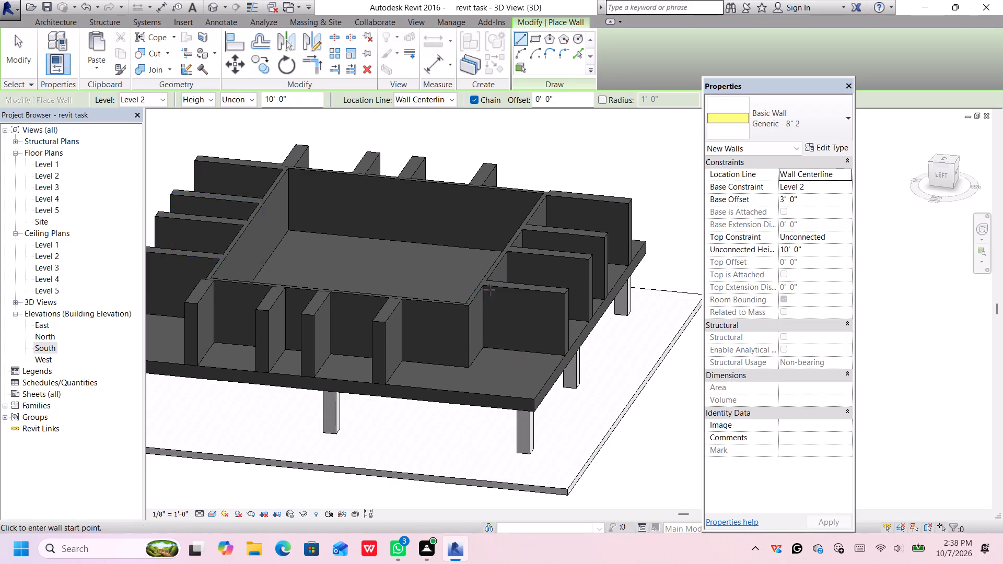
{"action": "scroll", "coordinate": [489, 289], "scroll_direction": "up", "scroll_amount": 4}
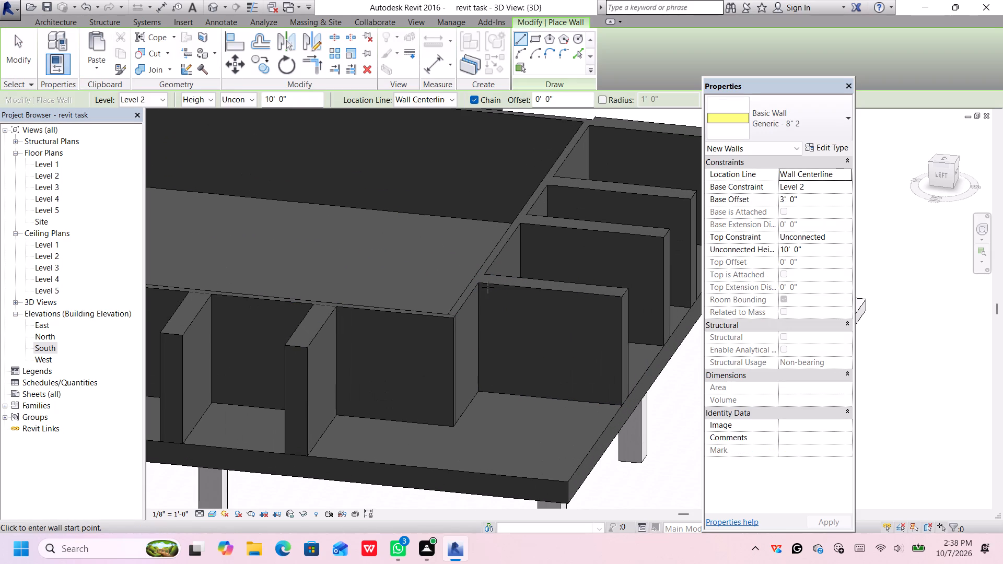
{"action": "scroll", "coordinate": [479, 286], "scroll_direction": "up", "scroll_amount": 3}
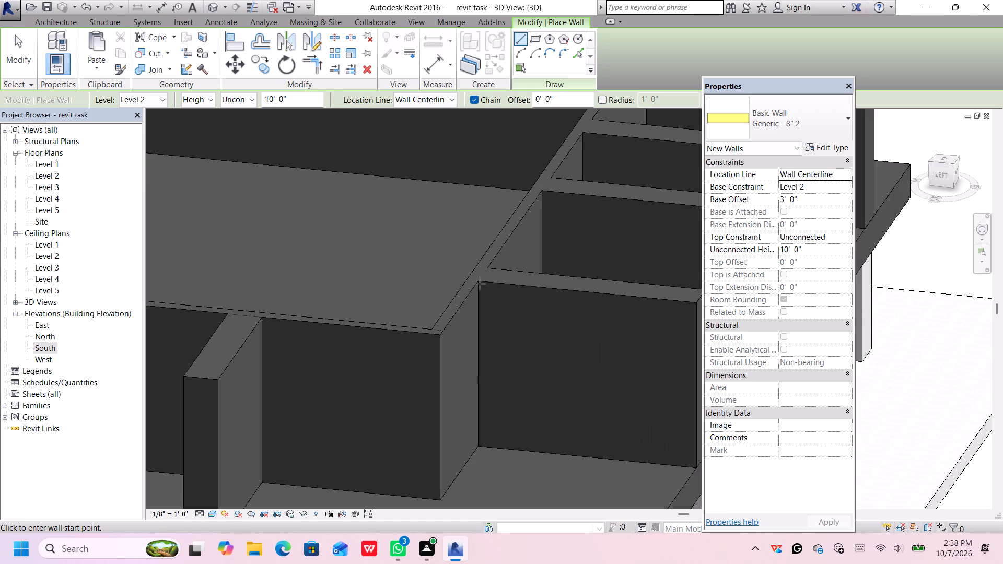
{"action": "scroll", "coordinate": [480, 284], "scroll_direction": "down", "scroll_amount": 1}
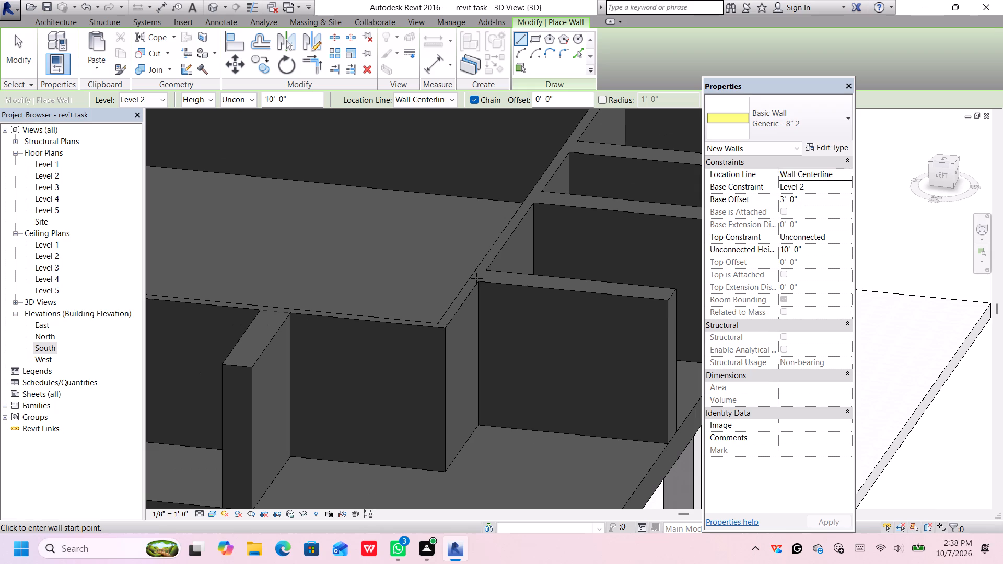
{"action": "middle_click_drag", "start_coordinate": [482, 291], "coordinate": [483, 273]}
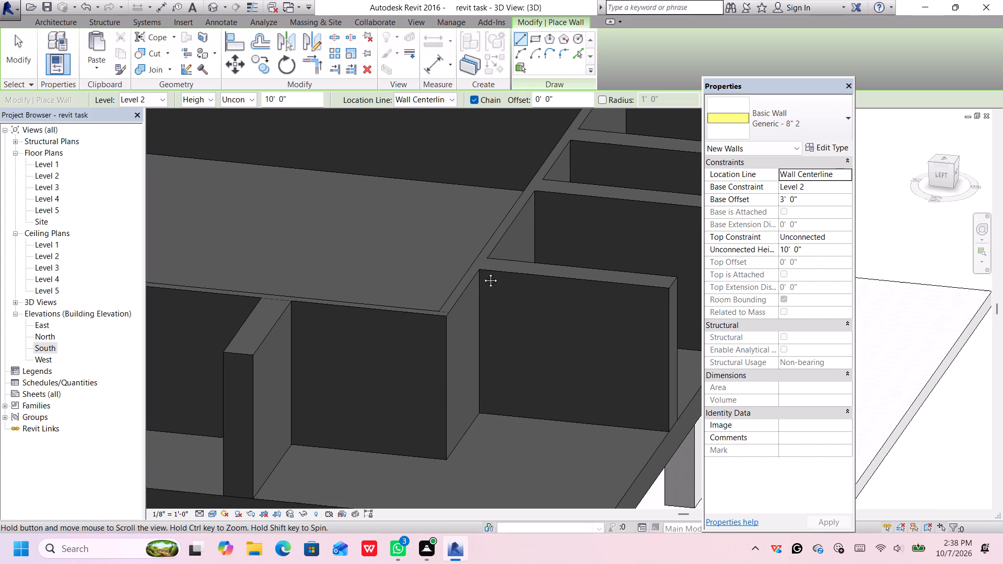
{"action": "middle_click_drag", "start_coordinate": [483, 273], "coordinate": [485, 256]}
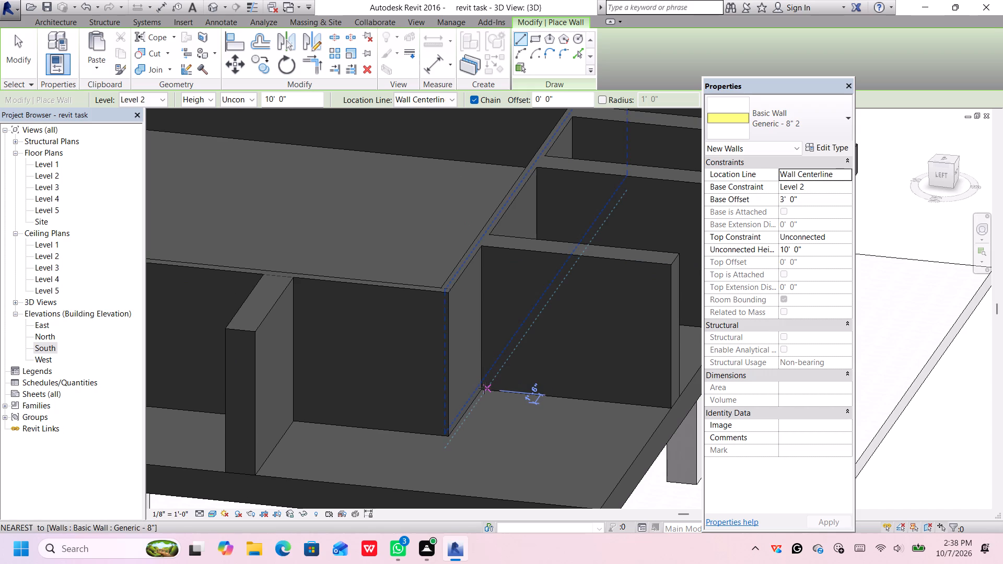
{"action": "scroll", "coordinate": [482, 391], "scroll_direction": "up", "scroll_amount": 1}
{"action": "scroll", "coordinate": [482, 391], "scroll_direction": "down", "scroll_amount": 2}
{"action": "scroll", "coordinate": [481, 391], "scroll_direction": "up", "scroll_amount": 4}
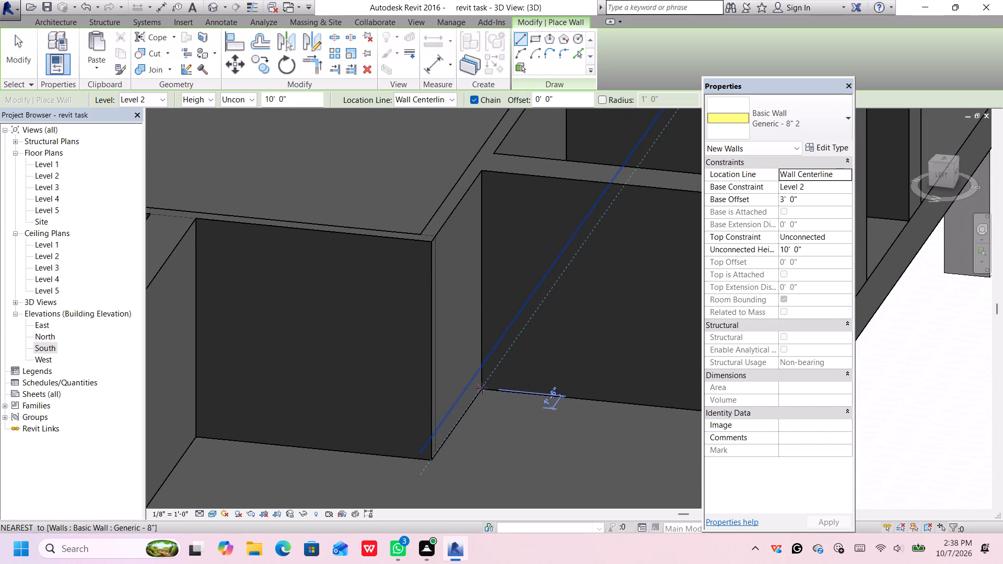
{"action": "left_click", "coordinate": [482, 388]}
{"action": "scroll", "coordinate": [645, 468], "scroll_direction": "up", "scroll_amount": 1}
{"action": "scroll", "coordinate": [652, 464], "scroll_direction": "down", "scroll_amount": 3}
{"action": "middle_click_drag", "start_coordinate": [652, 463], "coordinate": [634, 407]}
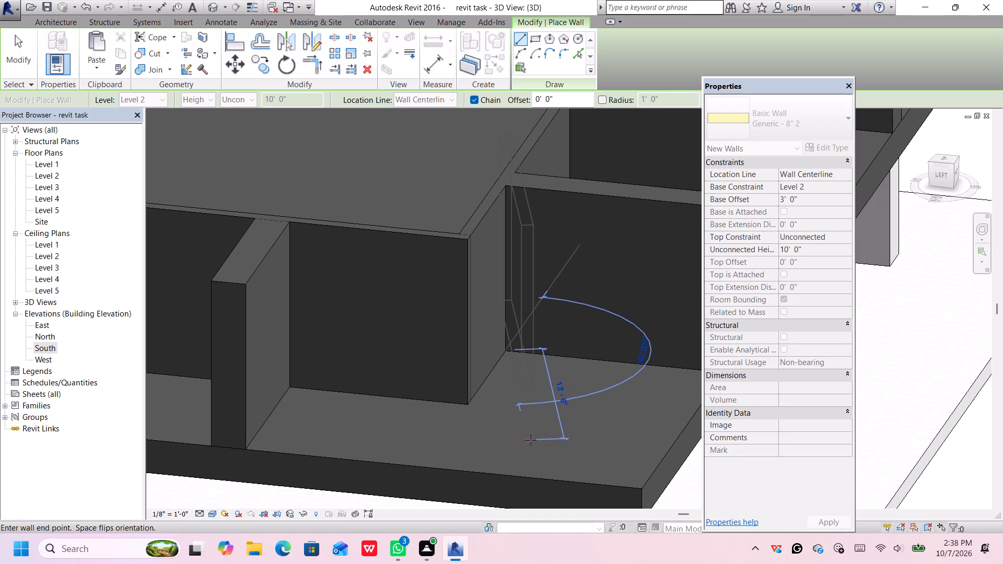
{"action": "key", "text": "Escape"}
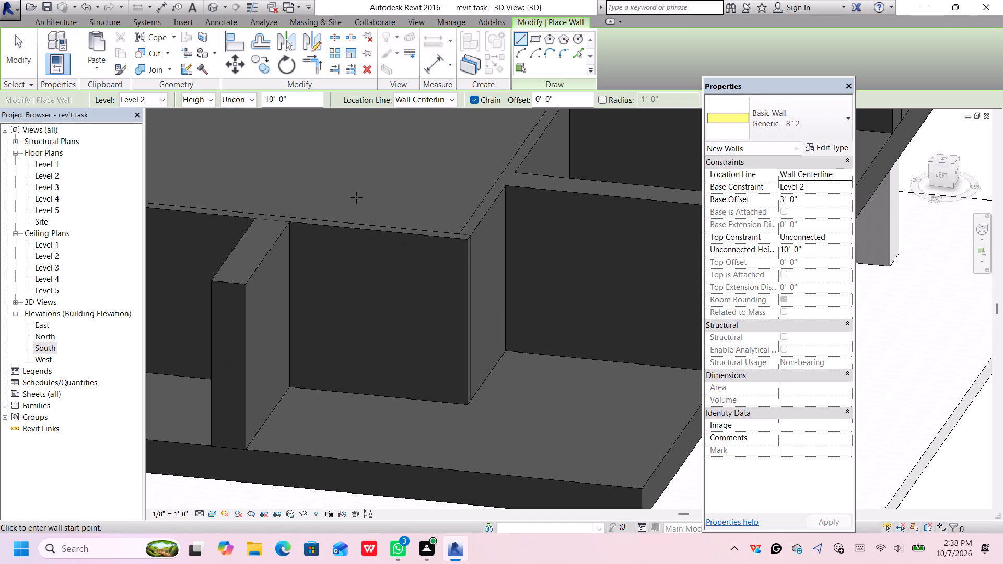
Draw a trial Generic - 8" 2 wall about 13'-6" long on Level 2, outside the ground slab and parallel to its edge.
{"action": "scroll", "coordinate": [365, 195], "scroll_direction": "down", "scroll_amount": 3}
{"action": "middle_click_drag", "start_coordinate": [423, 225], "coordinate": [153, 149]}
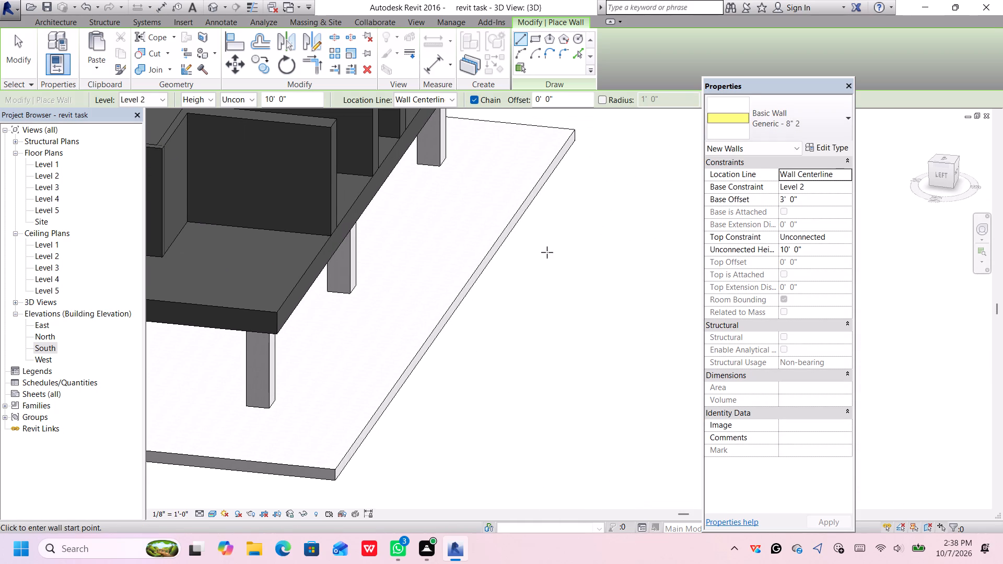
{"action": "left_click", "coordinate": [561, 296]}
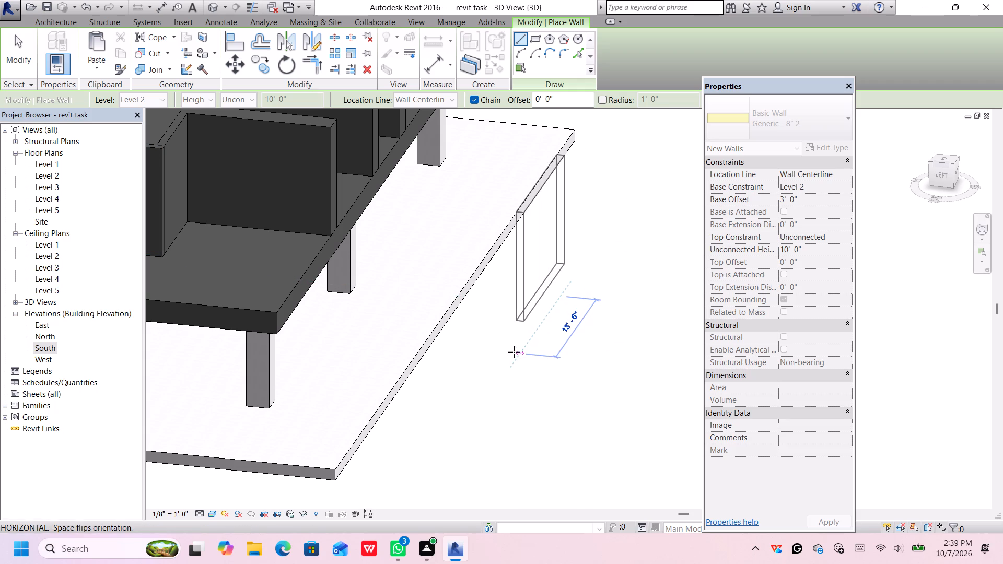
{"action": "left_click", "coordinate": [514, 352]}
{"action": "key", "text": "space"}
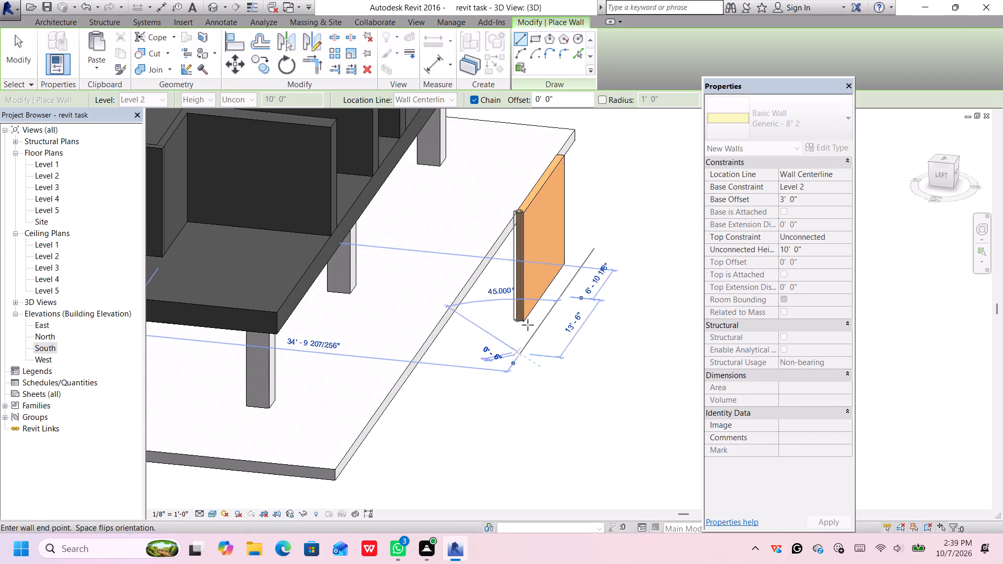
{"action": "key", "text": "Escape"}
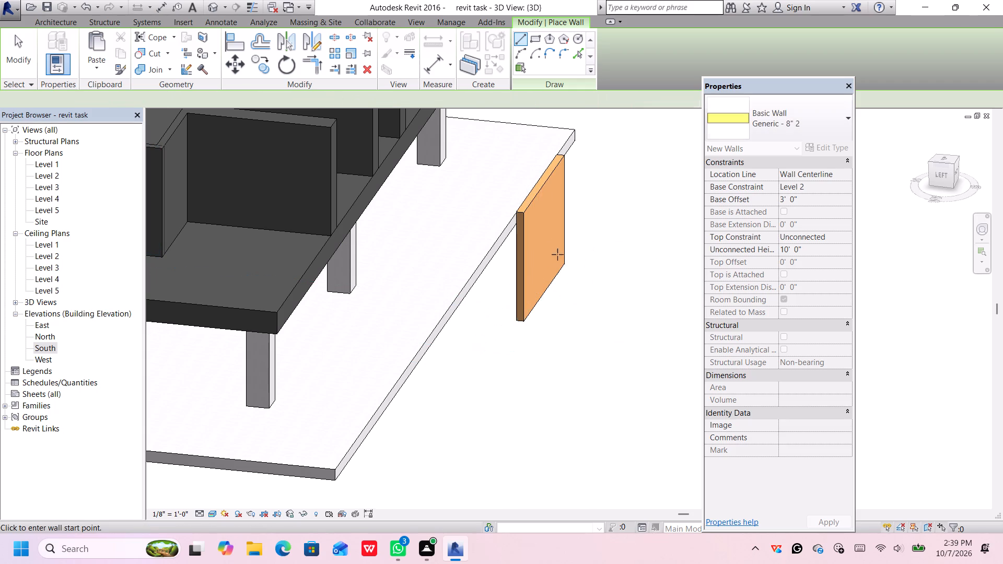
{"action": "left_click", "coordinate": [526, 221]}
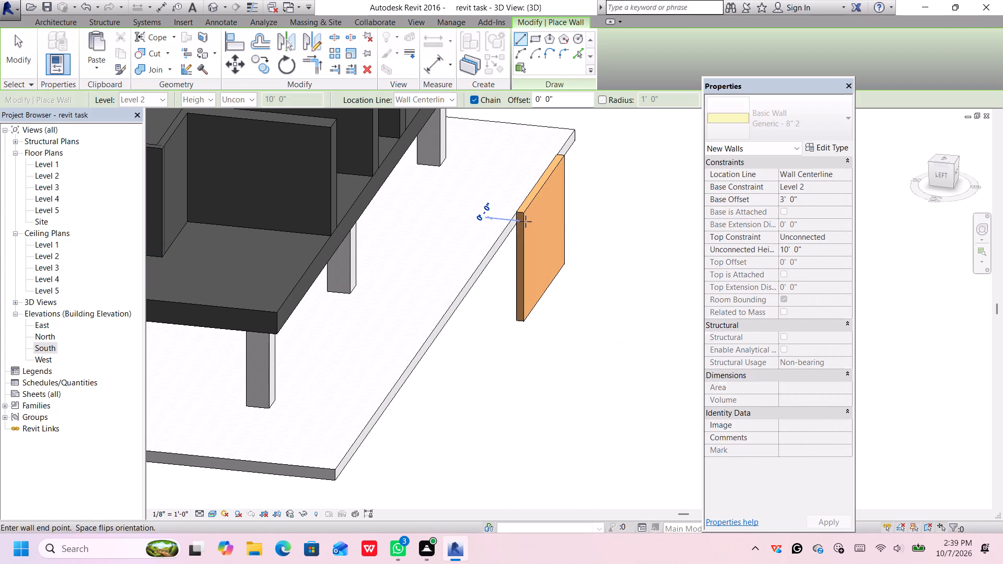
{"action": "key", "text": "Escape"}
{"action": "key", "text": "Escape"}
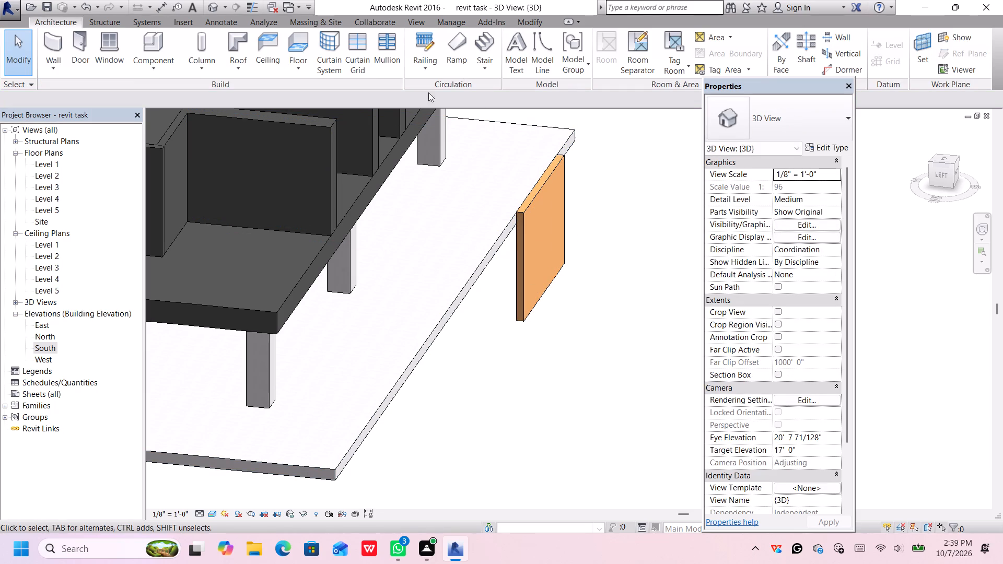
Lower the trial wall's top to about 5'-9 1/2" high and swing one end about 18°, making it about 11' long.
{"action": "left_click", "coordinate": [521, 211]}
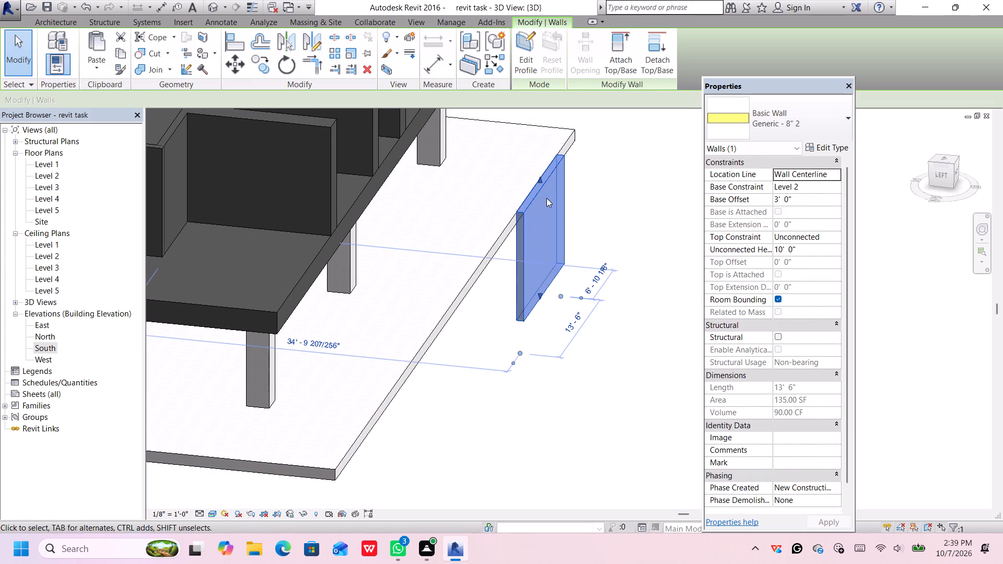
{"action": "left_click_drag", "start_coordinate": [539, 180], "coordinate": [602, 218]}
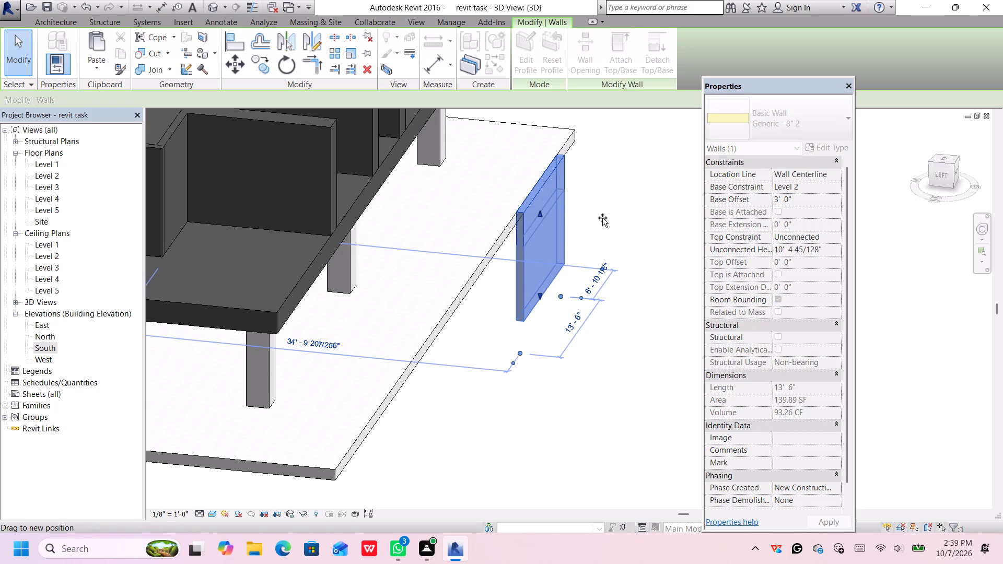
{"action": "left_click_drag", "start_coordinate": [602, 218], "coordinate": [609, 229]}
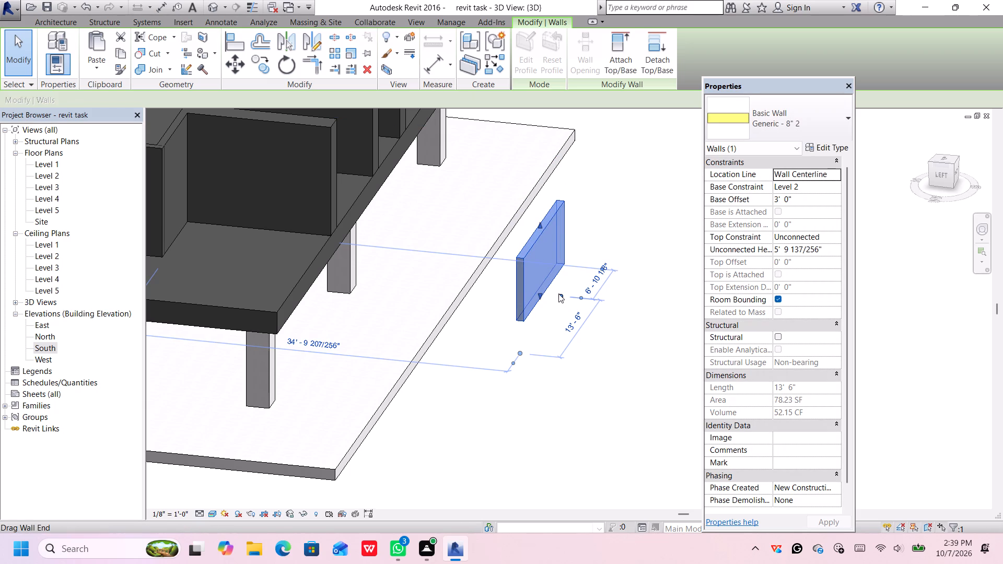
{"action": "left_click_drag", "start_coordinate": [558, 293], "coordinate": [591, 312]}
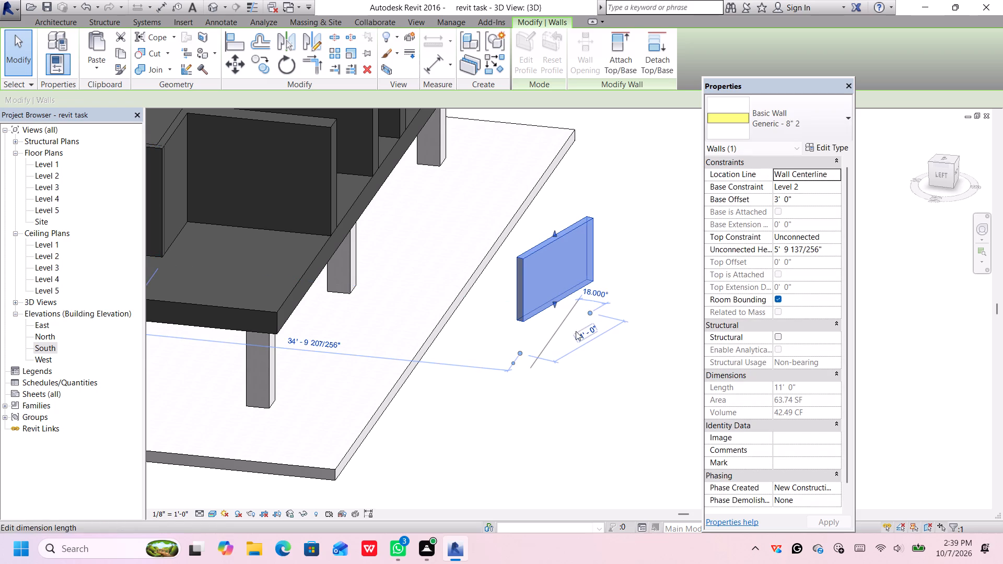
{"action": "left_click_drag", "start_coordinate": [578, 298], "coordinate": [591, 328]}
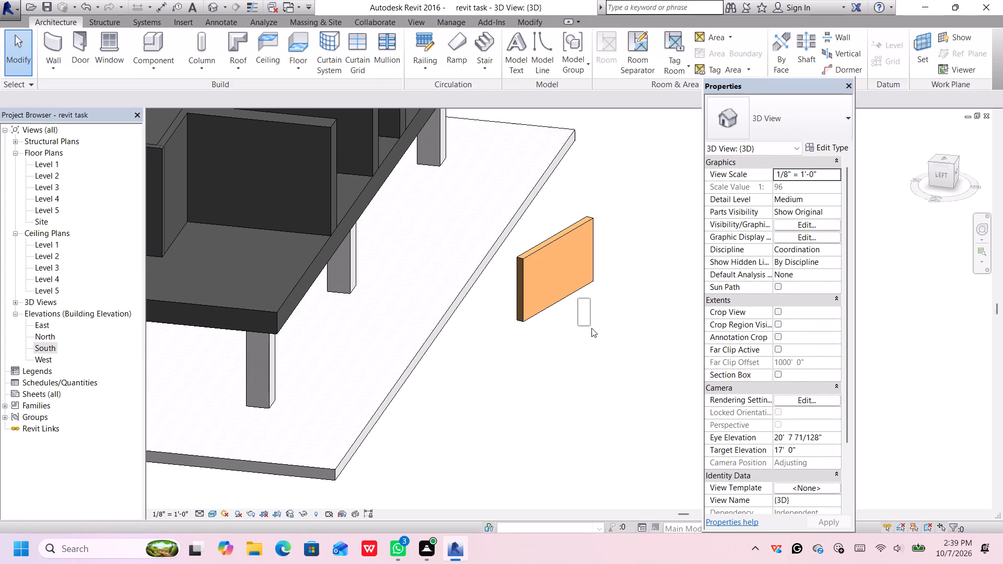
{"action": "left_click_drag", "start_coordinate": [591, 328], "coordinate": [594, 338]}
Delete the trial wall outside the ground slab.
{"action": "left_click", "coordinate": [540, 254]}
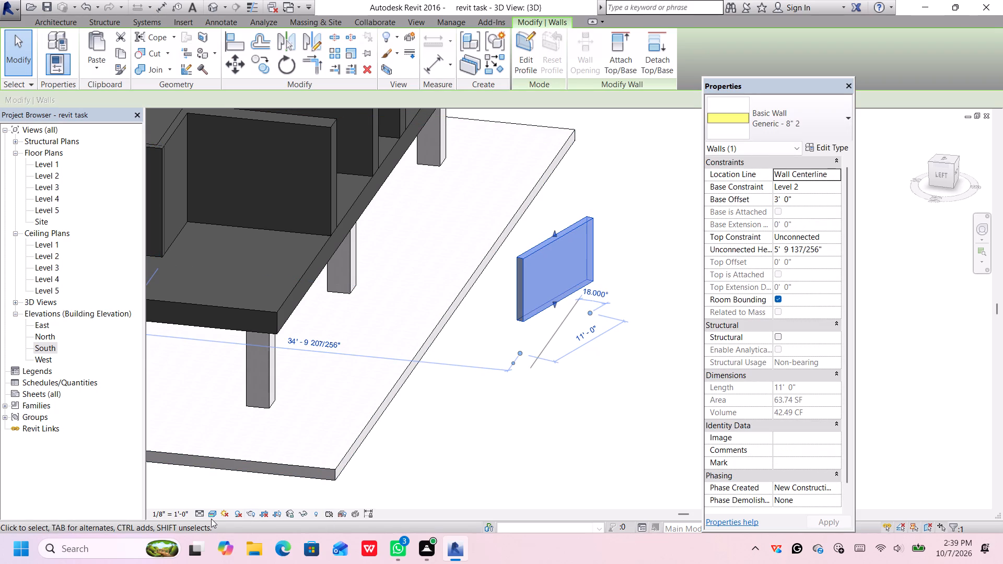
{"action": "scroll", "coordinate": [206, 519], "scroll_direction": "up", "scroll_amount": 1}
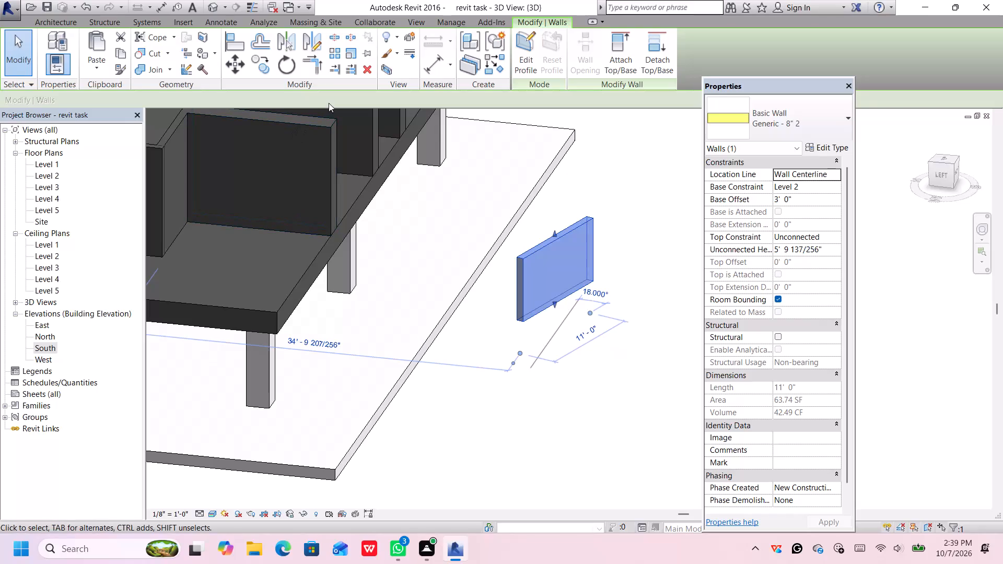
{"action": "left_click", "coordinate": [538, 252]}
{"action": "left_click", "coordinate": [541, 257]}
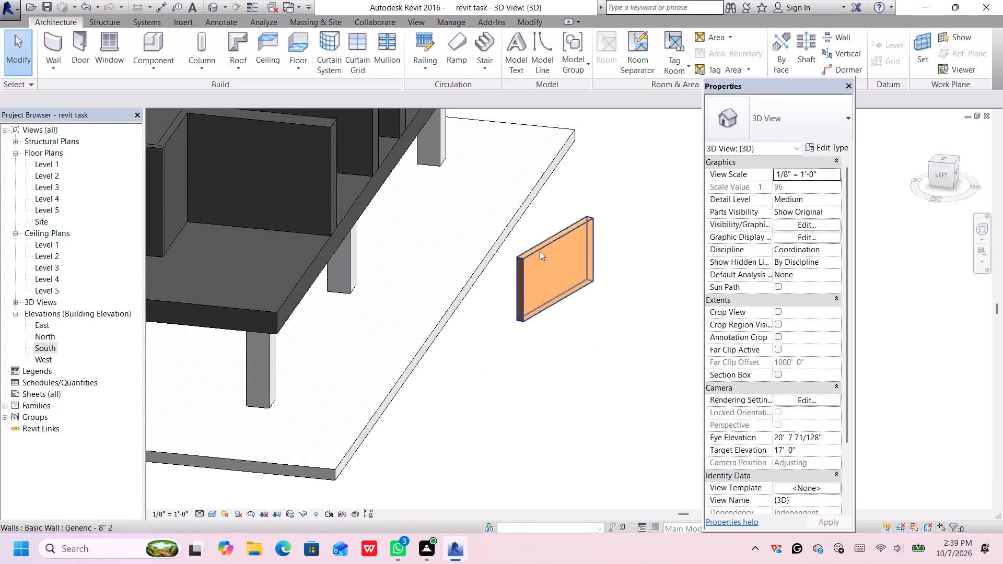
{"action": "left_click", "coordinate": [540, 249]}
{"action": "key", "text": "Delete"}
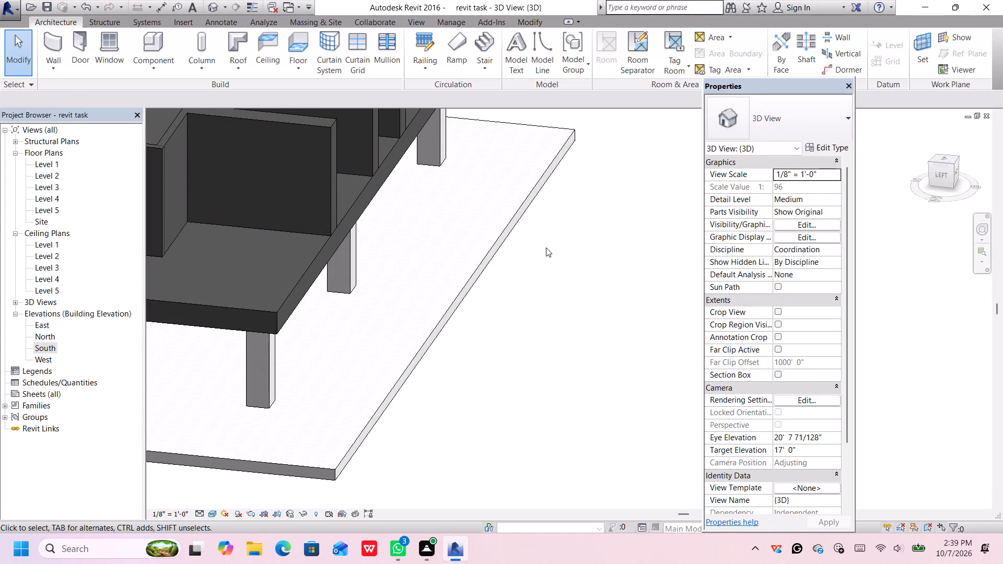
Begin a Generic - 2' floor and sketch a 16'-wide rectangular boundary around the western pair of north partition walls, meeting the enclosure wall.
{"action": "scroll", "coordinate": [569, 266], "scroll_direction": "down", "scroll_amount": 1}
{"action": "scroll", "coordinate": [569, 266], "scroll_direction": "up", "scroll_amount": 1}
{"action": "scroll", "coordinate": [568, 266], "scroll_direction": "down", "scroll_amount": 2}
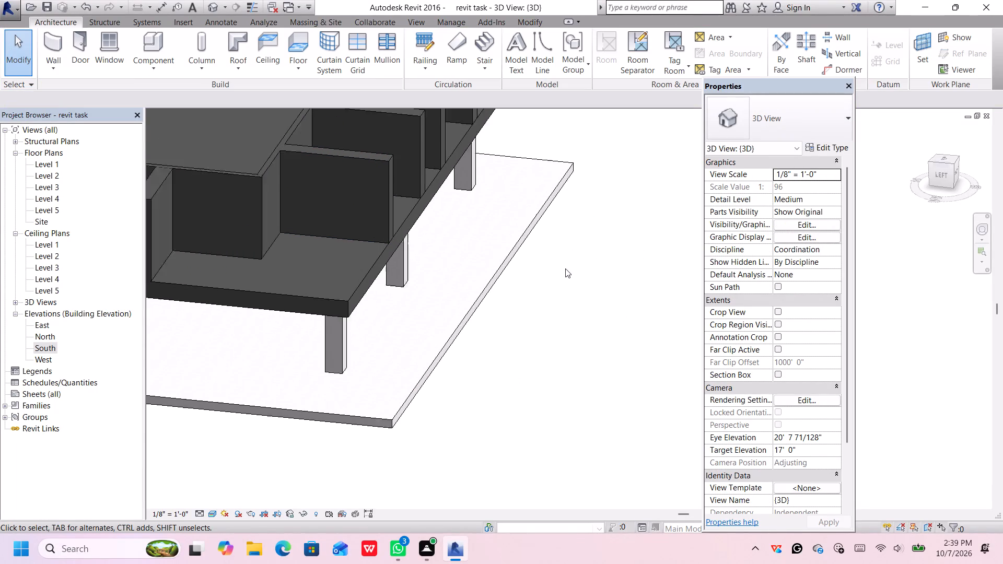
{"action": "scroll", "coordinate": [565, 268], "scroll_direction": "down", "scroll_amount": 2}
{"action": "middle_click_drag", "start_coordinate": [565, 271], "coordinate": [647, 366]}
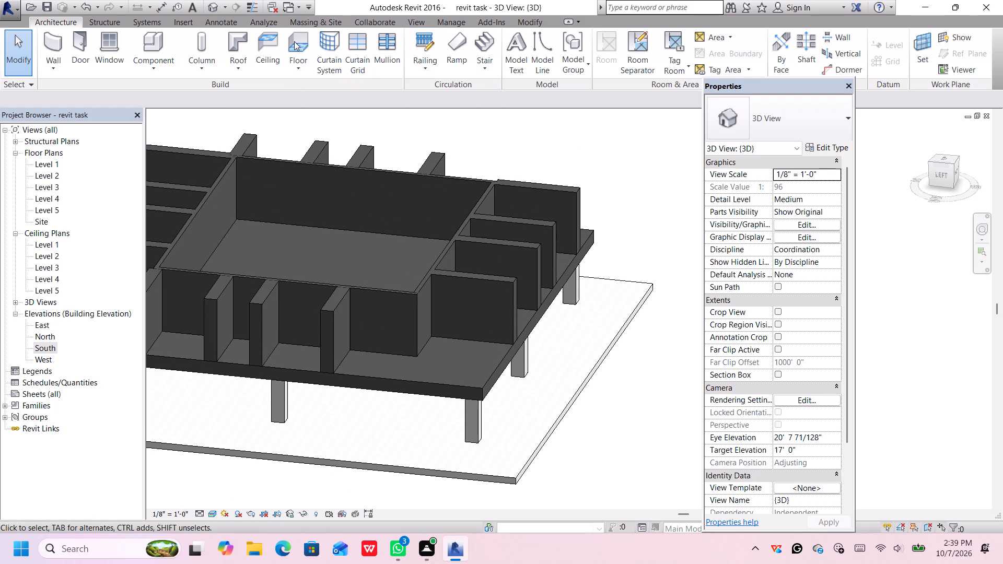
{"action": "scroll", "coordinate": [294, 41], "scroll_direction": "up", "scroll_amount": 2}
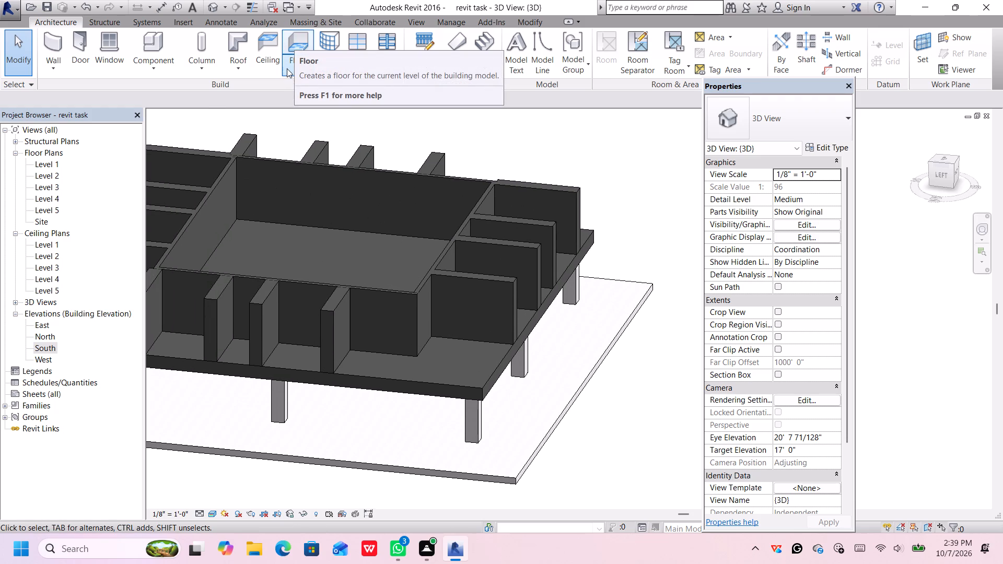
{"action": "left_click", "coordinate": [287, 68]}
{"action": "left_click", "coordinate": [308, 95]}
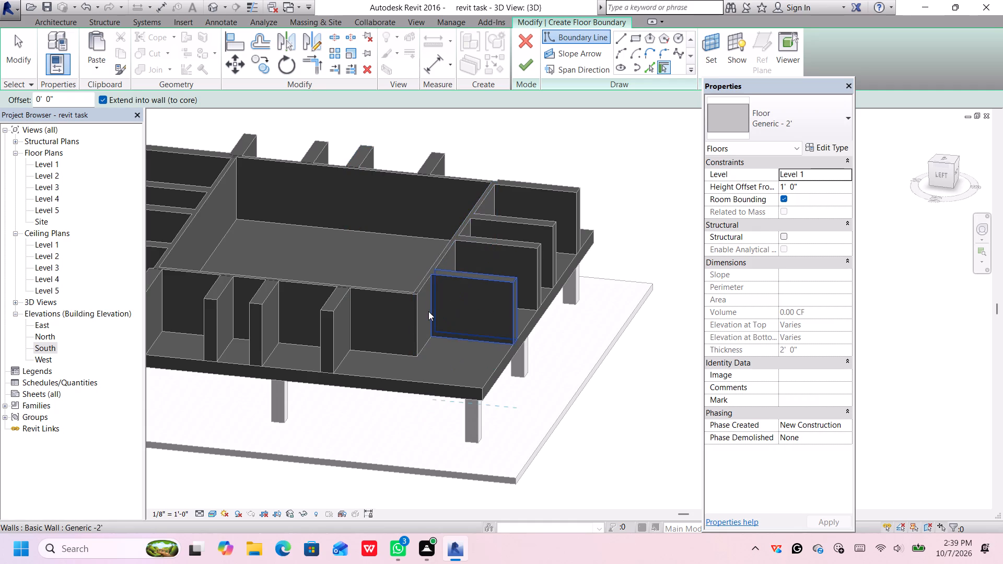
{"action": "scroll", "coordinate": [428, 311], "scroll_direction": "up", "scroll_amount": 5}
{"action": "scroll", "coordinate": [445, 270], "scroll_direction": "down", "scroll_amount": 2}
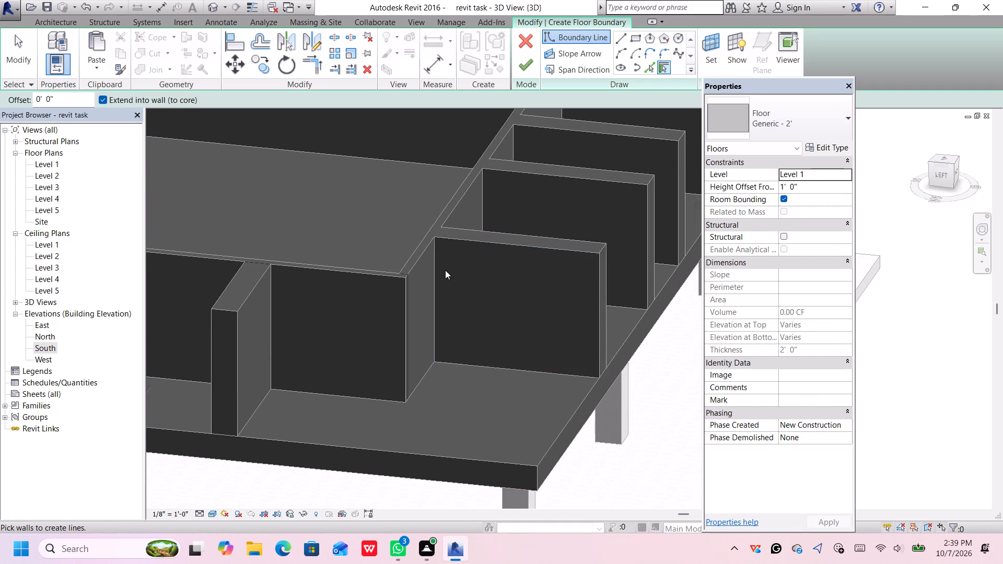
{"action": "scroll", "coordinate": [445, 270], "scroll_direction": "down", "scroll_amount": 4}
{"action": "scroll", "coordinate": [470, 258], "scroll_direction": "up", "scroll_amount": 1}
{"action": "scroll", "coordinate": [488, 249], "scroll_direction": "down", "scroll_amount": 2}
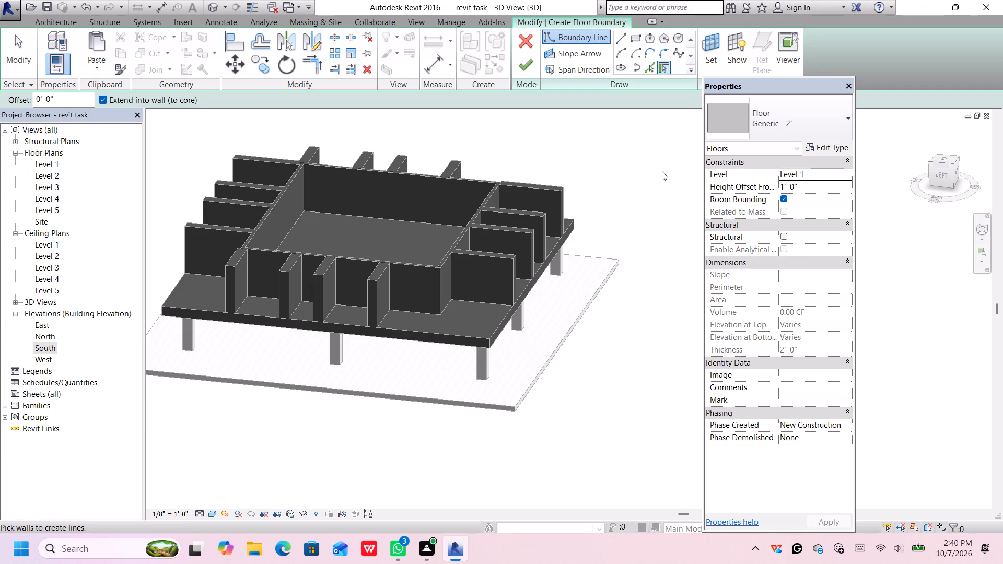
{"action": "left_click", "coordinate": [947, 158]}
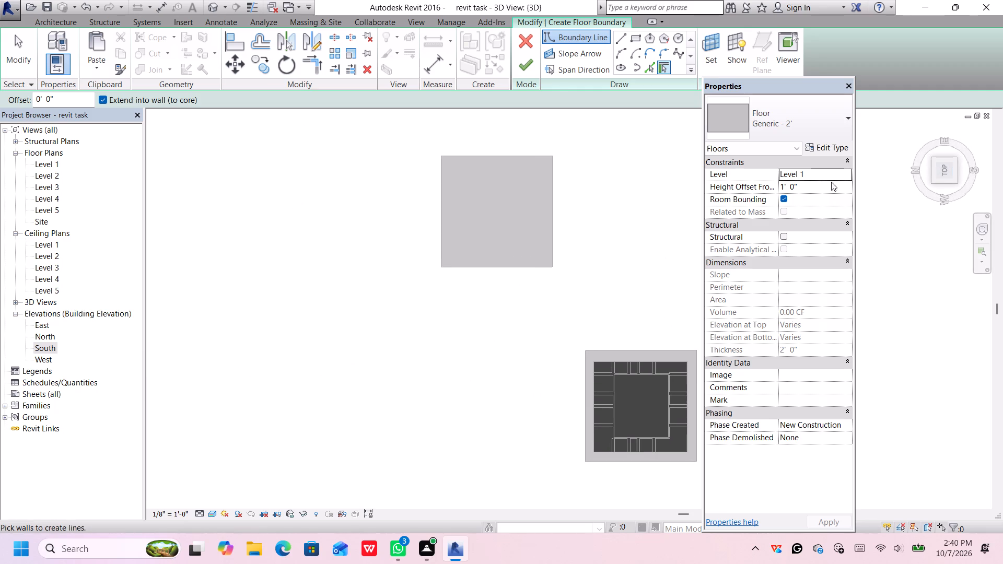
{"action": "left_click", "coordinate": [958, 170]}
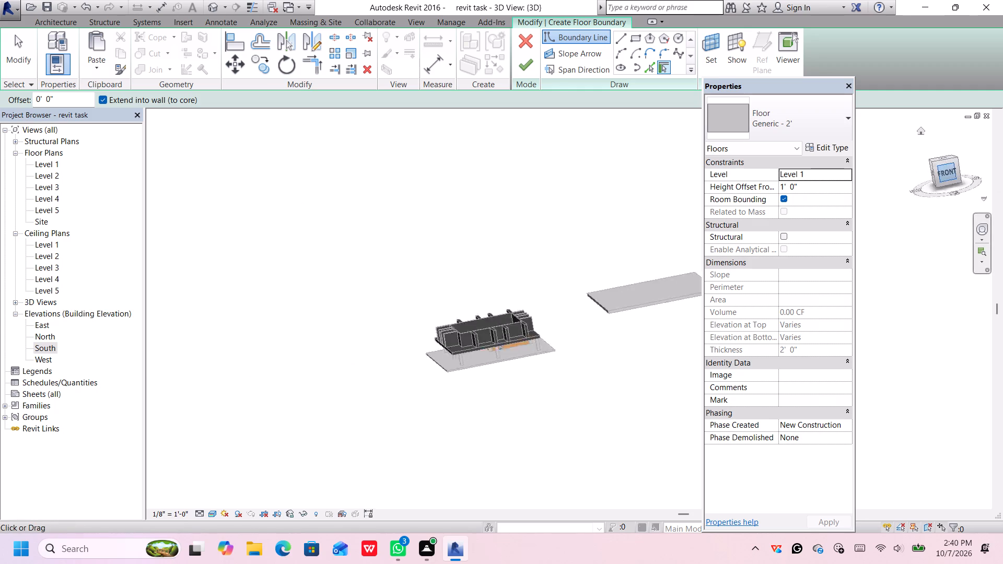
{"action": "left_click", "coordinate": [943, 156]}
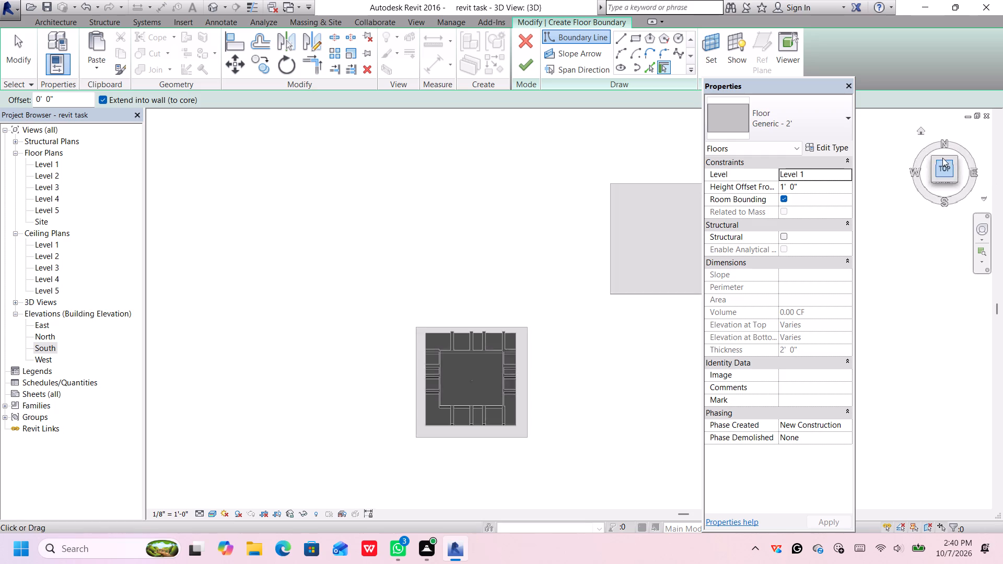
{"action": "scroll", "coordinate": [442, 355], "scroll_direction": "up", "scroll_amount": 4}
{"action": "scroll", "coordinate": [445, 354], "scroll_direction": "down", "scroll_amount": 1}
{"action": "scroll", "coordinate": [446, 352], "scroll_direction": "up", "scroll_amount": 2}
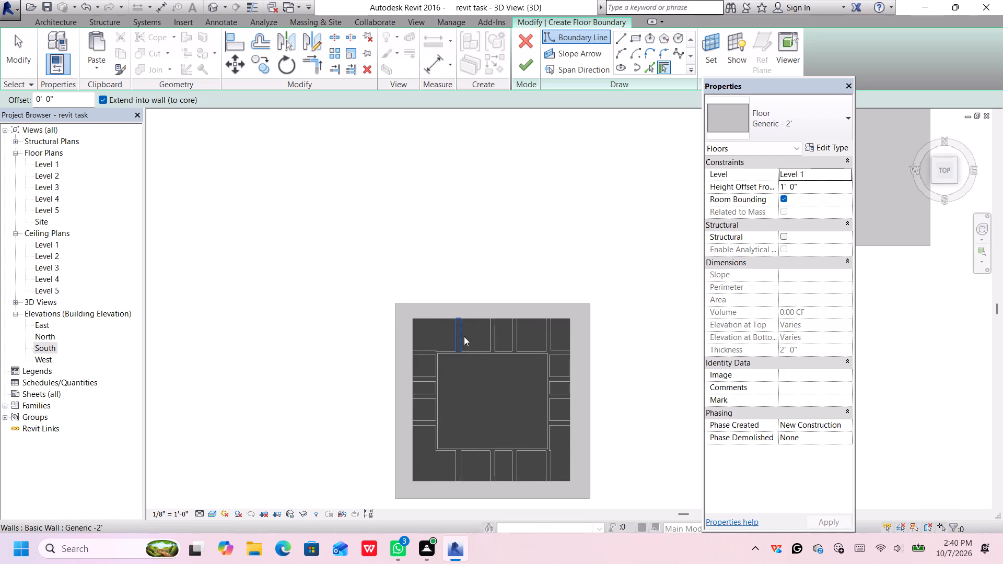
{"action": "scroll", "coordinate": [464, 336], "scroll_direction": "up", "scroll_amount": 2}
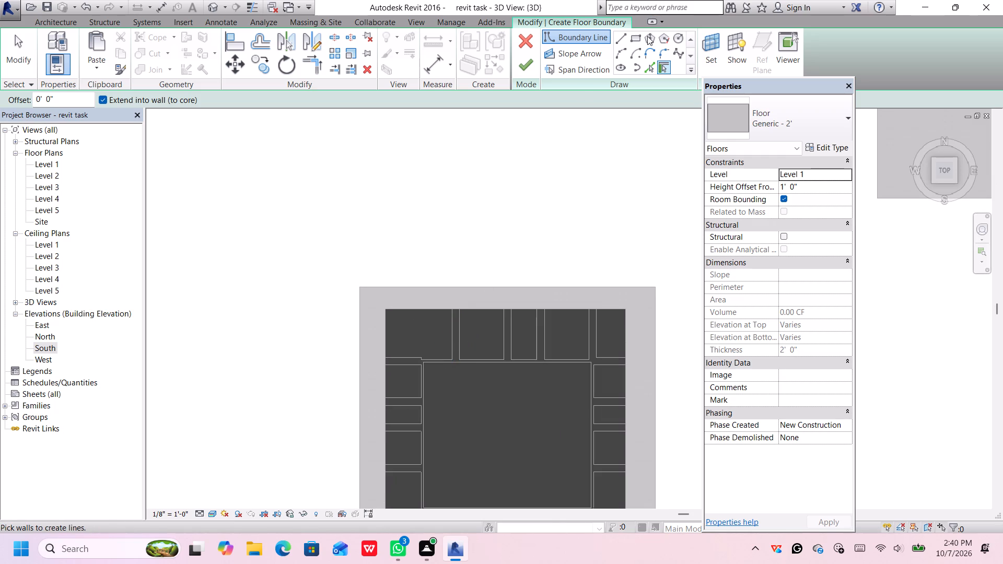
{"action": "left_click", "coordinate": [633, 39]}
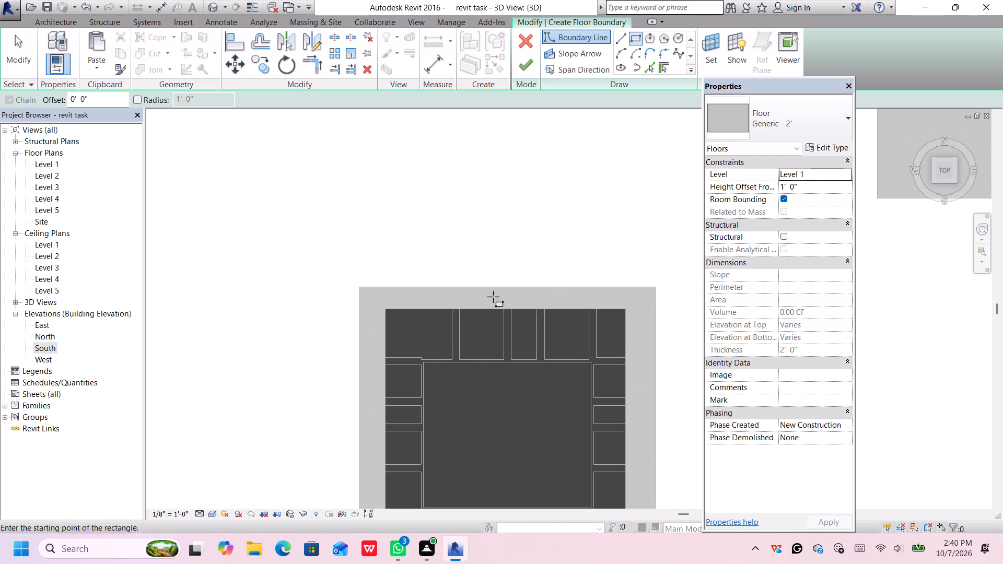
{"action": "scroll", "coordinate": [487, 304], "scroll_direction": "up", "scroll_amount": 1}
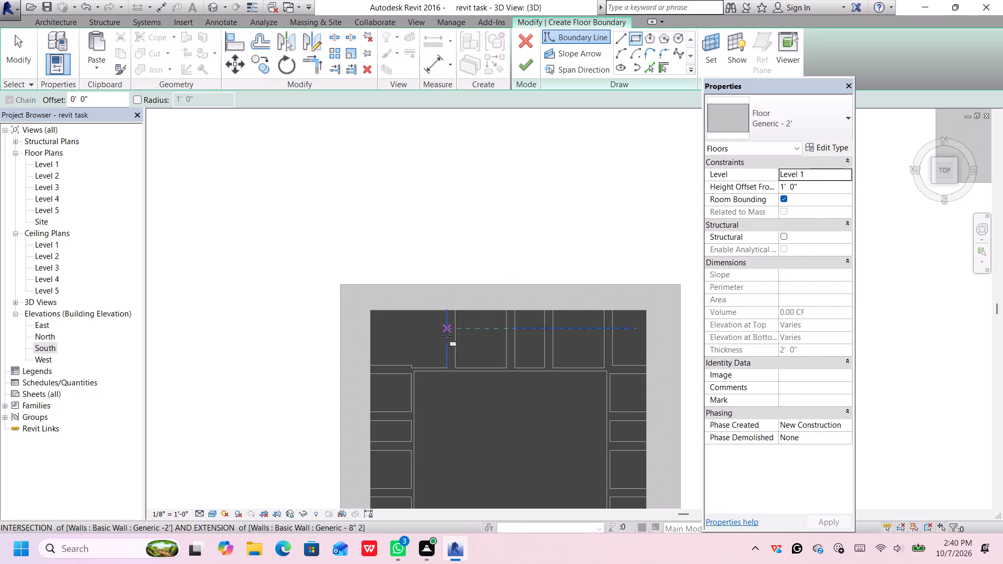
{"action": "scroll", "coordinate": [447, 336], "scroll_direction": "up", "scroll_amount": 4}
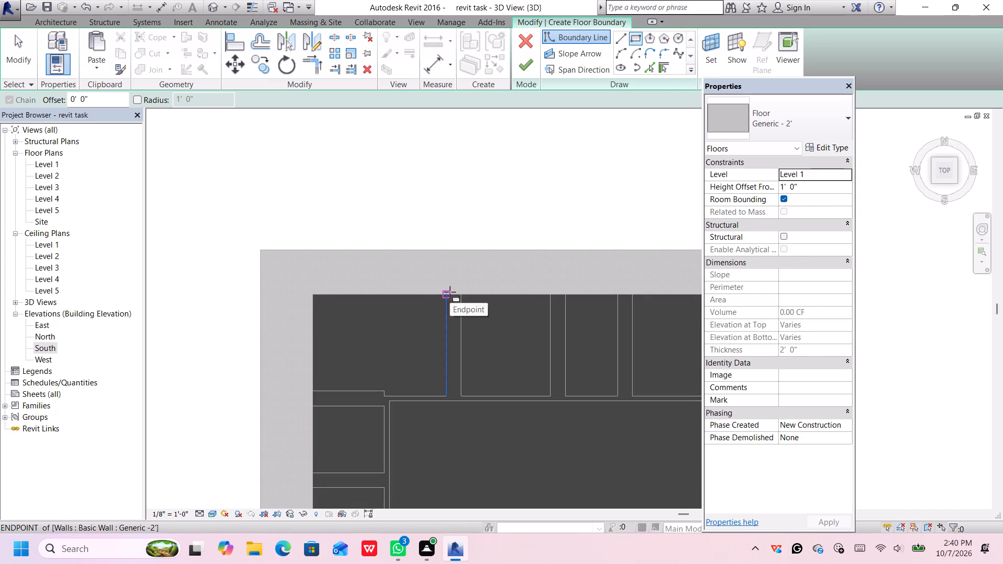
{"action": "left_click", "coordinate": [446, 292]}
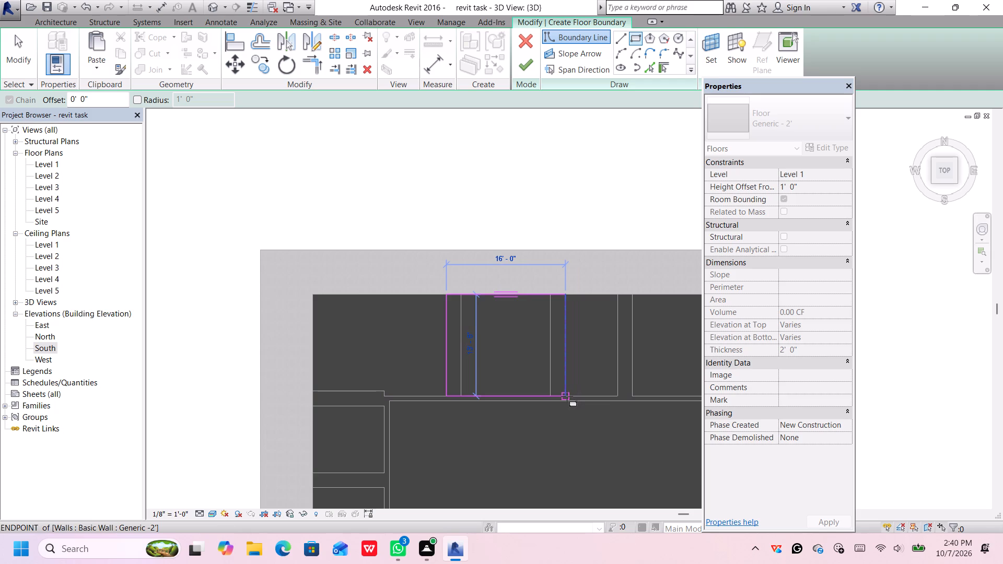
{"action": "left_click", "coordinate": [567, 396]}
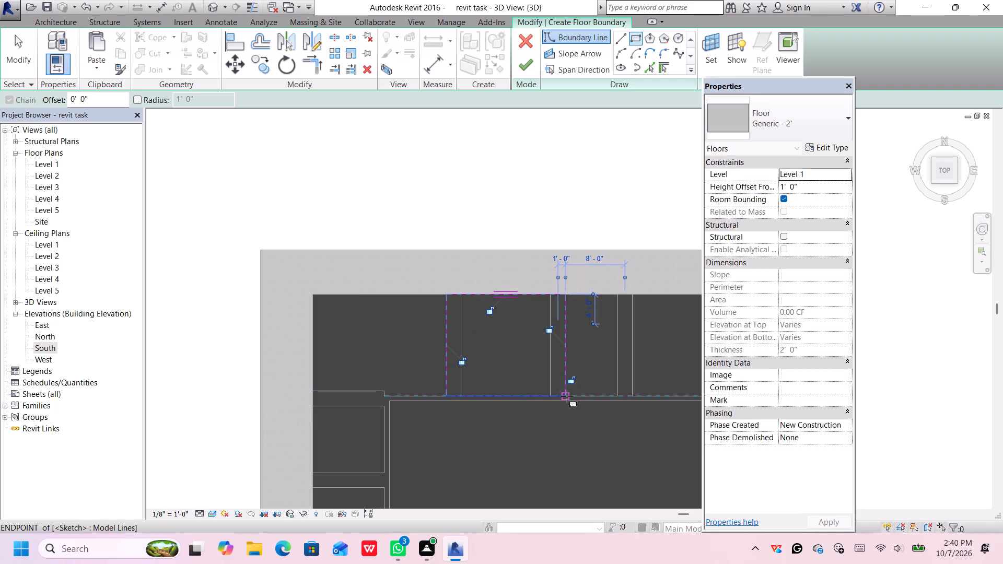
Set the new floor's level constraint to Level 3.
{"action": "left_click", "coordinate": [845, 176]}
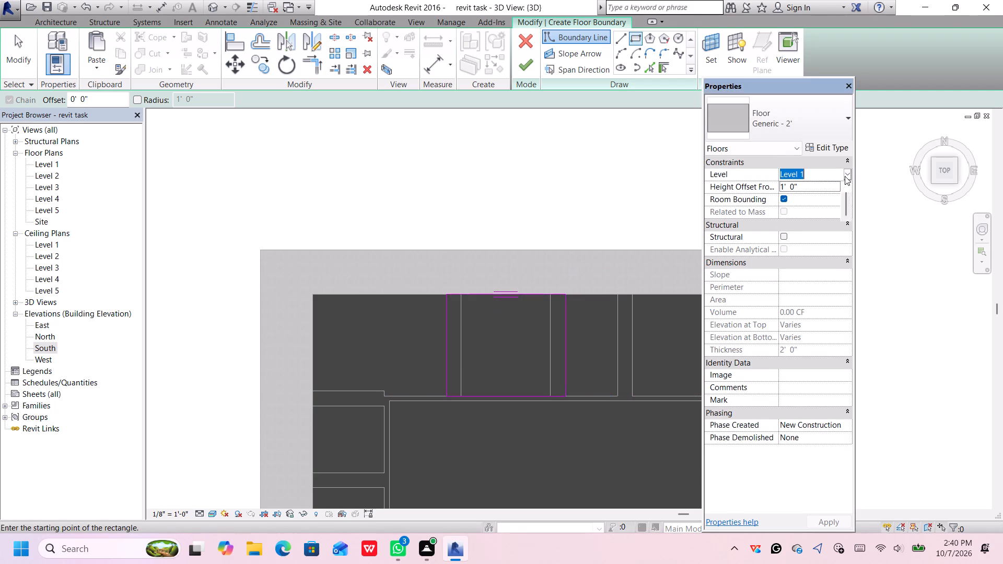
{"action": "left_click", "coordinate": [811, 205]}
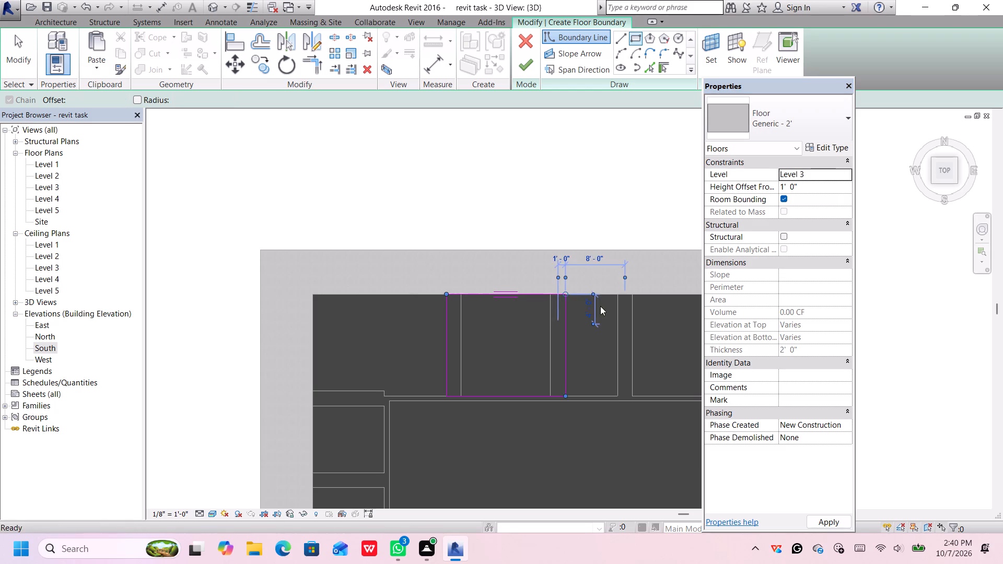
Sketch a second 16'-wide rectangular floor boundary around the eastern pair of north partition walls, reaching down to the enclosure wall.
{"action": "middle_click_drag", "start_coordinate": [600, 306], "coordinate": [453, 229]}
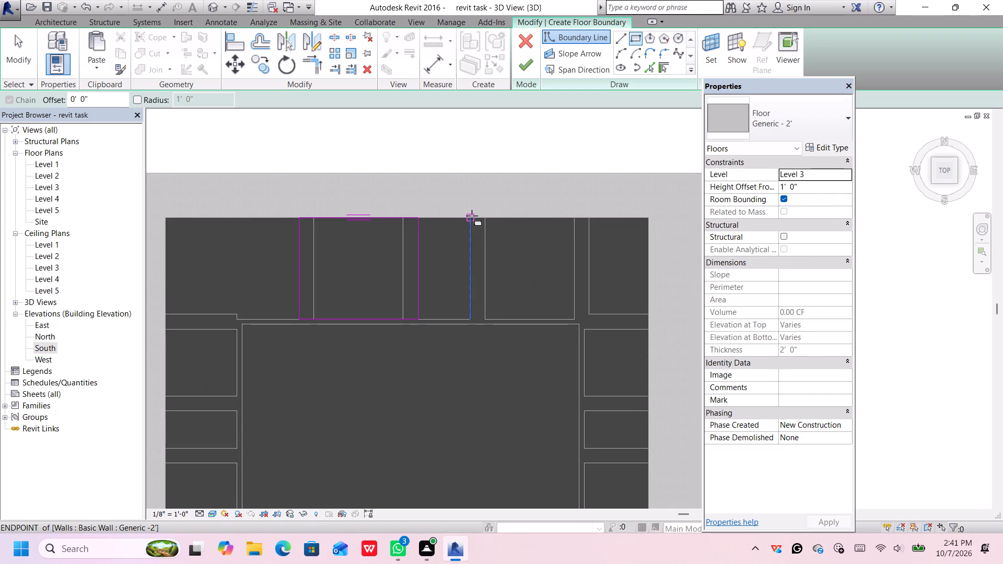
{"action": "left_click", "coordinate": [470, 216]}
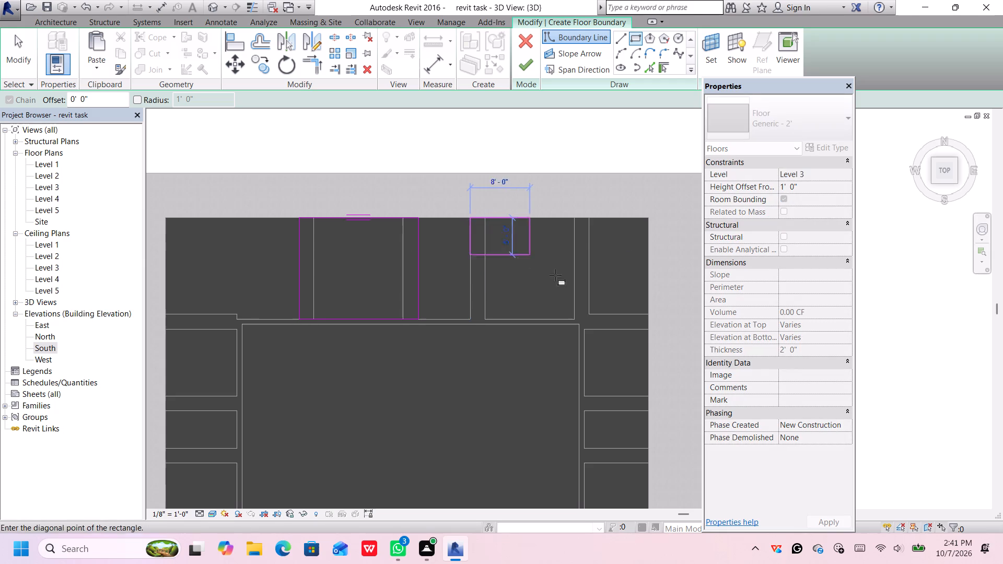
{"action": "left_click", "coordinate": [592, 323]}
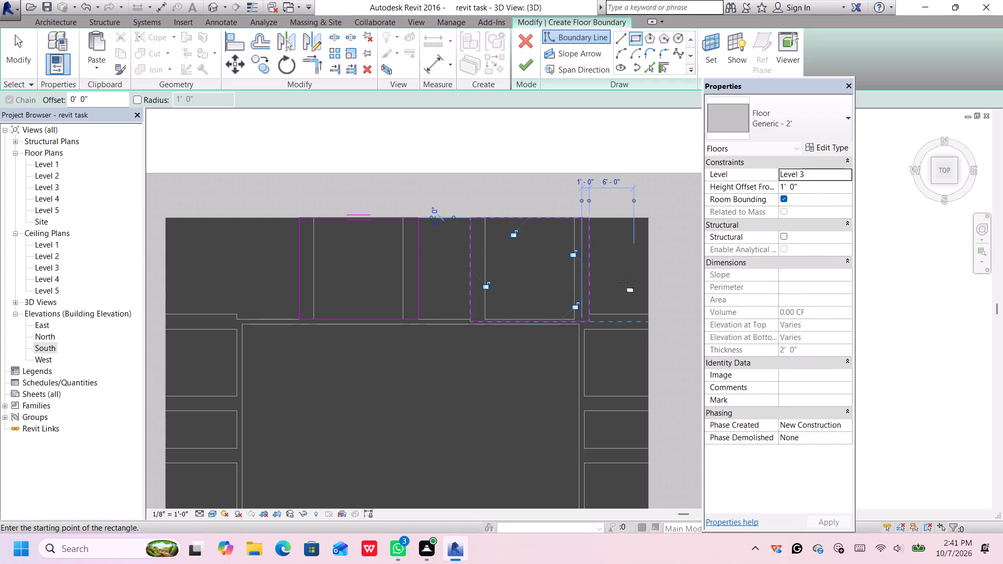
Sketch a 16'-wide rectangular floor boundary around the western pair of south partition walls, from the slab edge to the enclosure wall.
{"action": "scroll", "coordinate": [640, 278], "scroll_direction": "down", "scroll_amount": 3}
{"action": "middle_click_drag", "start_coordinate": [655, 308], "coordinate": [650, 199]}
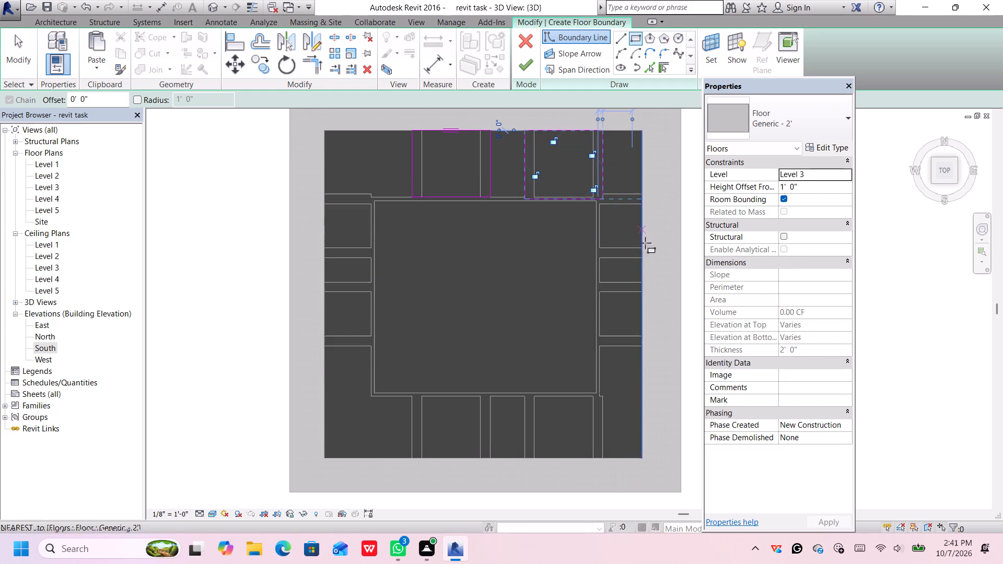
{"action": "middle_click_drag", "start_coordinate": [638, 363], "coordinate": [637, 319]}
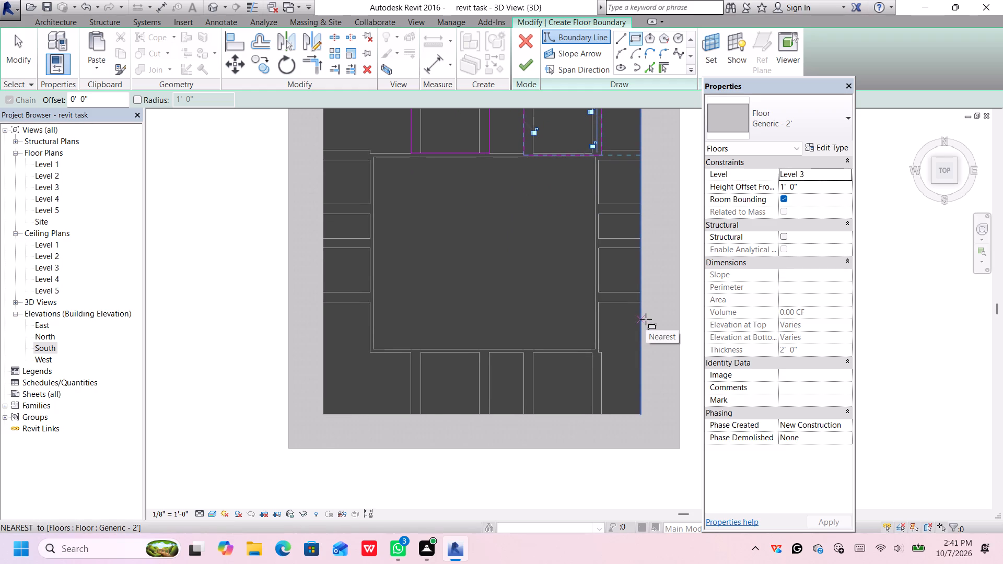
{"action": "left_click", "coordinate": [411, 414]}
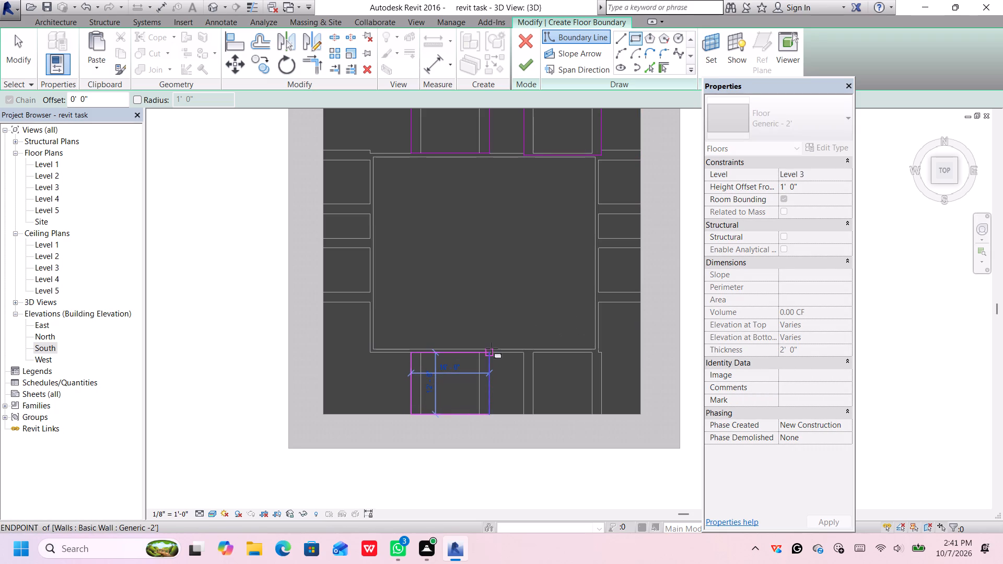
{"action": "left_click", "coordinate": [491, 350]}
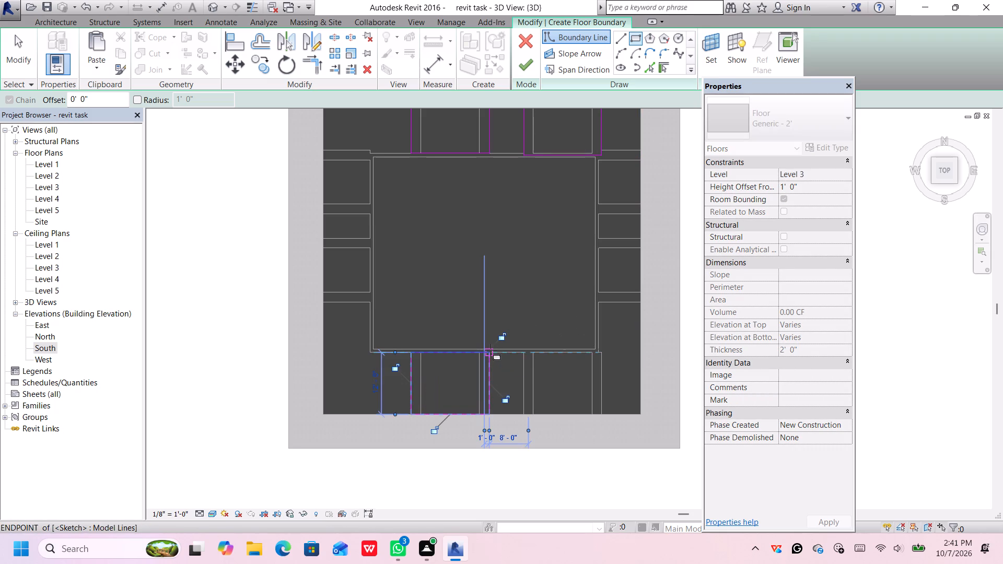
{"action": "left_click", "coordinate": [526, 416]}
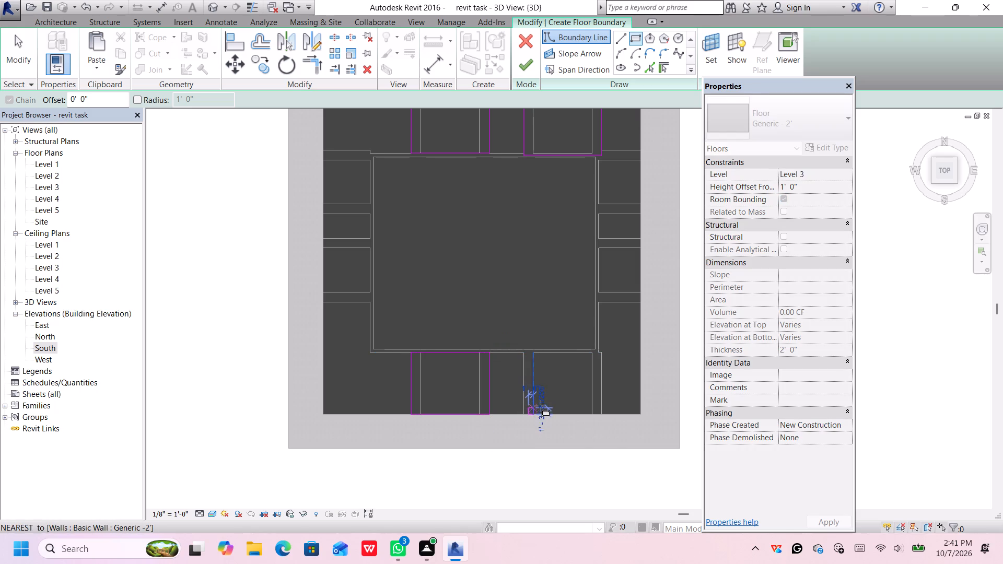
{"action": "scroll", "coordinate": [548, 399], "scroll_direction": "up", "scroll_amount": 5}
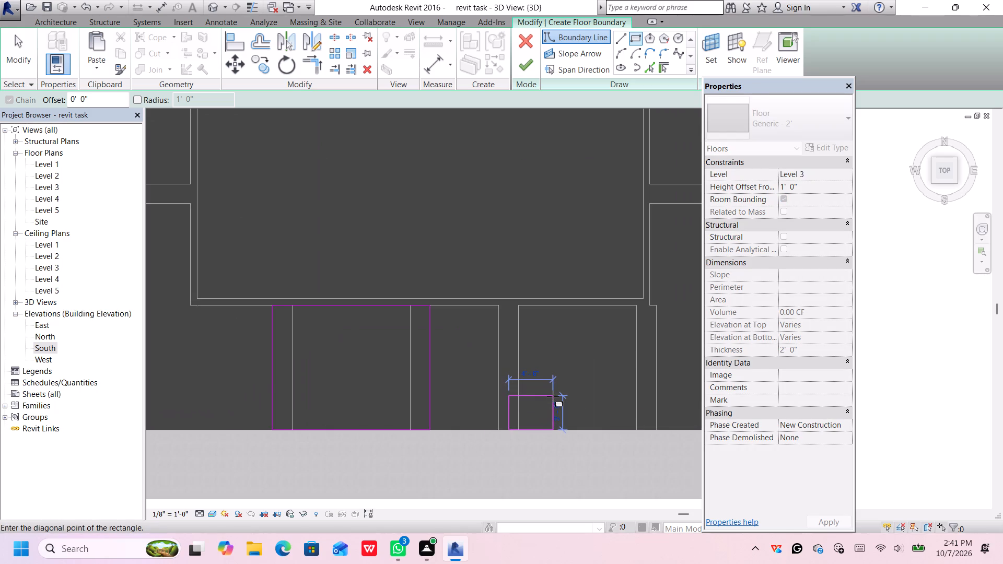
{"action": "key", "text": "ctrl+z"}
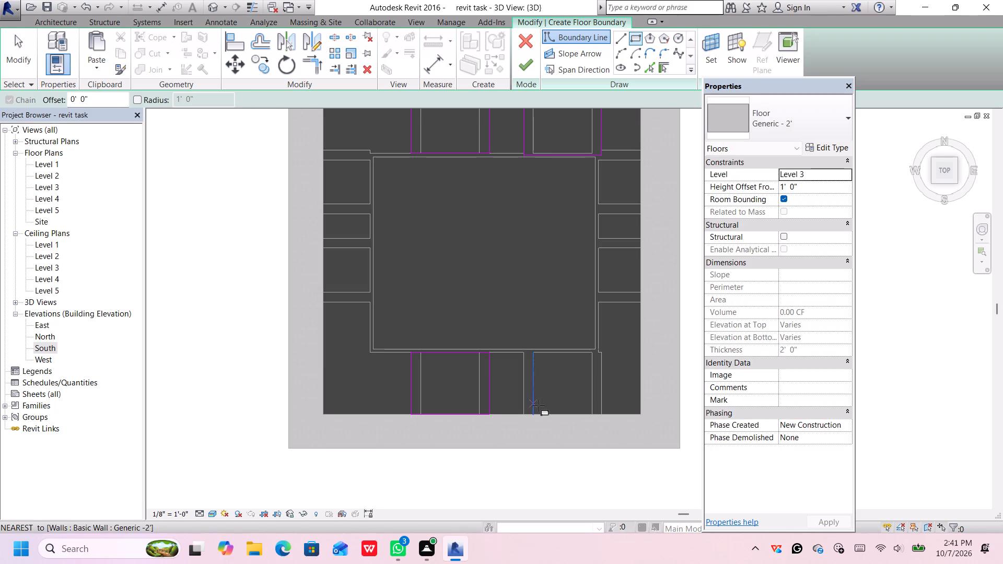
Sketch a rectangular floor boundary 16' by about 12'-8" around the eastern pair of south partition walls.
{"action": "scroll", "coordinate": [519, 417], "scroll_direction": "up", "scroll_amount": 4}
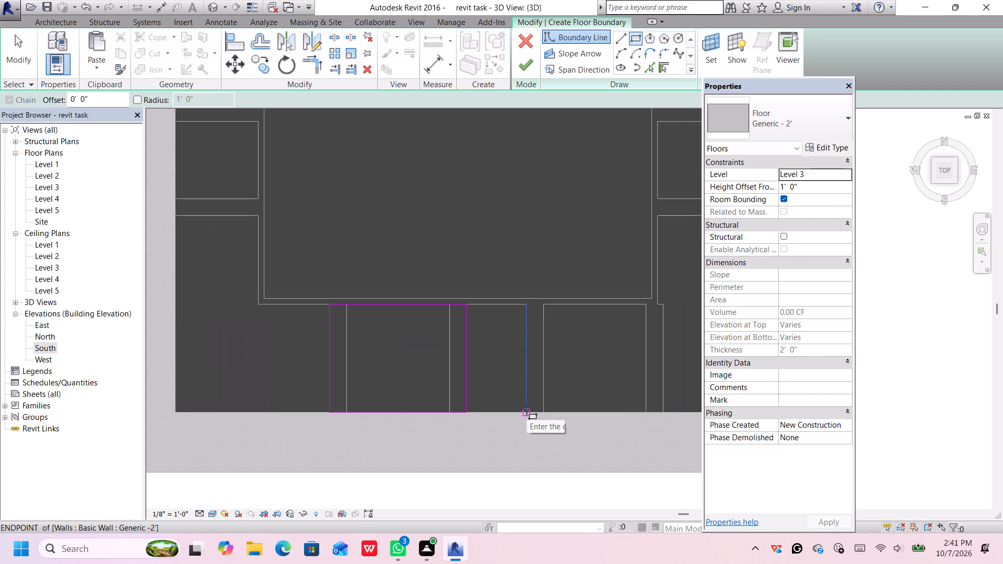
{"action": "left_click", "coordinate": [527, 410]}
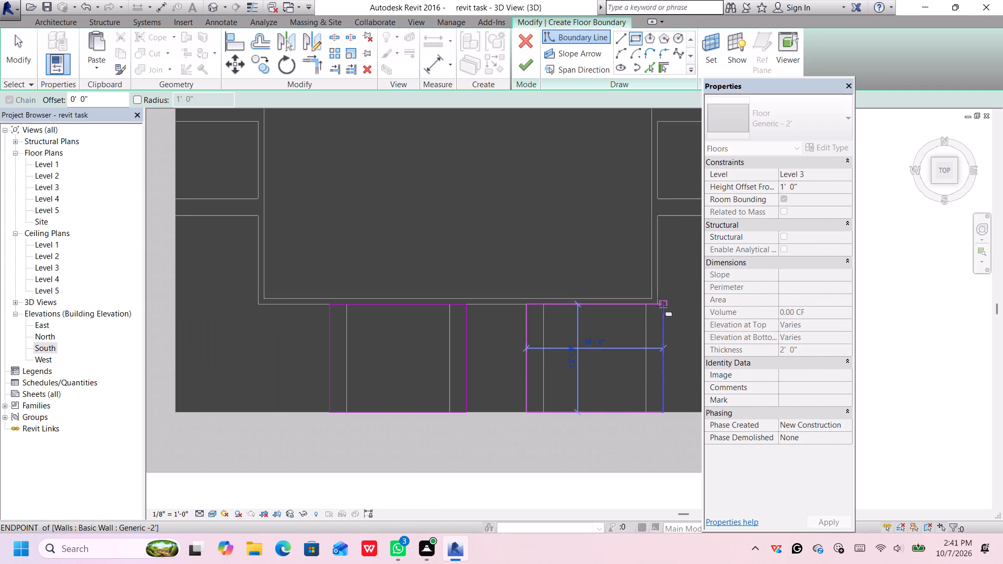
{"action": "left_click", "coordinate": [663, 305]}
Examine the sketched floor boundaries from the front to check their height relative to the partition walls and the ground slab.
{"action": "scroll", "coordinate": [542, 463], "scroll_direction": "down", "scroll_amount": 3}
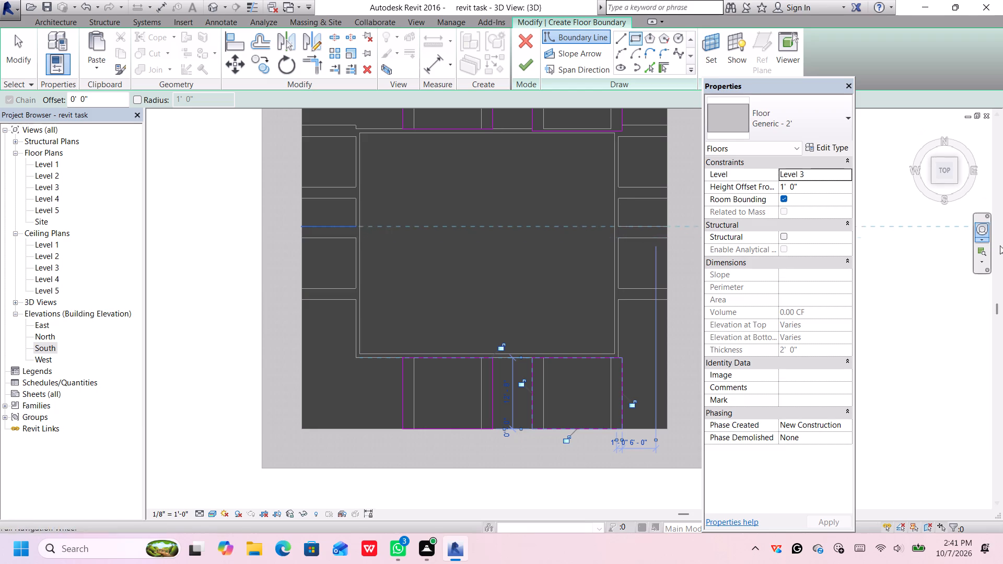
{"action": "left_click", "coordinate": [945, 181]}
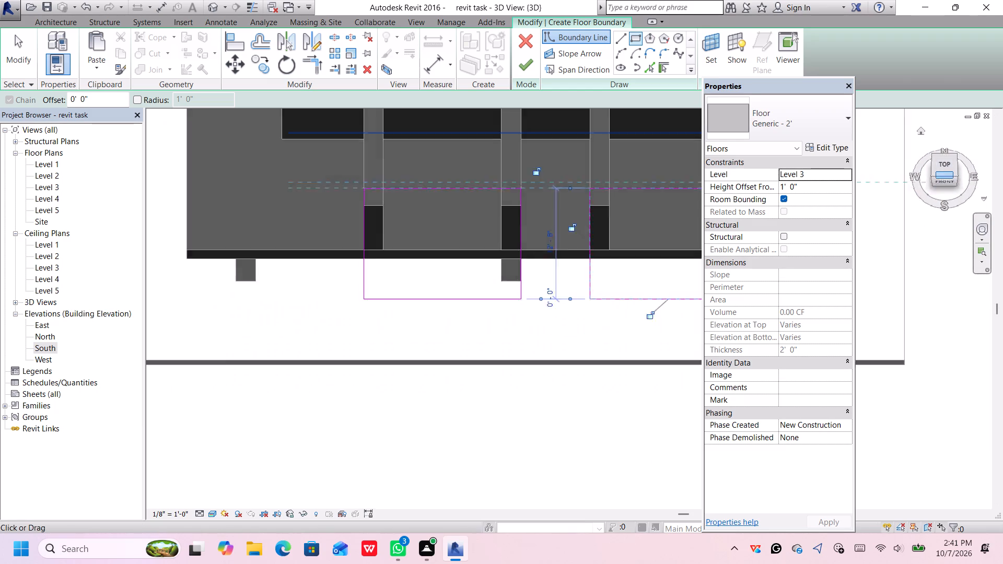
{"action": "scroll", "coordinate": [926, 204], "scroll_direction": "down", "scroll_amount": 1}
{"action": "scroll", "coordinate": [925, 205], "scroll_direction": "up", "scroll_amount": 1}
{"action": "scroll", "coordinate": [925, 206], "scroll_direction": "down", "scroll_amount": 1}
{"action": "scroll", "coordinate": [925, 206], "scroll_direction": "up", "scroll_amount": 1}
{"action": "scroll", "coordinate": [925, 206], "scroll_direction": "down", "scroll_amount": 3}
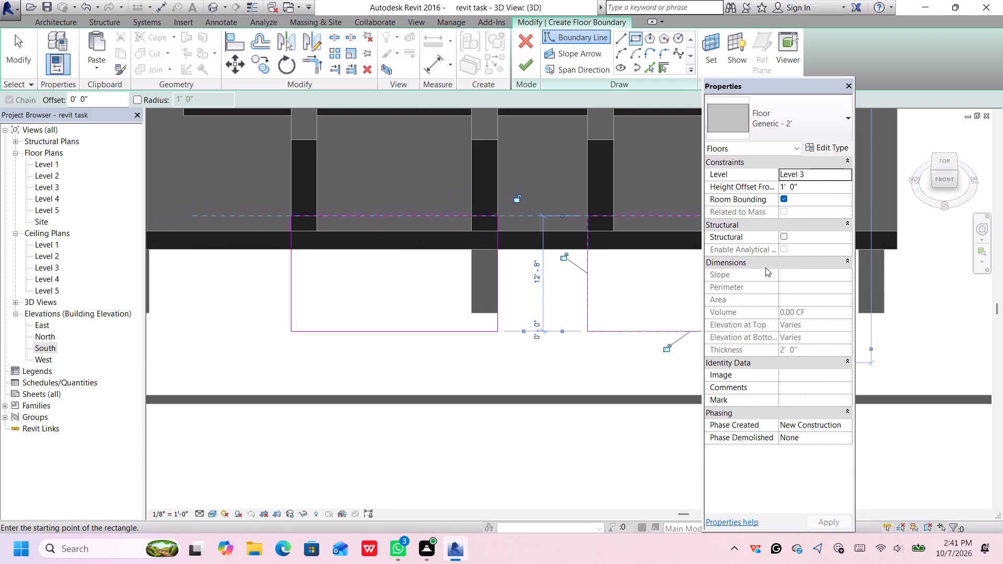
{"action": "scroll", "coordinate": [740, 271], "scroll_direction": "down", "scroll_amount": 4}
{"action": "left_click", "coordinate": [948, 178]}
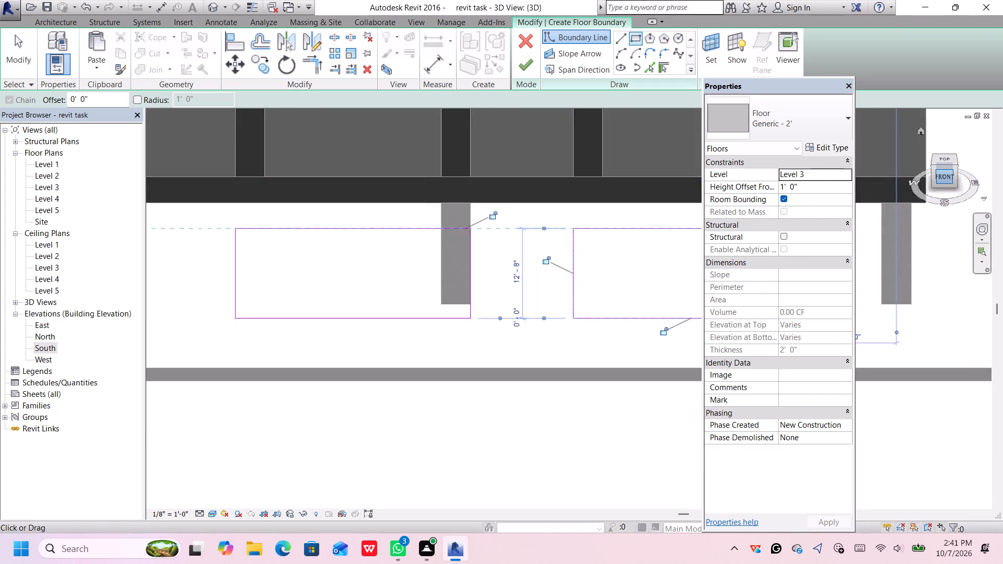
{"action": "scroll", "coordinate": [551, 343], "scroll_direction": "down", "scroll_amount": 6}
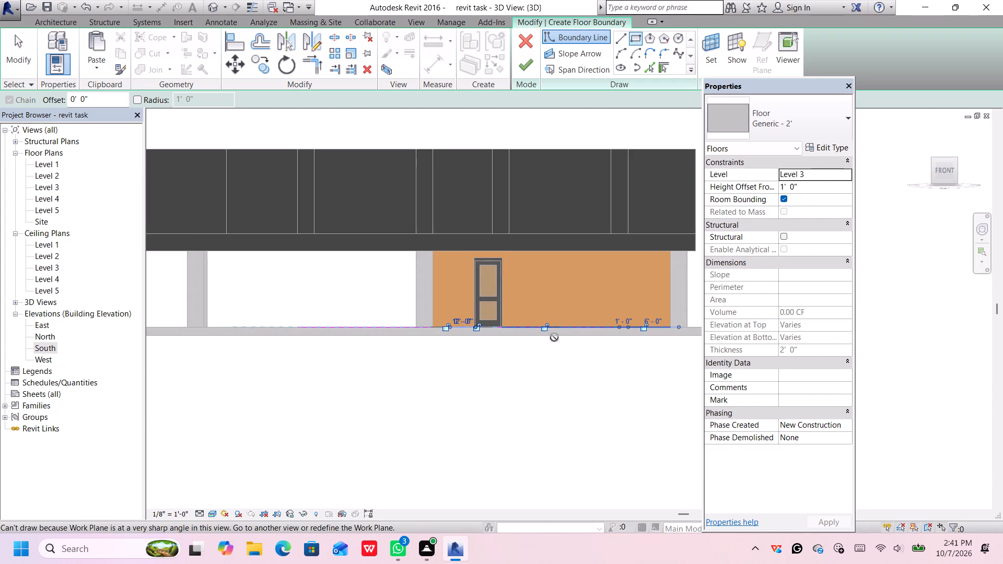
Finish the sketched boundaries as Generic - 2' floor pieces on Level 3 over the north and south partition wall pairs.
{"action": "scroll", "coordinate": [555, 339], "scroll_direction": "down", "scroll_amount": 5}
{"action": "scroll", "coordinate": [663, 241], "scroll_direction": "up", "scroll_amount": 2}
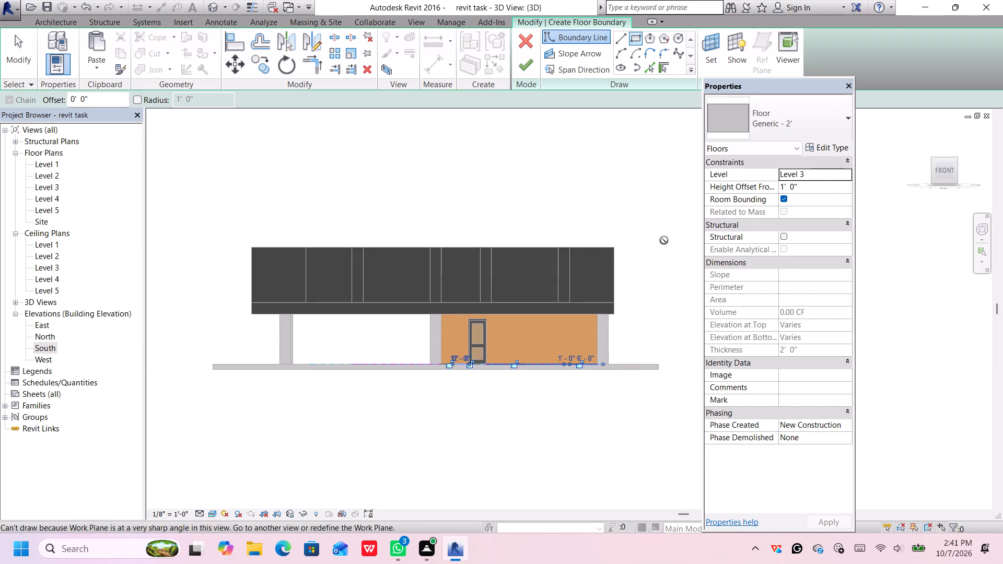
{"action": "left_click", "coordinate": [529, 68]}
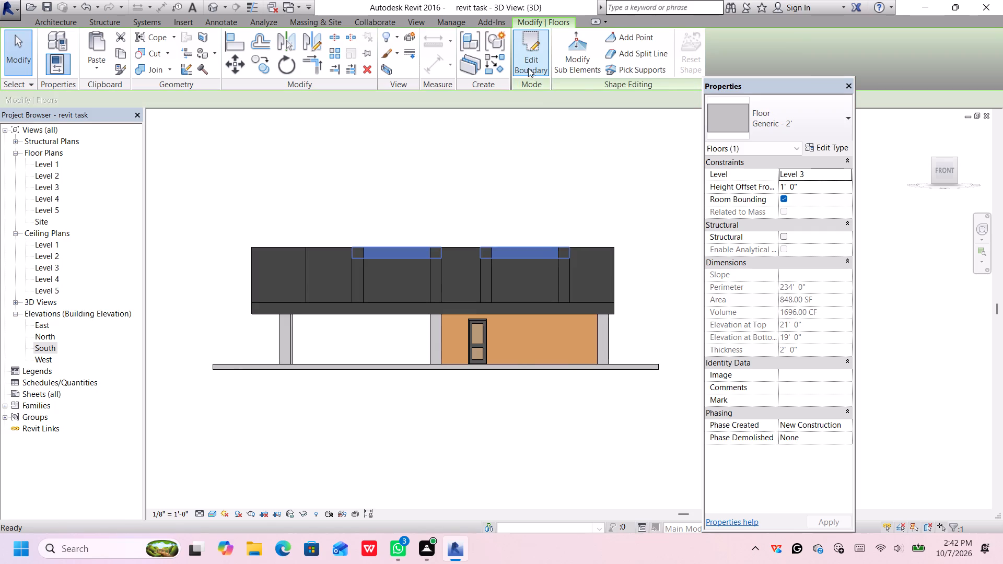
{"action": "scroll", "coordinate": [513, 252], "scroll_direction": "up", "scroll_amount": 4}
{"action": "scroll", "coordinate": [519, 250], "scroll_direction": "down", "scroll_amount": 3}
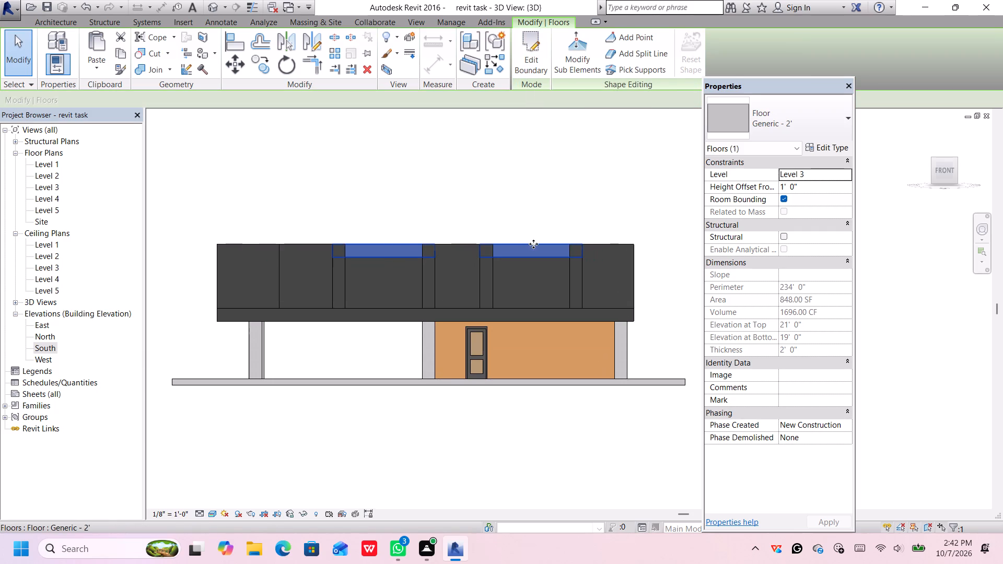
{"action": "middle_click_drag", "start_coordinate": [537, 246], "coordinate": [607, 277]}
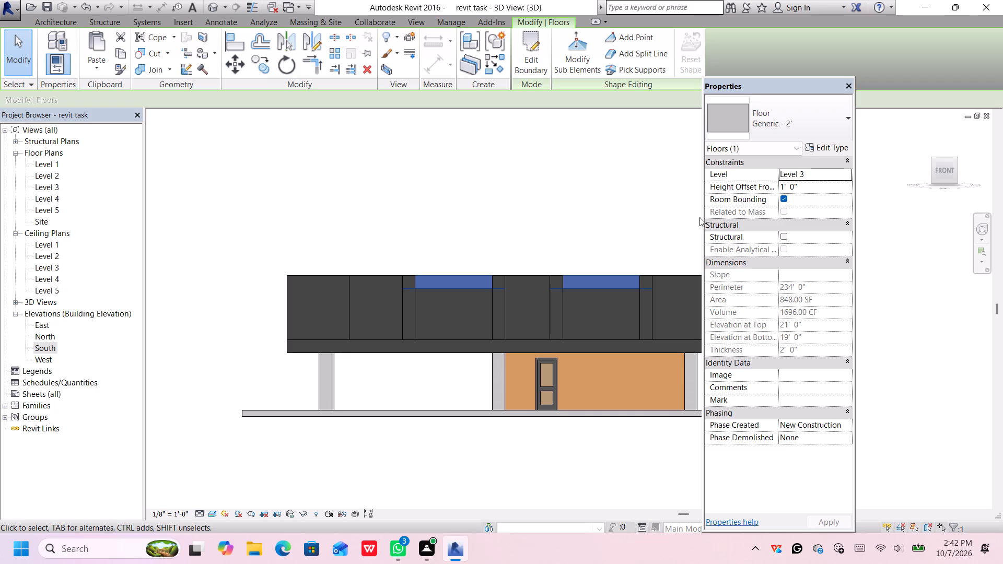
{"action": "left_click", "coordinate": [654, 220]}
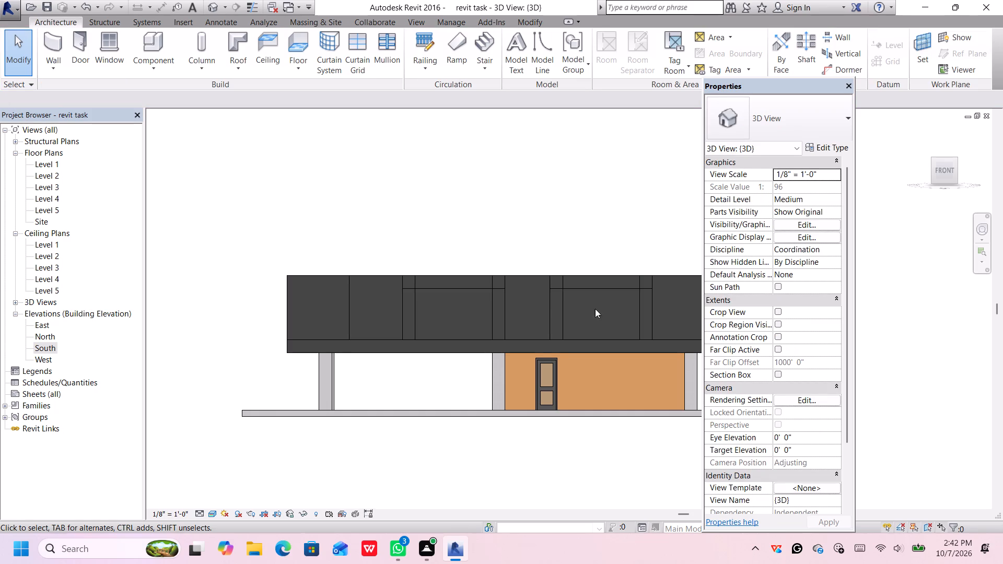
Examine the new floor pieces over the partition walls from an isometric view of the building.
{"action": "scroll", "coordinate": [572, 292], "scroll_direction": "up", "scroll_amount": 1}
{"action": "left_click", "coordinate": [935, 159]}
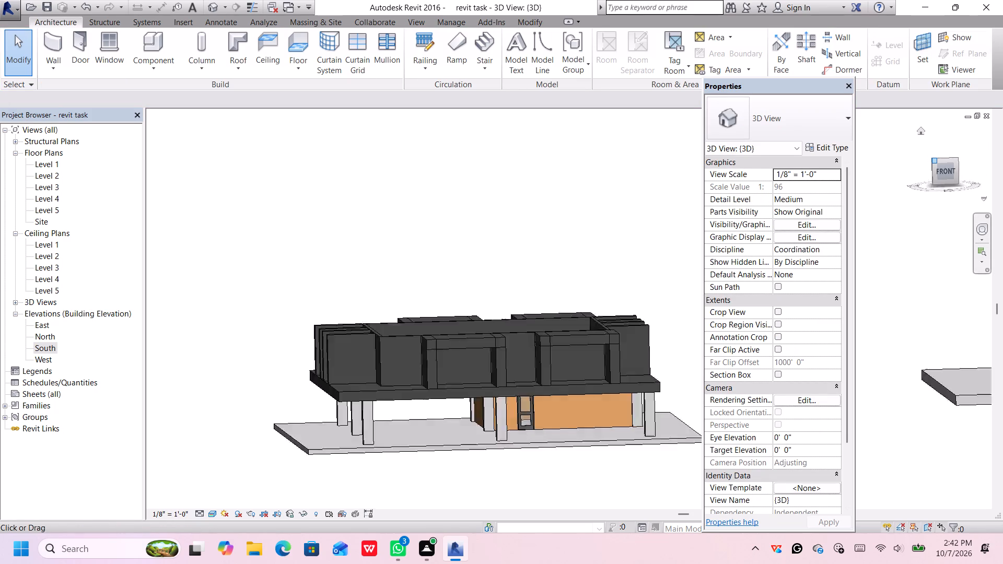
{"action": "scroll", "coordinate": [597, 396], "scroll_direction": "up", "scroll_amount": 3}
{"action": "scroll", "coordinate": [596, 393], "scroll_direction": "down", "scroll_amount": 1}
{"action": "scroll", "coordinate": [596, 393], "scroll_direction": "up", "scroll_amount": 2}
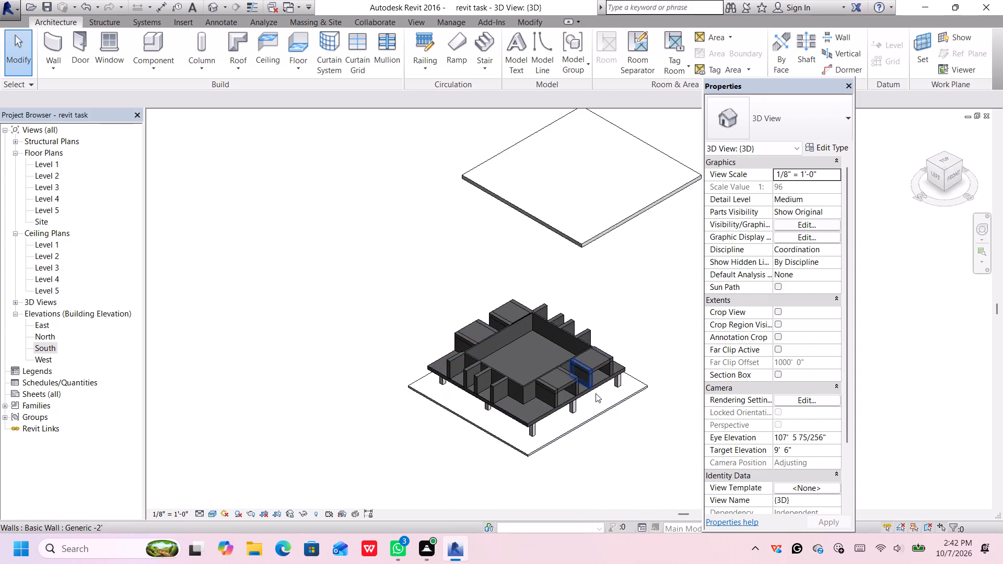
{"action": "scroll", "coordinate": [596, 393], "scroll_direction": "up", "scroll_amount": 1}
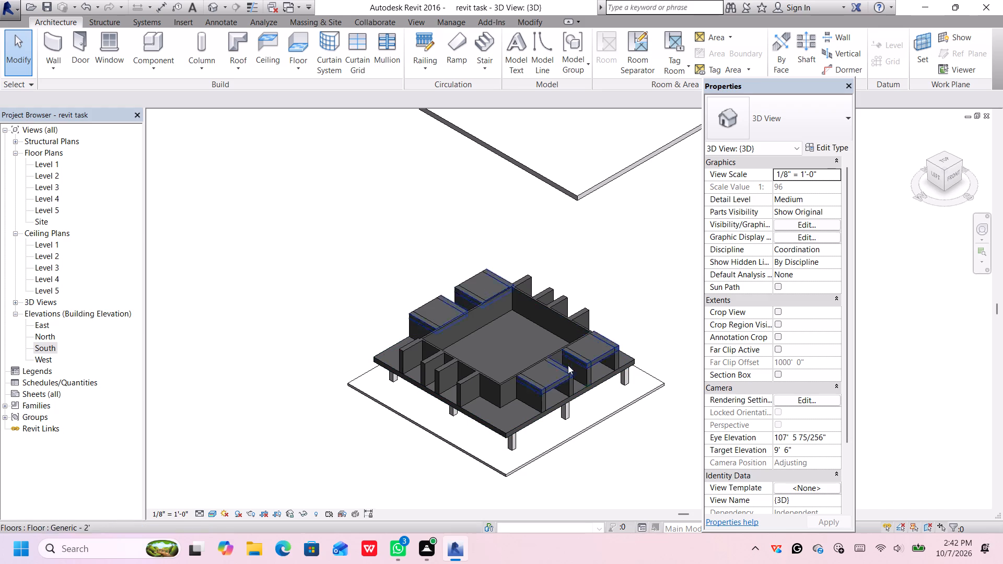
{"action": "middle_click_drag", "start_coordinate": [620, 306], "coordinate": [620, 323]}
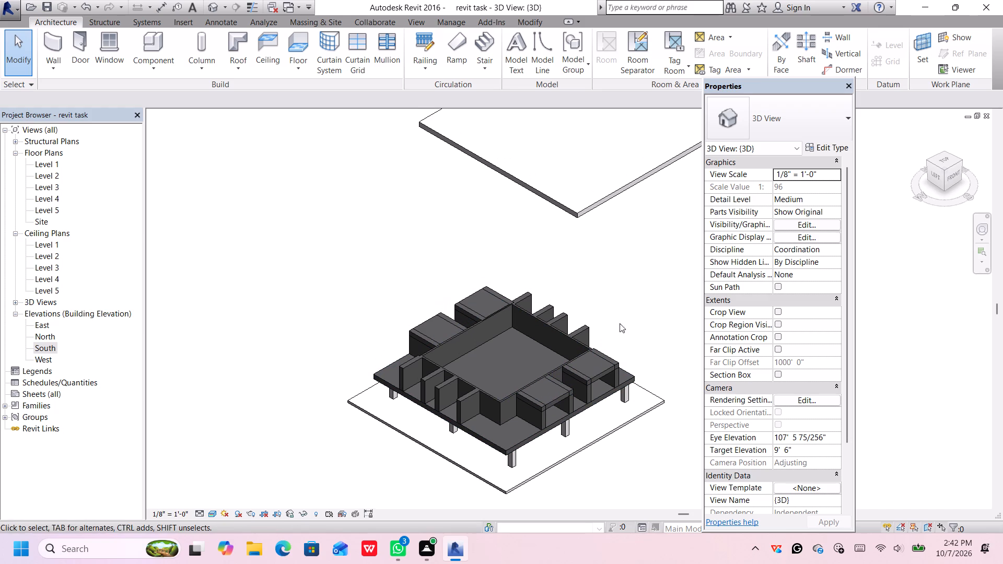
{"action": "scroll", "coordinate": [618, 348], "scroll_direction": "up", "scroll_amount": 1}
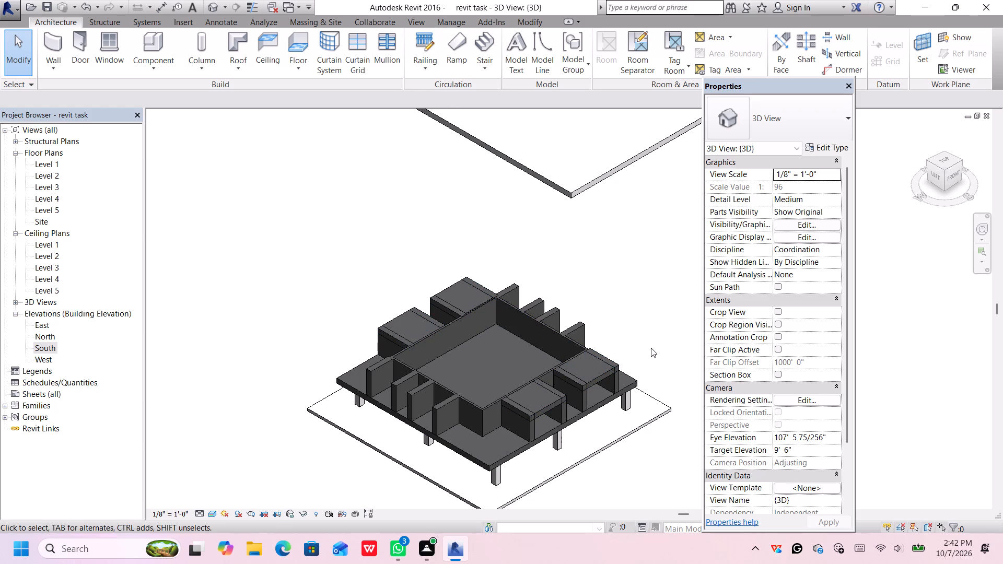
Start the Paint command and save the project.
{"action": "left_click", "coordinate": [520, 20]}
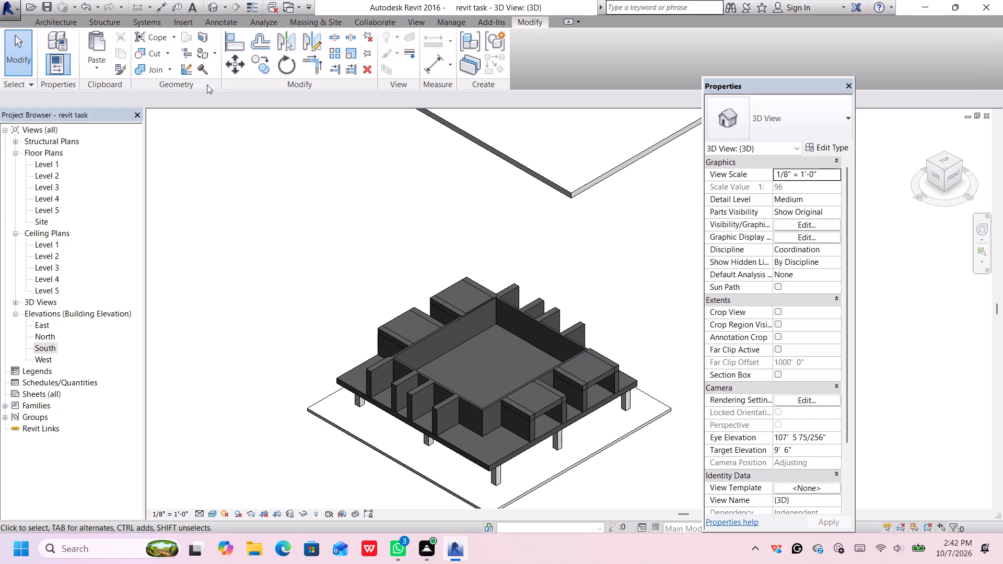
{"action": "left_click", "coordinate": [201, 52]}
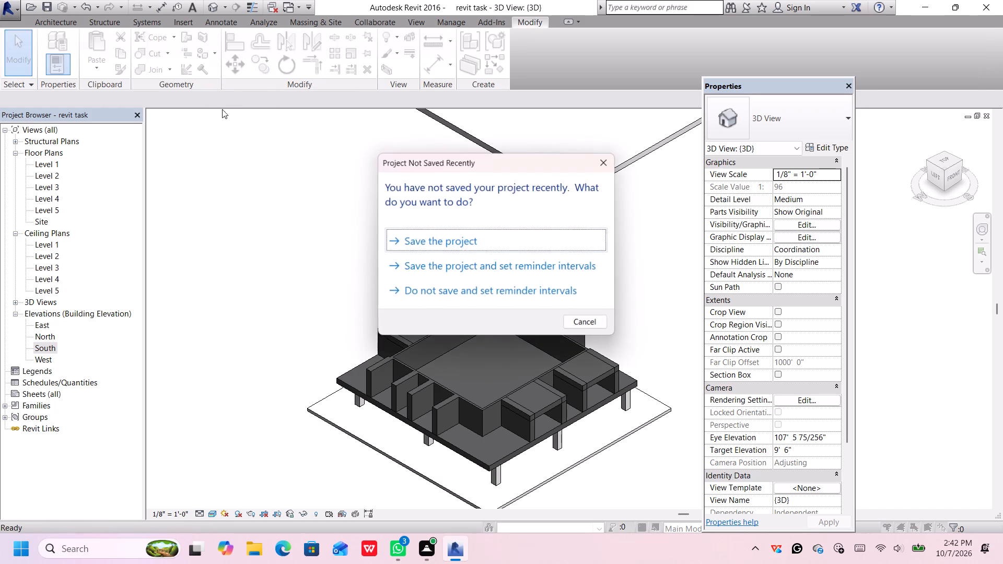
{"action": "left_click", "coordinate": [428, 241]}
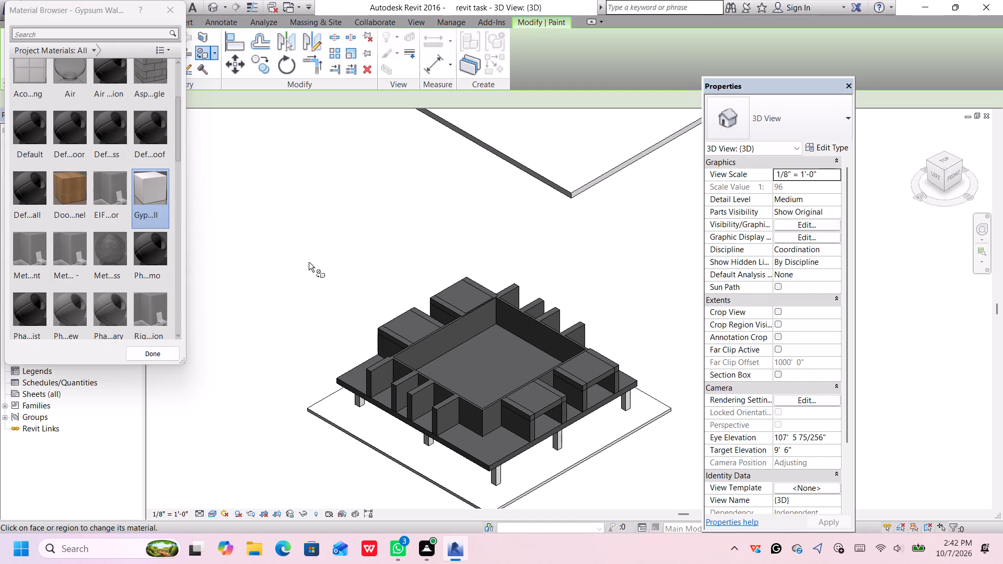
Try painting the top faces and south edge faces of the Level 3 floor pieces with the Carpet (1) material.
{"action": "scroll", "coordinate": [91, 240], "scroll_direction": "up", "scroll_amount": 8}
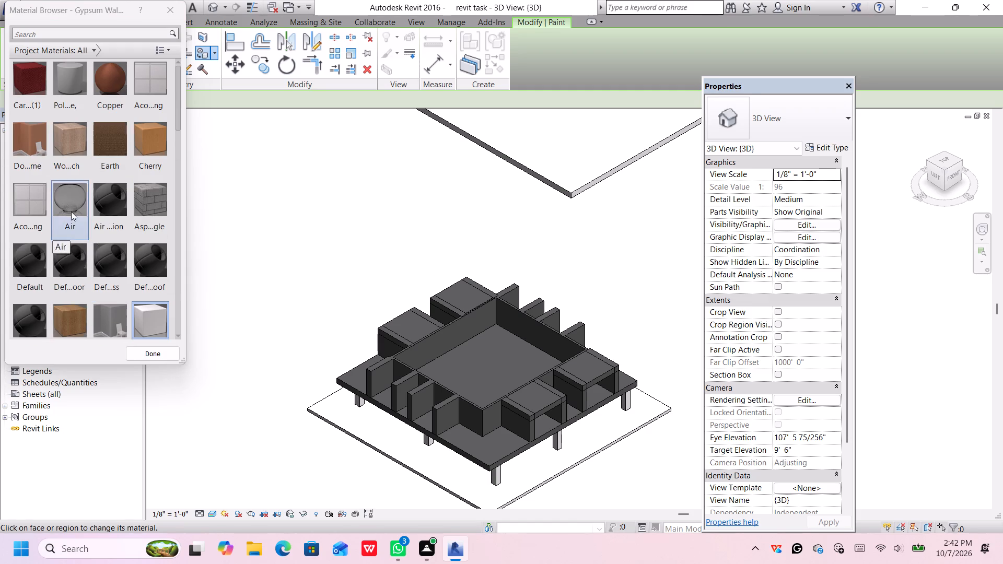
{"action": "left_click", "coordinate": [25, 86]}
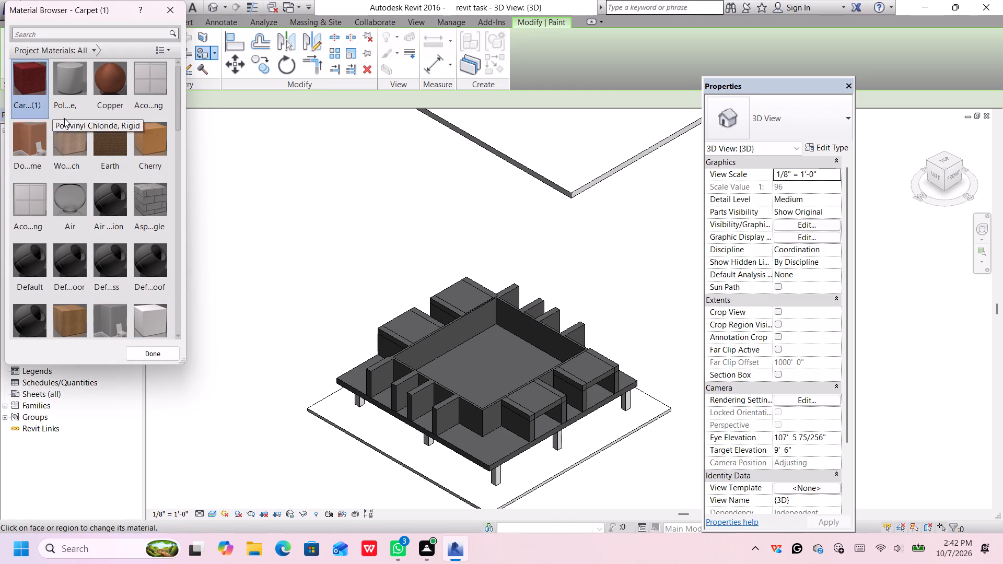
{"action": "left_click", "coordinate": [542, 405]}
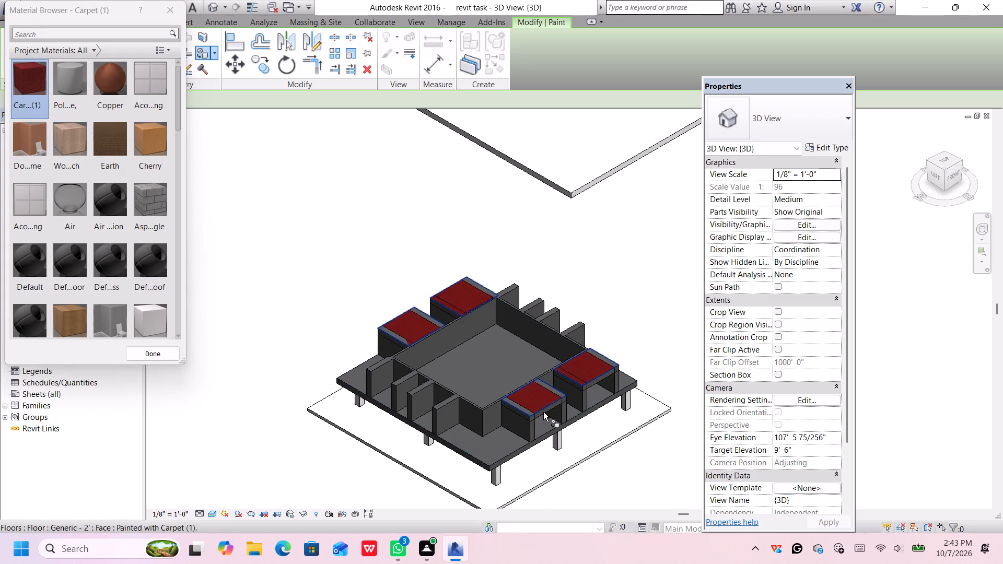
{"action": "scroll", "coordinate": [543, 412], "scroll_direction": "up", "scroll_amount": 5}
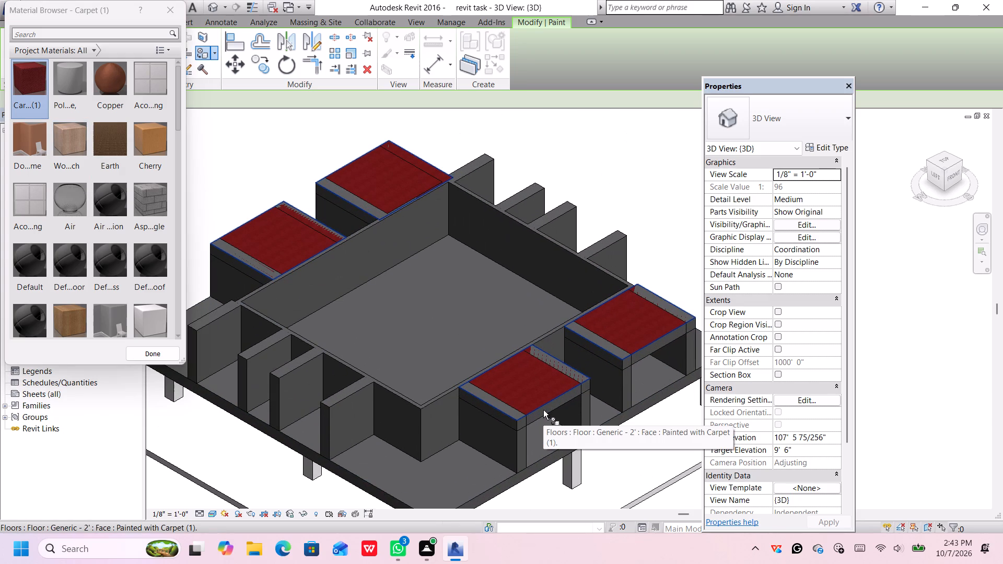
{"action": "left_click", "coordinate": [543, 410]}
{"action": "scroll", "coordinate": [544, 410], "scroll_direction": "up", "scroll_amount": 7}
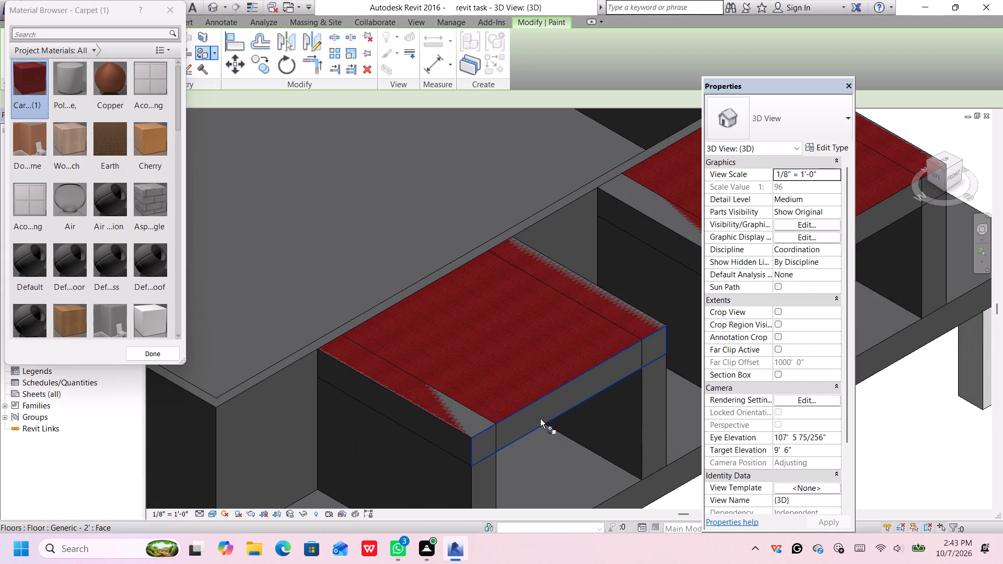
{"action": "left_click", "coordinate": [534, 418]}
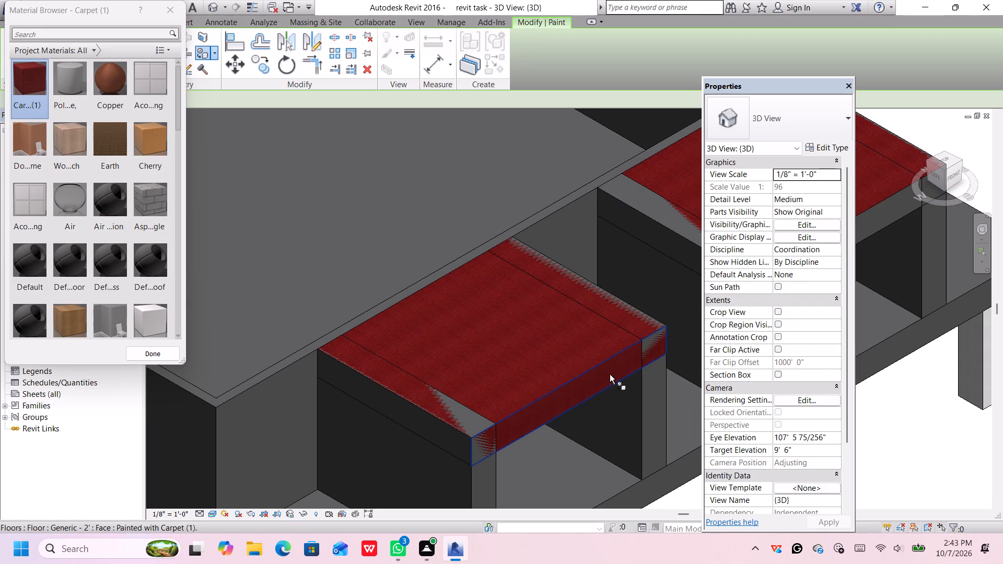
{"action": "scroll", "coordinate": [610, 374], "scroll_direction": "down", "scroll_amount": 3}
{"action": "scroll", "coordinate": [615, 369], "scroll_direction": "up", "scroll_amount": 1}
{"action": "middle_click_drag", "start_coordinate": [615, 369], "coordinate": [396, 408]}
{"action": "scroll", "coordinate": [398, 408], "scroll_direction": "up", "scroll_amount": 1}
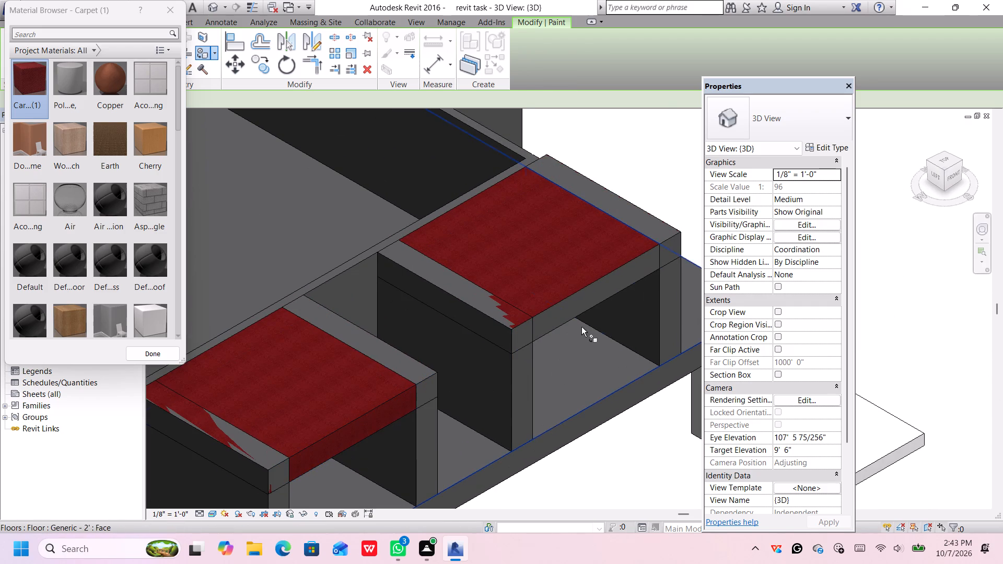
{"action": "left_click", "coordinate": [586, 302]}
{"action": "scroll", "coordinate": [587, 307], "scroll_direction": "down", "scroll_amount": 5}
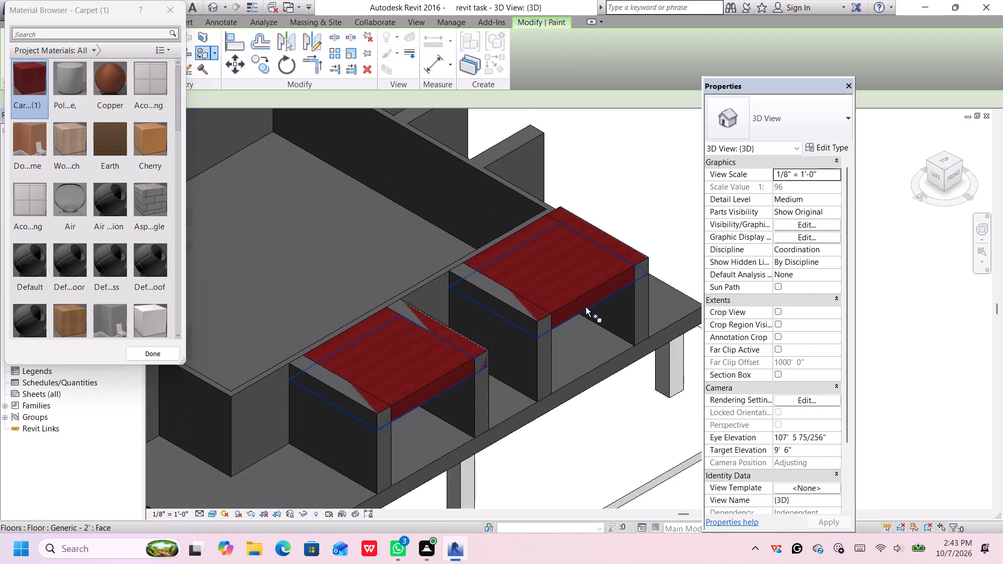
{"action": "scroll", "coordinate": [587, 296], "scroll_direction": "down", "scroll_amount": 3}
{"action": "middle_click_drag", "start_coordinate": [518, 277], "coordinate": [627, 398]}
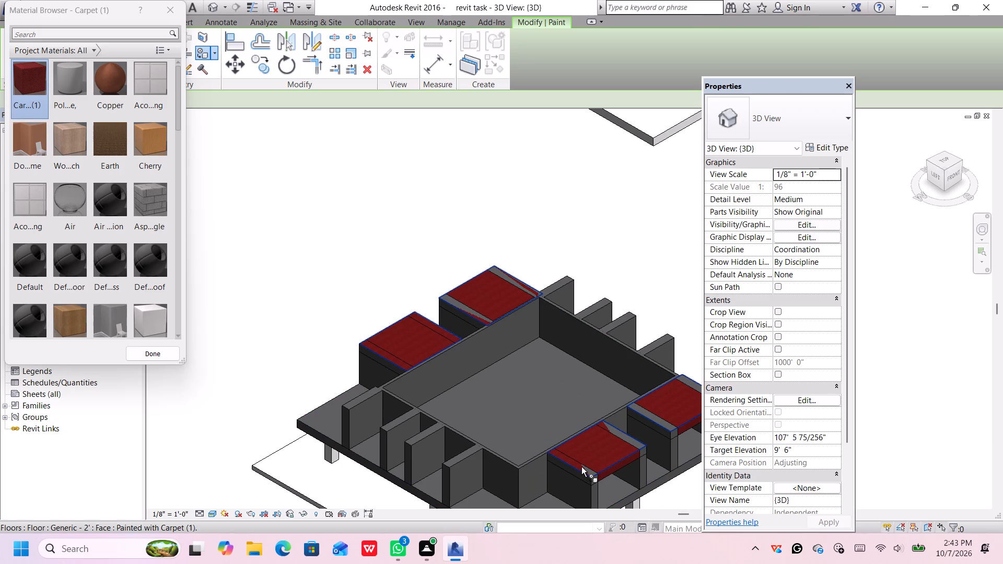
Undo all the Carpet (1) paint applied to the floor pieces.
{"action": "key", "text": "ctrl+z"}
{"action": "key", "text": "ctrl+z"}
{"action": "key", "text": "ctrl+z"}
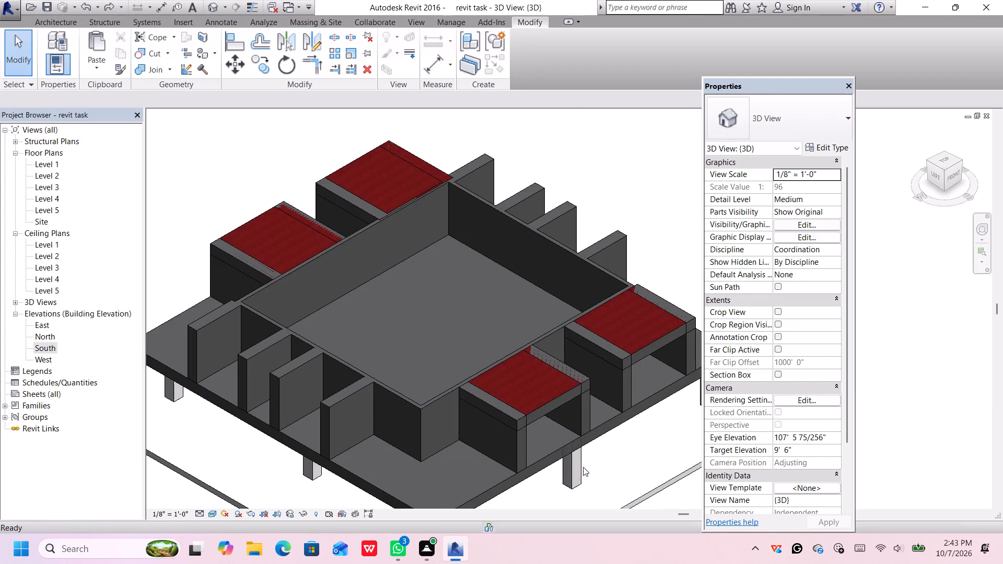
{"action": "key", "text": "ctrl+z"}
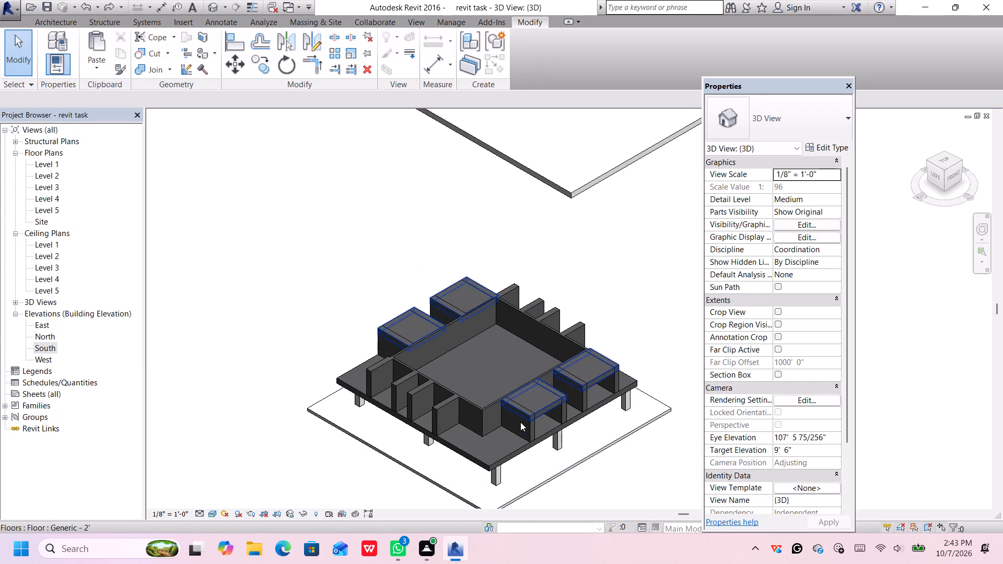
Paint the outer west side and south end face of the westernmost south partition wall with Carpet (1).
{"action": "scroll", "coordinate": [521, 422], "scroll_direction": "up", "scroll_amount": 3}
{"action": "middle_click_drag", "start_coordinate": [534, 429], "coordinate": [514, 377]}
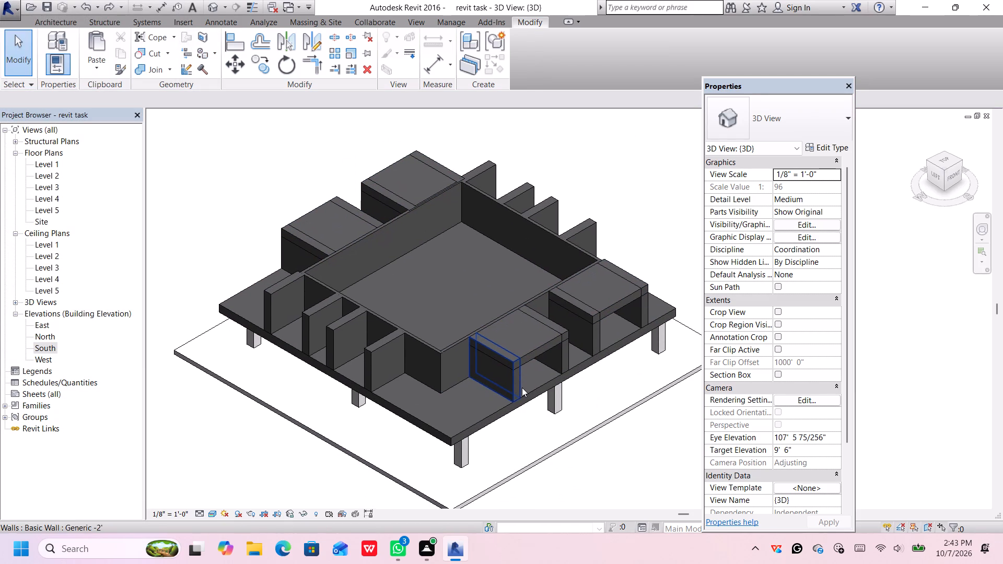
{"action": "left_click", "coordinate": [203, 51]}
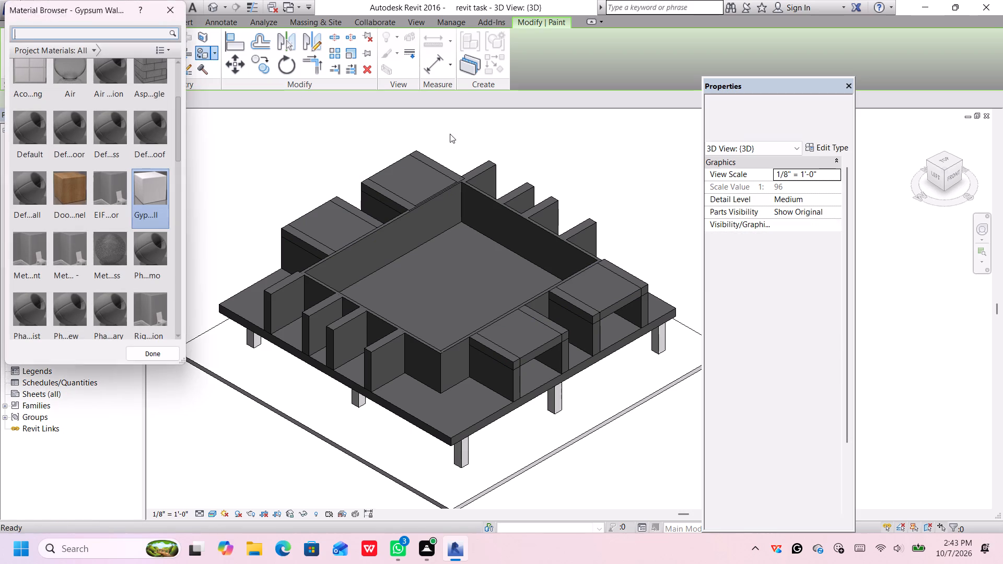
{"action": "scroll", "coordinate": [124, 226], "scroll_direction": "up", "scroll_amount": 7}
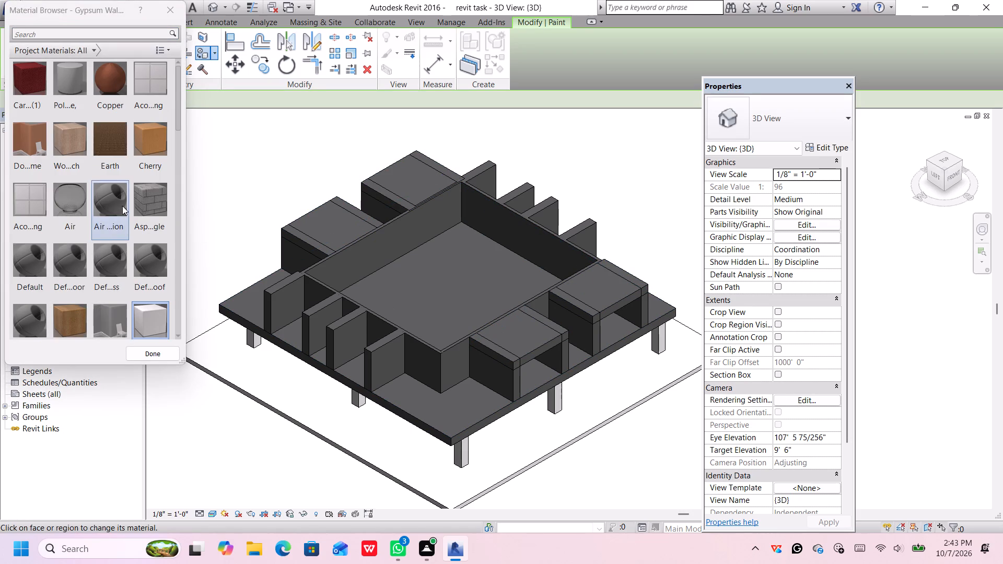
{"action": "left_click", "coordinate": [29, 87]}
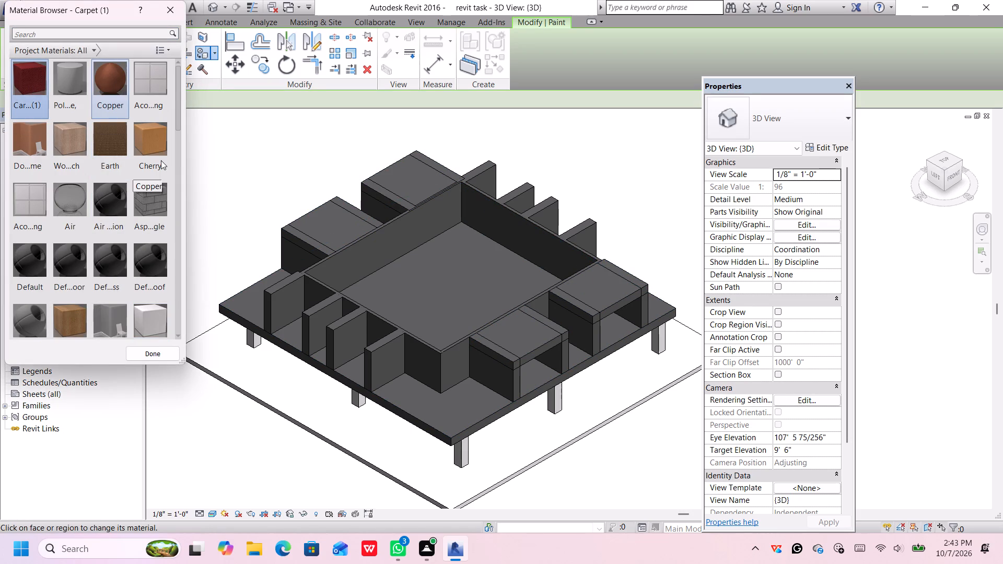
{"action": "left_click", "coordinate": [508, 381]}
{"action": "scroll", "coordinate": [509, 381], "scroll_direction": "up", "scroll_amount": 6}
{"action": "left_click", "coordinate": [522, 372]}
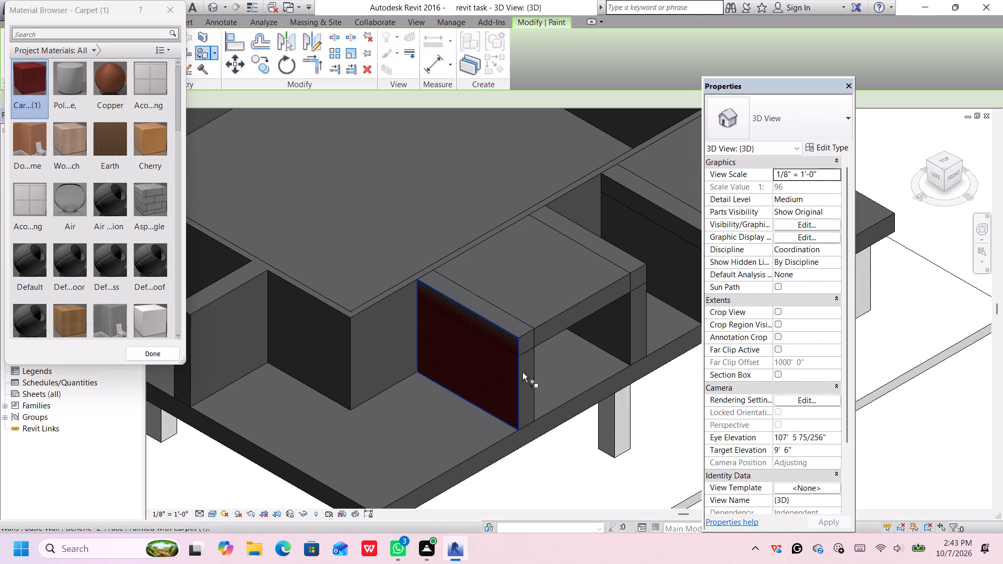
{"action": "scroll", "coordinate": [526, 337], "scroll_direction": "up", "scroll_amount": 6}
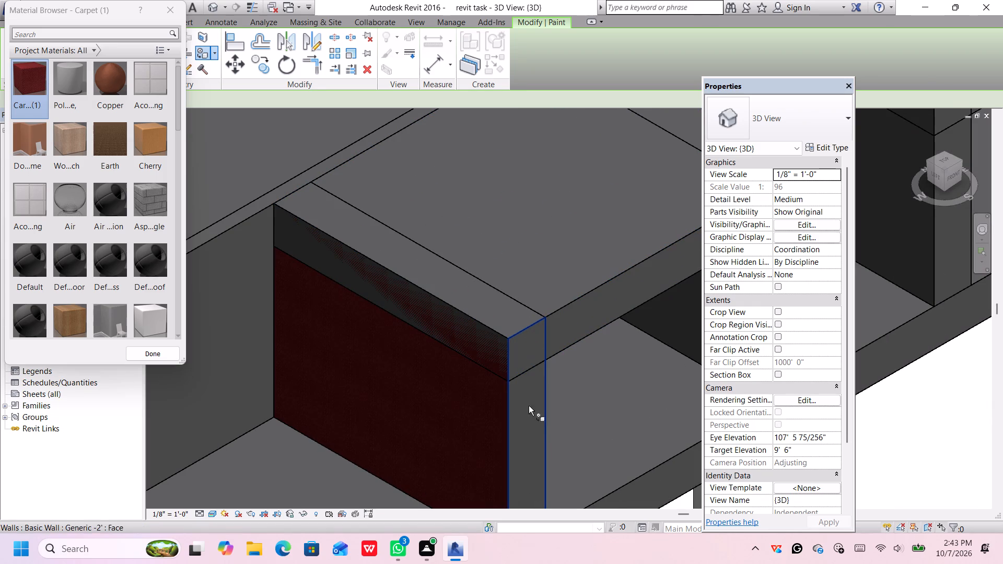
{"action": "left_click", "coordinate": [533, 429]}
{"action": "scroll", "coordinate": [534, 425], "scroll_direction": "down", "scroll_amount": 4}
{"action": "middle_click_drag", "start_coordinate": [535, 422], "coordinate": [518, 408]}
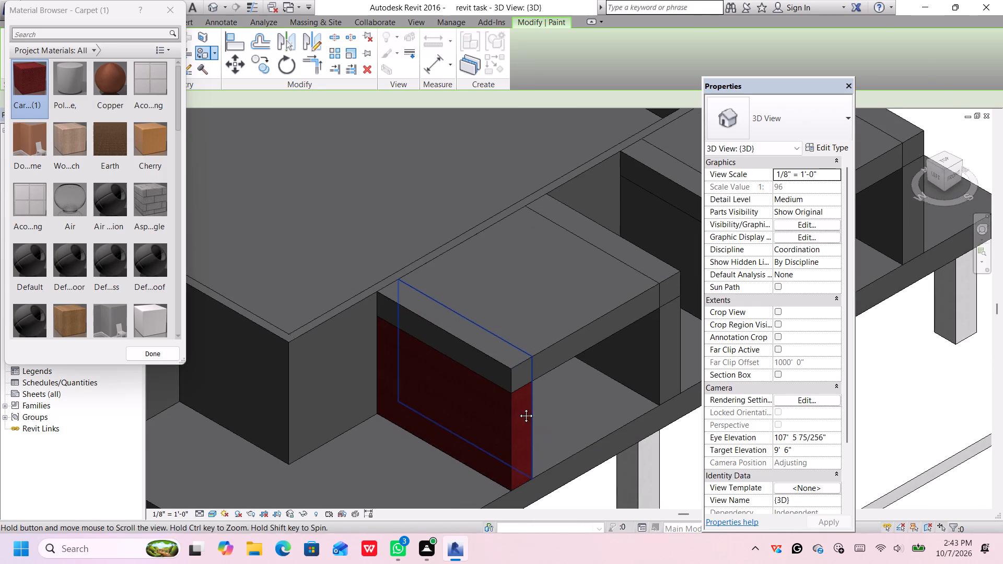
Paint the south end and west-facing inner side of the western pair's other partition wall with Carpet (1).
{"action": "middle_click_drag", "start_coordinate": [518, 408], "coordinate": [481, 348]}
{"action": "left_click", "coordinate": [623, 294]}
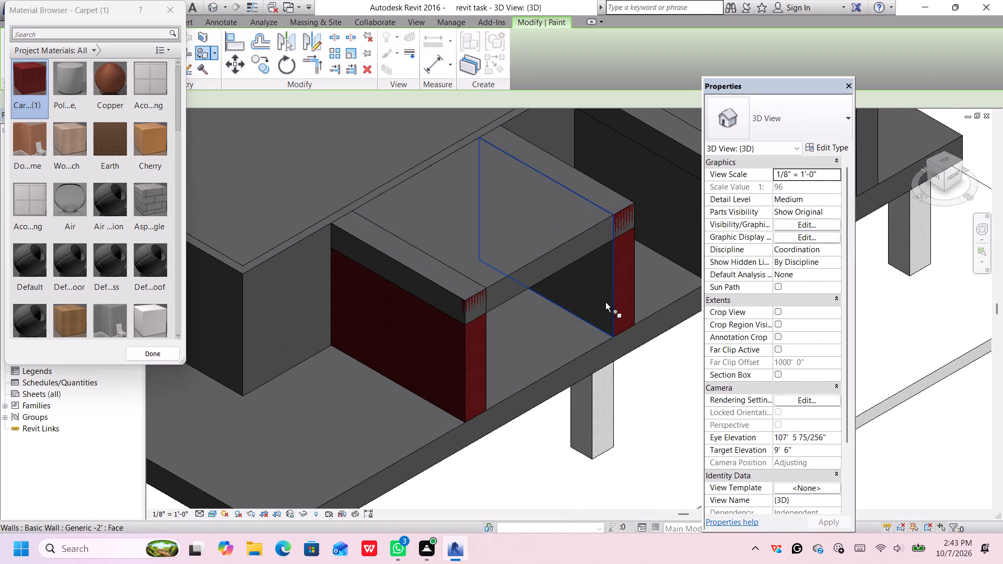
{"action": "left_click", "coordinate": [601, 298]}
{"action": "middle_click_drag", "start_coordinate": [608, 297], "coordinate": [594, 293]}
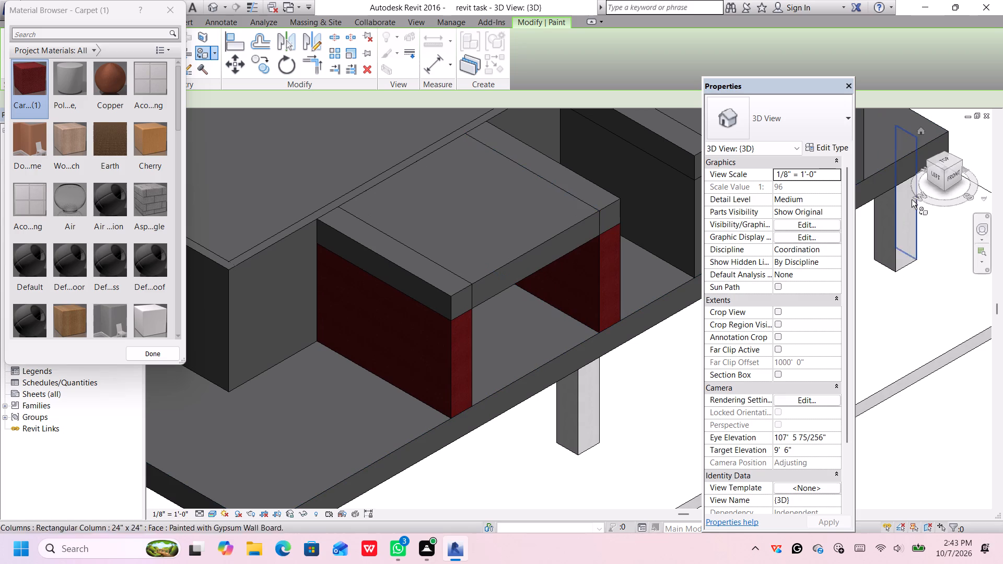
Examine the painted south partition walls from the front and leave the Paint tool.
{"action": "left_click", "coordinate": [948, 167]}
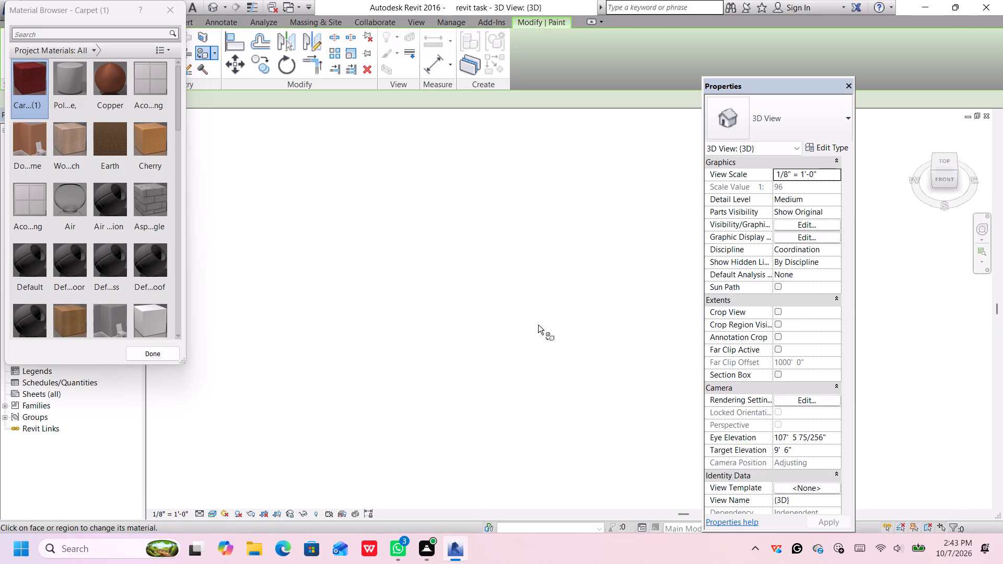
{"action": "scroll", "coordinate": [538, 325], "scroll_direction": "down", "scroll_amount": 2}
{"action": "scroll", "coordinate": [489, 375], "scroll_direction": "up", "scroll_amount": 13}
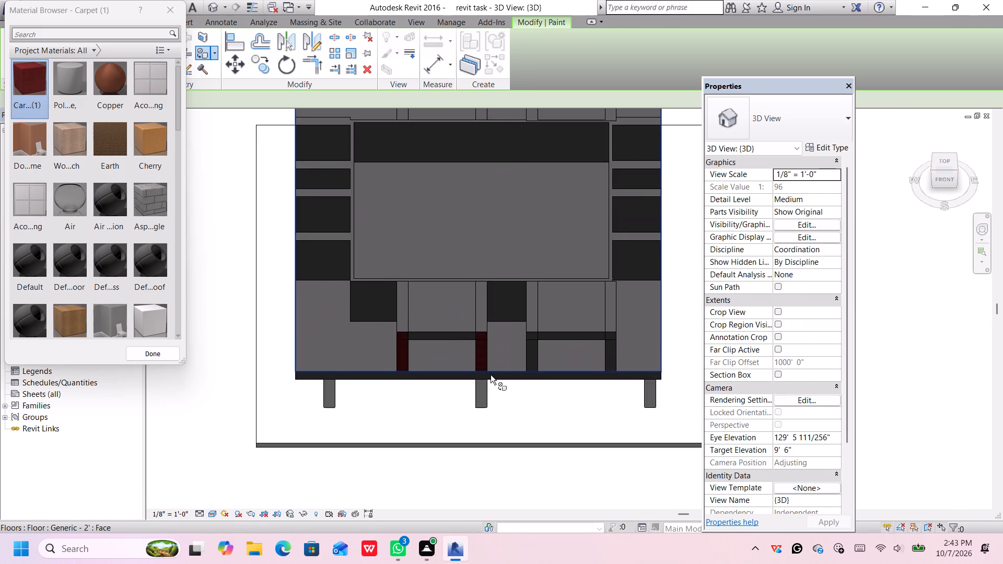
{"action": "middle_click_drag", "start_coordinate": [500, 357], "coordinate": [512, 377]}
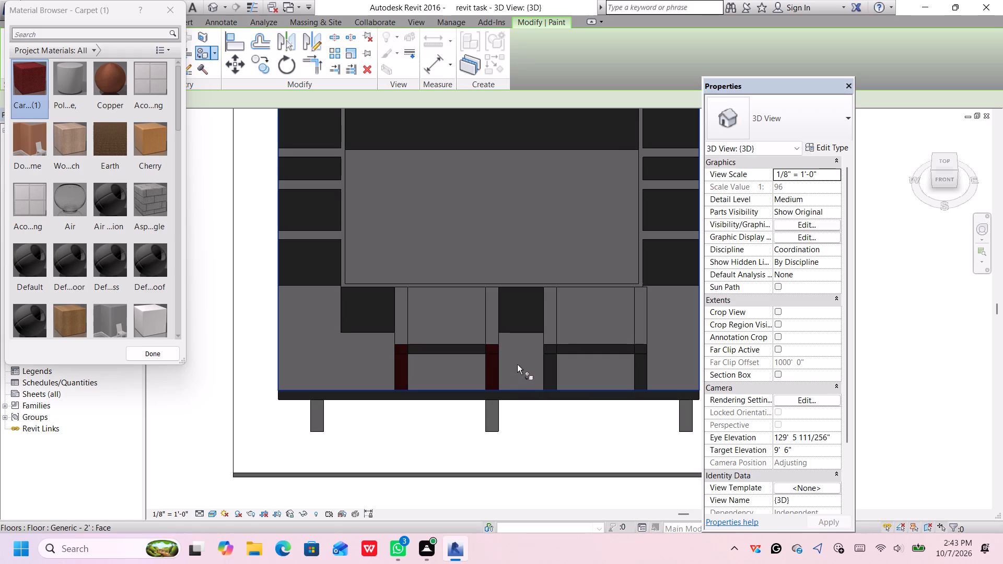
{"action": "middle_click_drag", "start_coordinate": [536, 450], "coordinate": [527, 426]}
{"action": "middle_click", "coordinate": [527, 426]}
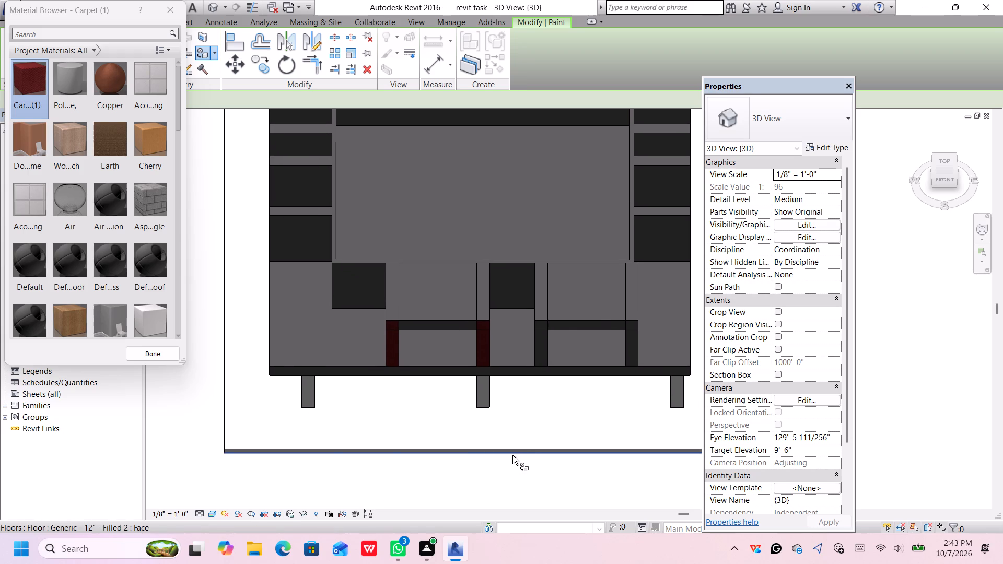
{"action": "key", "text": "space"}
{"action": "key", "text": "Escape"}
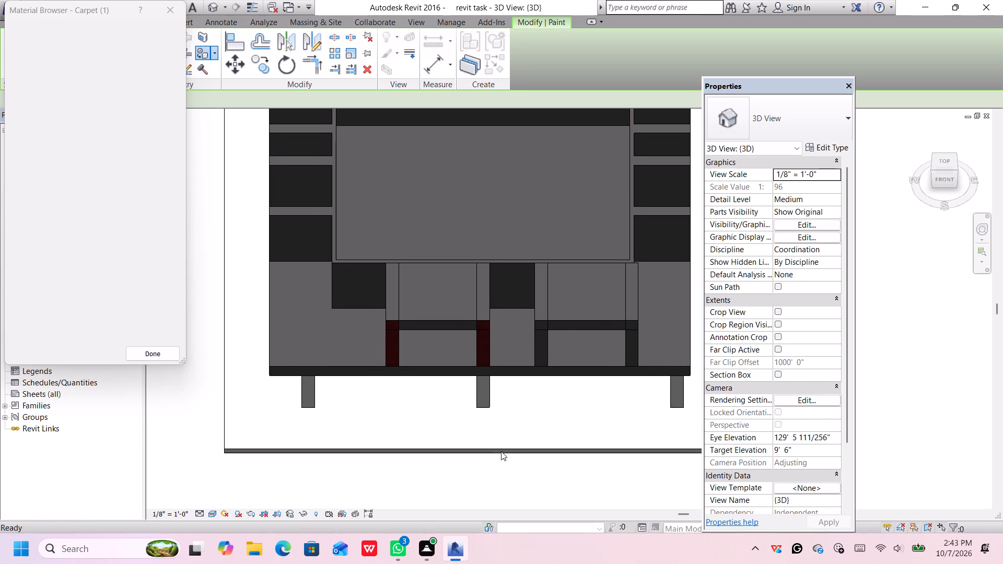
Undo all the Carpet (1) paint on the western pair of south partition walls.
{"action": "scroll", "coordinate": [492, 370], "scroll_direction": "up", "scroll_amount": 4}
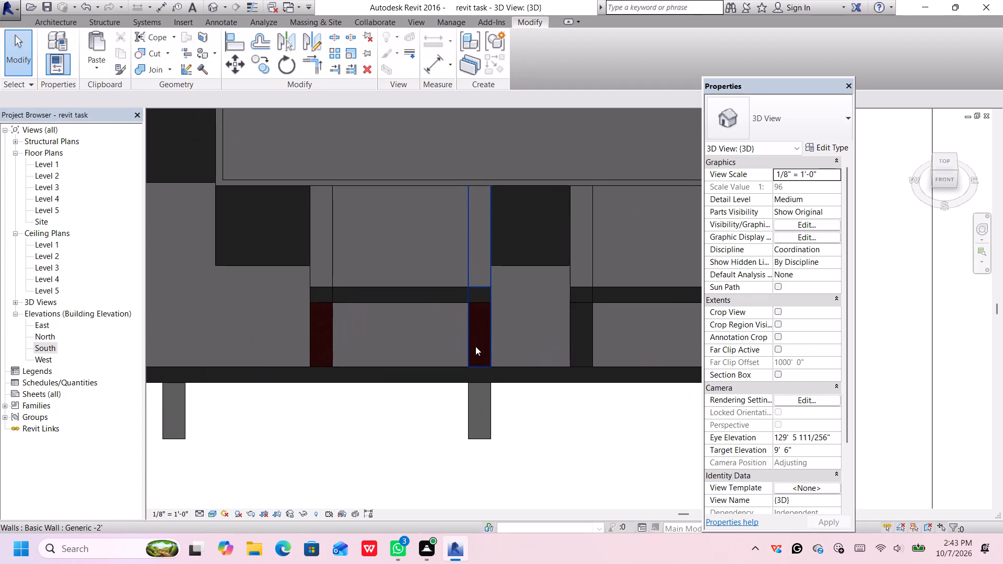
{"action": "key", "text": "ctrl+z"}
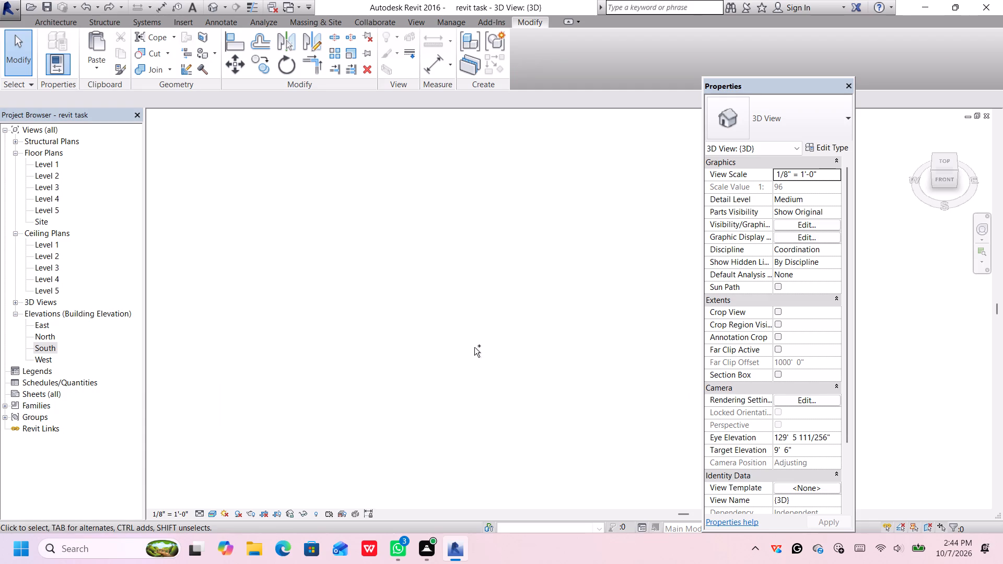
{"action": "scroll", "coordinate": [492, 372], "scroll_direction": "down", "scroll_amount": 9}
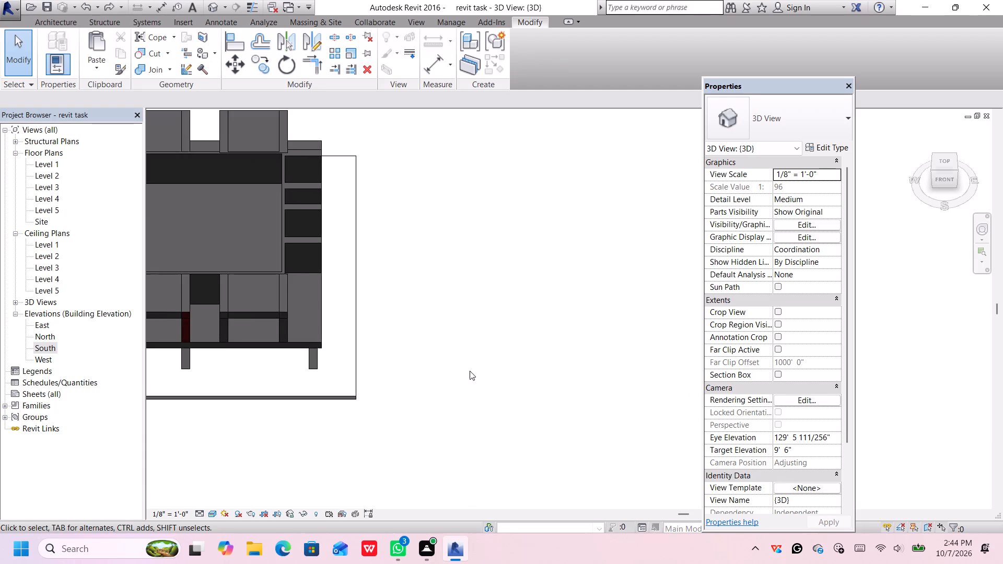
{"action": "scroll", "coordinate": [469, 372], "scroll_direction": "down", "scroll_amount": 2}
{"action": "key", "text": "ctrl+z"}
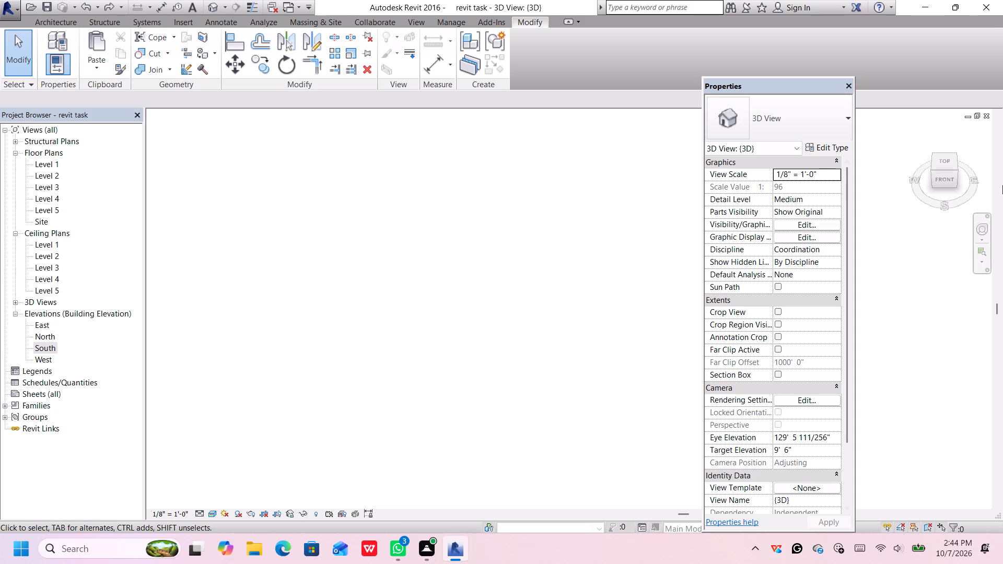
{"action": "left_click", "coordinate": [933, 169]}
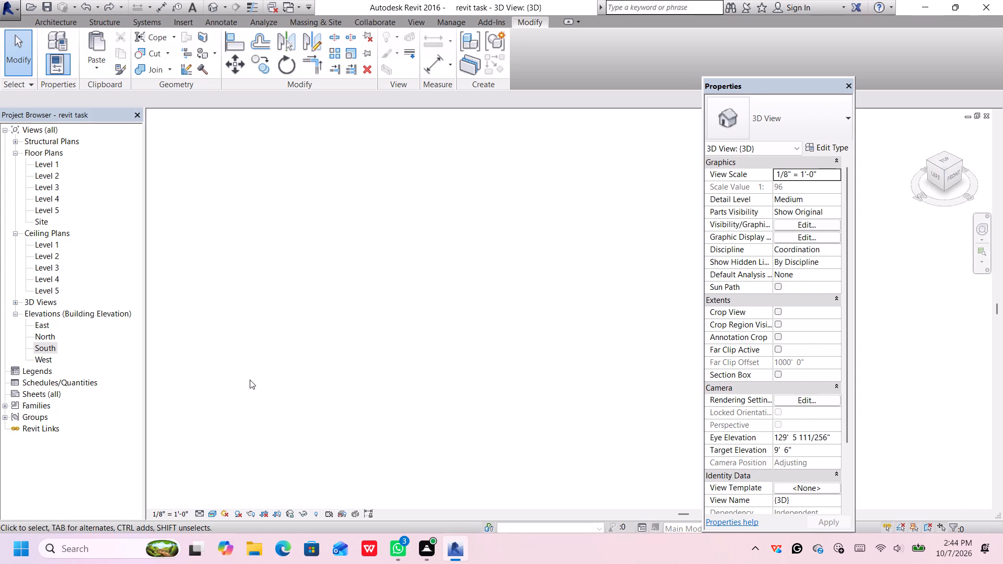
{"action": "scroll", "coordinate": [263, 374], "scroll_direction": "down", "scroll_amount": 4}
{"action": "scroll", "coordinate": [460, 401], "scroll_direction": "up", "scroll_amount": 6}
{"action": "scroll", "coordinate": [483, 331], "scroll_direction": "up", "scroll_amount": 6}
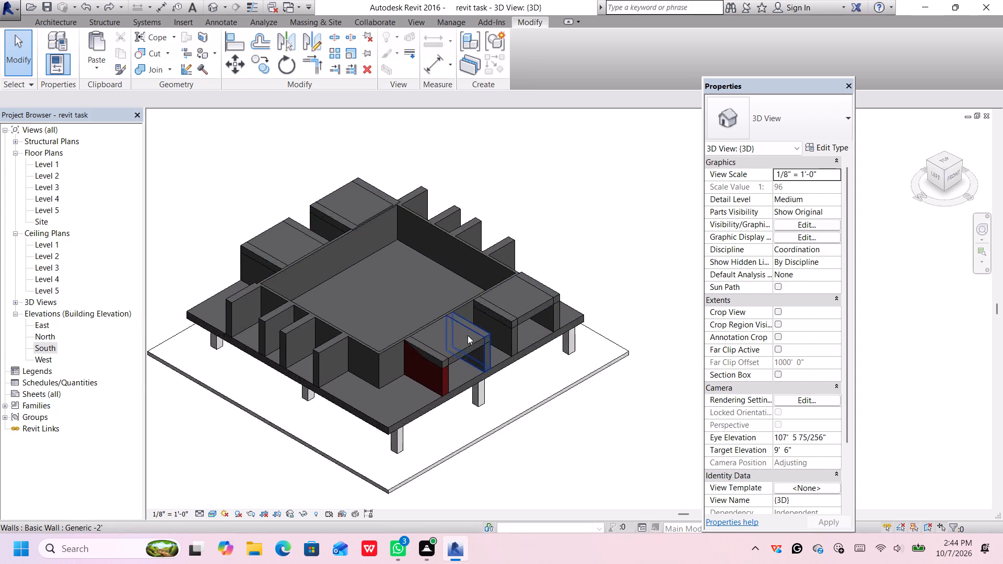
{"action": "scroll", "coordinate": [468, 335], "scroll_direction": "up", "scroll_amount": 8}
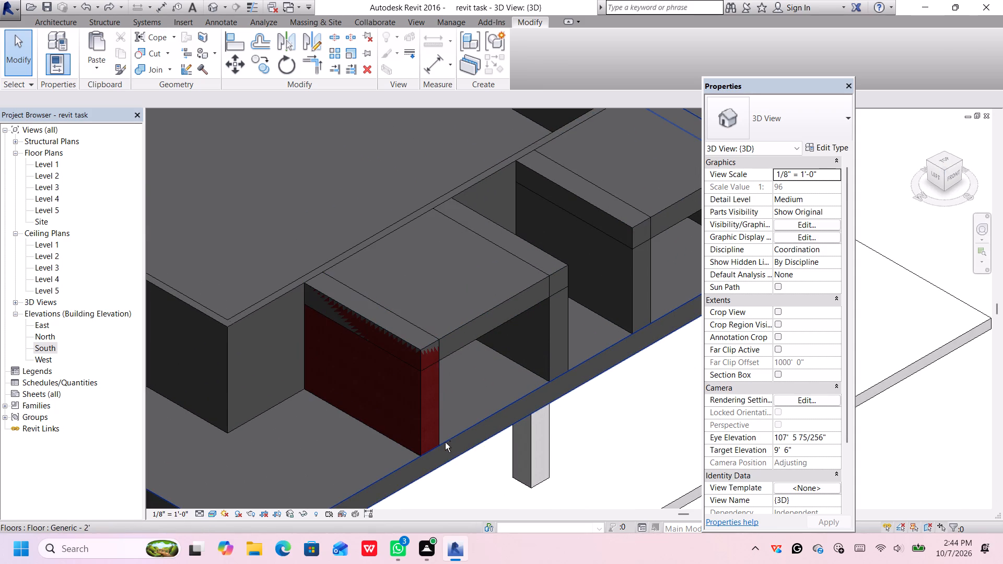
{"action": "key", "text": "ctrl+z"}
{"action": "key", "text": "ctrl+z"}
{"action": "key", "text": "ctrl+z"}
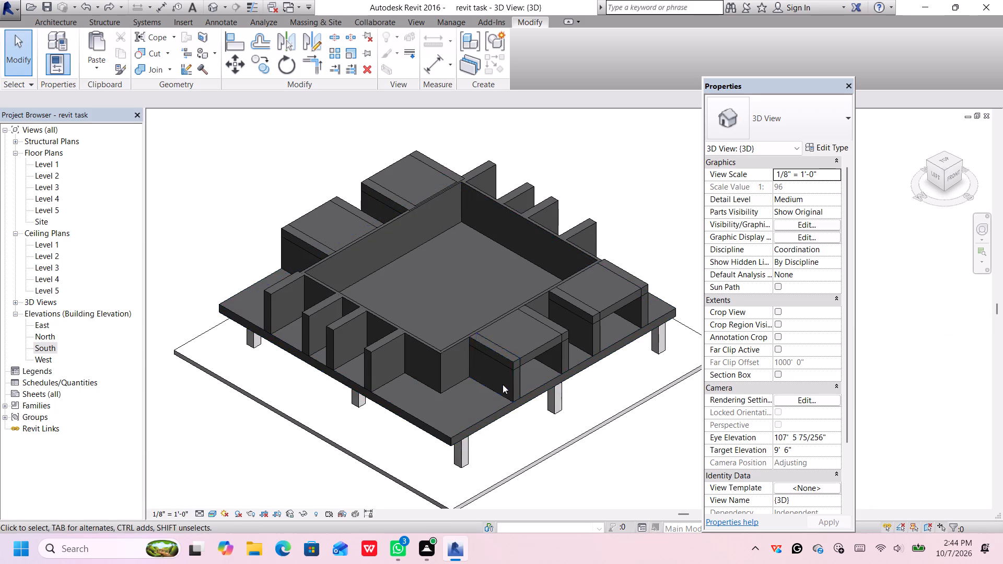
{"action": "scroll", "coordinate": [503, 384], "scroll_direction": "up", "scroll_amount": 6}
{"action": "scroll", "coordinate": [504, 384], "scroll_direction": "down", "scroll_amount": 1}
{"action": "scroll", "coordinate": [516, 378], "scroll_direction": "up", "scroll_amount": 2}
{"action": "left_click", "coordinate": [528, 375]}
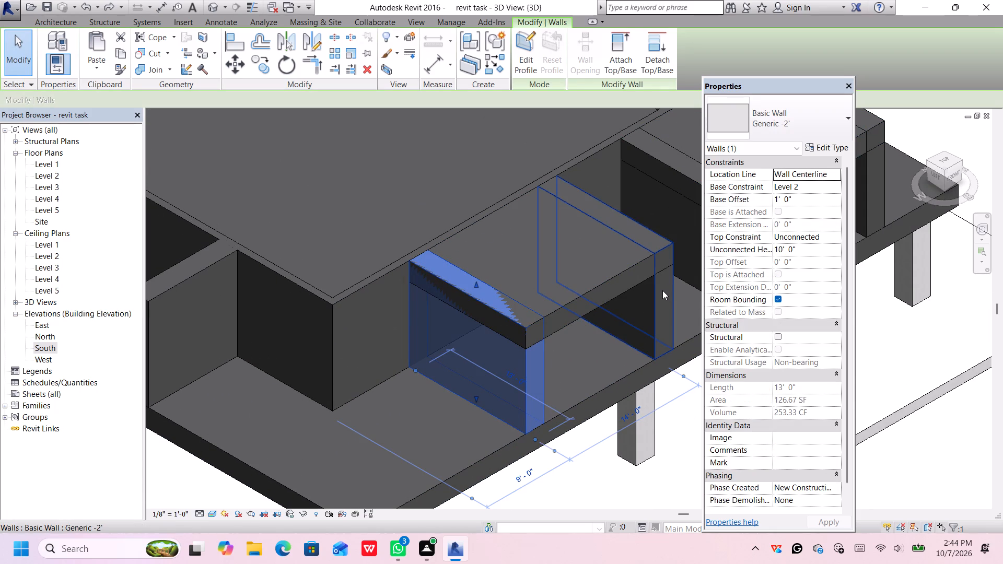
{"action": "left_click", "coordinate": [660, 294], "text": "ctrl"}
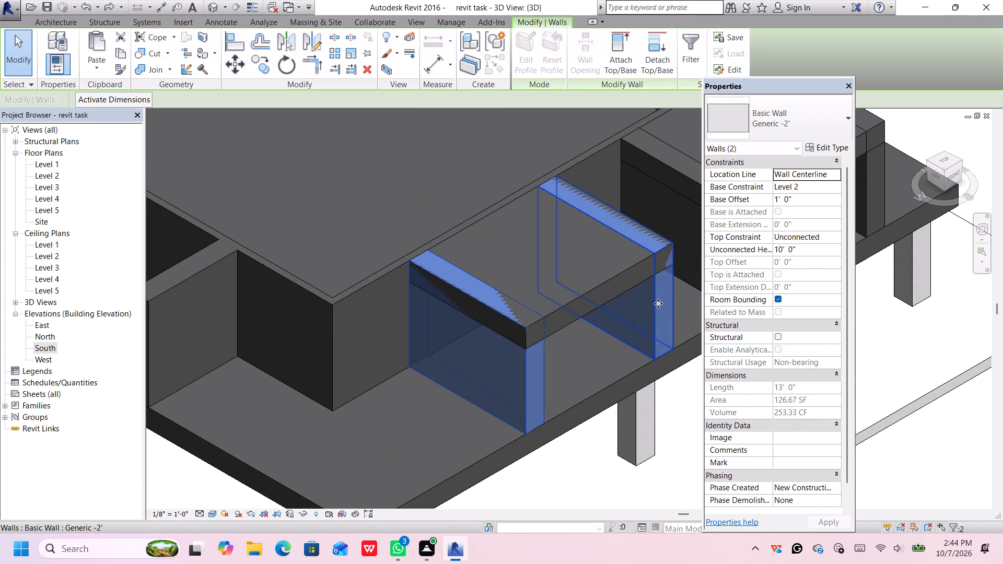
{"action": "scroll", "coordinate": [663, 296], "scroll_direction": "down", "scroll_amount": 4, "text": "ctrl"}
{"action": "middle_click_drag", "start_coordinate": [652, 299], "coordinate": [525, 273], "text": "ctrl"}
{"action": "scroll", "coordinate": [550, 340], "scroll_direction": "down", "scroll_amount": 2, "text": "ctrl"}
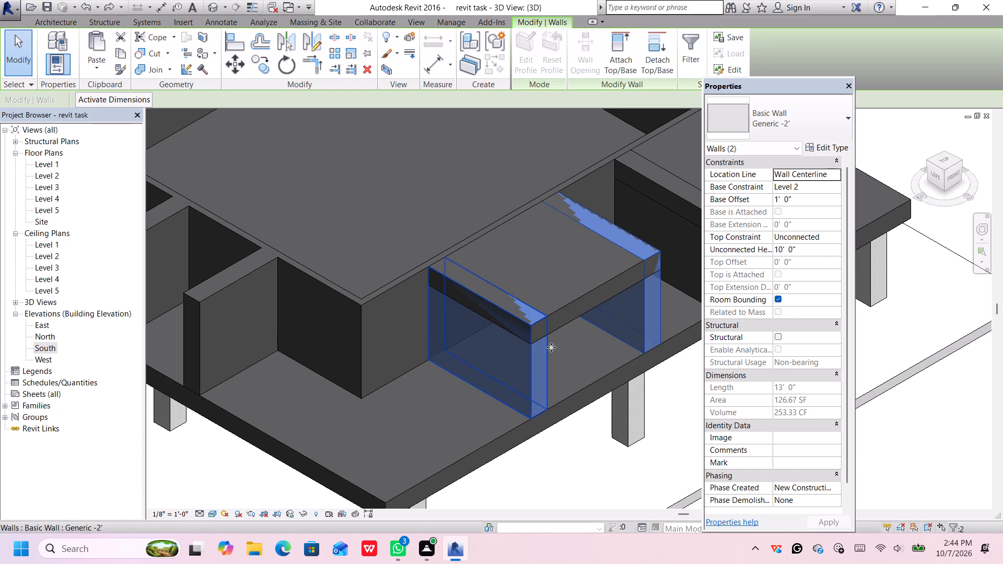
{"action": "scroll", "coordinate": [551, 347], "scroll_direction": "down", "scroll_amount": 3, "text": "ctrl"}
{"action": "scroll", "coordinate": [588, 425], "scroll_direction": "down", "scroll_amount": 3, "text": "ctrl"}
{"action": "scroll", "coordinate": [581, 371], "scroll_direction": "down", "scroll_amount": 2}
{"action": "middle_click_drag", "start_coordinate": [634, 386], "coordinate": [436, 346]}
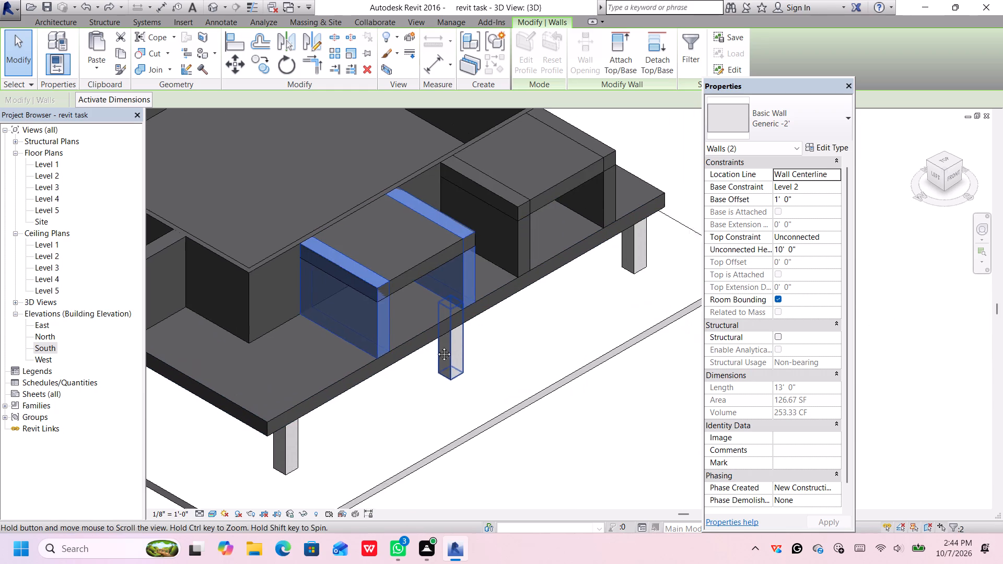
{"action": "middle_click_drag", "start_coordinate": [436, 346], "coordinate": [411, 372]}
Select all four Generic -2' partition walls under the floor pieces along the building's south side.
{"action": "left_click", "coordinate": [469, 266]}
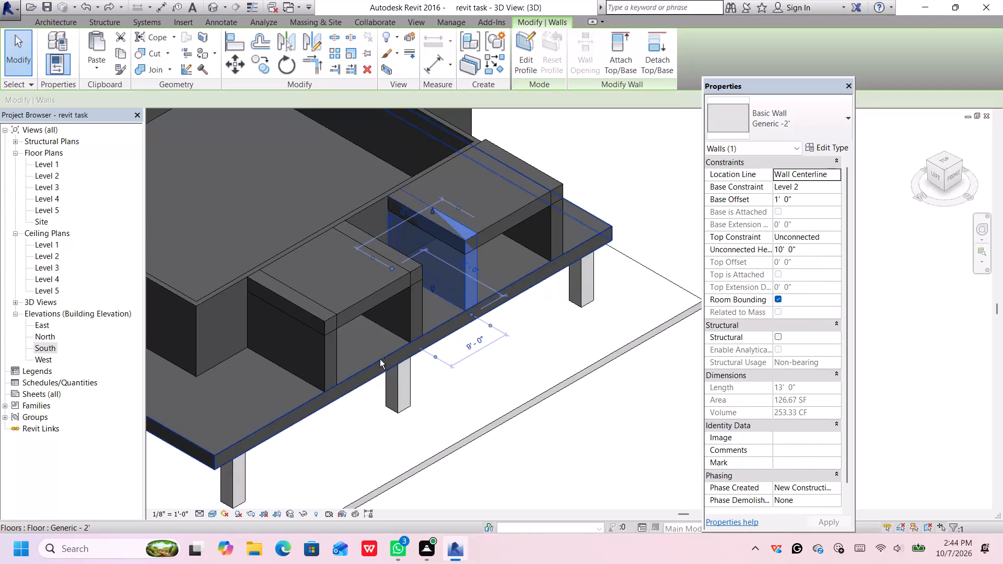
{"action": "left_click", "coordinate": [323, 361], "text": "ctrl"}
{"action": "left_click", "coordinate": [414, 321], "text": "ctrl"}
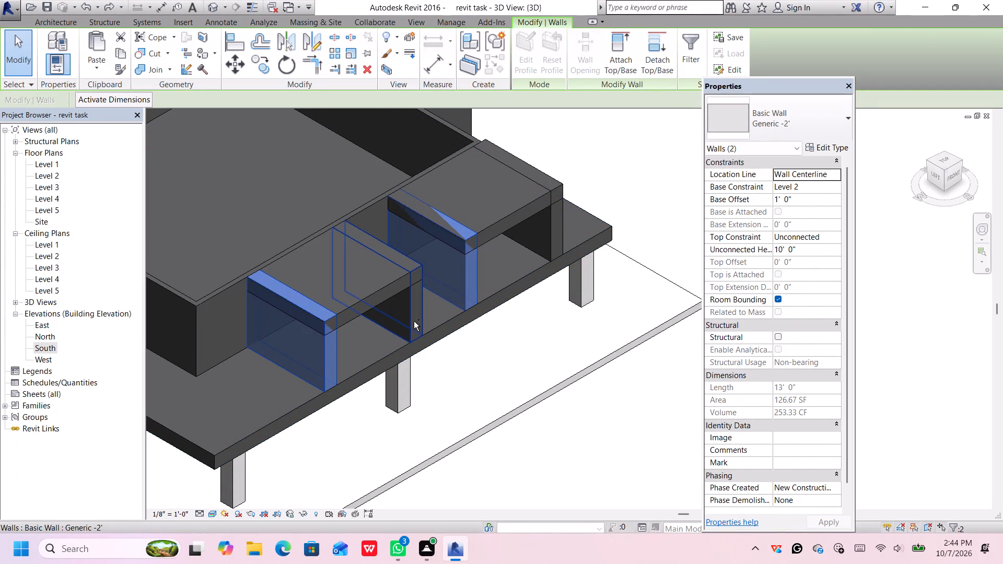
{"action": "left_click", "coordinate": [559, 225], "text": "ctrl"}
Add the three northernmost partition walls on the building's west side to the wall selection.
{"action": "scroll", "coordinate": [625, 184], "scroll_direction": "down", "scroll_amount": 1, "text": "ctrl"}
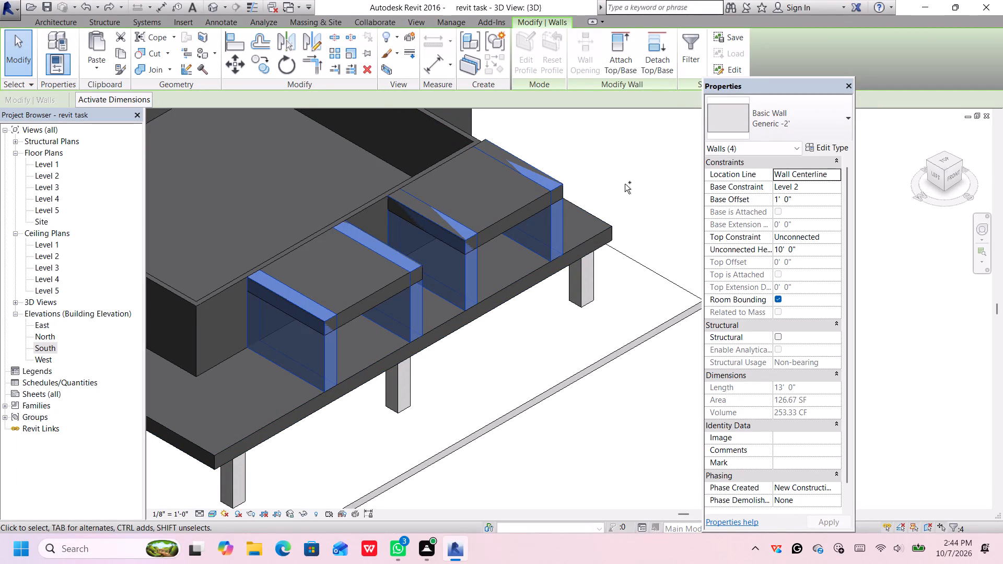
{"action": "scroll", "coordinate": [625, 184], "scroll_direction": "down", "scroll_amount": 3, "text": "ctrl"}
{"action": "scroll", "coordinate": [618, 283], "scroll_direction": "down", "scroll_amount": 1, "text": "ctrl"}
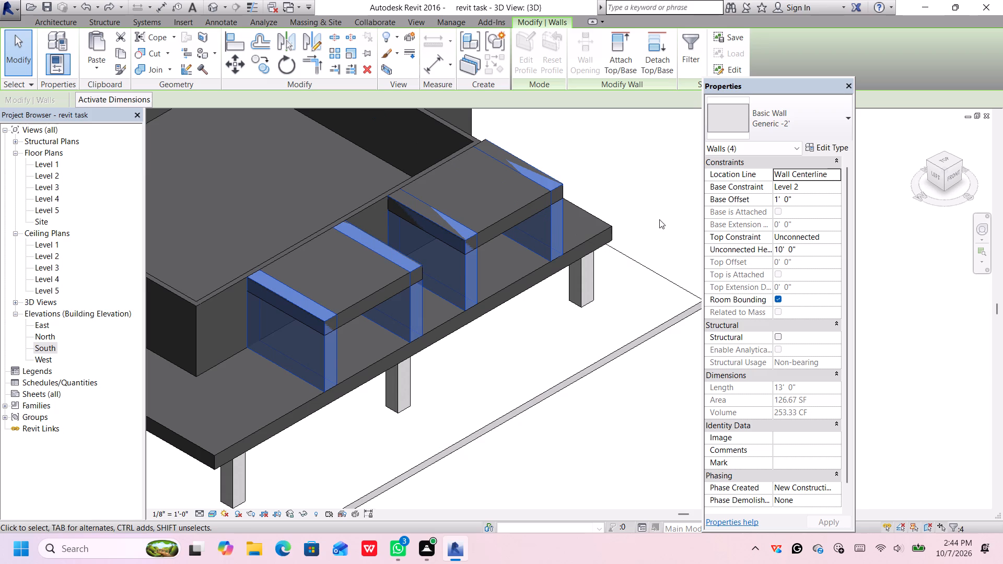
{"action": "scroll", "coordinate": [660, 219], "scroll_direction": "down", "scroll_amount": 4}
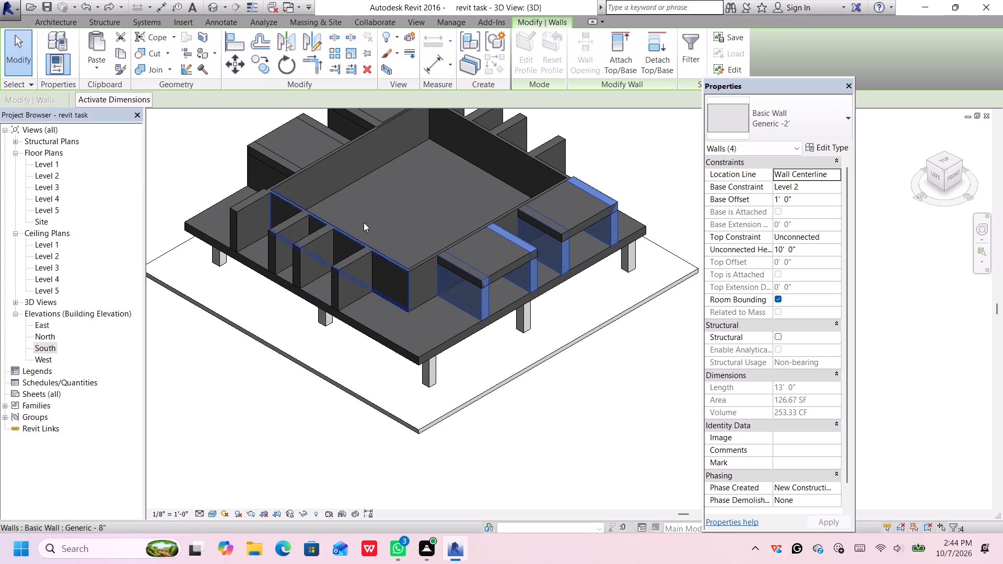
{"action": "middle_click_drag", "start_coordinate": [367, 207], "coordinate": [403, 408]}
{"action": "scroll", "coordinate": [414, 386], "scroll_direction": "up", "scroll_amount": 1}
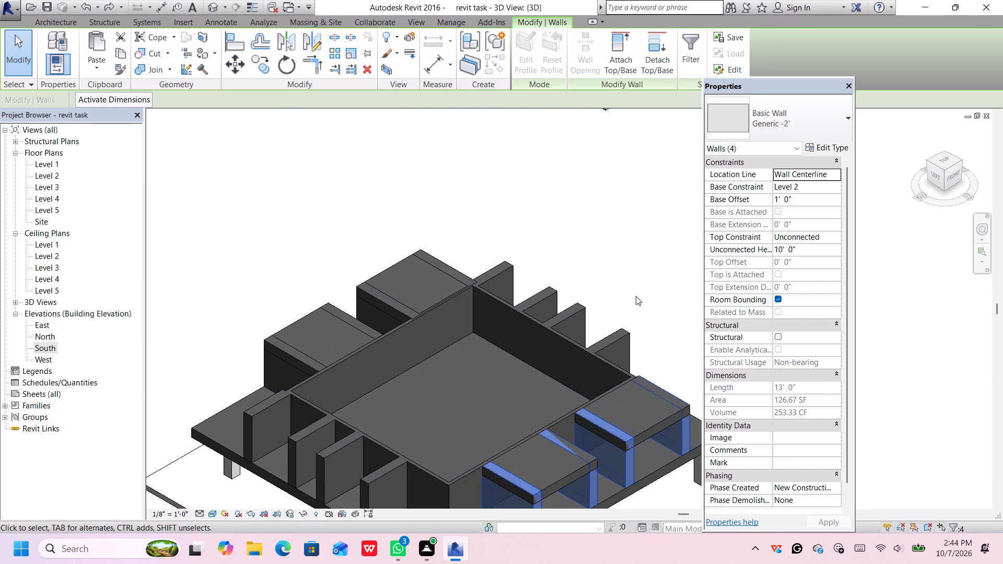
{"action": "scroll", "coordinate": [598, 360], "scroll_direction": "up", "scroll_amount": 1}
{"action": "middle_click_drag", "start_coordinate": [598, 361], "coordinate": [703, 184]}
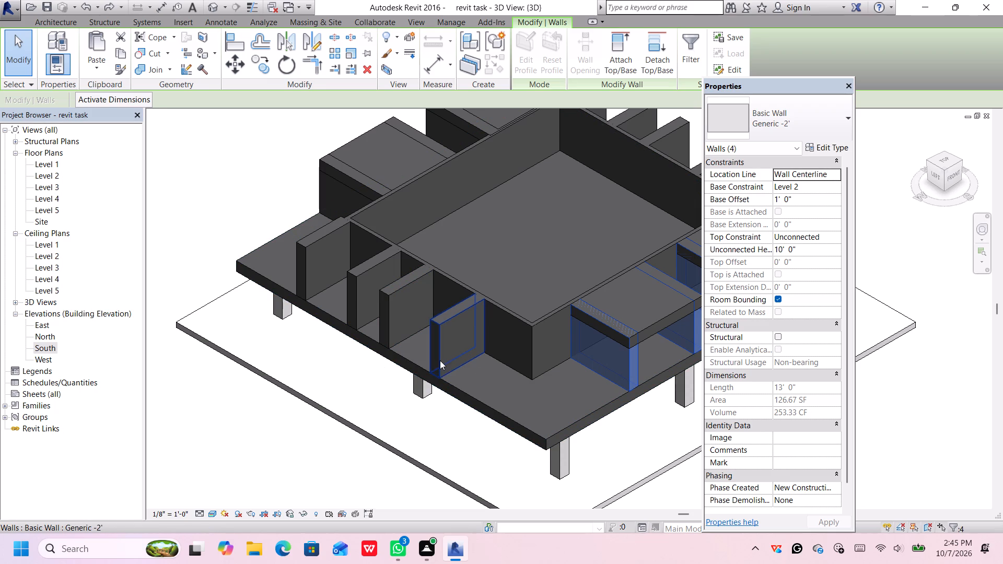
{"action": "scroll", "coordinate": [444, 349], "scroll_direction": "up", "scroll_amount": 2}
{"action": "middle_click_drag", "start_coordinate": [444, 349], "coordinate": [448, 395]}
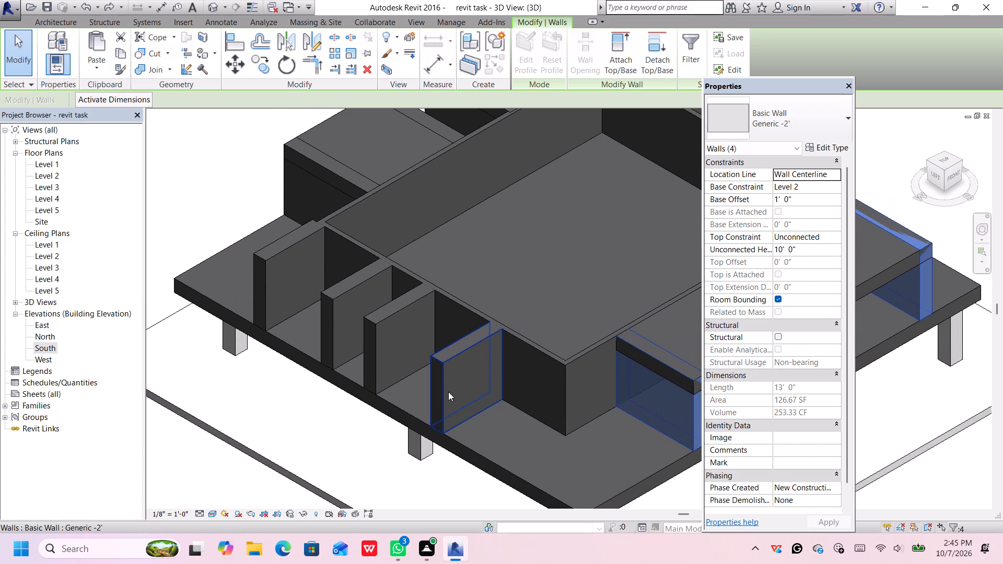
{"action": "scroll", "coordinate": [448, 390], "scroll_direction": "down", "scroll_amount": 1}
{"action": "middle_click_drag", "start_coordinate": [450, 394], "coordinate": [445, 354]}
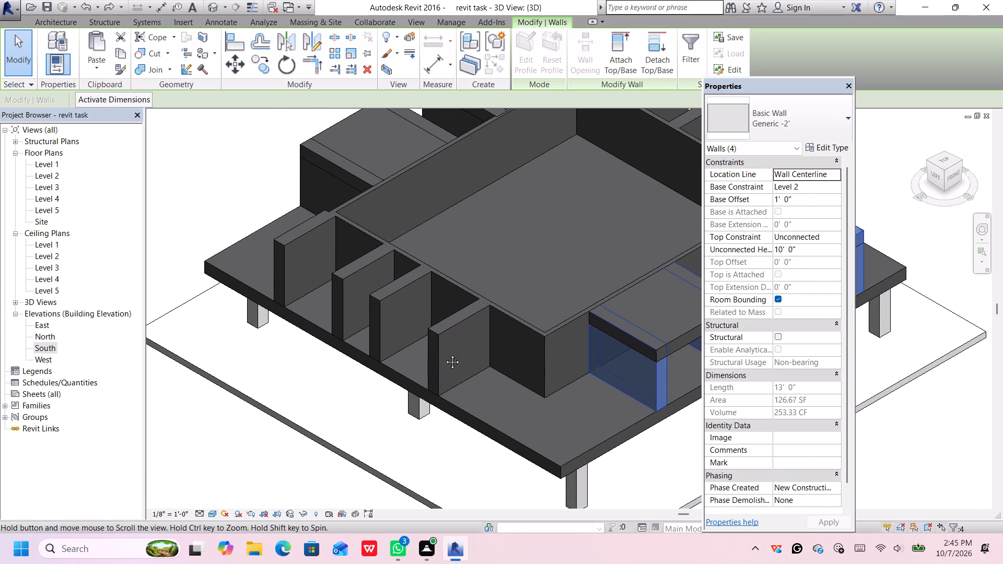
{"action": "middle_click_drag", "start_coordinate": [445, 354], "coordinate": [444, 350]}
{"action": "scroll", "coordinate": [341, 295], "scroll_direction": "up", "scroll_amount": 1}
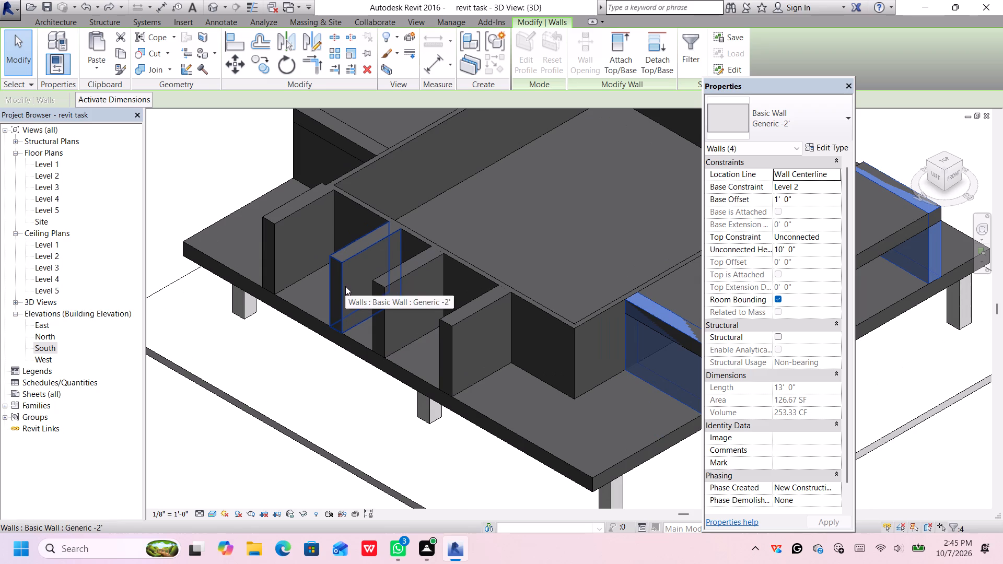
{"action": "left_click_drag", "start_coordinate": [364, 257], "coordinate": [370, 252], "text": "ctrl"}
{"action": "left_click", "coordinate": [313, 207], "text": "ctrl"}
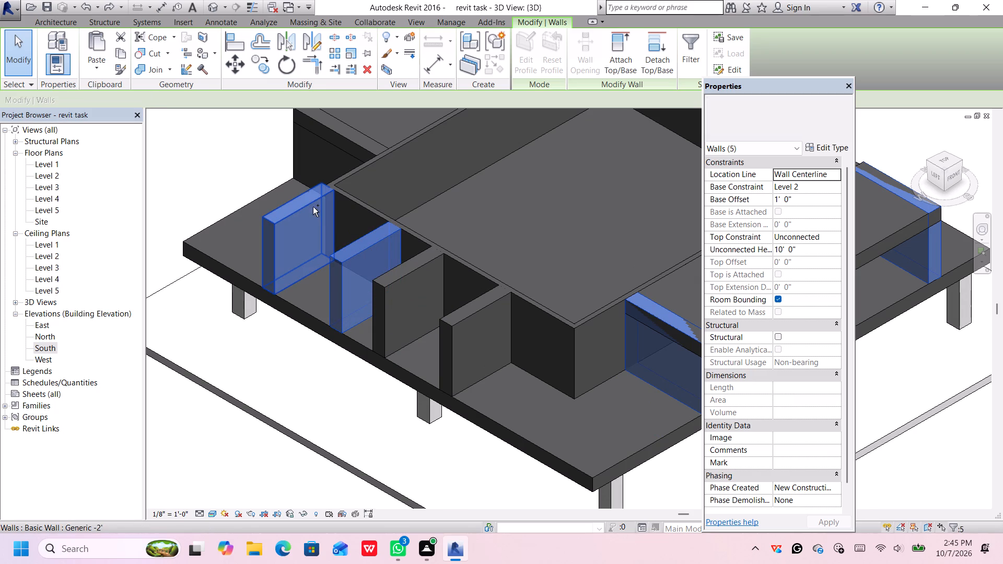
{"action": "left_click", "coordinate": [394, 323], "text": "ctrl"}
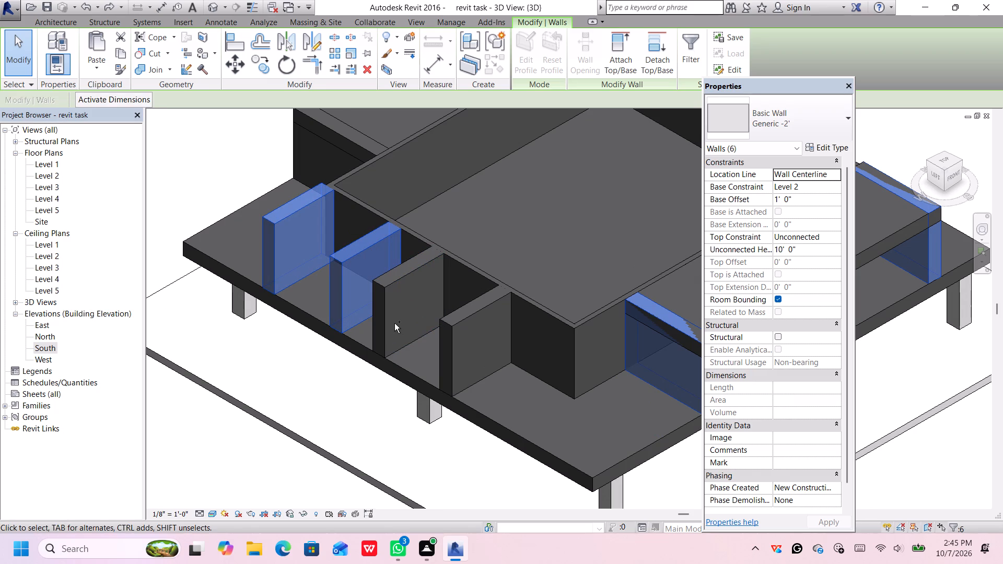
{"action": "left_click", "coordinate": [400, 271], "text": "ctrl"}
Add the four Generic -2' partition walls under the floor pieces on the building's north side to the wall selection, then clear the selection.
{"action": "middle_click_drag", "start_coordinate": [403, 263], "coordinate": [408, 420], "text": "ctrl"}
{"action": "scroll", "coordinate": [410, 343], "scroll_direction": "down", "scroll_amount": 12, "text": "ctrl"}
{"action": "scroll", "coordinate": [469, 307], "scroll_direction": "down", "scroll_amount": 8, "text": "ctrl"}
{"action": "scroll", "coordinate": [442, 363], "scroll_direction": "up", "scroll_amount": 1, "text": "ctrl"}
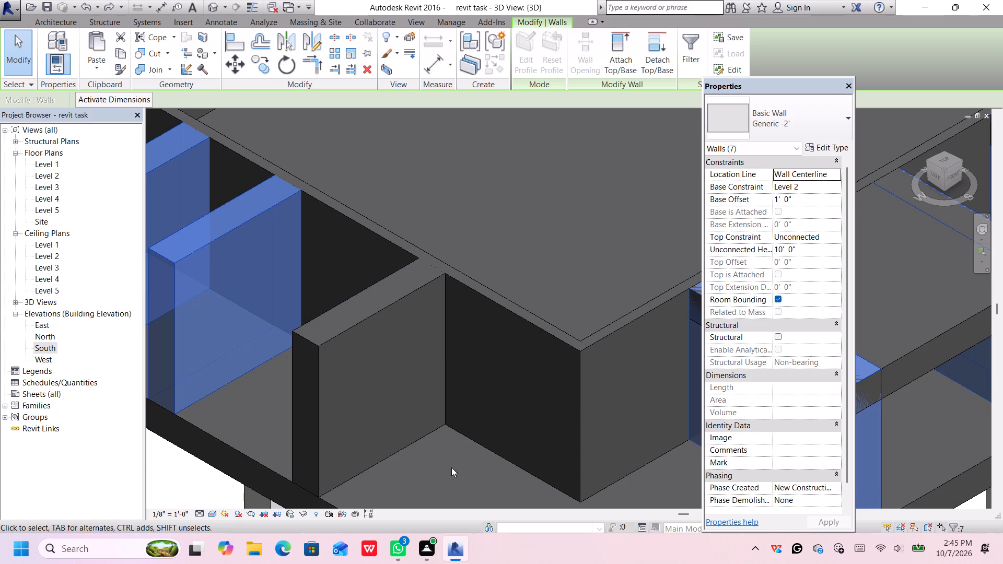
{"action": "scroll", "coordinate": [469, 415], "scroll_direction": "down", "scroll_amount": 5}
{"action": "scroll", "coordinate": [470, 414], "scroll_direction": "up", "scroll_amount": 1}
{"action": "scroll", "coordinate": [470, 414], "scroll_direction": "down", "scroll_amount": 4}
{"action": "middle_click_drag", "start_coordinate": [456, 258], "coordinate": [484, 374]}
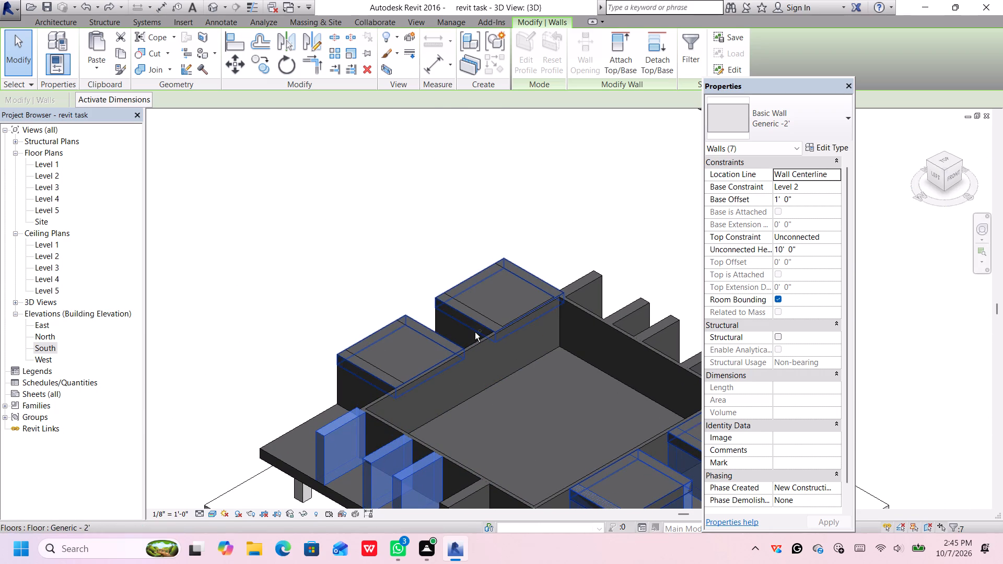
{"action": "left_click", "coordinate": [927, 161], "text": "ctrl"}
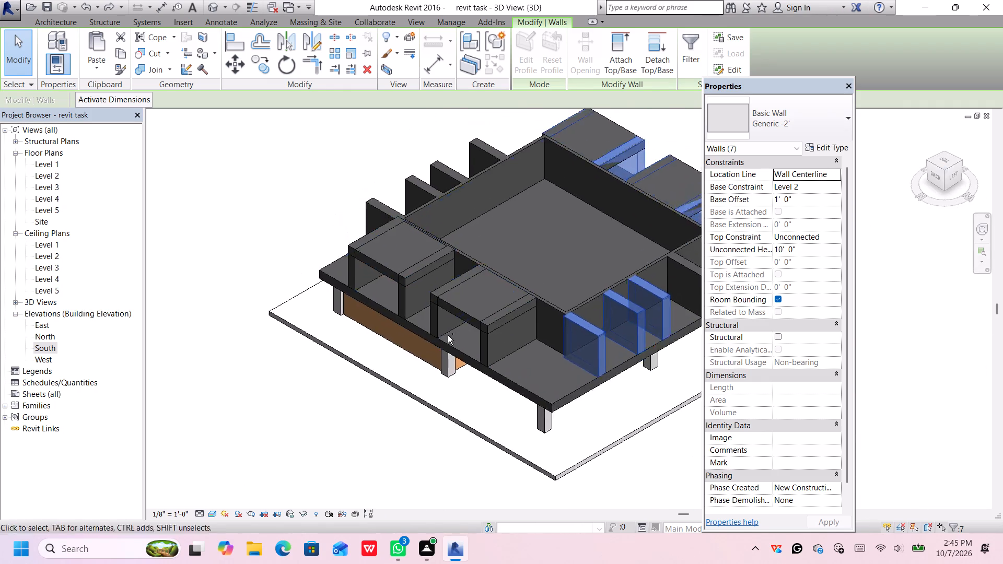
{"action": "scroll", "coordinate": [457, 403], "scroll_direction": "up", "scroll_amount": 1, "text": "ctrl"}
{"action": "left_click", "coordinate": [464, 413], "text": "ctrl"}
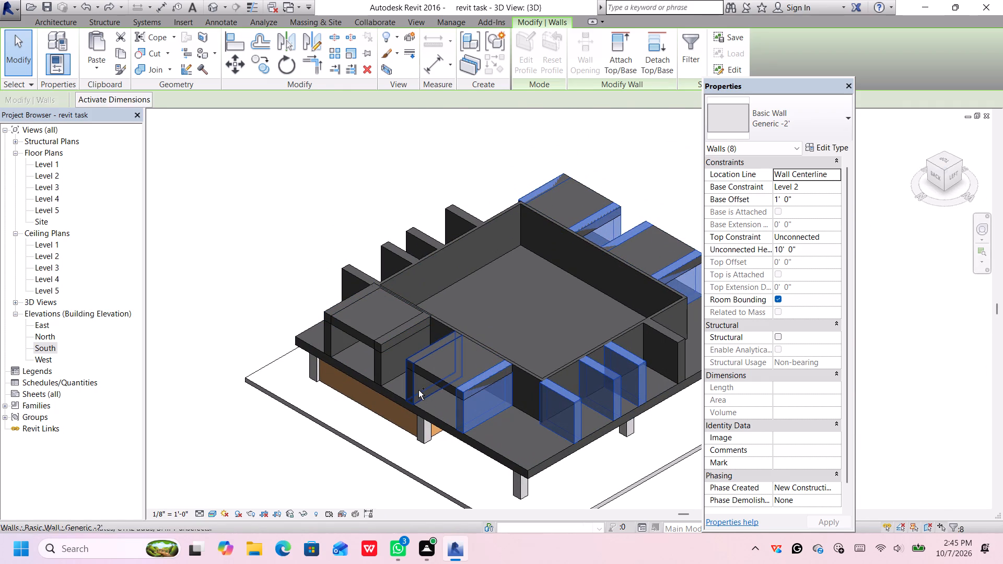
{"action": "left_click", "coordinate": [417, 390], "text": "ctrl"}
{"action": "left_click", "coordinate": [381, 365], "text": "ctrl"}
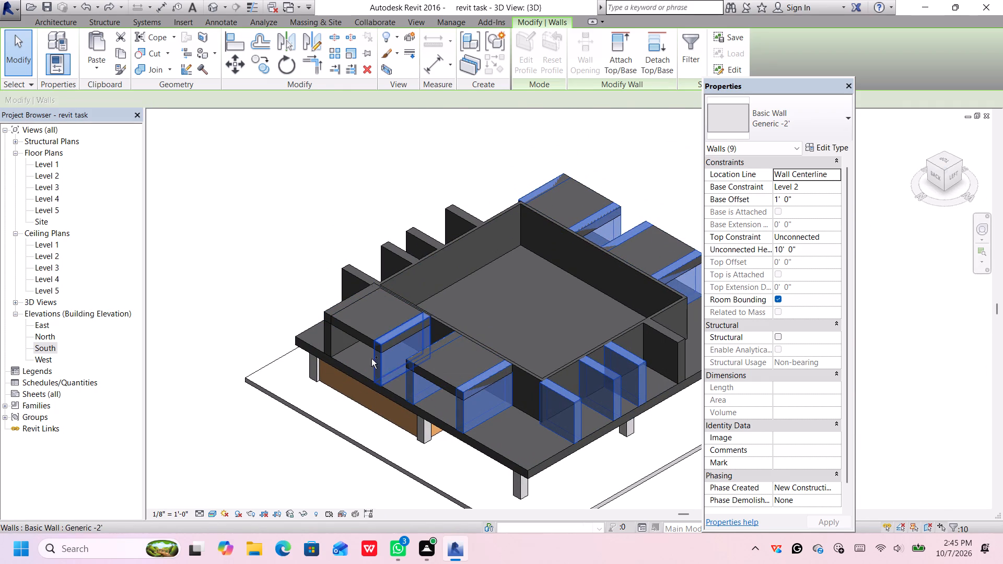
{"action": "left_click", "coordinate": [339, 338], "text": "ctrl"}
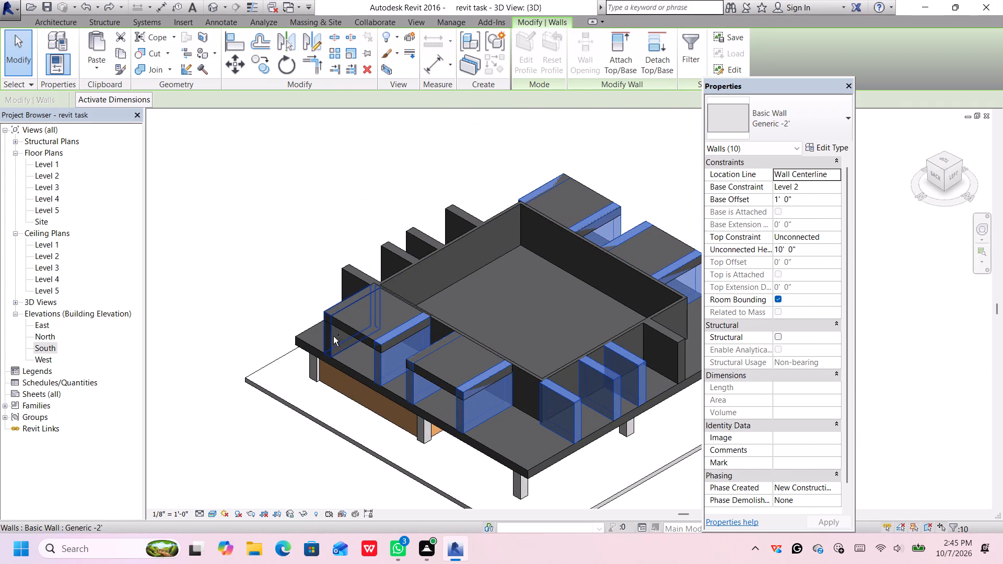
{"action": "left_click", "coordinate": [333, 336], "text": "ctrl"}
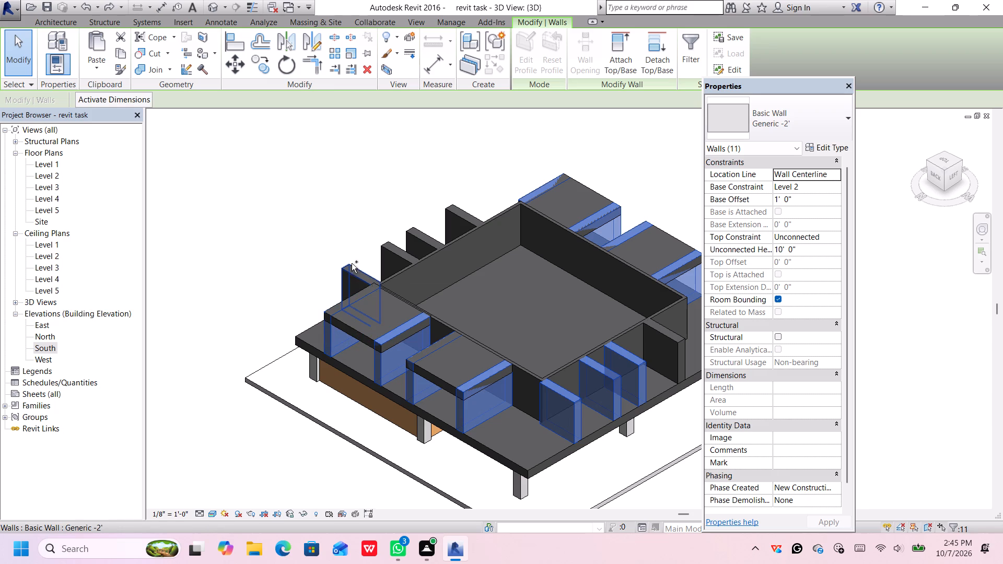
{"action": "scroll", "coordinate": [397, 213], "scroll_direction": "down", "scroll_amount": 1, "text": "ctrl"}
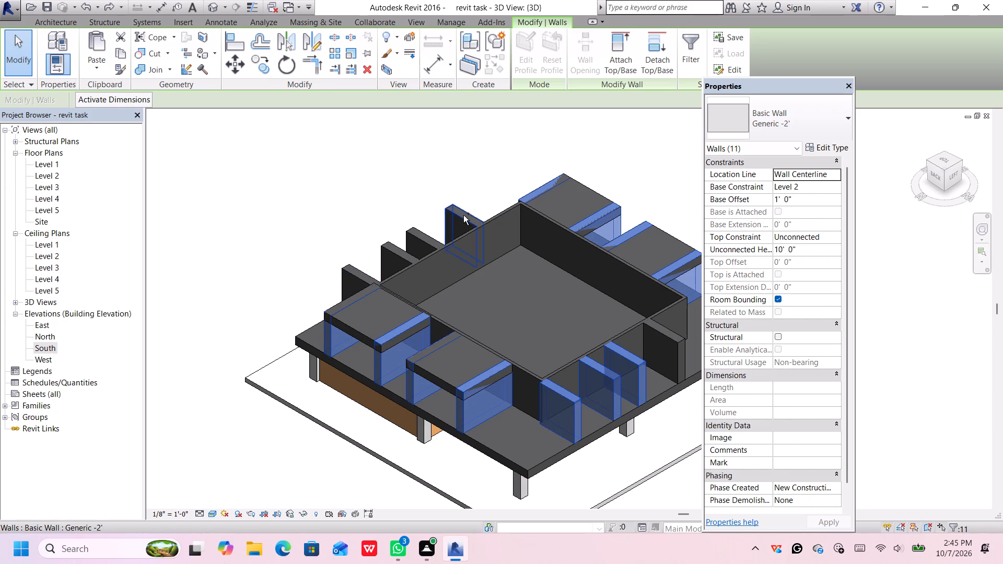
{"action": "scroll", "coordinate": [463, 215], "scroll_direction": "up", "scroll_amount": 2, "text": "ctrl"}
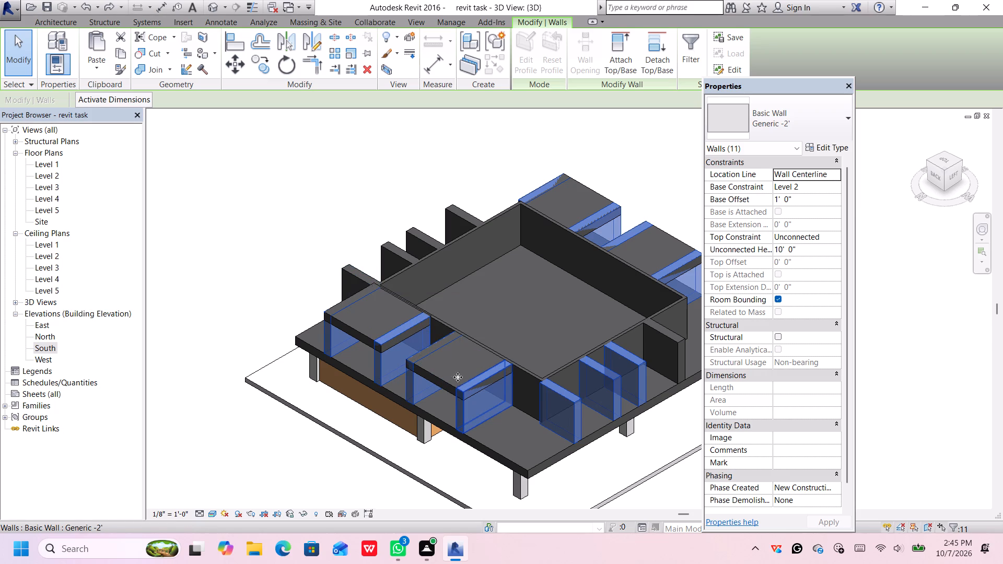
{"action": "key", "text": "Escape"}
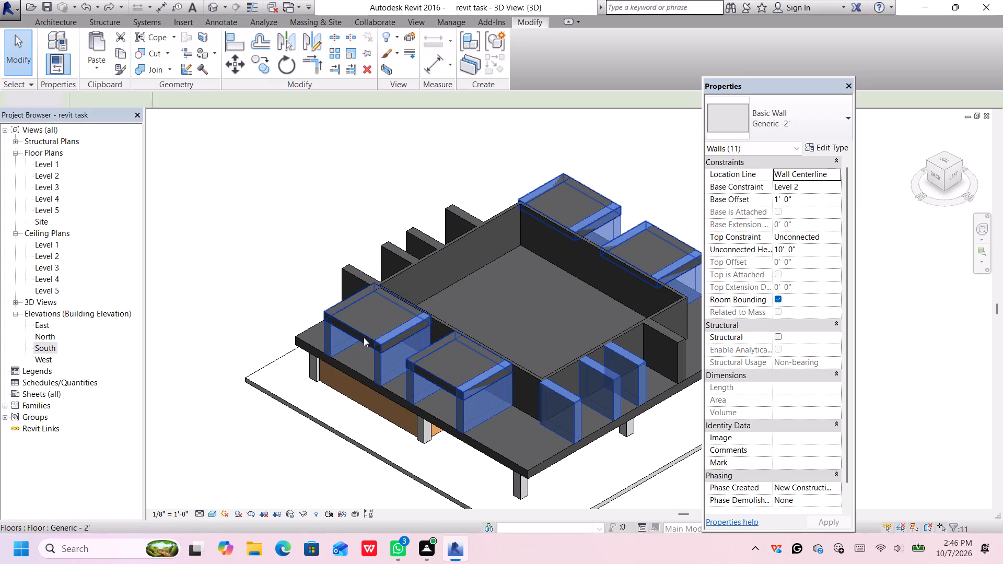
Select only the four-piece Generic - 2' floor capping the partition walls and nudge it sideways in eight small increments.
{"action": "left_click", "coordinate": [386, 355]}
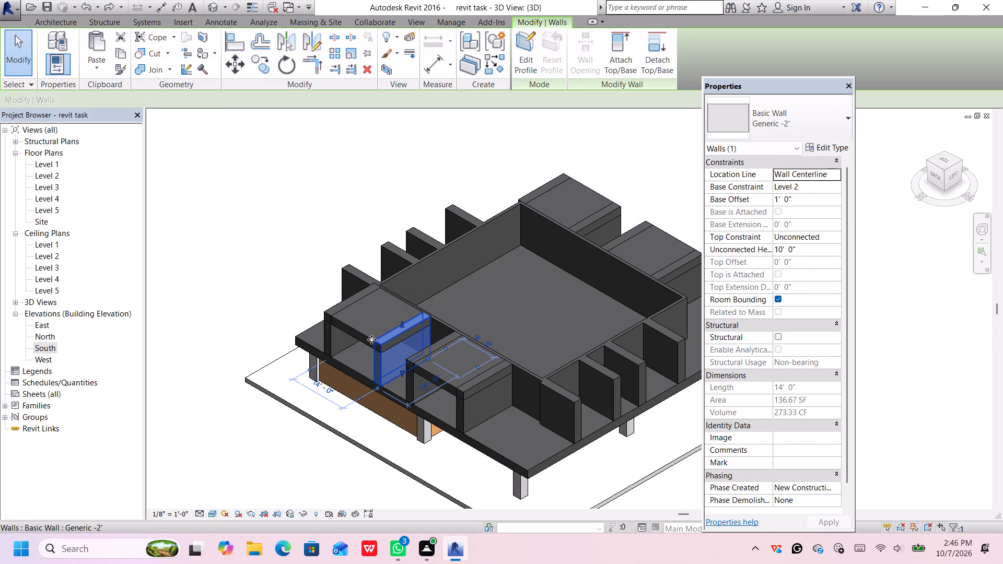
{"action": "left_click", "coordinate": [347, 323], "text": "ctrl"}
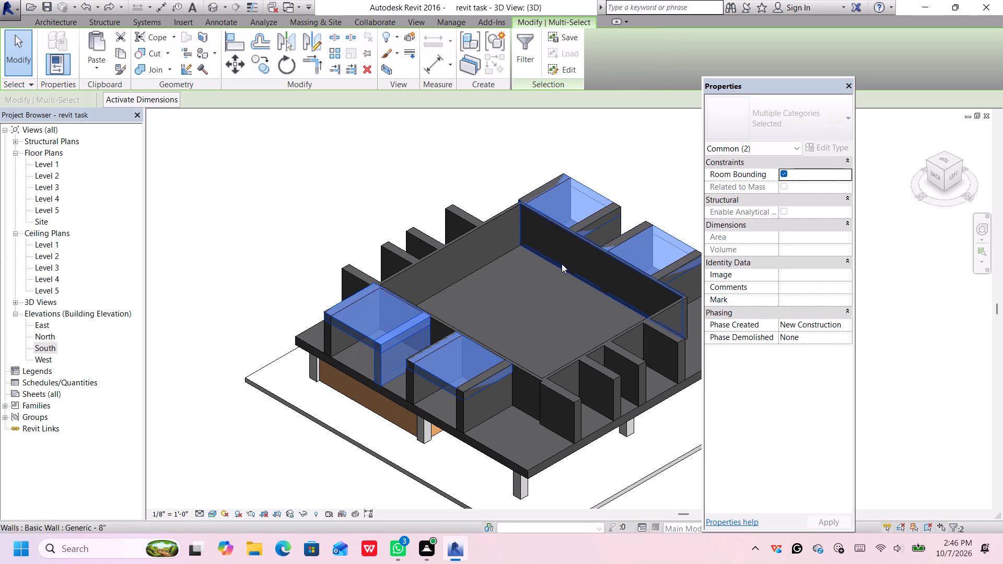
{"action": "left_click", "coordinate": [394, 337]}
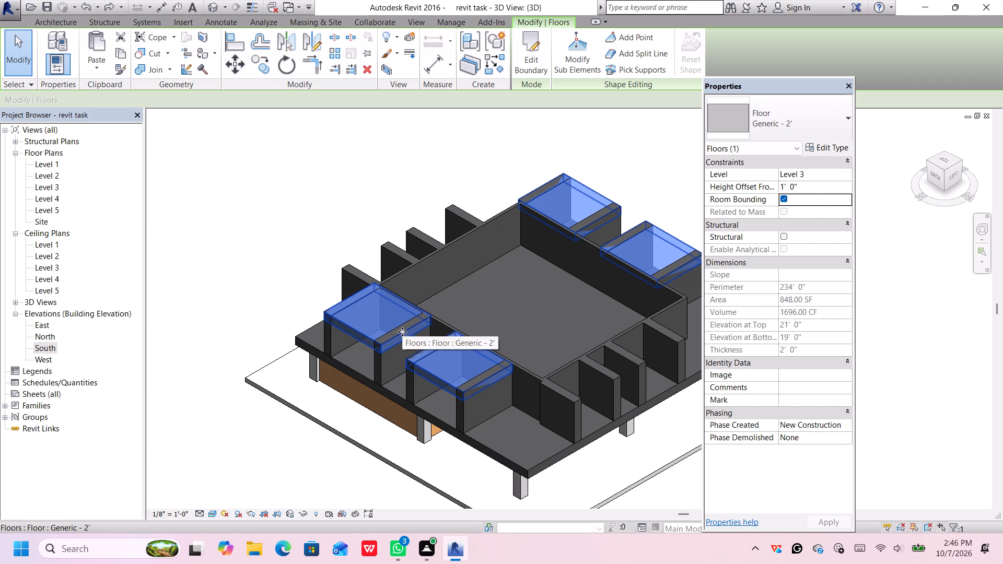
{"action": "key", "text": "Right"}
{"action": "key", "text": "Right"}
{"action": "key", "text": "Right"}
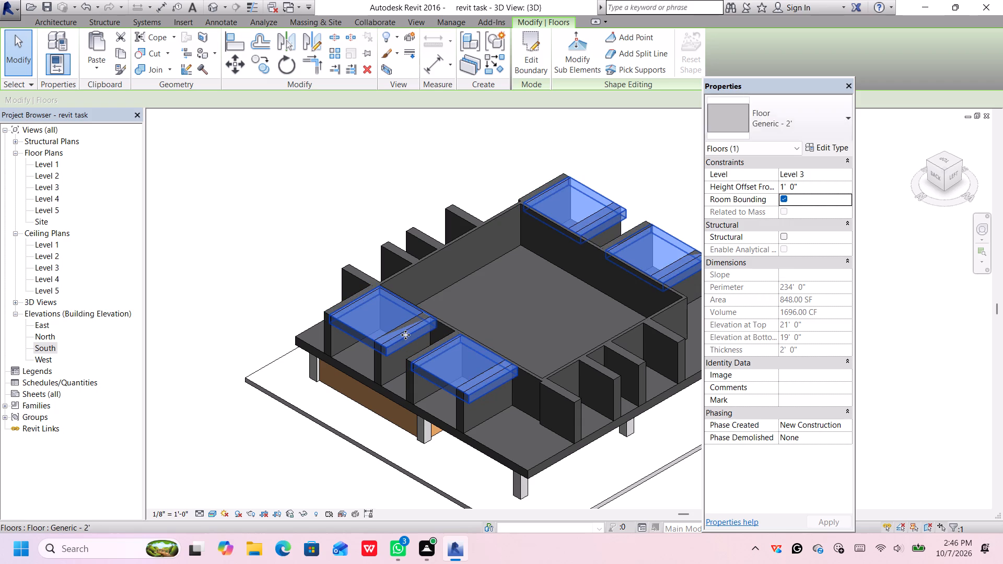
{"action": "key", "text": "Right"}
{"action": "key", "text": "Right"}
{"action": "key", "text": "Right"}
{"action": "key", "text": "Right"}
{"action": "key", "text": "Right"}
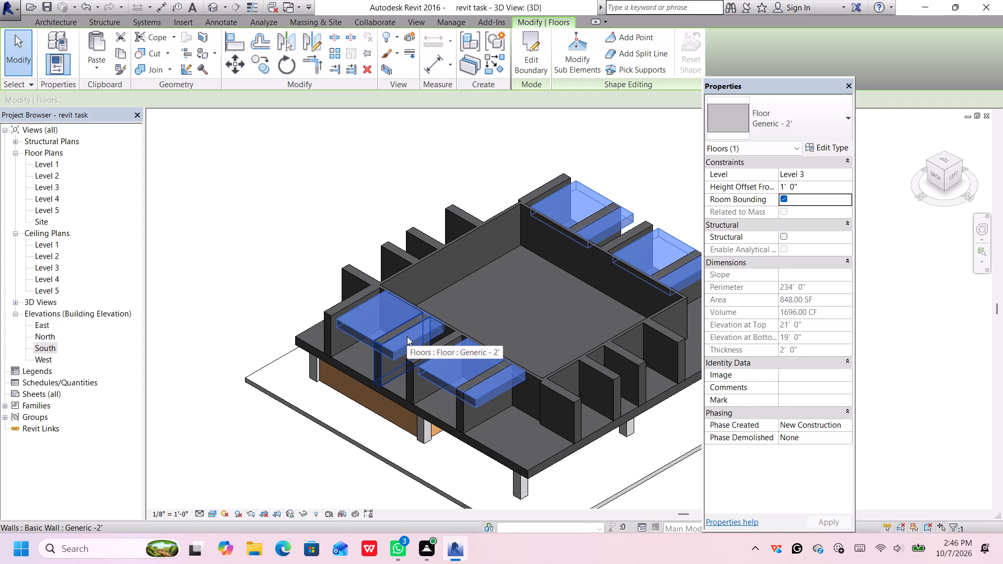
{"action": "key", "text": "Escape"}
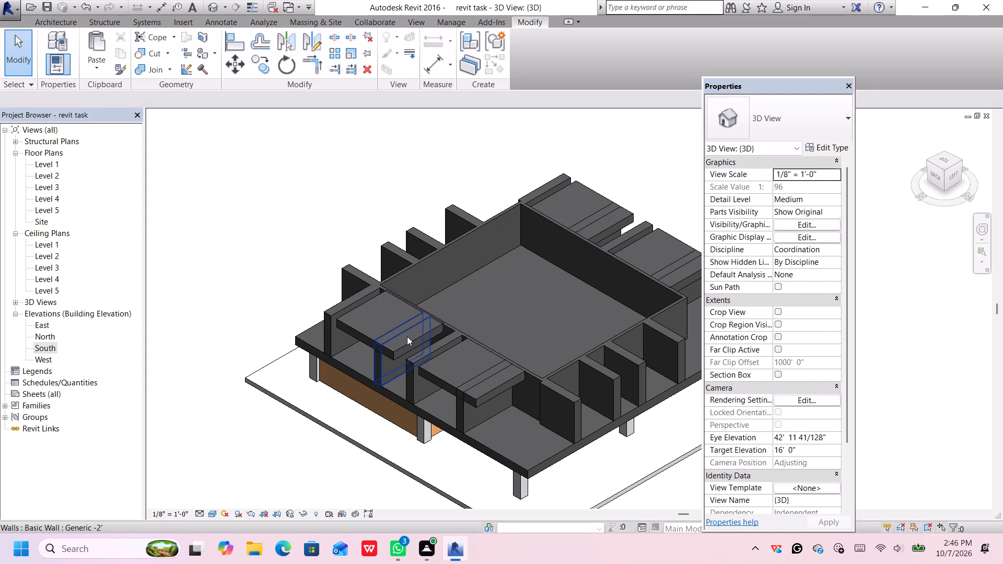
Undo the floor nudges and the completion of the four-piece Level 3 floor, back to its boundary sketch.
{"action": "key", "text": "ctrl+z"}
{"action": "key", "text": "ctrl+z"}
{"action": "key", "text": "ctrl+z"}
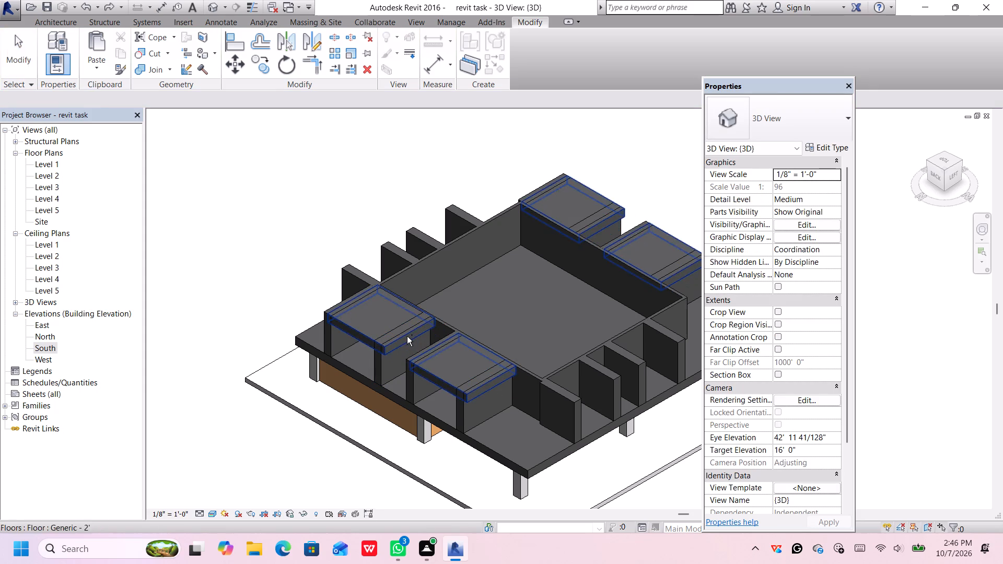
{"action": "key", "text": "ctrl+z"}
{"action": "key", "text": "ctrl+z"}
{"action": "key", "text": "ctrl+z"}
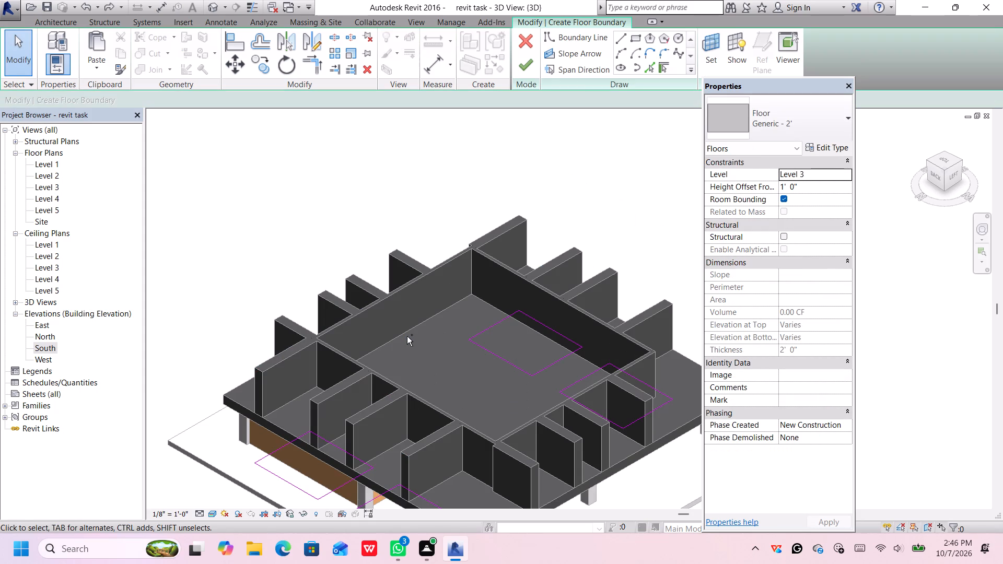
Undo the floor's rectangular boundary sketches one after another until the floor sketch itself is gone.
{"action": "key", "text": "ctrl+z"}
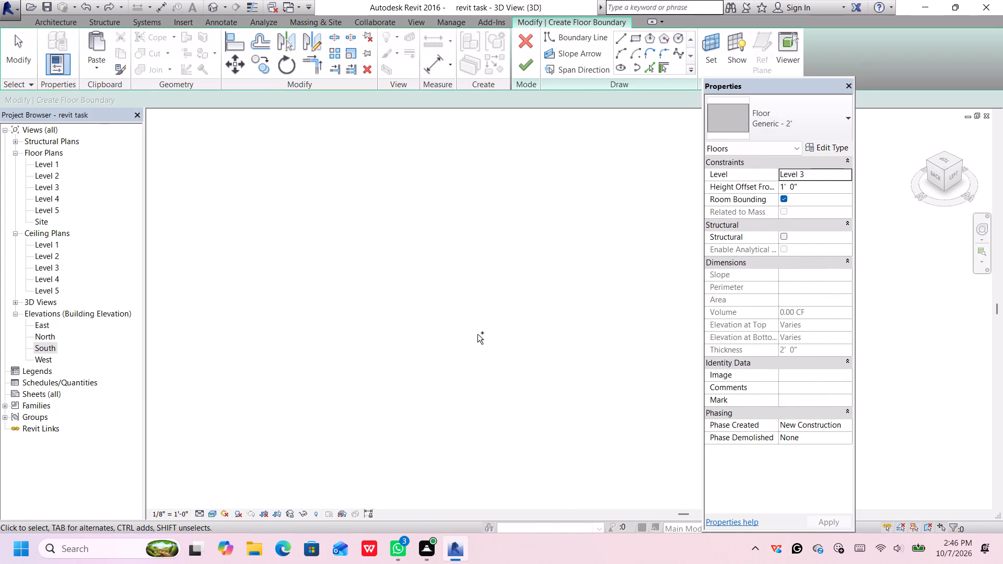
{"action": "scroll", "coordinate": [598, 298], "scroll_direction": "down", "scroll_amount": 5}
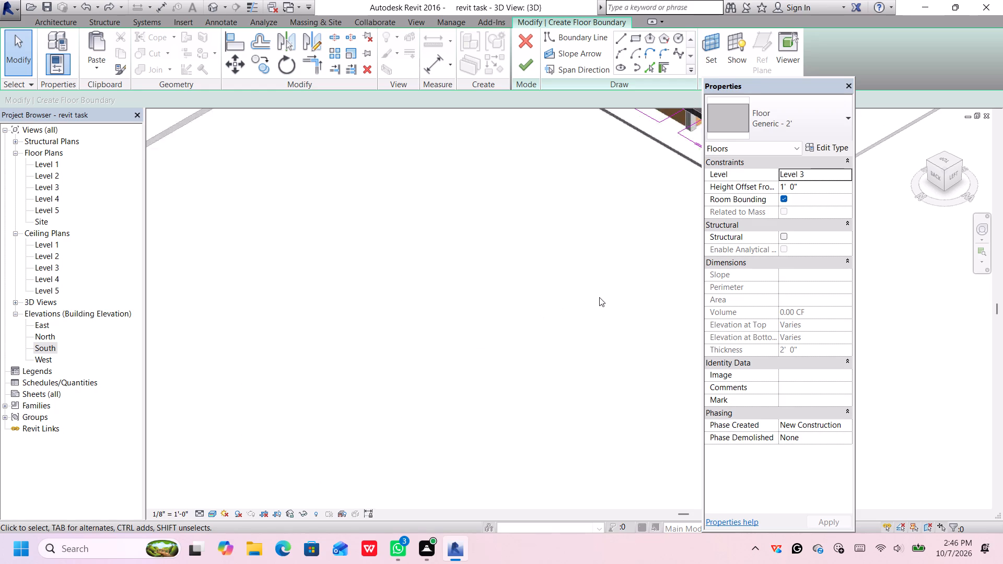
{"action": "scroll", "coordinate": [599, 297], "scroll_direction": "down", "scroll_amount": 8}
{"action": "middle_click_drag", "start_coordinate": [616, 282], "coordinate": [403, 337]}
{"action": "scroll", "coordinate": [423, 306], "scroll_direction": "up", "scroll_amount": 3}
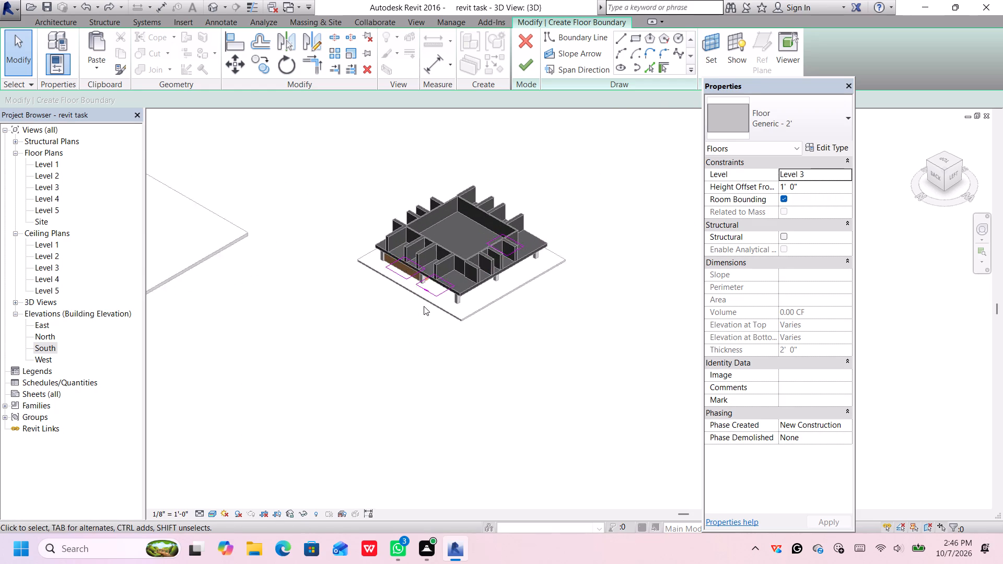
{"action": "scroll", "coordinate": [424, 306], "scroll_direction": "up", "scroll_amount": 4}
{"action": "middle_click_drag", "start_coordinate": [477, 293], "coordinate": [407, 386]}
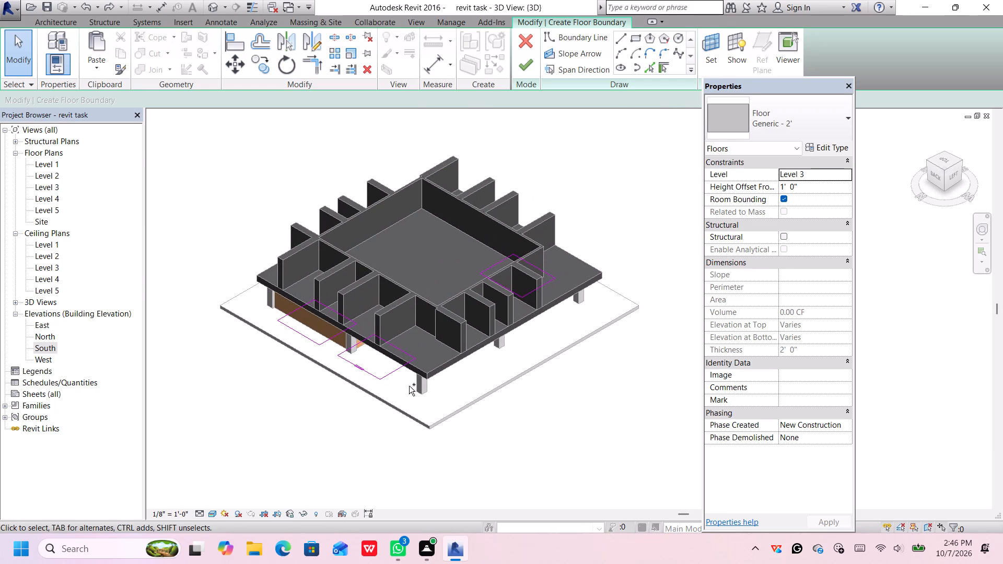
{"action": "key", "text": "ctrl+z"}
{"action": "key", "text": "ctrl+z"}
{"action": "key", "text": "ctrl+z"}
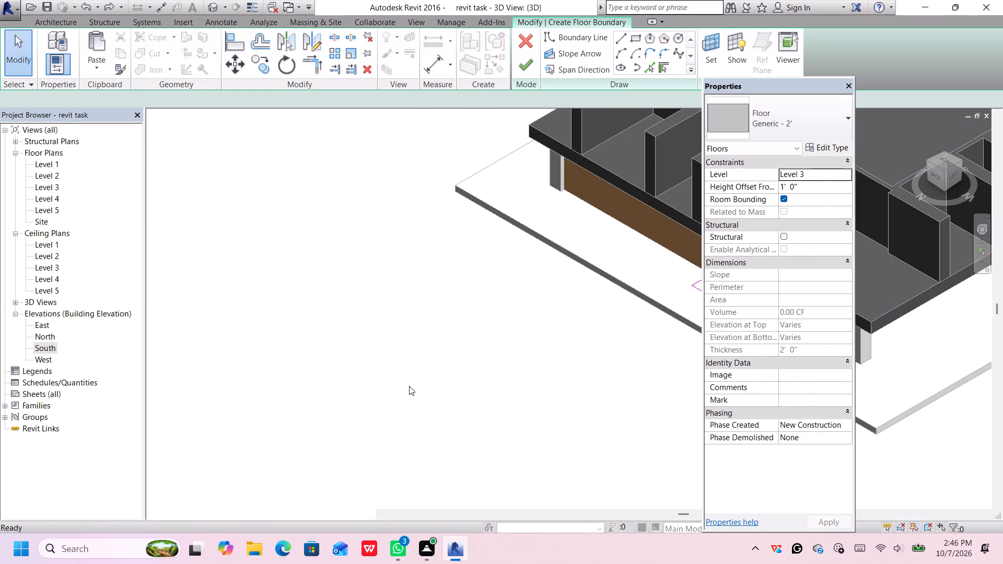
{"action": "key", "text": "ctrl+z"}
{"action": "scroll", "coordinate": [515, 395], "scroll_direction": "down", "scroll_amount": 3}
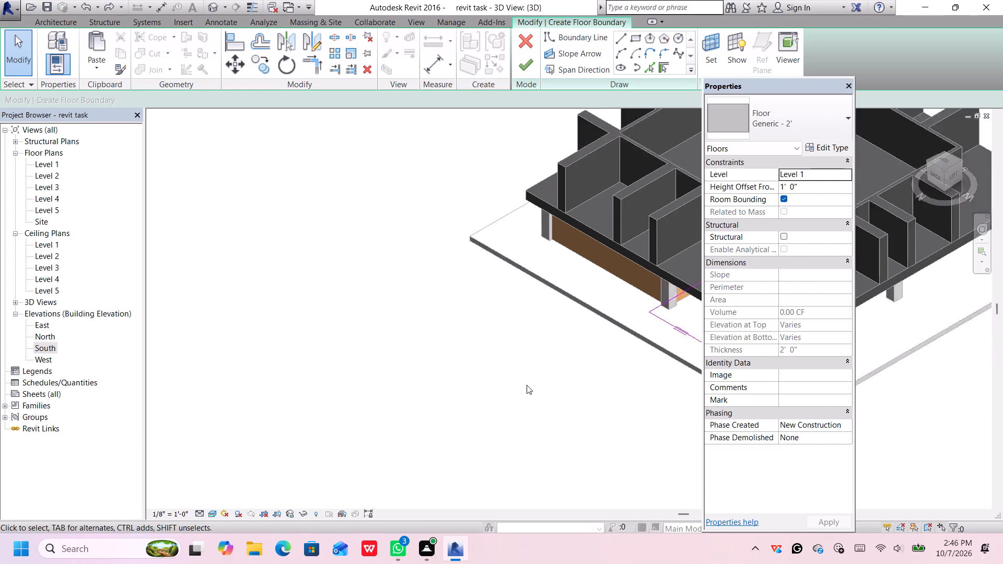
{"action": "scroll", "coordinate": [527, 385], "scroll_direction": "down", "scroll_amount": 2}
{"action": "middle_click_drag", "start_coordinate": [581, 379], "coordinate": [303, 439]}
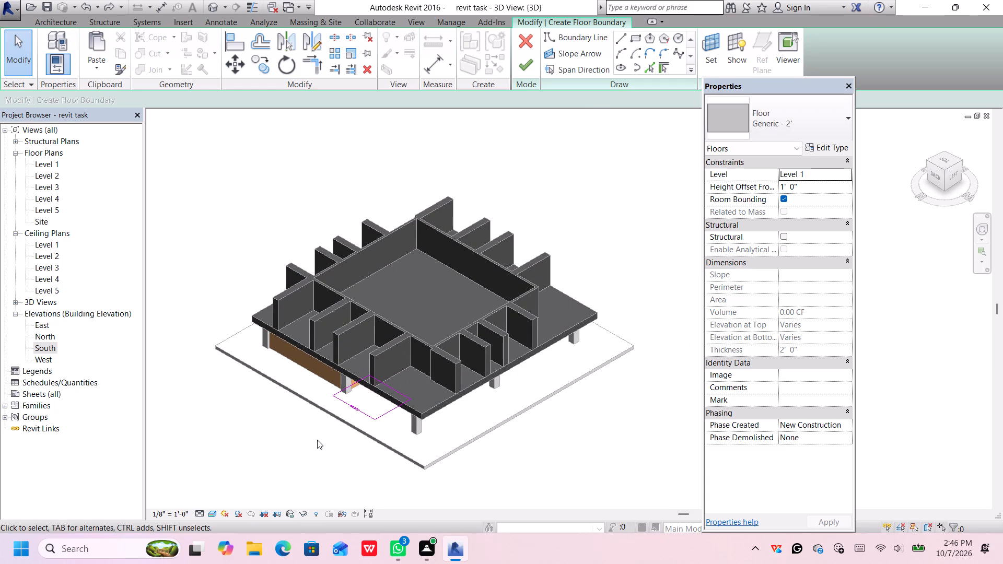
{"action": "key", "text": "ctrl+z"}
{"action": "key", "text": "ctrl+z"}
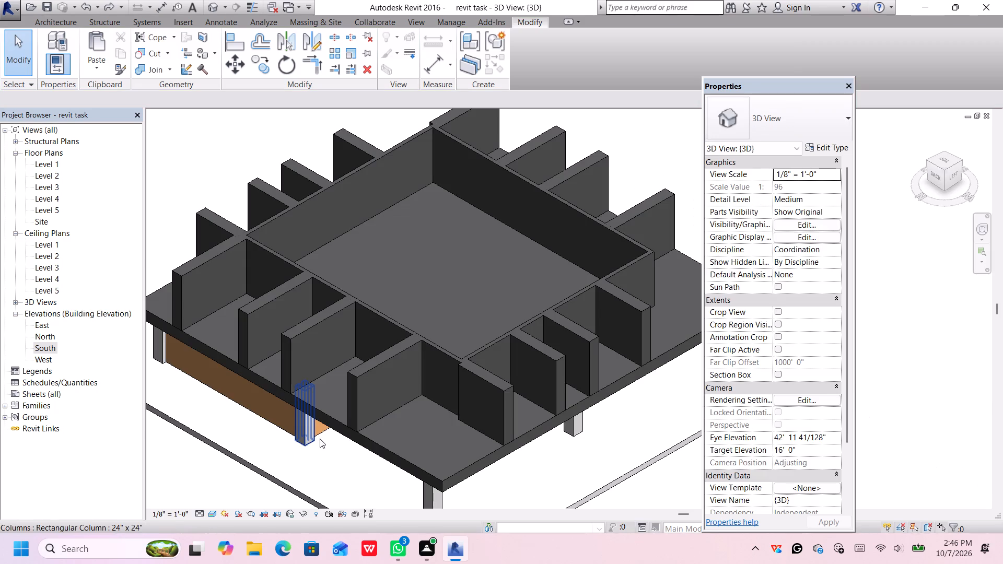
Create a Generic - 2' architectural floor on Level 3 with a rectangular boundary spanning the western pair of south-side partition walls.
{"action": "left_click", "coordinate": [947, 159]}
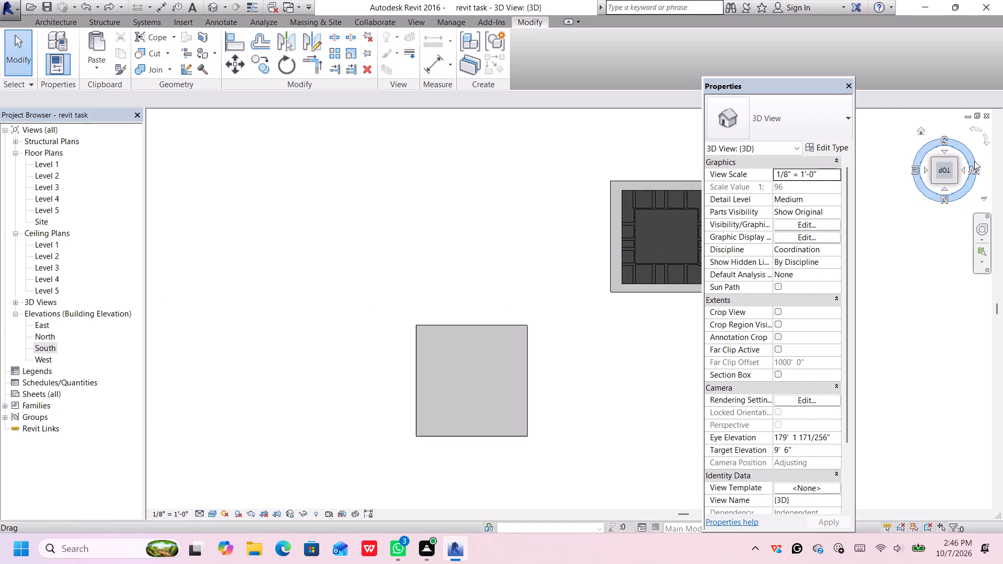
{"action": "left_click", "coordinate": [955, 171]}
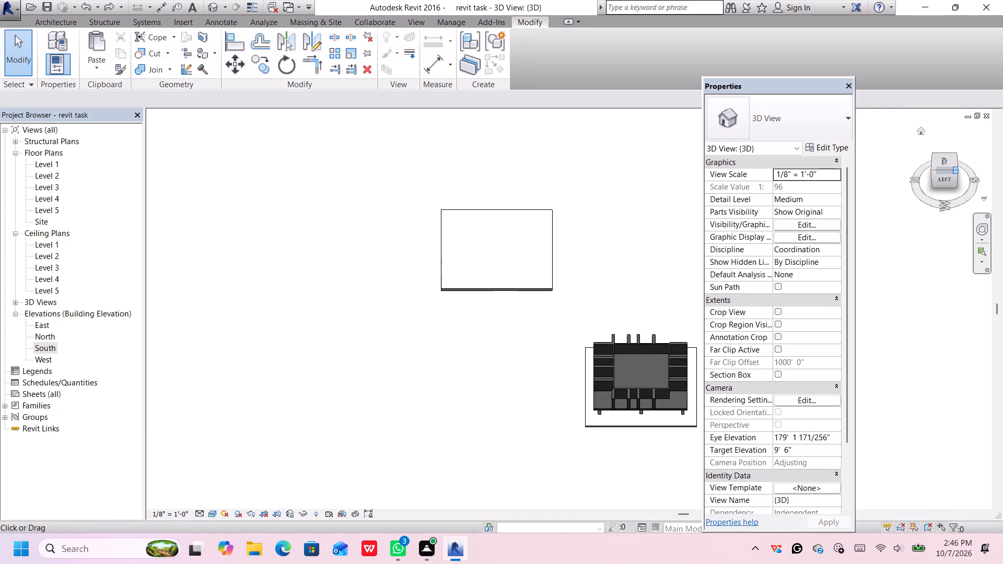
{"action": "left_click", "coordinate": [957, 173]}
{"action": "left_click", "coordinate": [953, 163]}
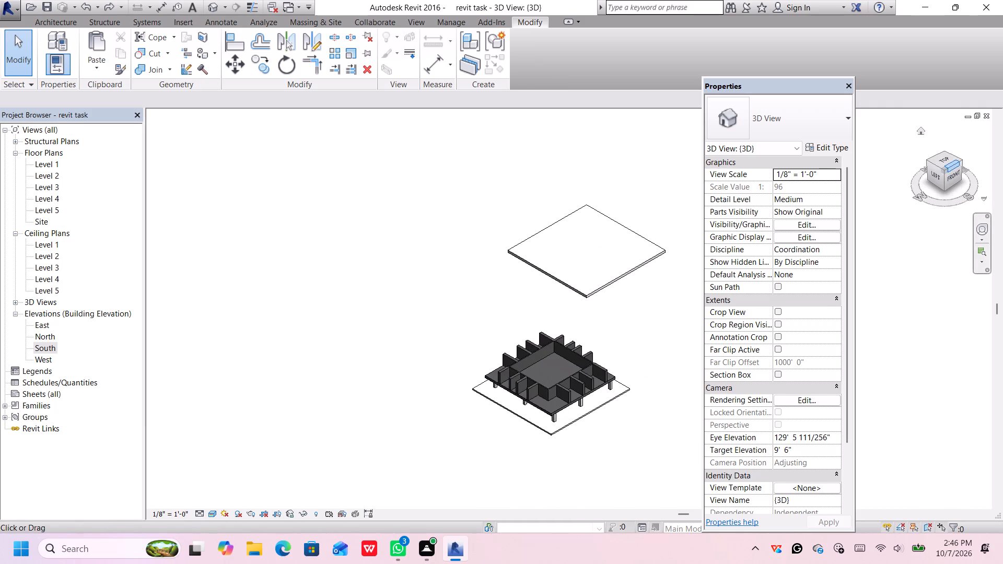
{"action": "left_click", "coordinate": [944, 159]}
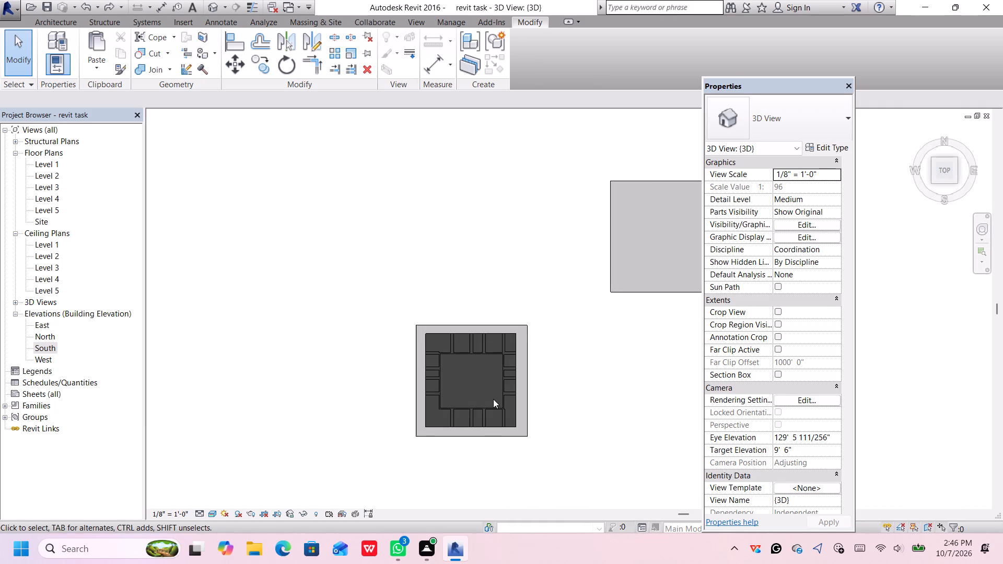
{"action": "scroll", "coordinate": [469, 409], "scroll_direction": "up", "scroll_amount": 4}
{"action": "middle_click_drag", "start_coordinate": [494, 423], "coordinate": [499, 372]}
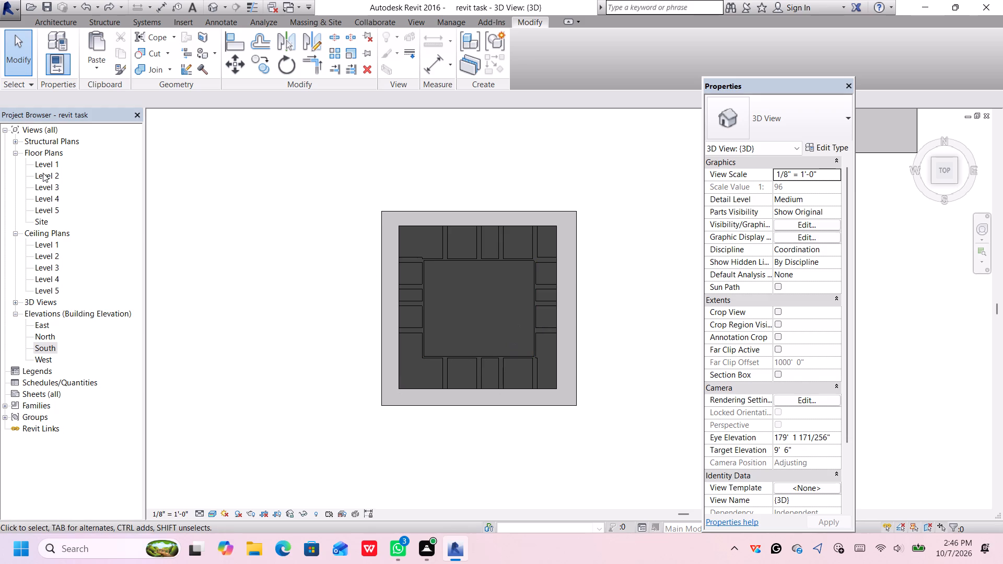
{"action": "left_click", "coordinate": [40, 20]}
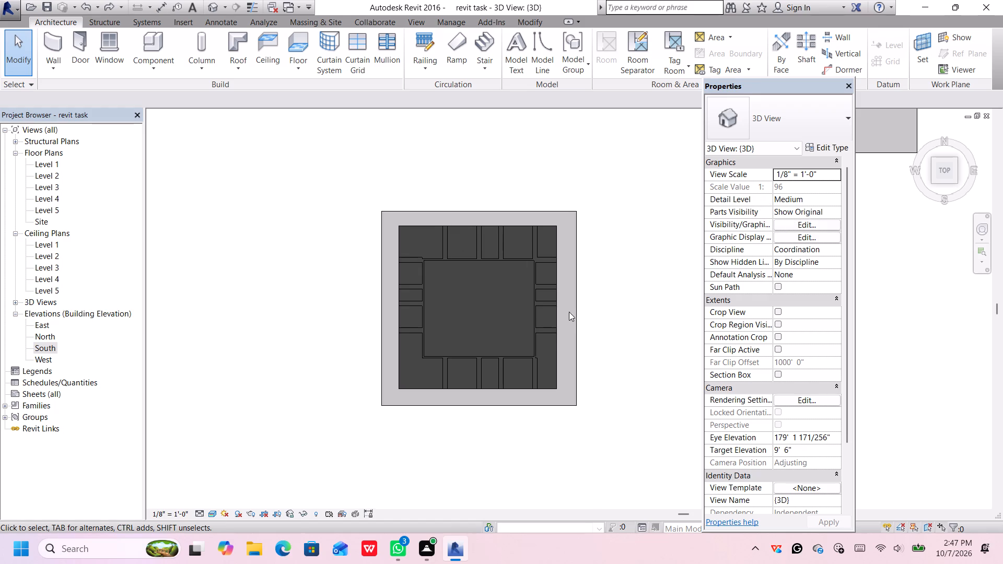
{"action": "scroll", "coordinate": [519, 336], "scroll_direction": "up", "scroll_amount": 4}
{"action": "middle_click_drag", "start_coordinate": [523, 361], "coordinate": [526, 360]}
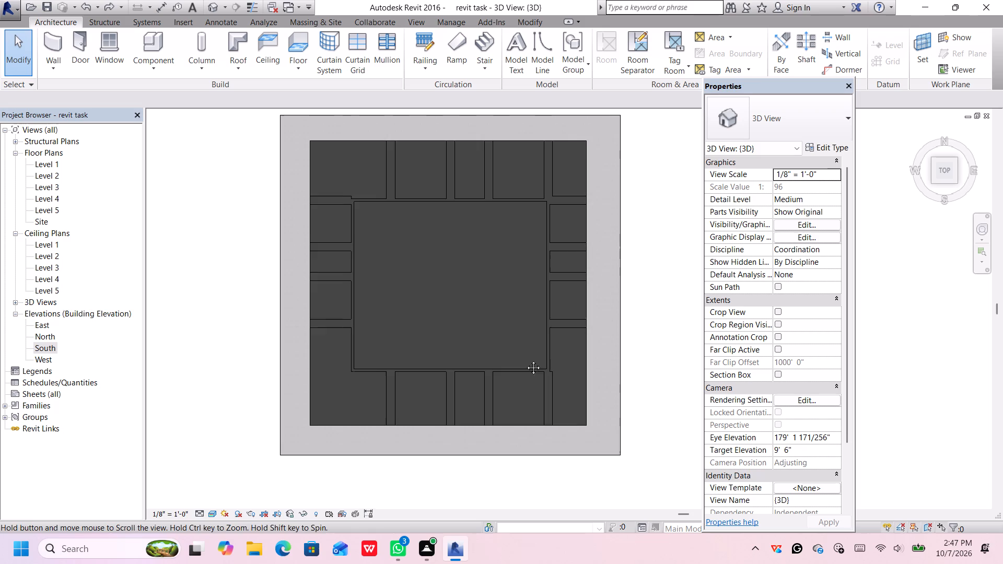
{"action": "middle_click_drag", "start_coordinate": [526, 360], "coordinate": [535, 344]}
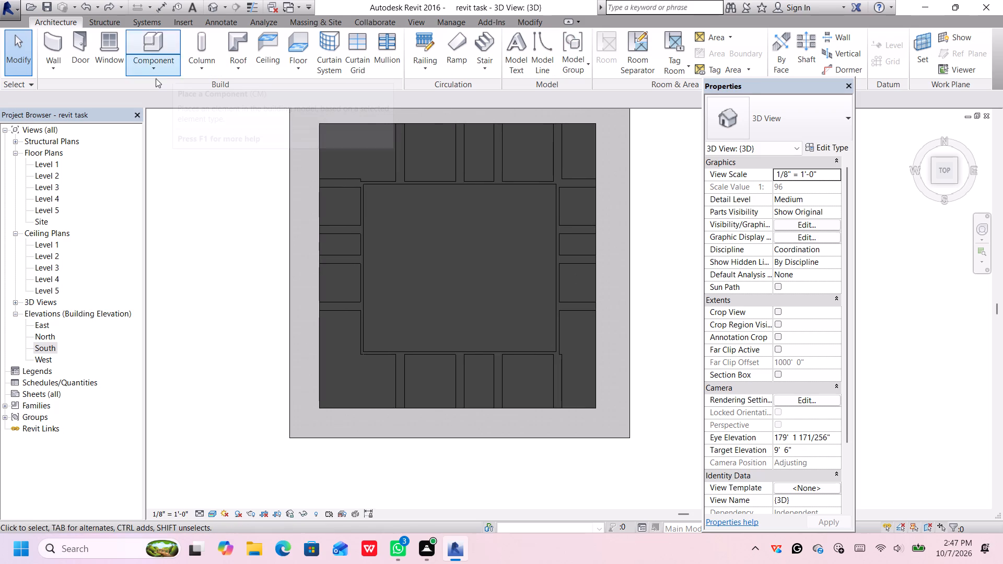
{"action": "left_click", "coordinate": [295, 68]}
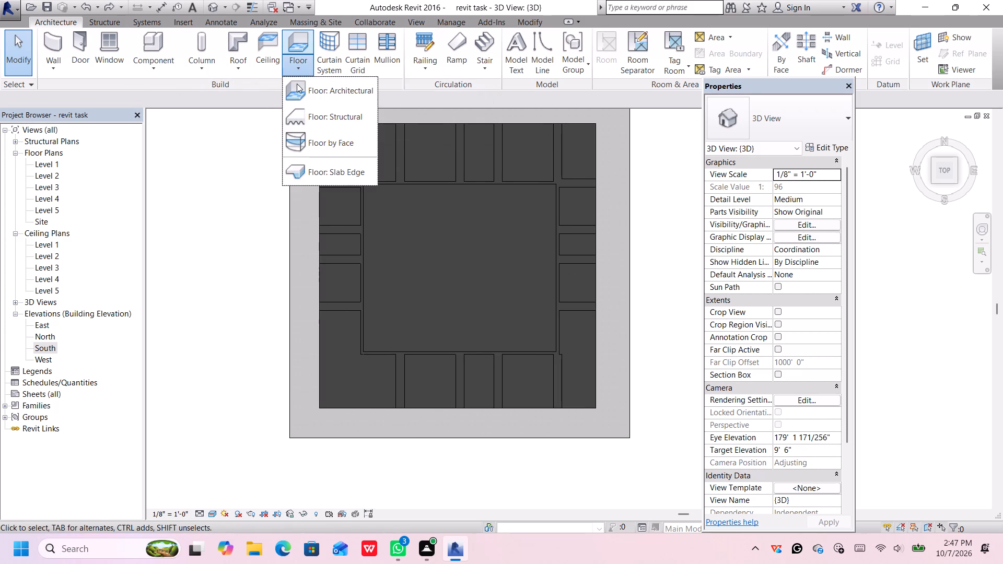
{"action": "left_click", "coordinate": [297, 84]}
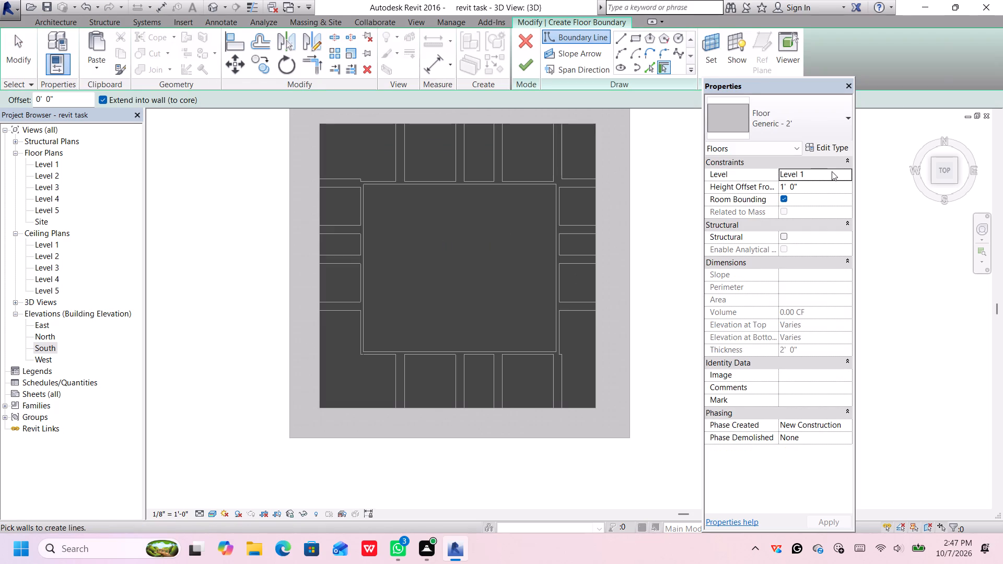
{"action": "left_click", "coordinate": [831, 171]}
{"action": "left_click", "coordinate": [849, 175]}
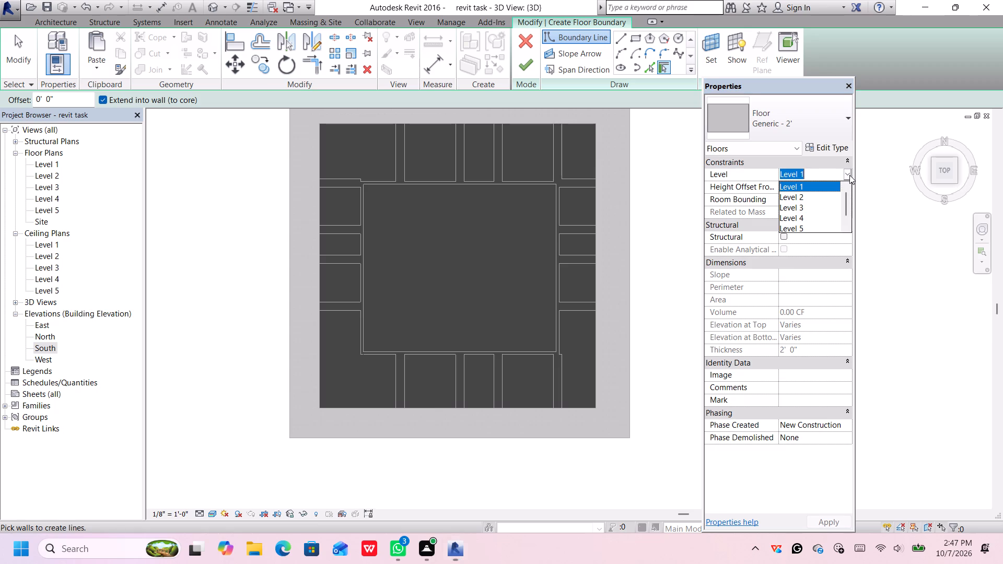
{"action": "left_click", "coordinate": [825, 207]}
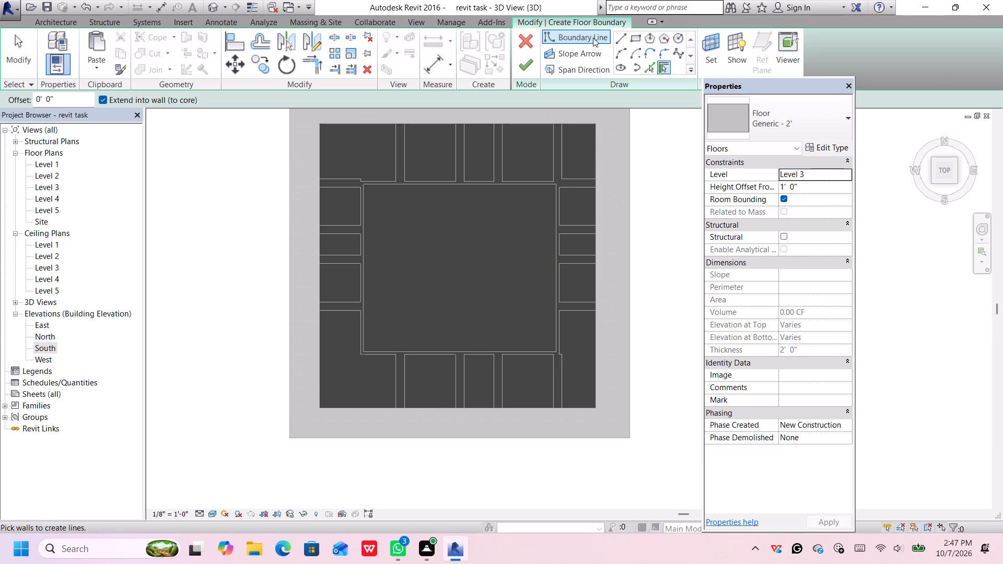
{"action": "left_click", "coordinate": [639, 37]}
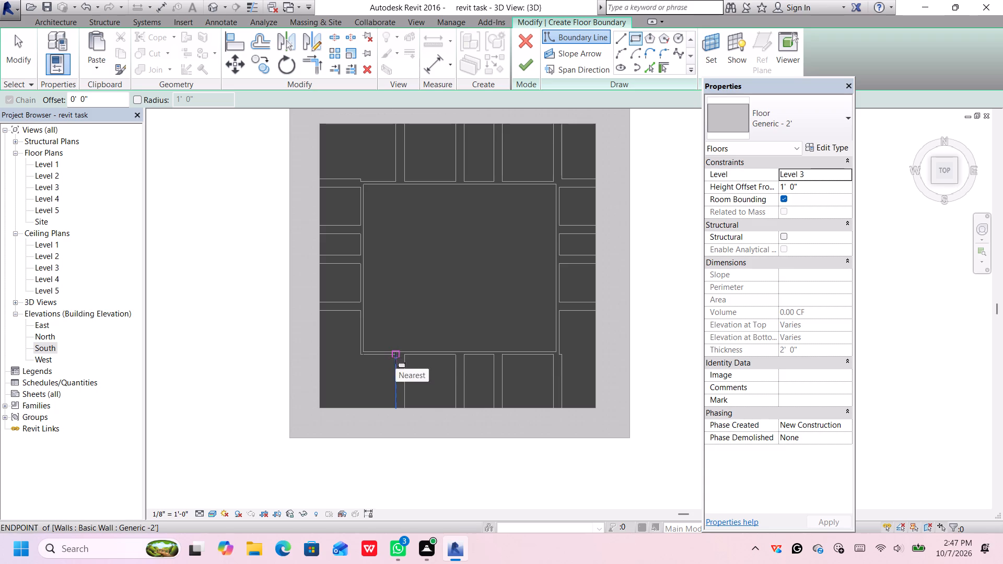
{"action": "left_click", "coordinate": [395, 407]}
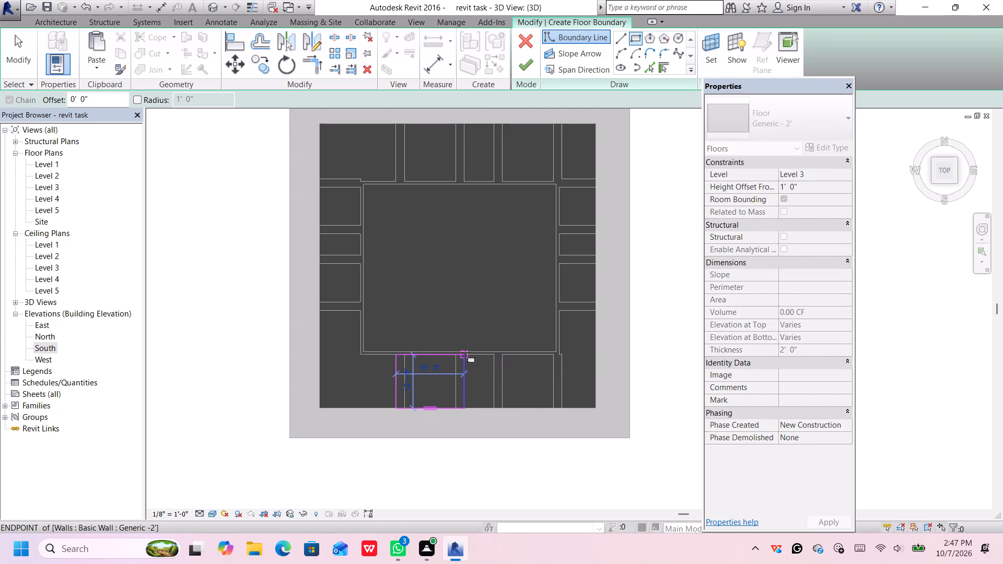
{"action": "left_click", "coordinate": [465, 352]}
{"action": "key", "text": "Return"}
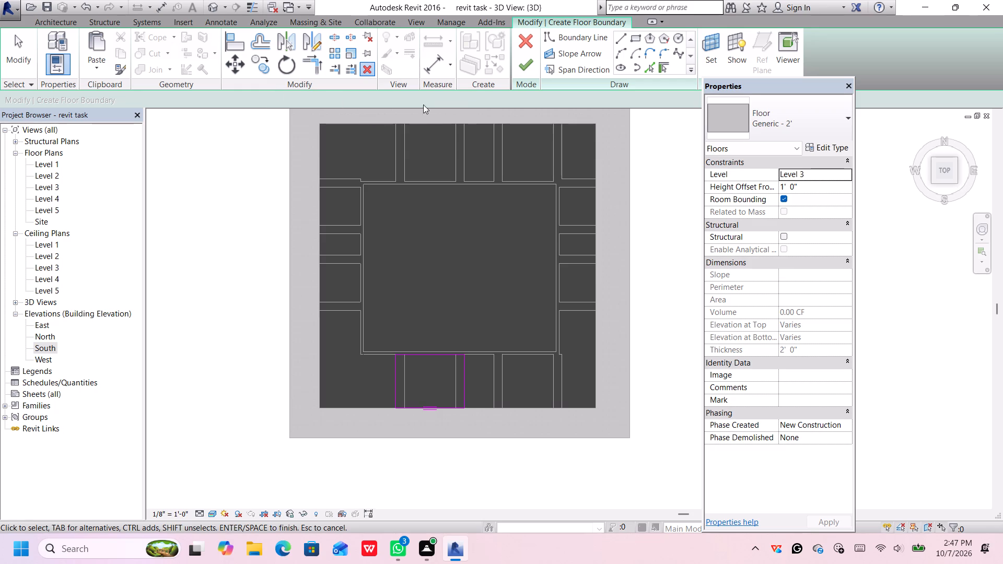
{"action": "left_click", "coordinate": [524, 63]}
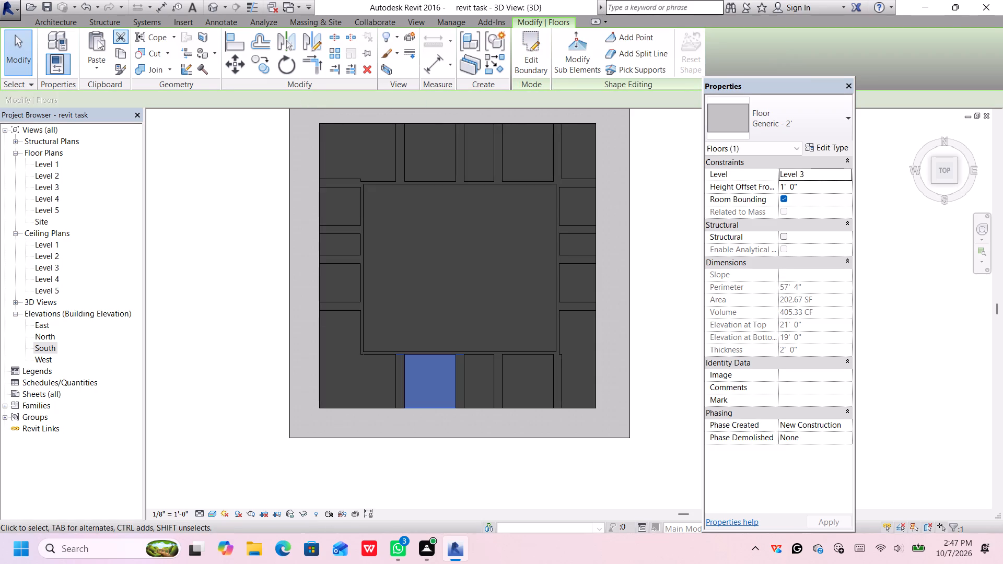
Create a Generic - 2' architectural floor on Level 1 with a rectangular boundary spanning the eastern pair of south-side partition walls.
{"action": "left_click", "coordinate": [69, 32]}
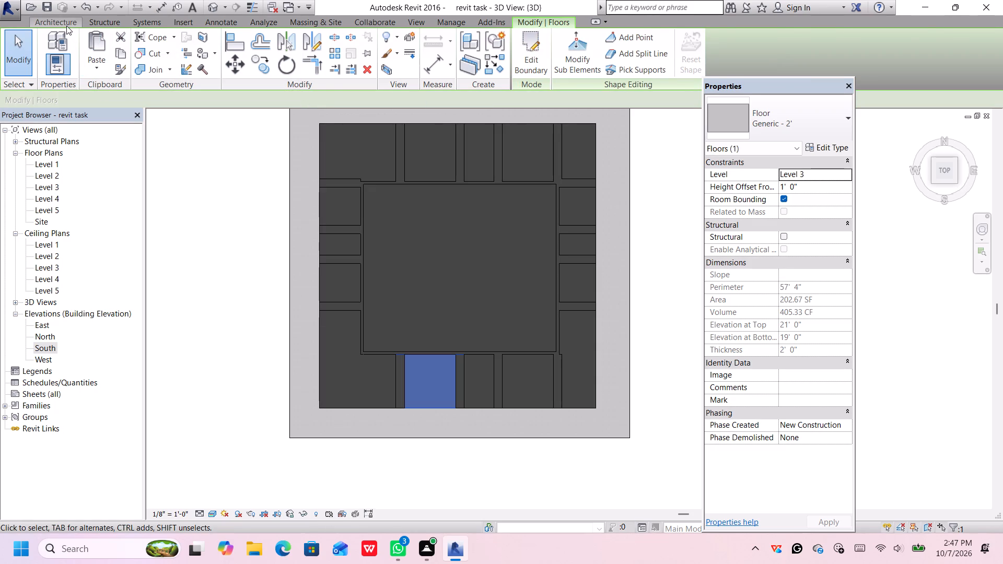
{"action": "left_click", "coordinate": [66, 26]}
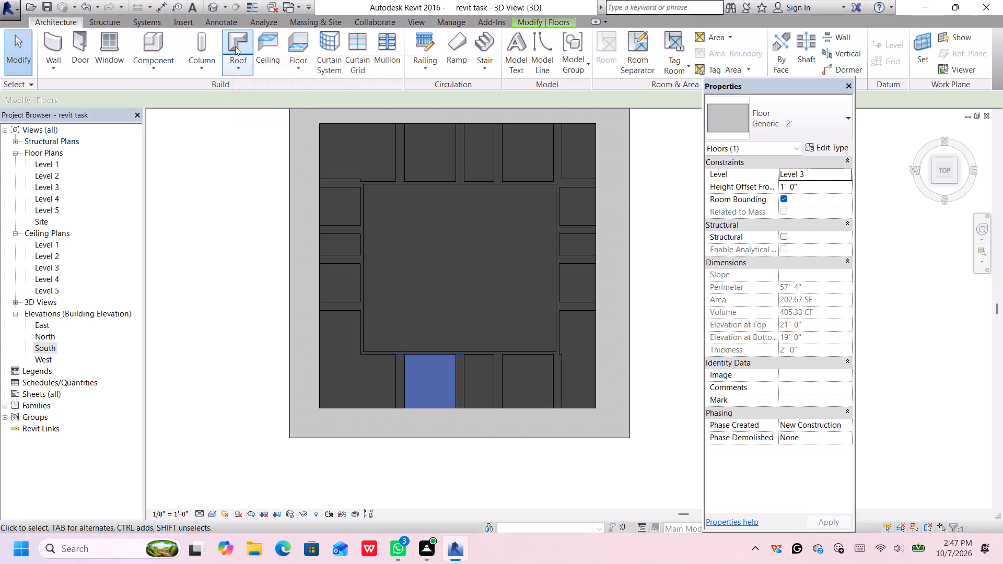
{"action": "left_click", "coordinate": [291, 71]}
{"action": "left_click", "coordinate": [293, 79]}
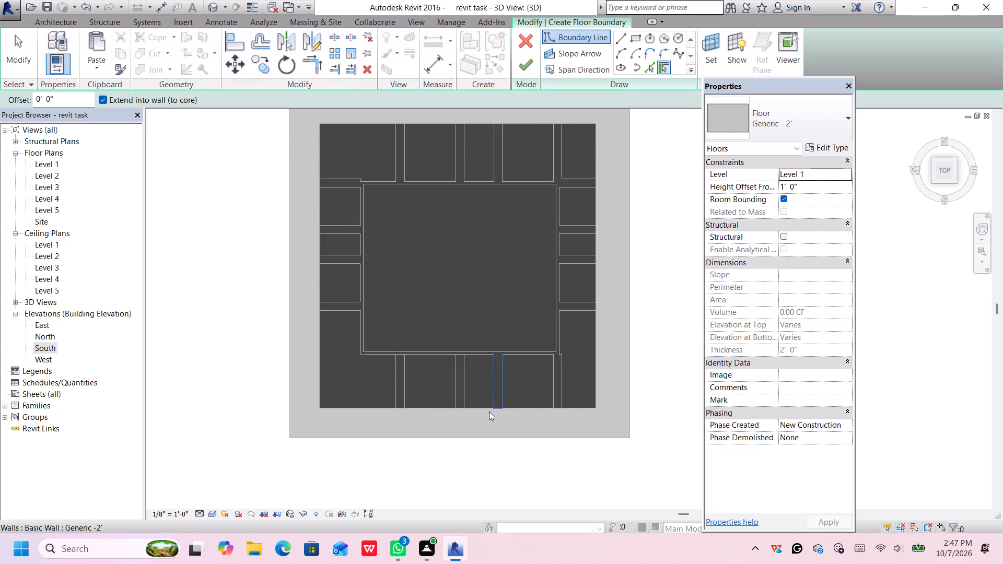
{"action": "left_click", "coordinate": [638, 38]}
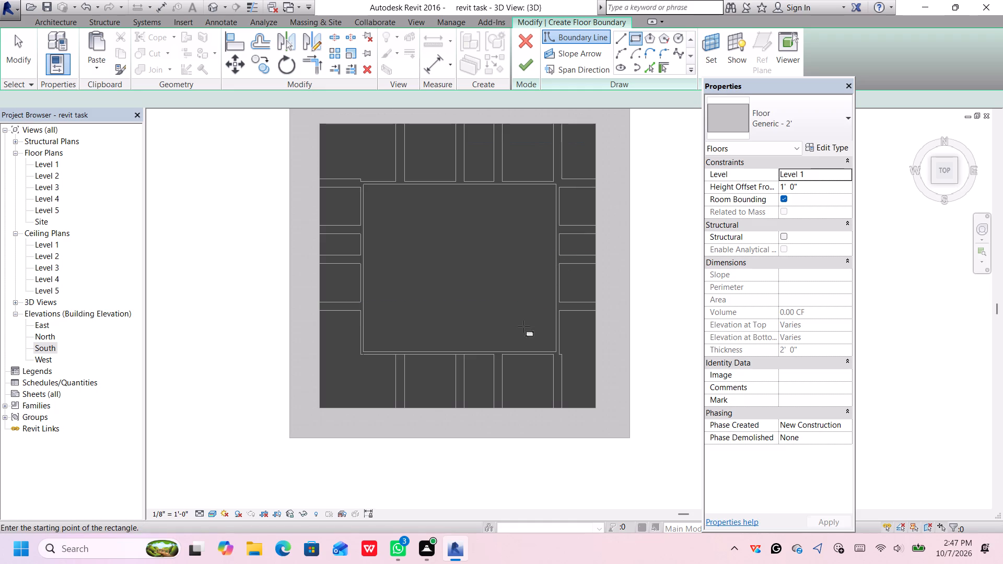
{"action": "left_click", "coordinate": [494, 408]}
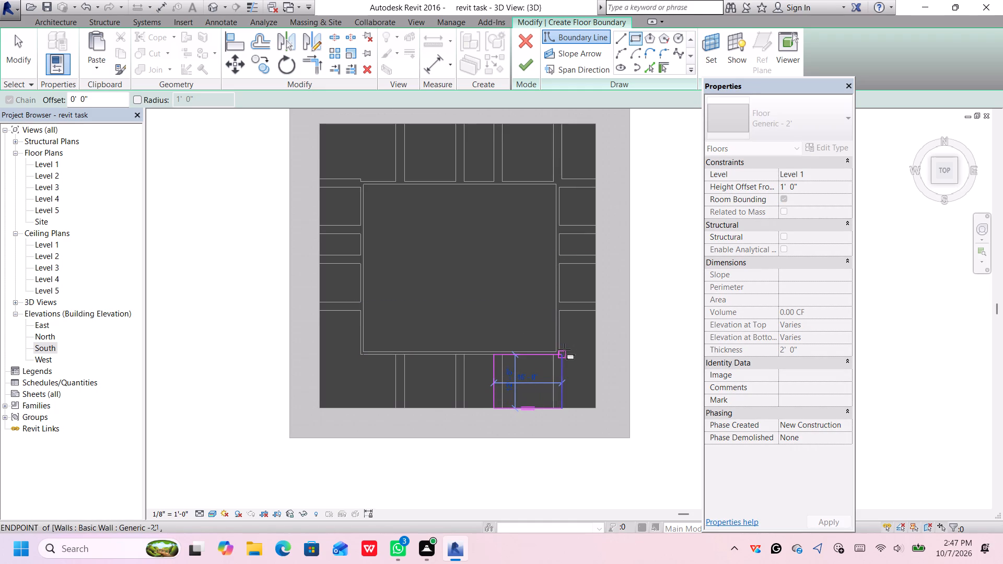
{"action": "left_click", "coordinate": [564, 350]}
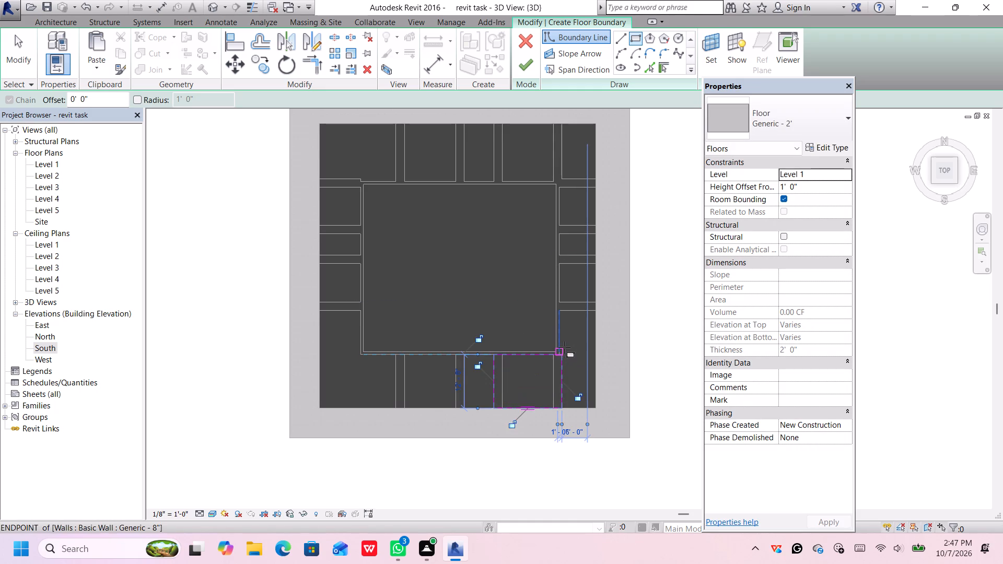
{"action": "left_click", "coordinate": [521, 60]}
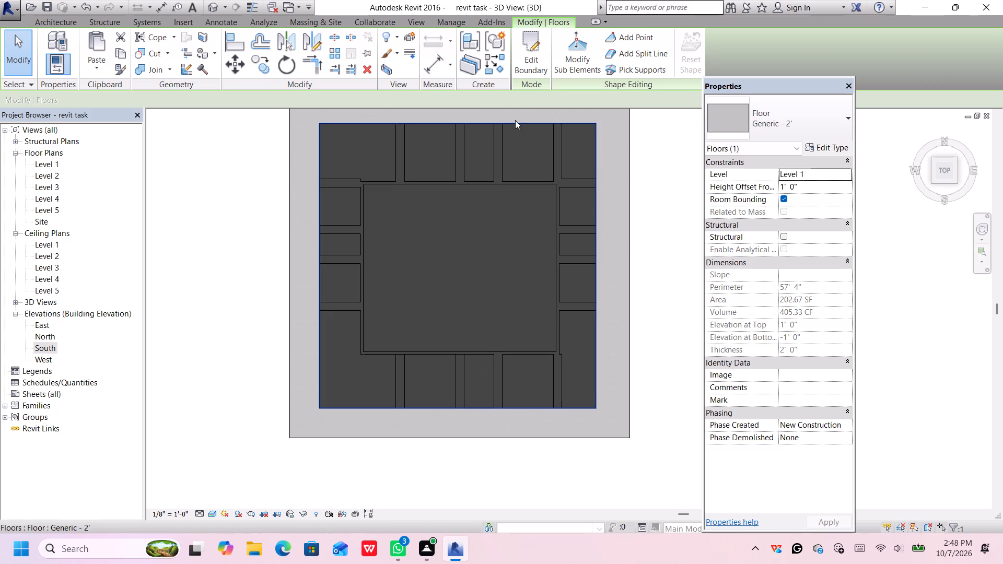
Create a Generic - 2' architectural floor on Level 1 from a 16' wide rectangle spanning the western pair of north-side partition walls.
{"action": "middle_click_drag", "start_coordinate": [494, 184], "coordinate": [484, 218]}
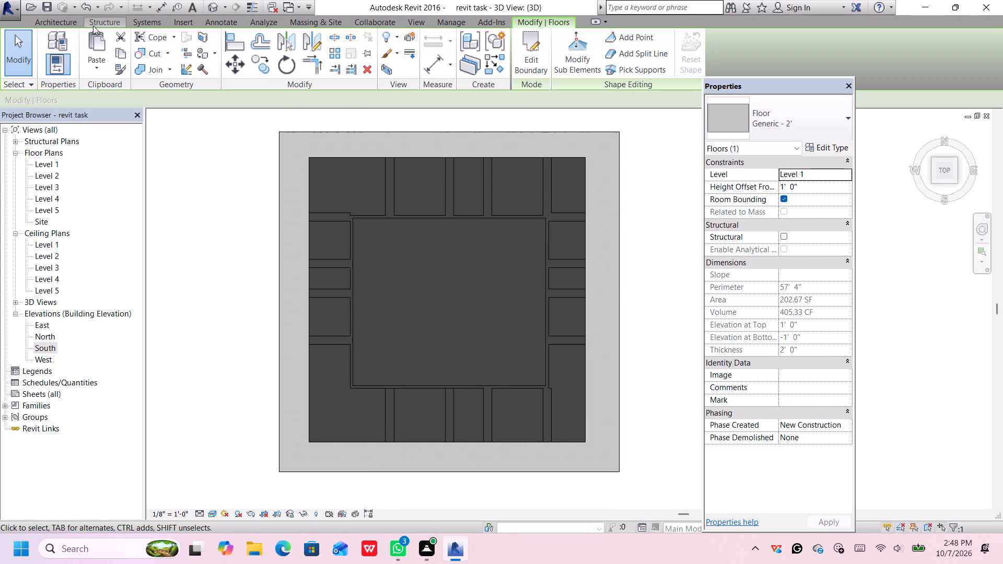
{"action": "left_click", "coordinate": [64, 25]}
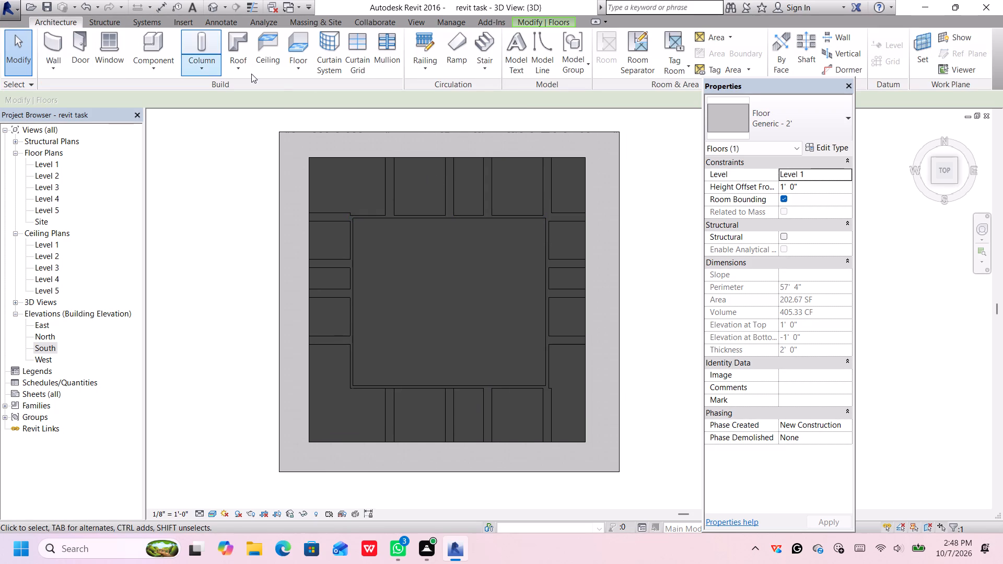
{"action": "left_click", "coordinate": [295, 68]}
{"action": "left_click", "coordinate": [302, 81]}
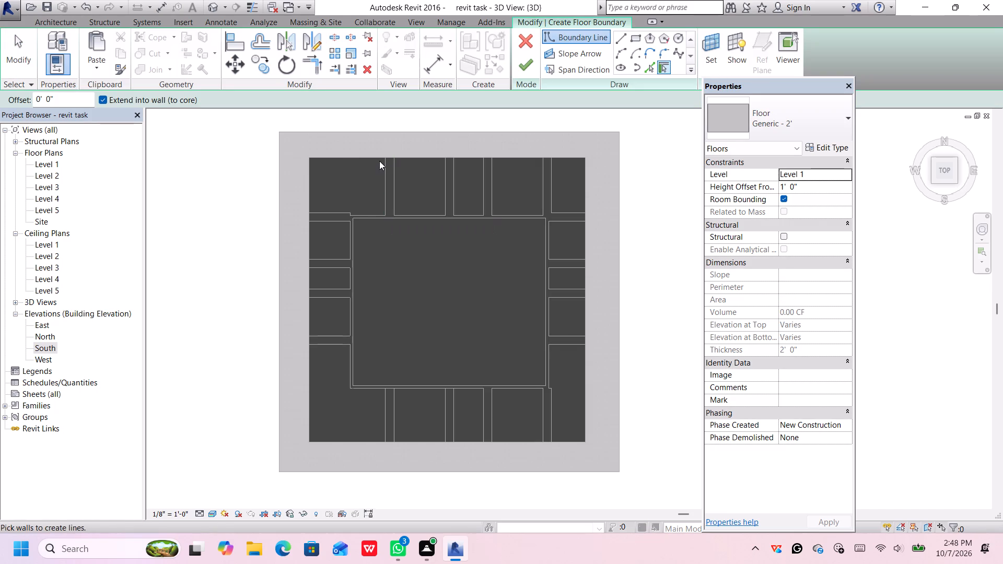
{"action": "left_click", "coordinate": [634, 34]}
{"action": "left_click", "coordinate": [385, 157]}
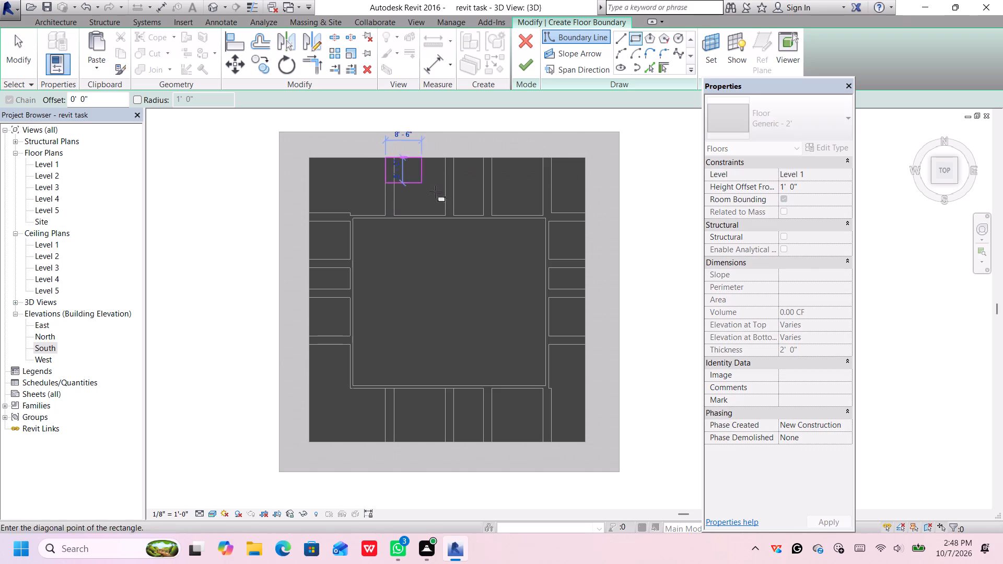
{"action": "left_click", "coordinate": [455, 214]}
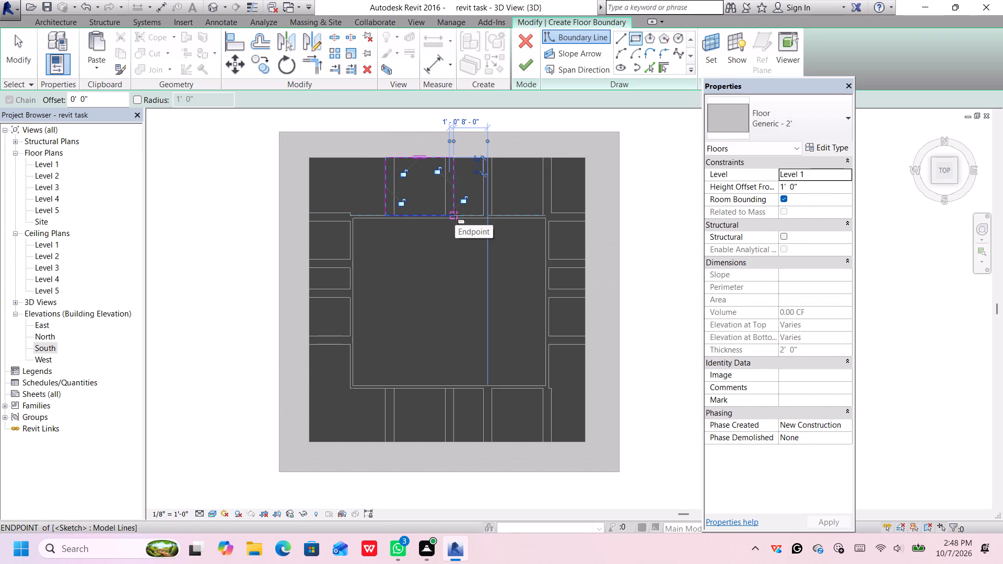
{"action": "left_click", "coordinate": [525, 70]}
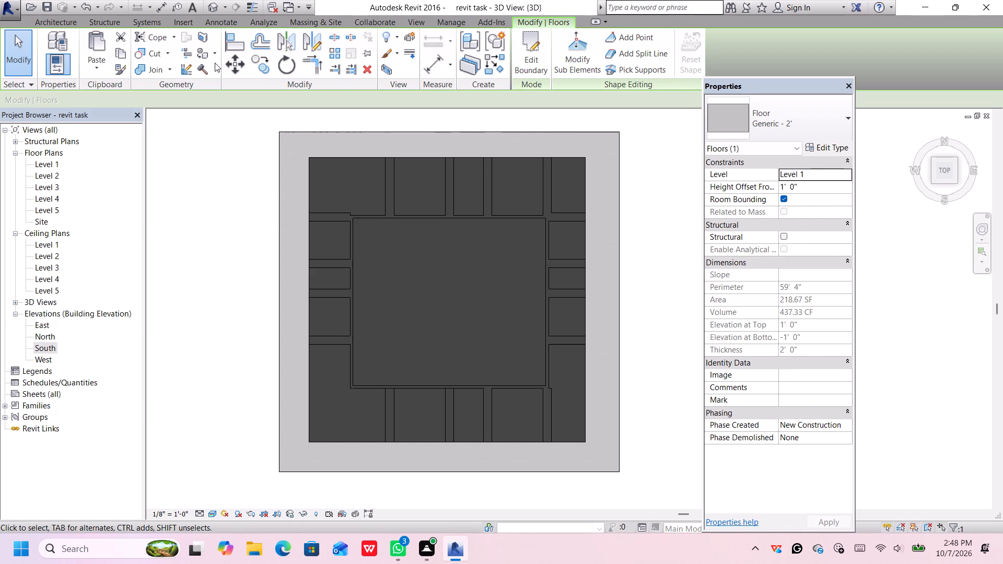
Create a Generic - 2' architectural floor on Level 1 from a 16' wide rectangle spanning the eastern pair of north-side partition walls.
{"action": "left_click", "coordinate": [69, 21]}
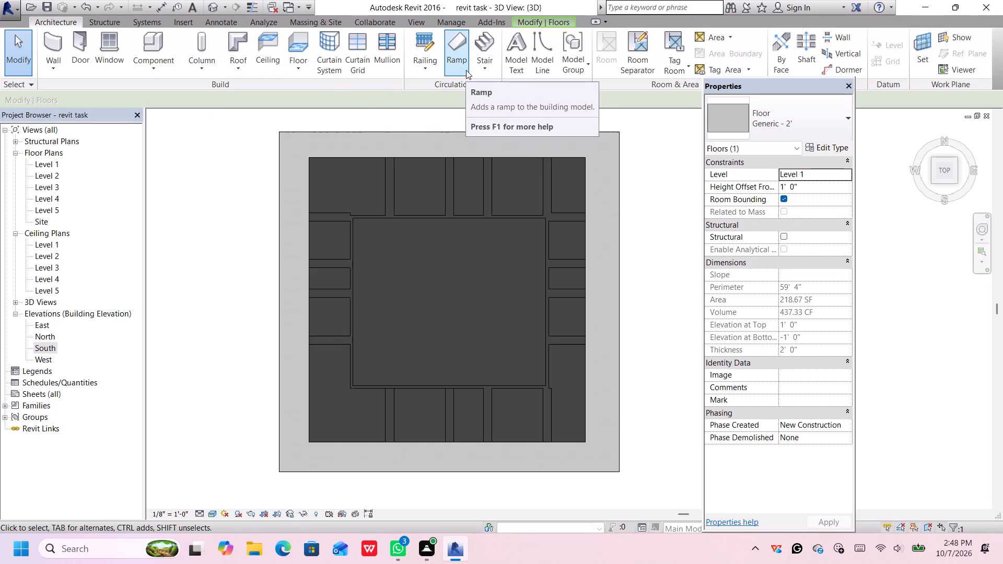
{"action": "left_click", "coordinate": [289, 70]}
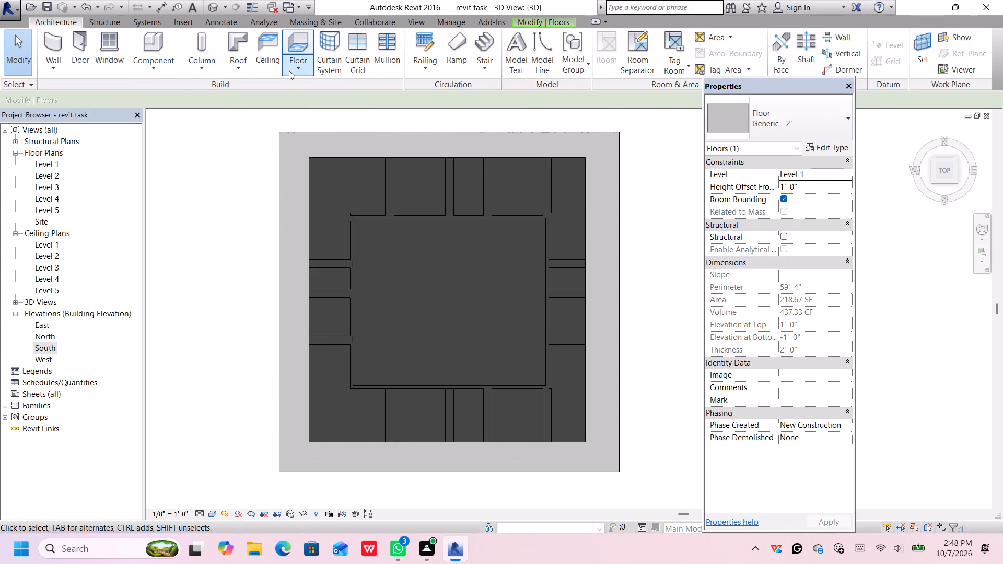
{"action": "left_click", "coordinate": [299, 90]}
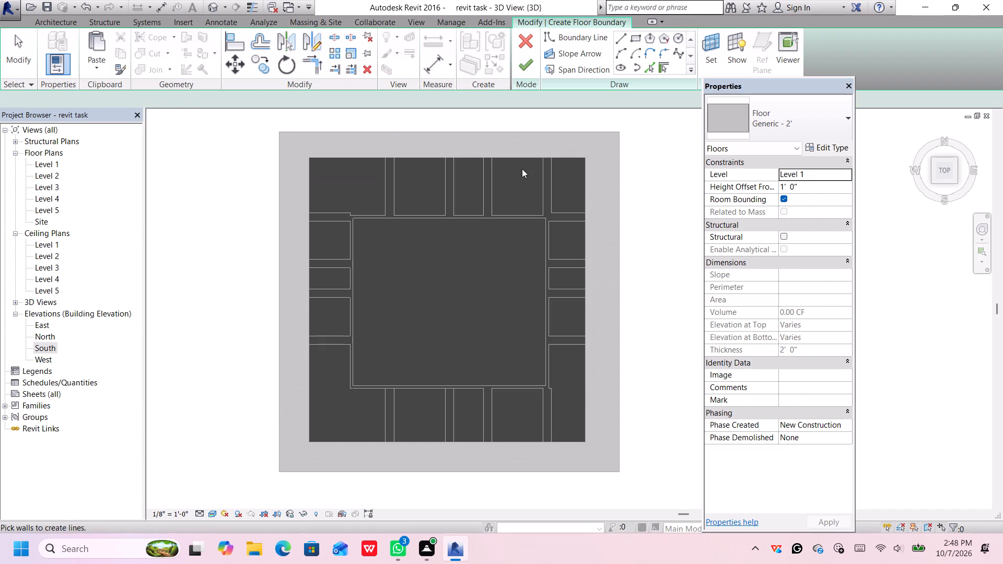
{"action": "left_click", "coordinate": [631, 41]}
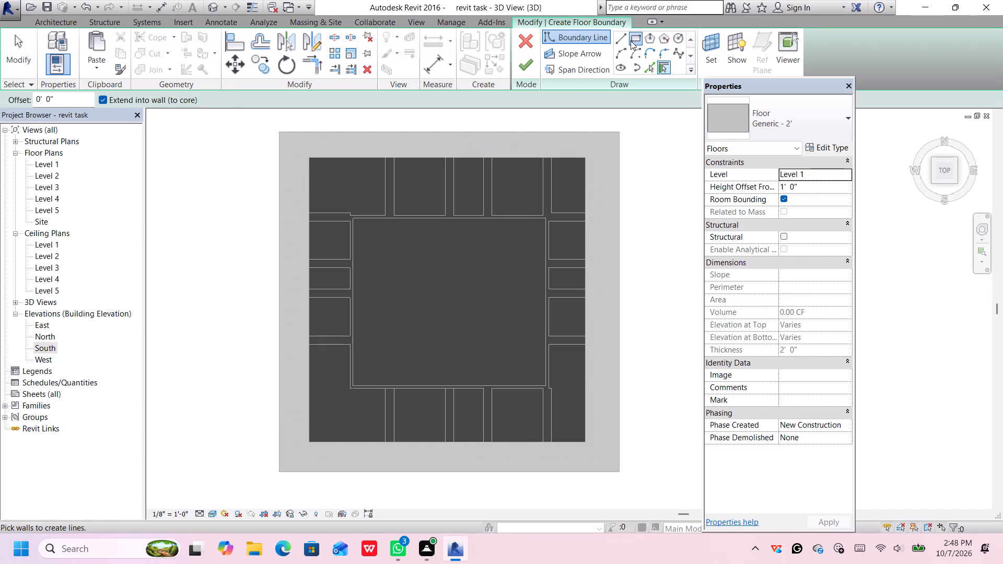
{"action": "left_click", "coordinate": [484, 159]}
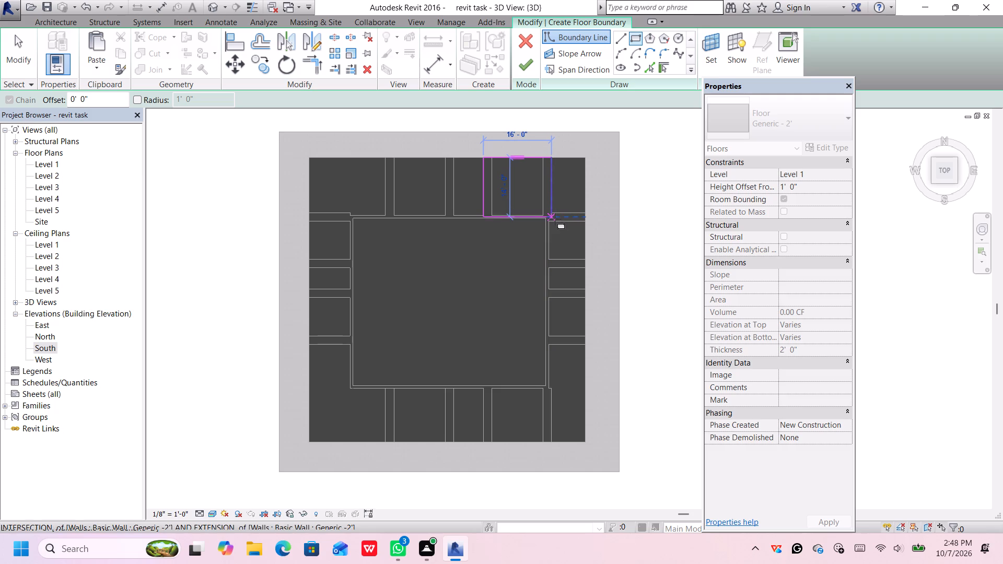
{"action": "scroll", "coordinate": [555, 219], "scroll_direction": "up", "scroll_amount": 2}
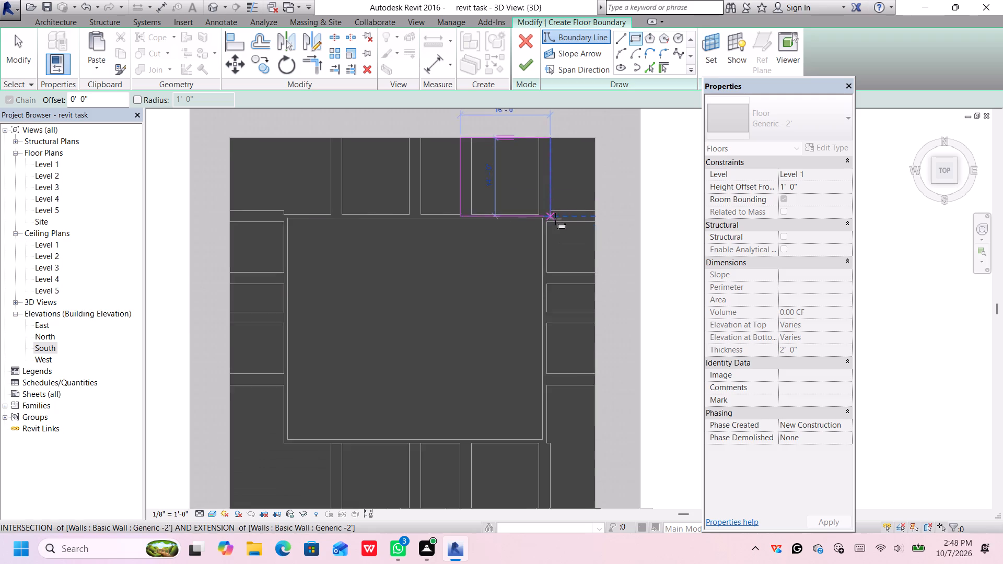
{"action": "scroll", "coordinate": [555, 219], "scroll_direction": "up", "scroll_amount": 4}
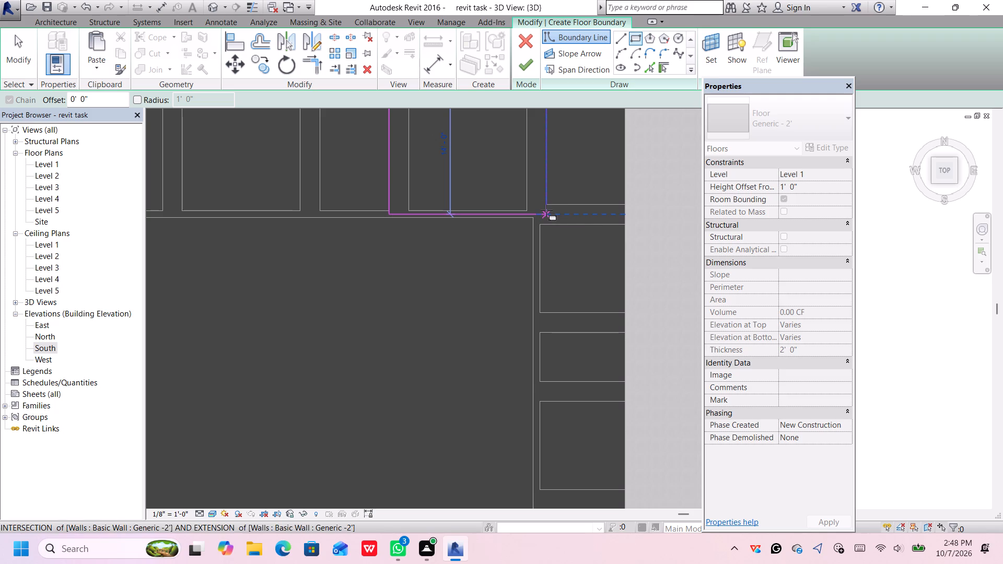
{"action": "left_click", "coordinate": [546, 210]}
{"action": "scroll", "coordinate": [546, 210], "scroll_direction": "down", "scroll_amount": 5}
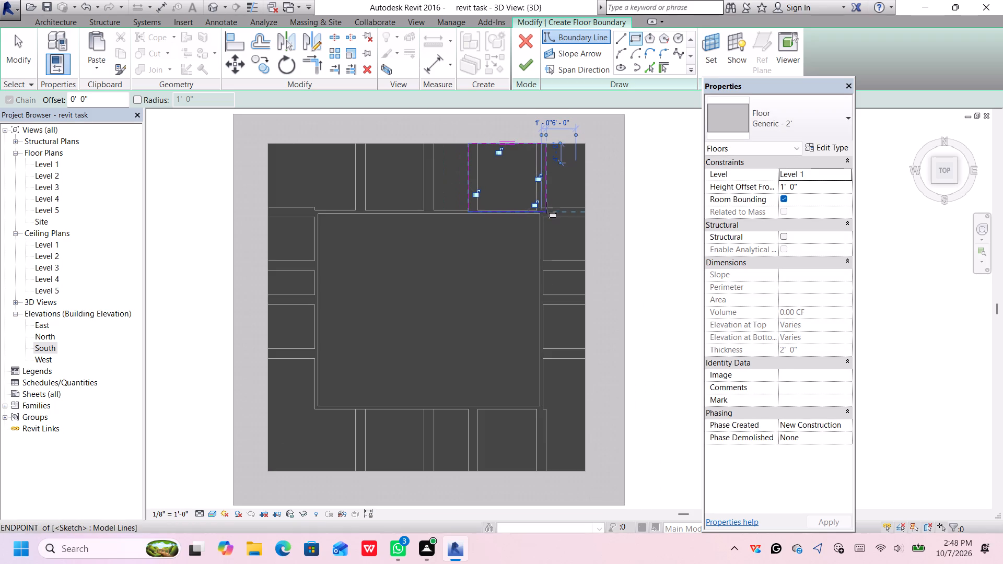
{"action": "left_click", "coordinate": [524, 64]}
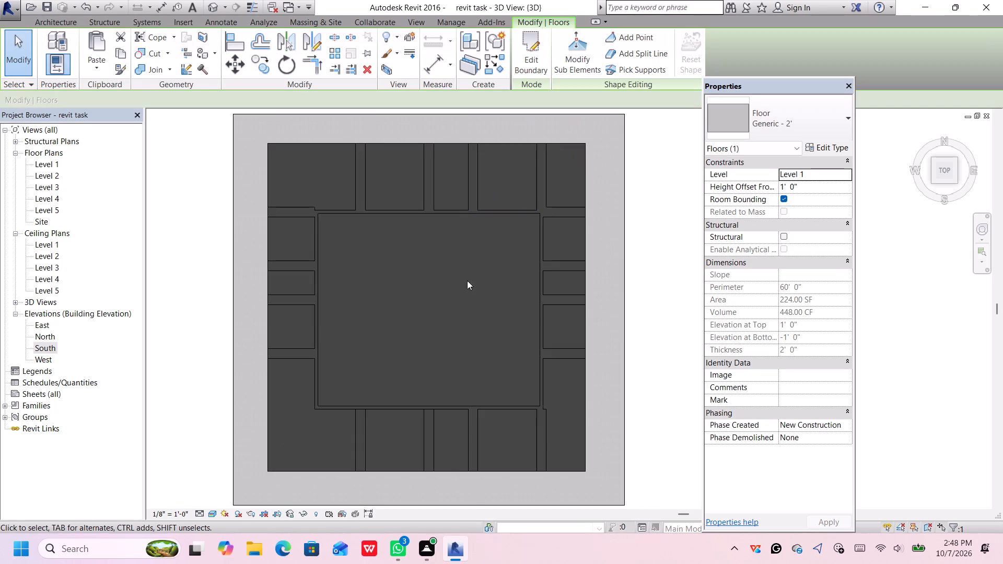
Move the new floor at the eastern pair of north-side partition walls to Level 3.
{"action": "scroll", "coordinate": [496, 255], "scroll_direction": "down", "scroll_amount": 2}
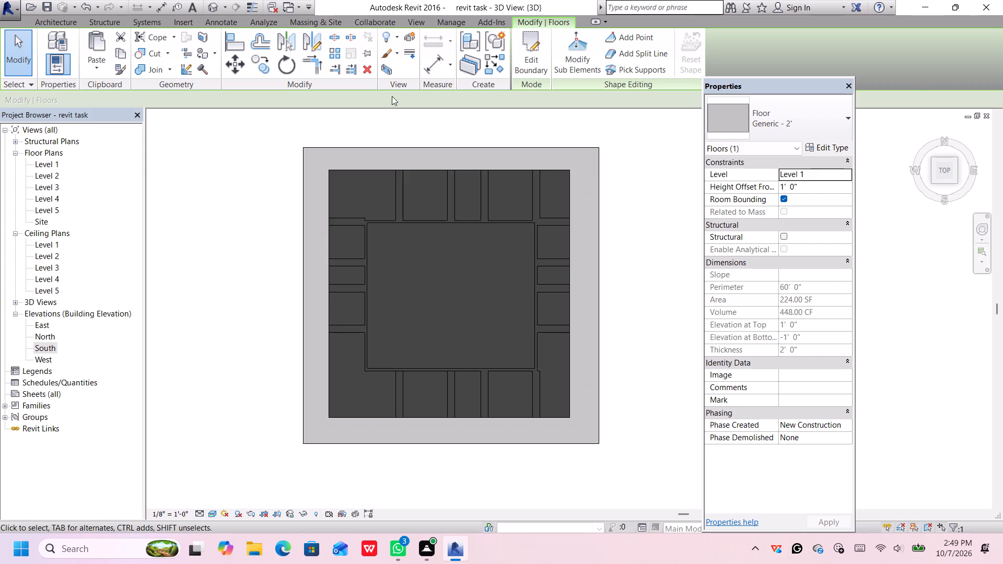
{"action": "left_click", "coordinate": [934, 181]}
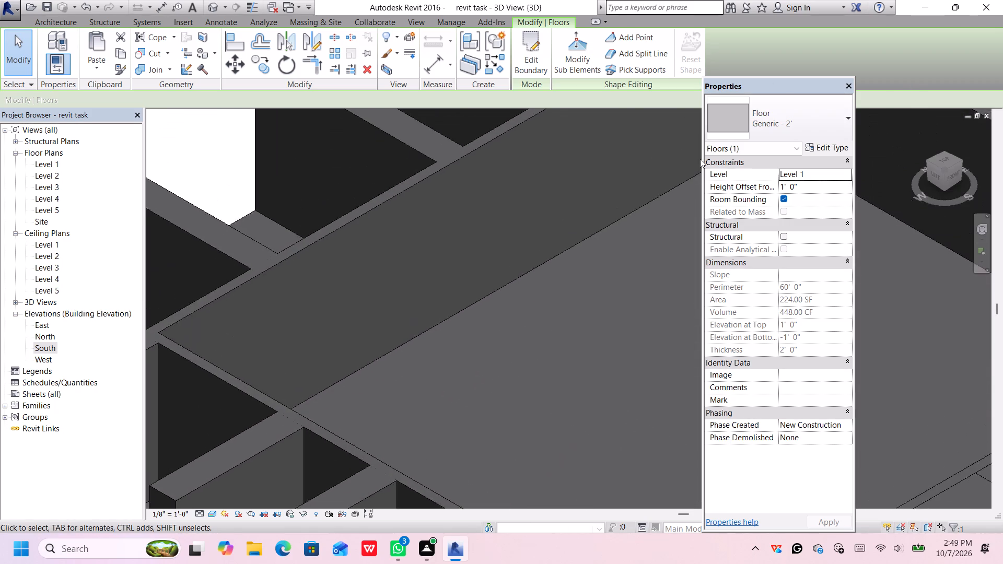
{"action": "scroll", "coordinate": [661, 158], "scroll_direction": "down", "scroll_amount": 5}
{"action": "left_click", "coordinate": [825, 174]}
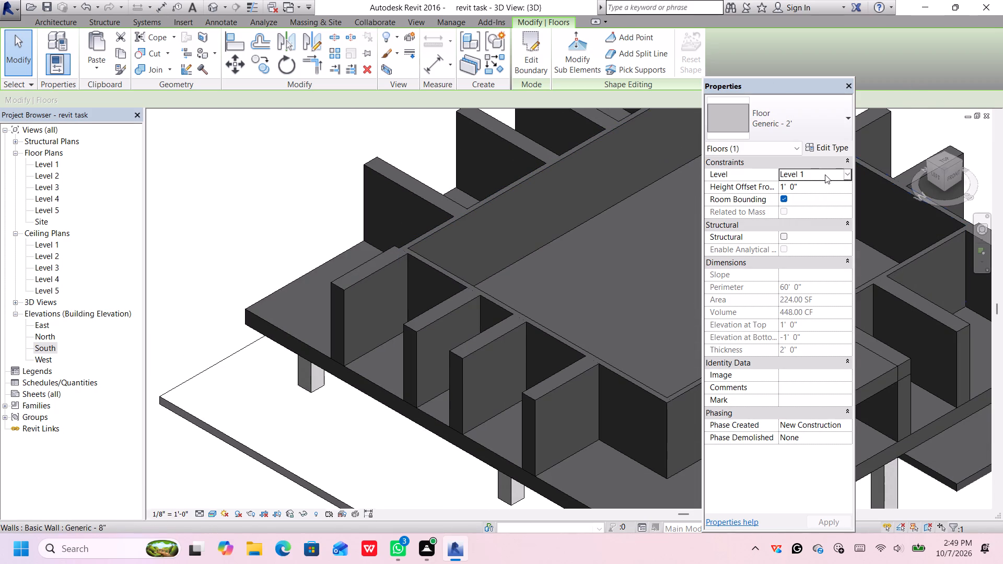
{"action": "left_click", "coordinate": [845, 173]}
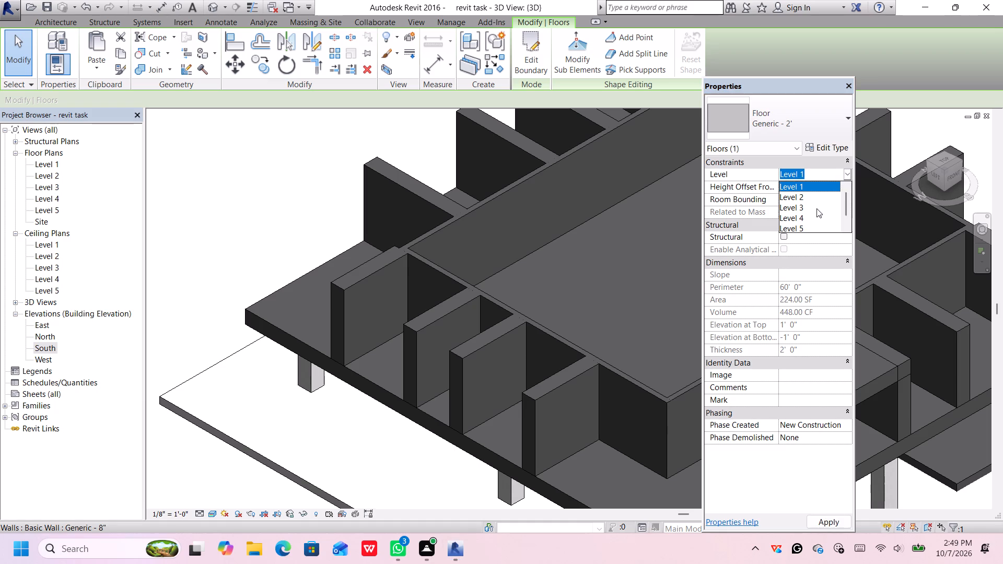
{"action": "left_click", "coordinate": [817, 208]}
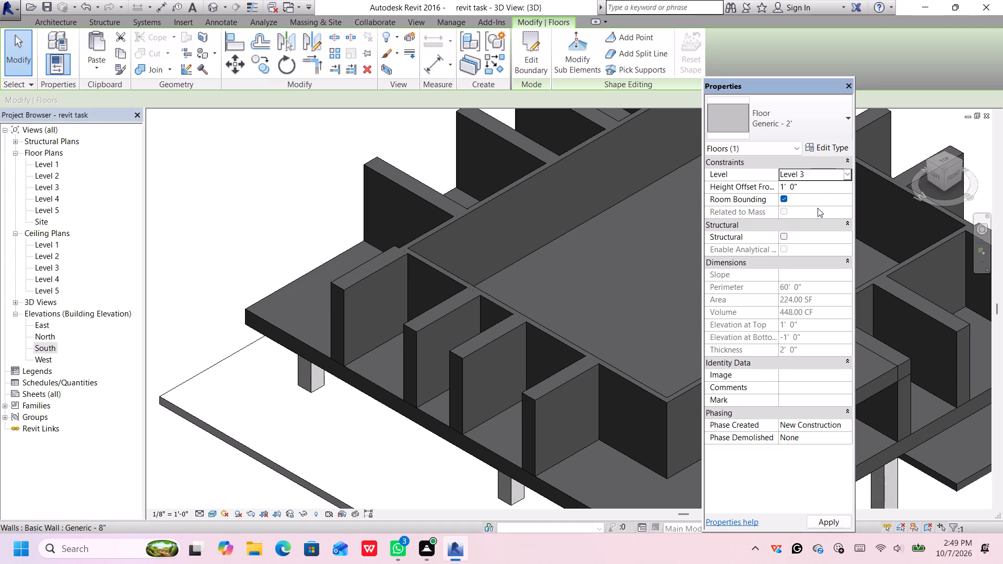
{"action": "scroll", "coordinate": [606, 268], "scroll_direction": "down", "scroll_amount": 1}
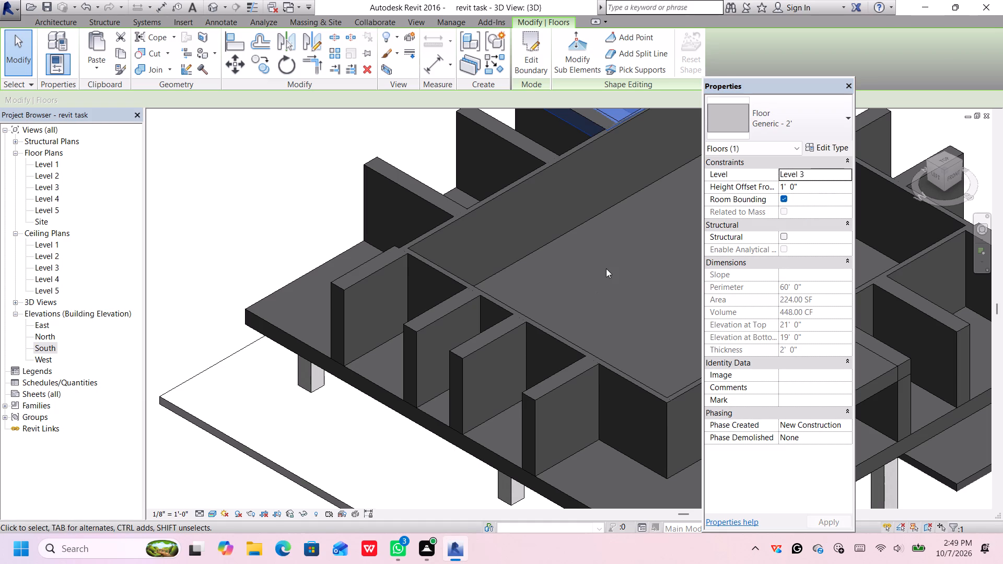
Move the Level 1 floor at the eastern pair of south-side partition walls to Level 3.
{"action": "scroll", "coordinate": [606, 268], "scroll_direction": "down", "scroll_amount": 2}
{"action": "middle_click_drag", "start_coordinate": [603, 268], "coordinate": [439, 269]}
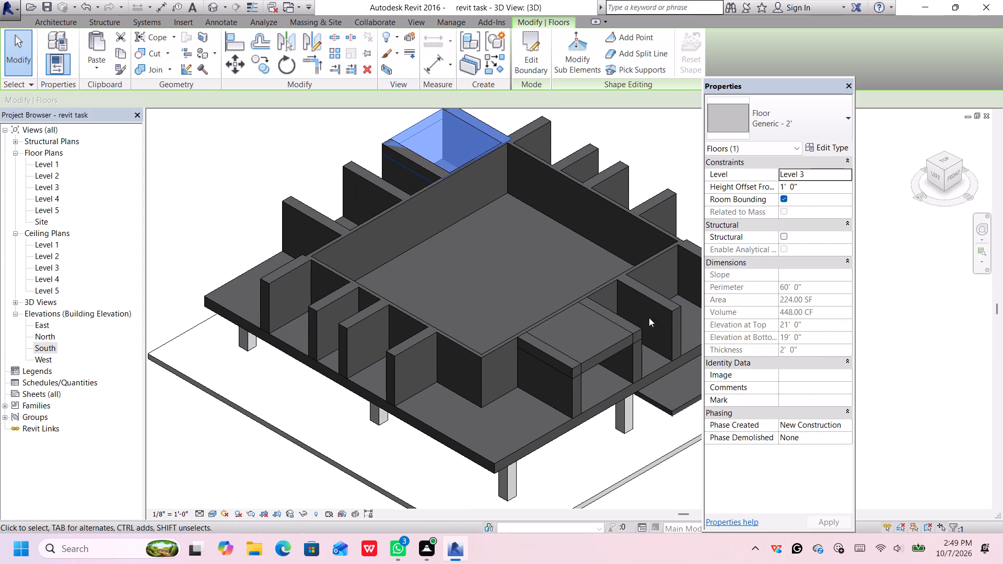
{"action": "middle_click_drag", "start_coordinate": [667, 307], "coordinate": [618, 319]}
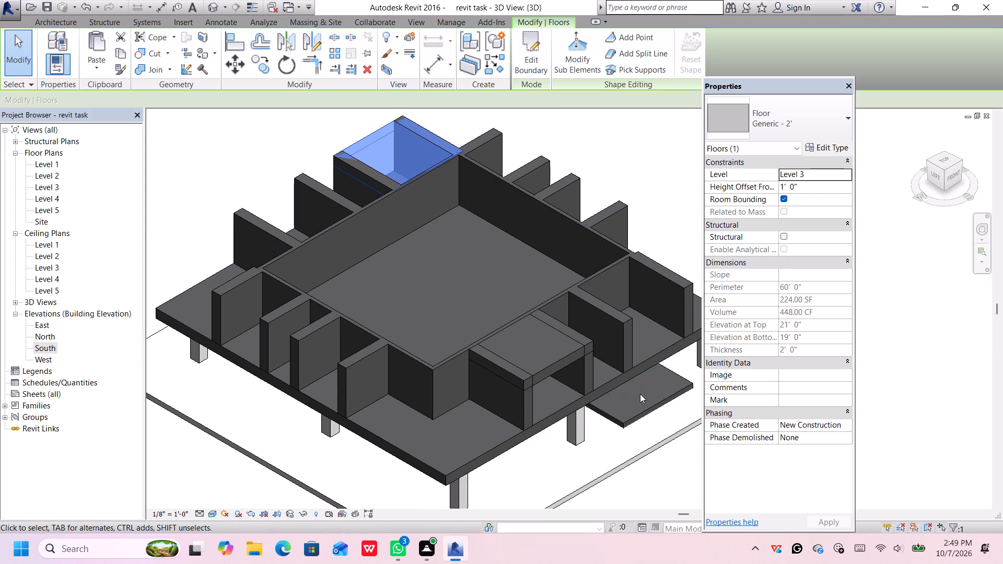
{"action": "left_click", "coordinate": [643, 403]}
{"action": "left_click", "coordinate": [645, 408]}
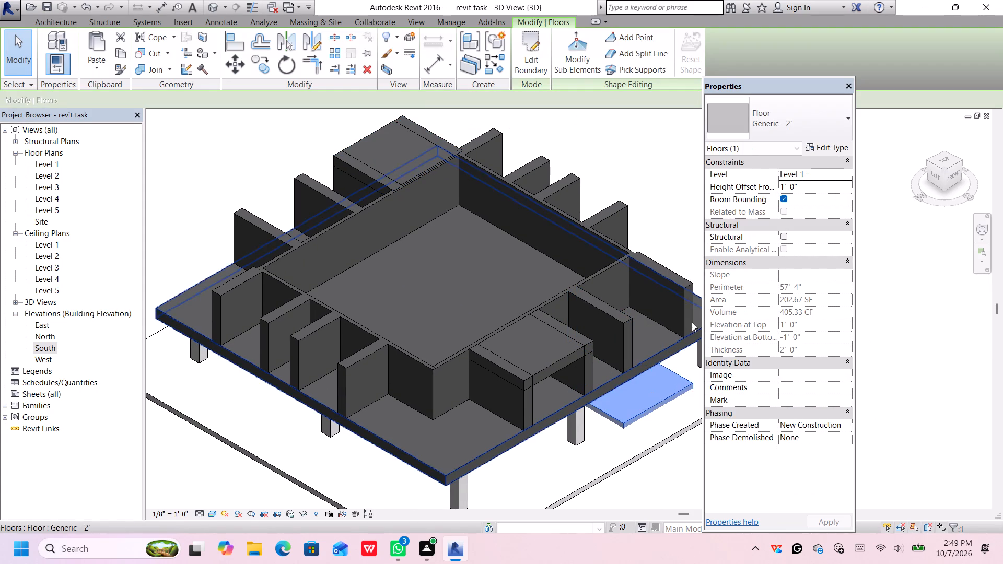
{"action": "left_click", "coordinate": [808, 175]}
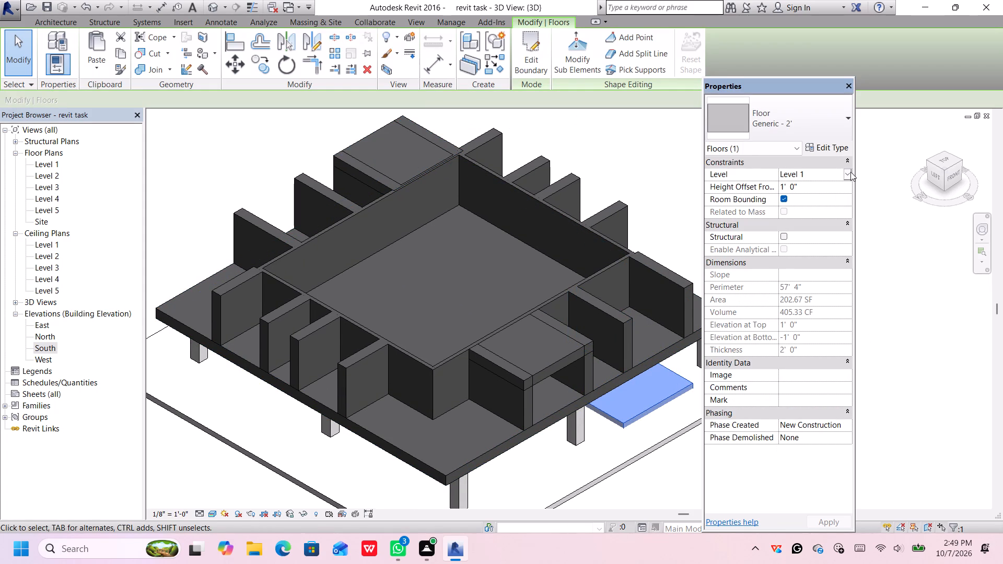
{"action": "left_click", "coordinate": [850, 174]}
{"action": "left_click", "coordinate": [810, 206]}
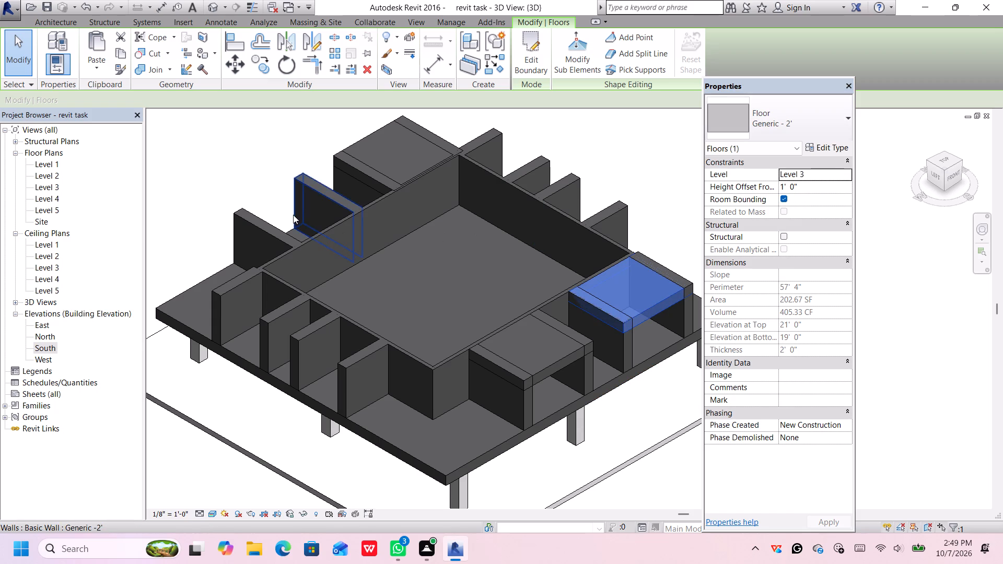
Move the Level 1 floor at the western pair of north-side partition walls to Level 3.
{"action": "scroll", "coordinate": [293, 215], "scroll_direction": "down", "scroll_amount": 2}
{"action": "middle_click_drag", "start_coordinate": [427, 248], "coordinate": [470, 256]}
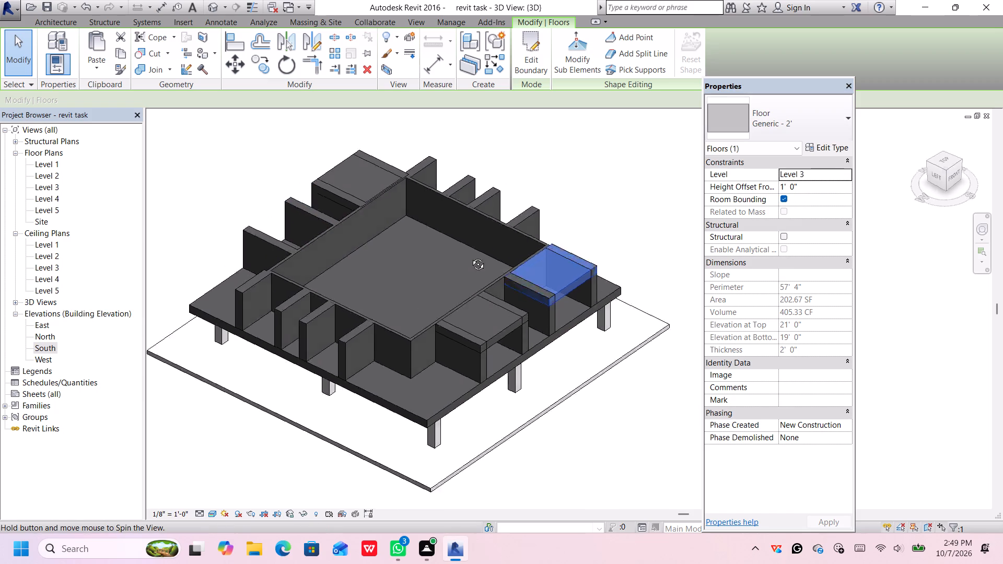
{"action": "middle_click_drag", "start_coordinate": [470, 256], "coordinate": [624, 238]}
{"action": "middle_click_drag", "start_coordinate": [507, 354], "coordinate": [493, 300]}
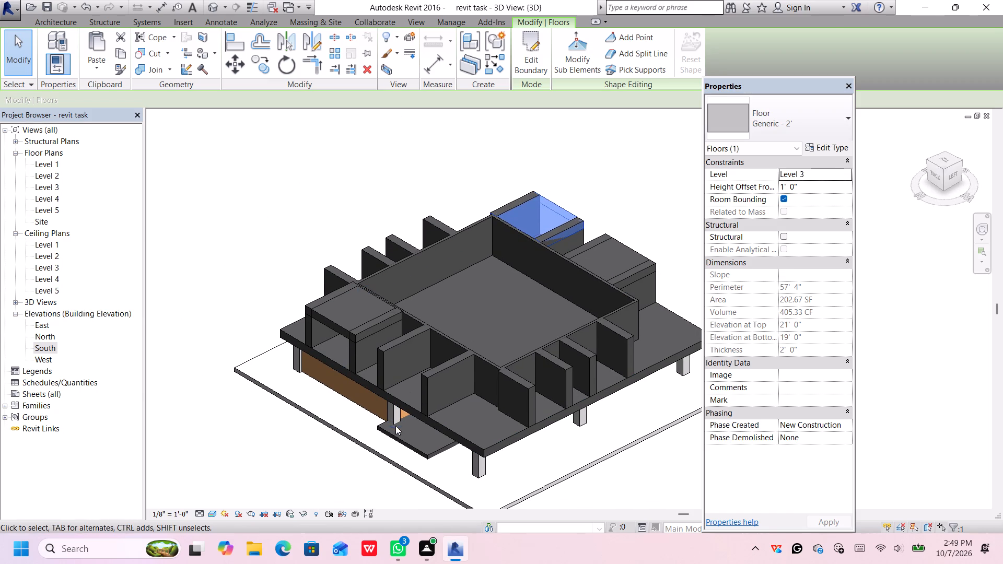
{"action": "left_click", "coordinate": [402, 433]}
{"action": "left_click", "coordinate": [418, 438]}
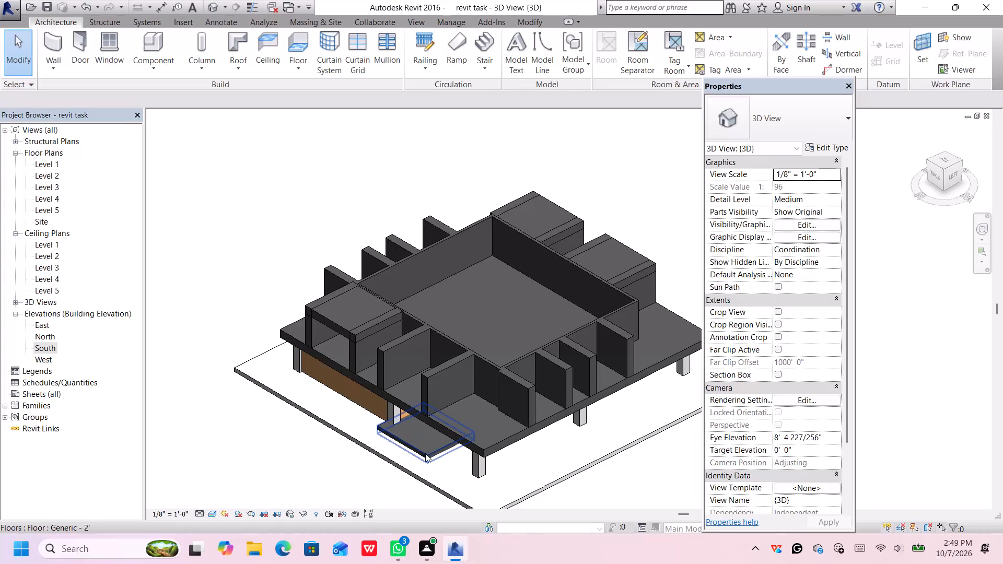
{"action": "left_click", "coordinate": [426, 453]}
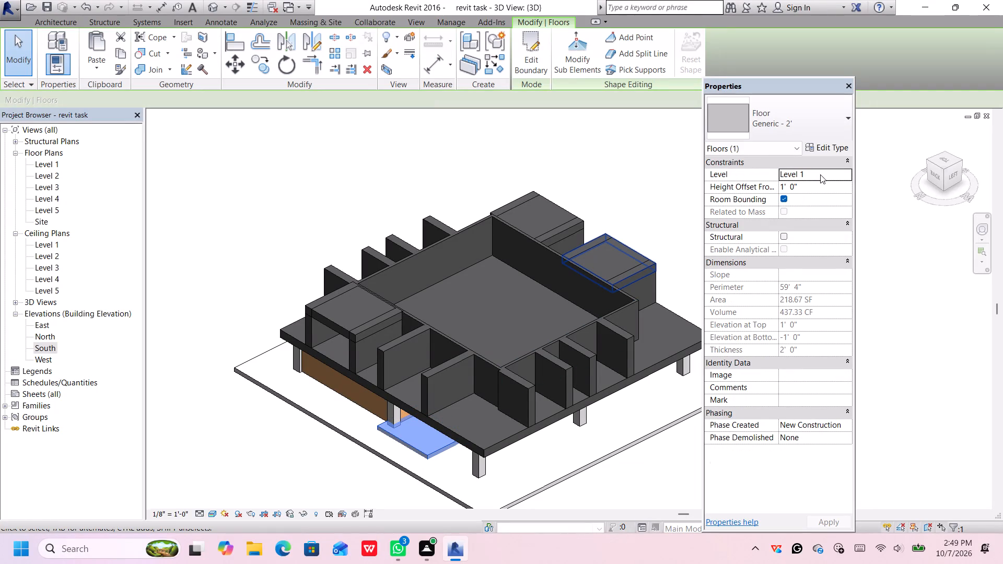
{"action": "left_click", "coordinate": [820, 174]}
{"action": "left_click", "coordinate": [847, 174]}
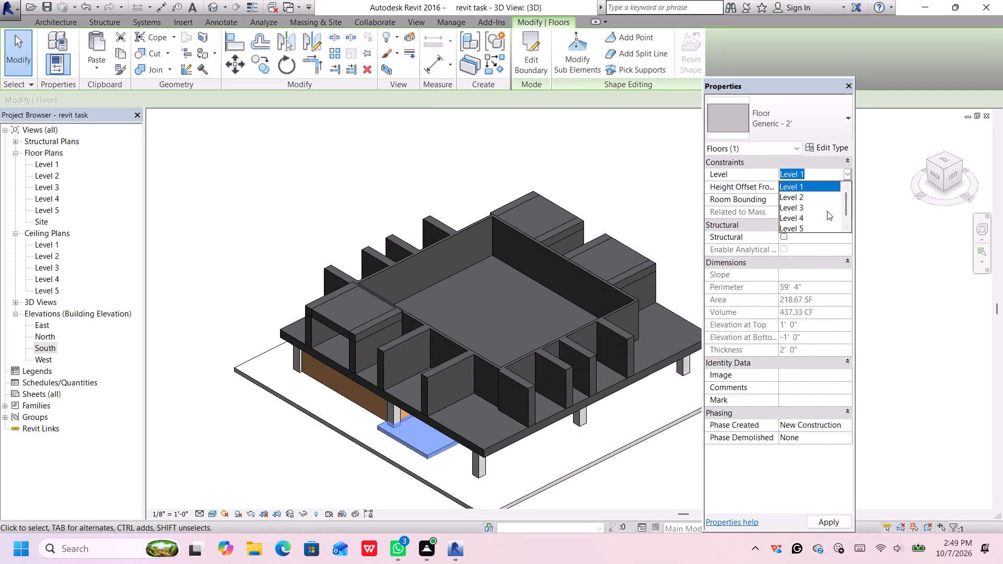
{"action": "left_click", "coordinate": [806, 204]}
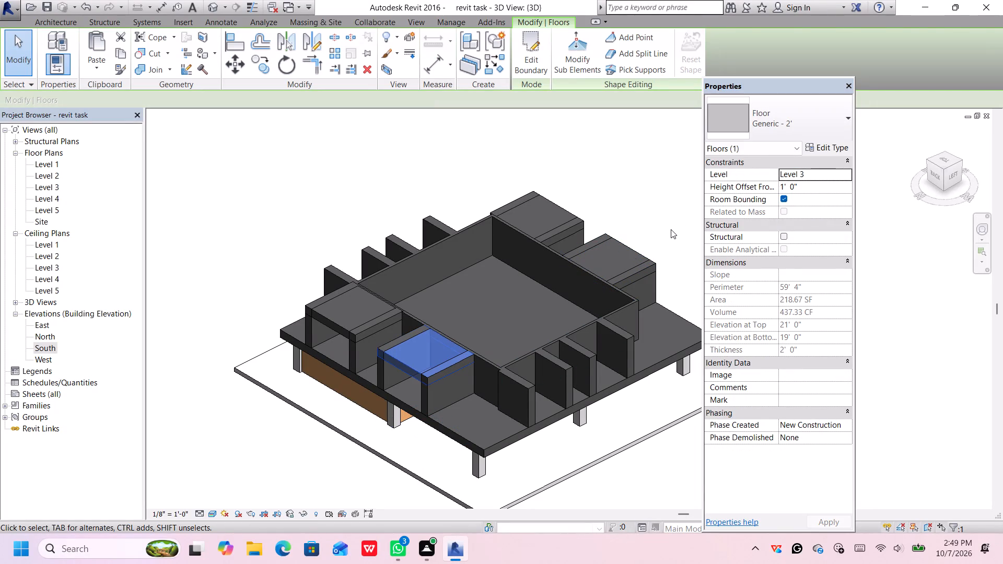
{"action": "left_click", "coordinate": [671, 229]}
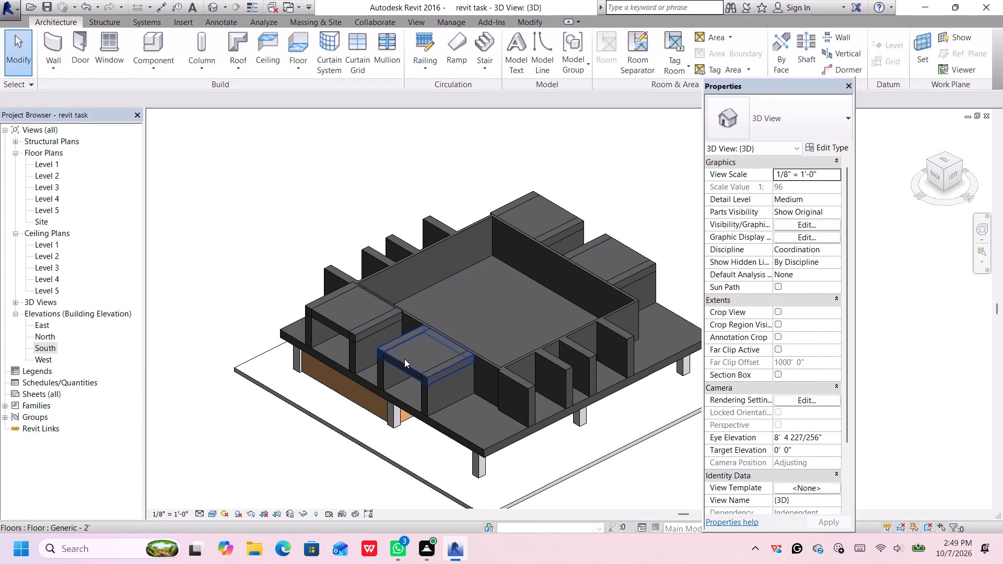
Select all four Level 3 floor caps over the partition pairs and duplicate their floor type as Generic - 2' 2.
{"action": "left_click", "coordinate": [404, 359]}
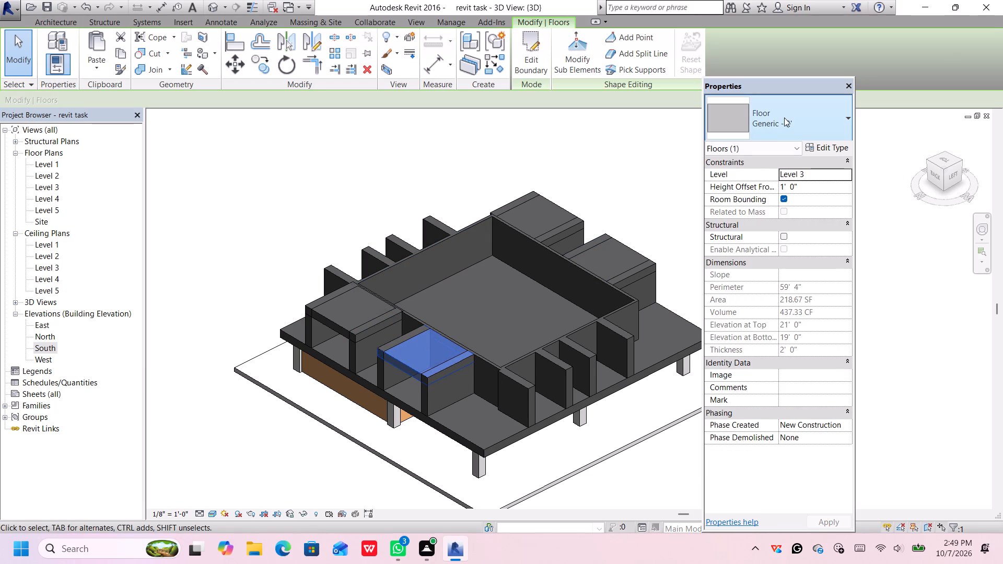
{"action": "left_click", "coordinate": [833, 146]}
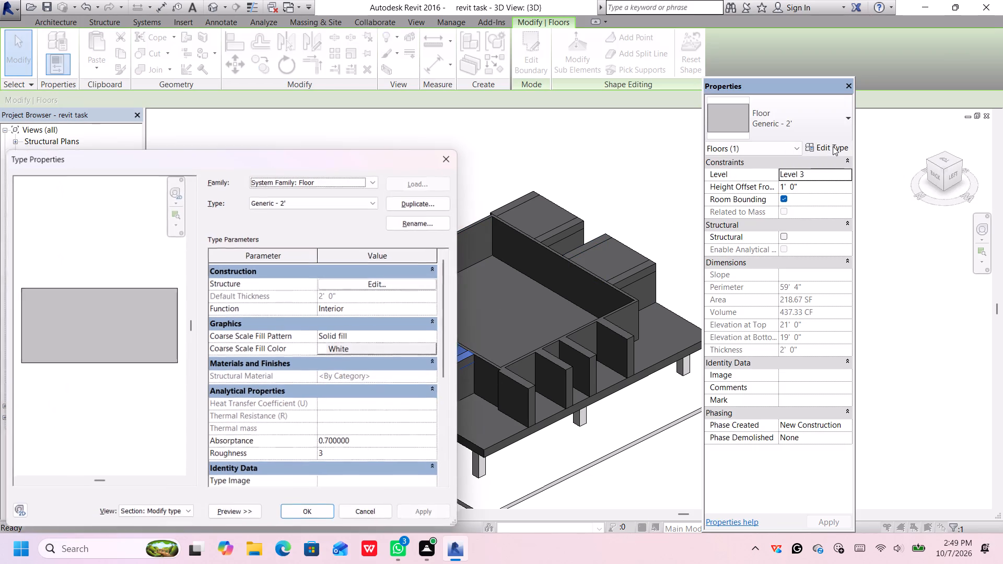
{"action": "left_click", "coordinate": [452, 152]}
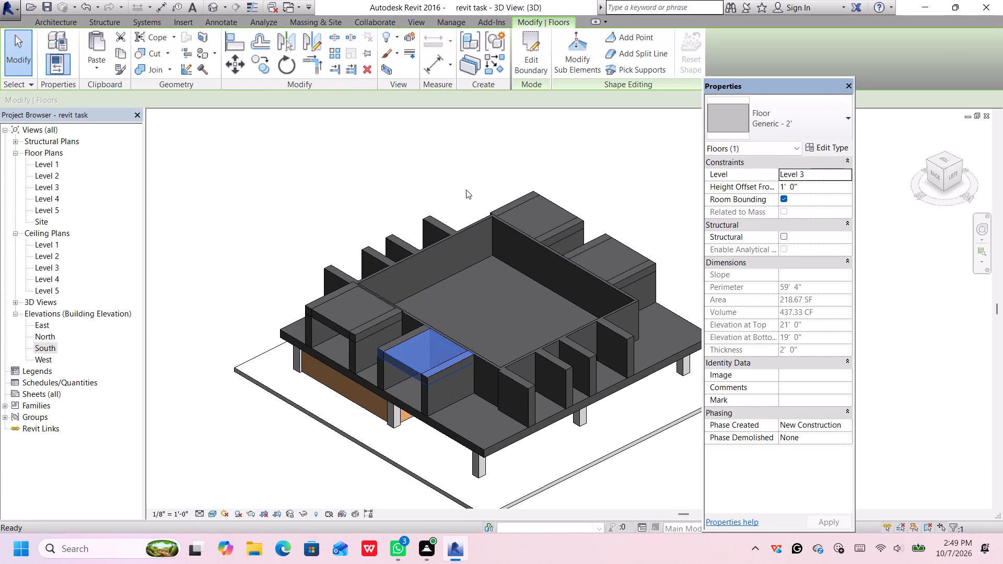
{"action": "left_click", "coordinate": [344, 327], "text": "ctrl"}
{"action": "left_click", "coordinate": [345, 326], "text": "ctrl"}
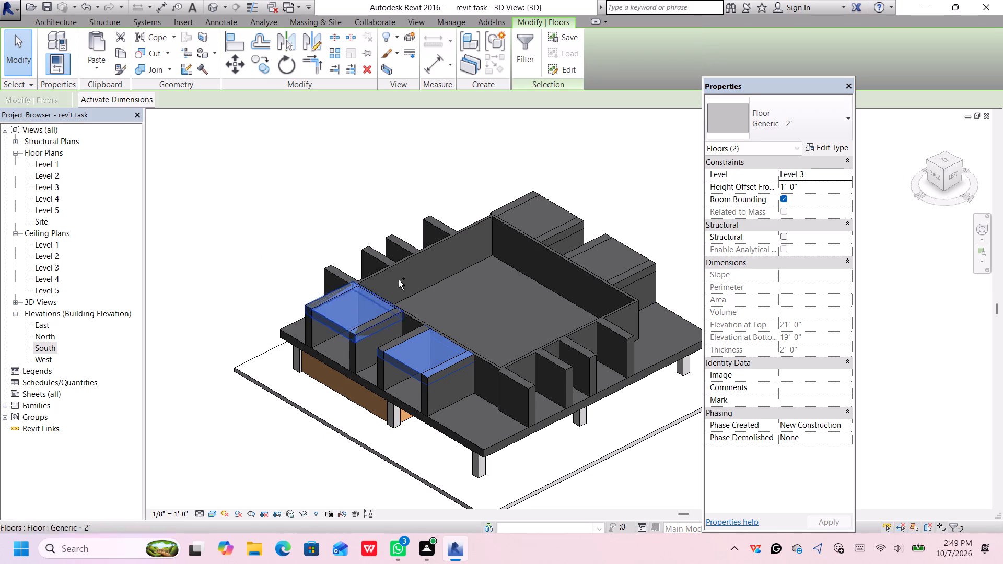
{"action": "left_click", "coordinate": [549, 205], "text": "ctrl"}
{"action": "left_click", "coordinate": [640, 254], "text": "ctrl"}
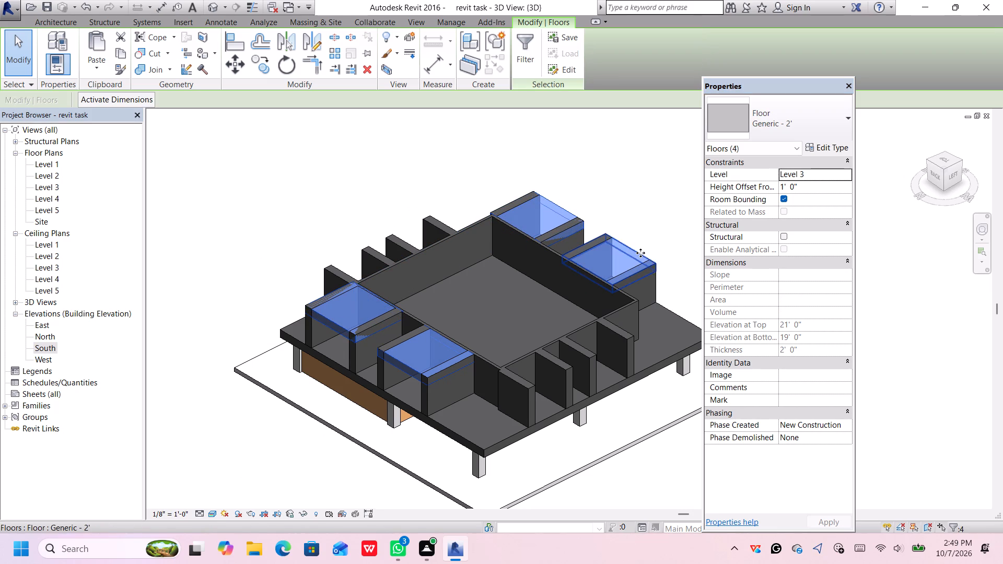
{"action": "left_click", "coordinate": [819, 148]}
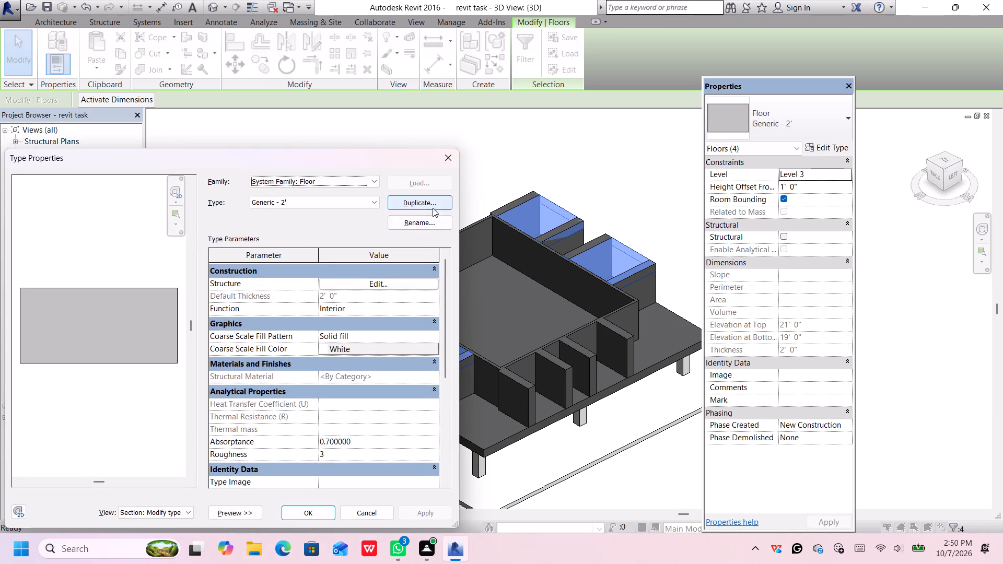
{"action": "left_click", "coordinate": [430, 204]}
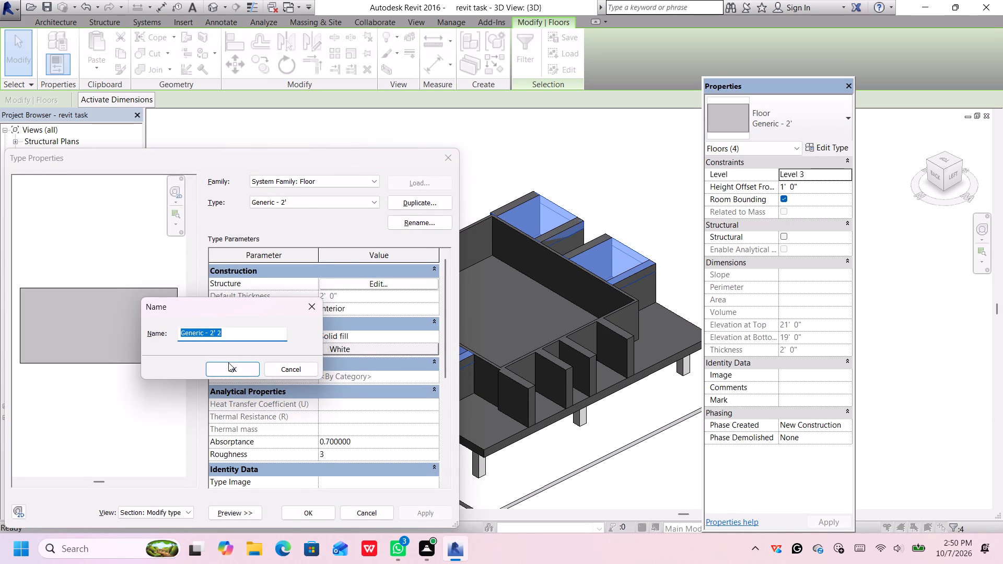
{"action": "left_click", "coordinate": [231, 369]}
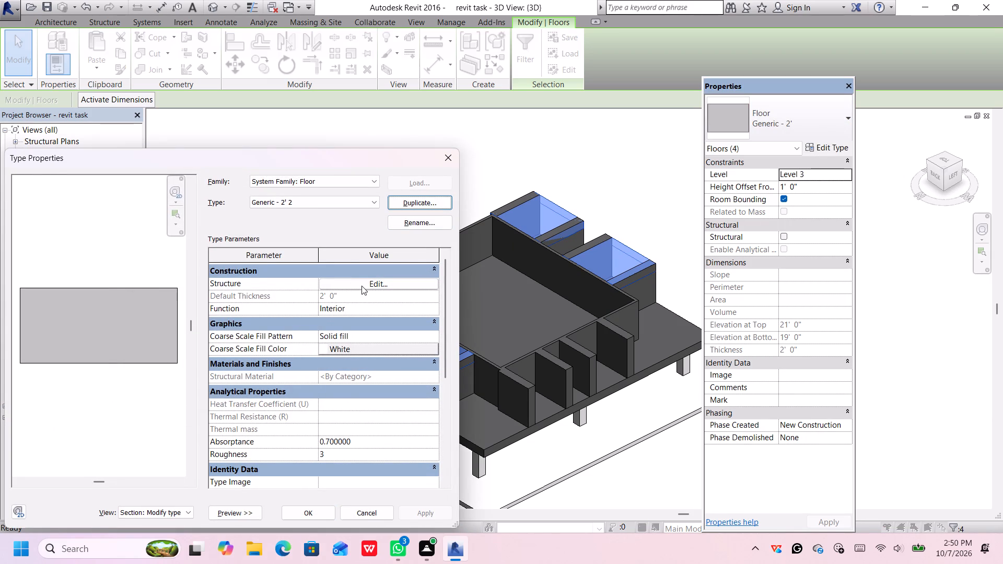
Open the structure of the Generic - 2' 2 floor type and the material choice for its structure layer.
{"action": "left_click", "coordinate": [363, 285]}
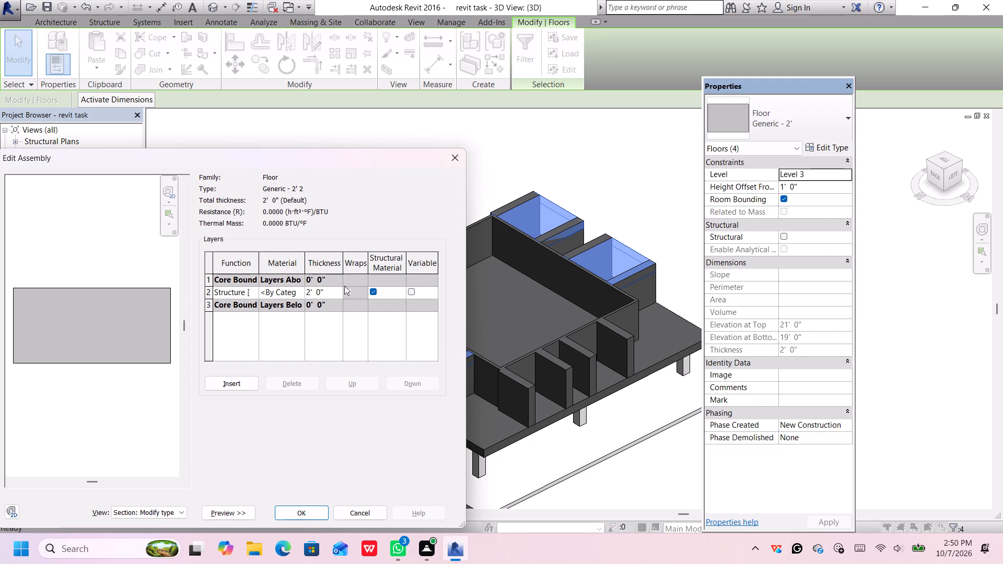
{"action": "left_click", "coordinate": [292, 296]}
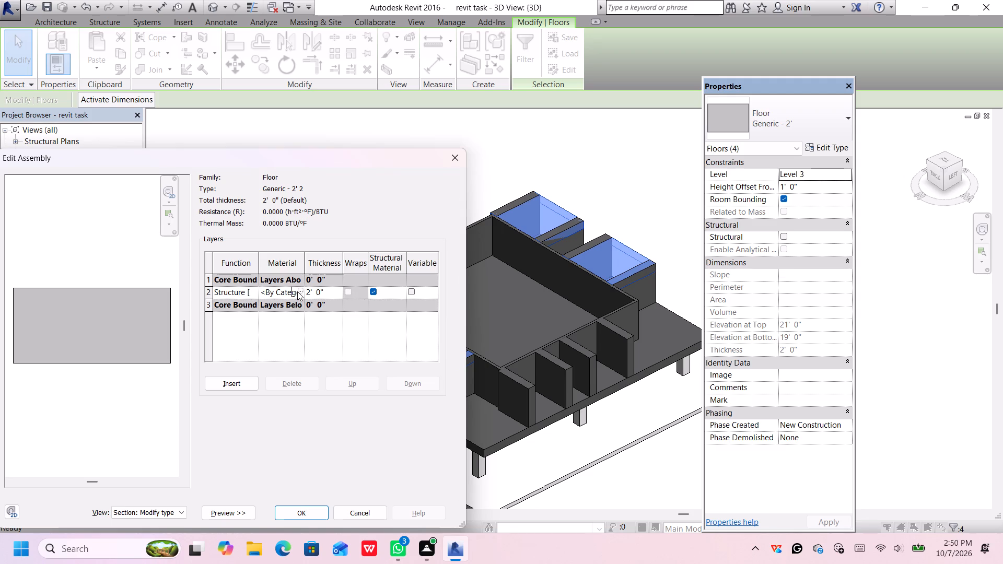
{"action": "left_click", "coordinate": [299, 290]}
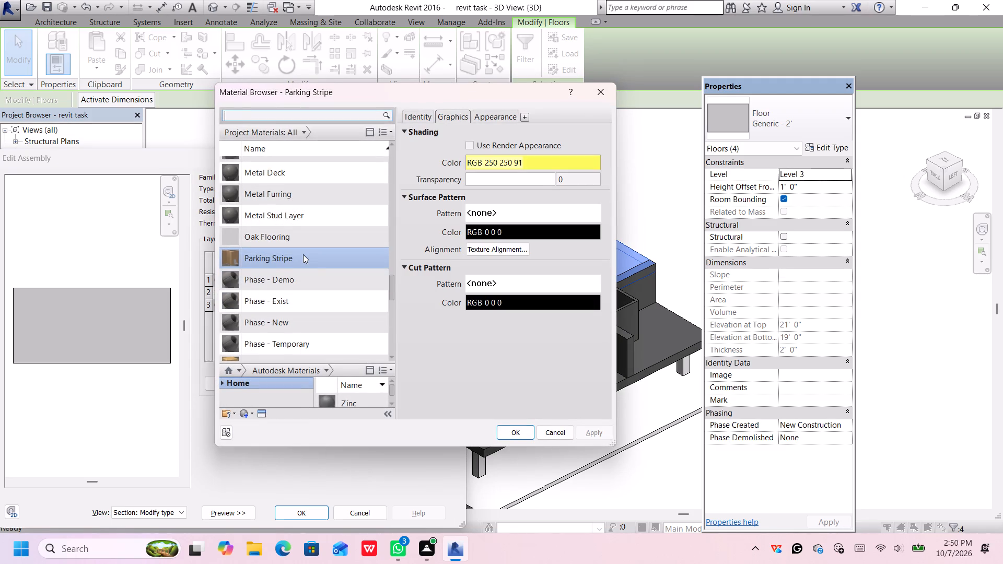
Look through the project materials, examining Tile, Porcelain, 4in and the appearance options of Polyvinyl Chloride, Rigid.
{"action": "scroll", "coordinate": [308, 253], "scroll_direction": "down", "scroll_amount": 7}
{"action": "scroll", "coordinate": [308, 253], "scroll_direction": "up", "scroll_amount": 15}
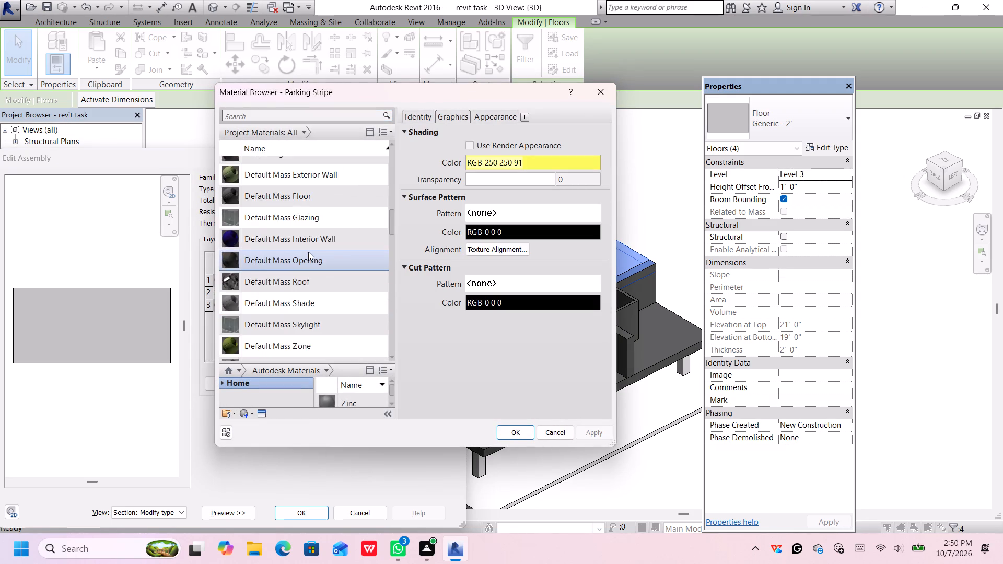
{"action": "scroll", "coordinate": [308, 252], "scroll_direction": "up", "scroll_amount": 15}
{"action": "scroll", "coordinate": [311, 245], "scroll_direction": "down", "scroll_amount": 2}
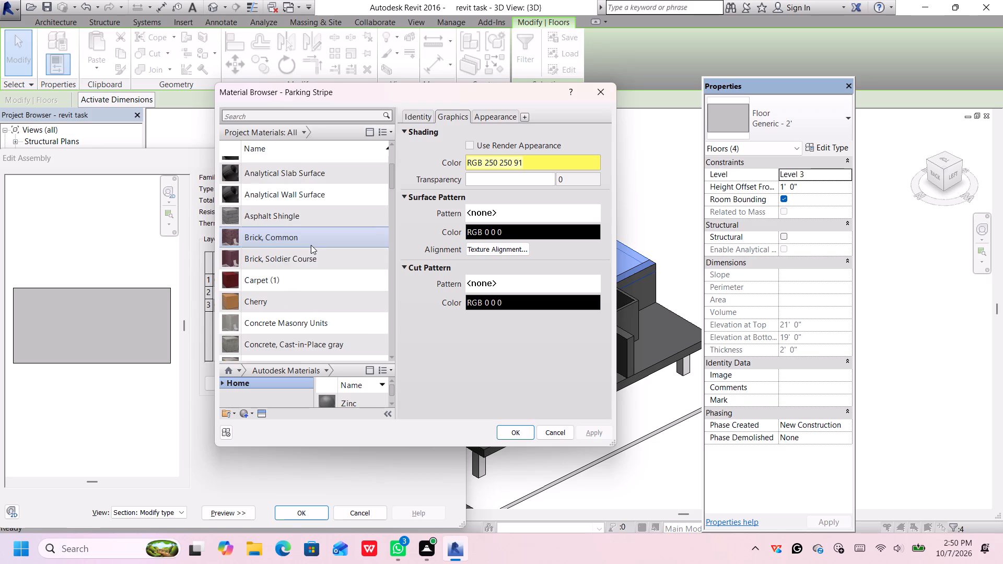
{"action": "scroll", "coordinate": [311, 245], "scroll_direction": "down", "scroll_amount": 6}
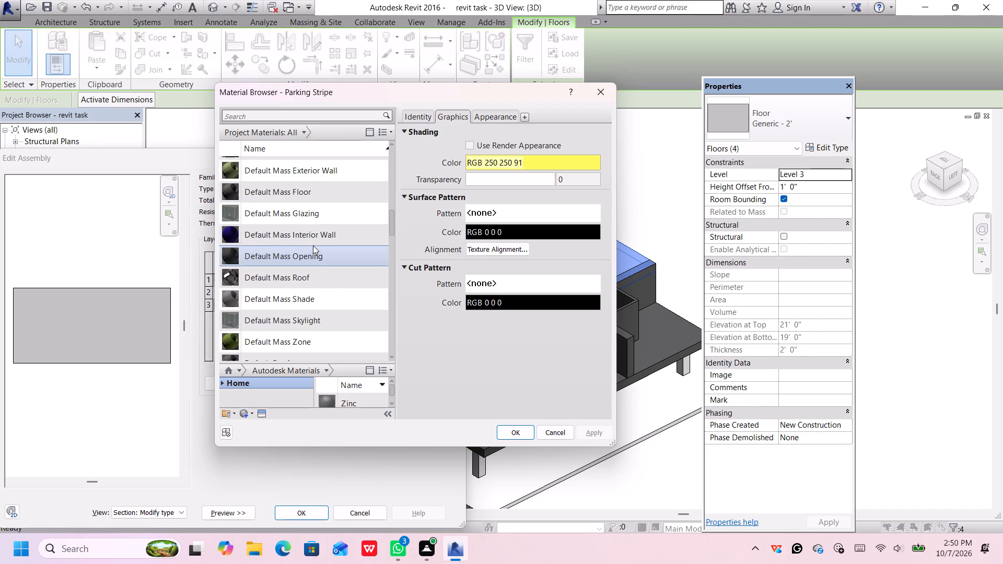
{"action": "scroll", "coordinate": [313, 245], "scroll_direction": "down", "scroll_amount": 4}
{"action": "scroll", "coordinate": [295, 286], "scroll_direction": "down", "scroll_amount": 1}
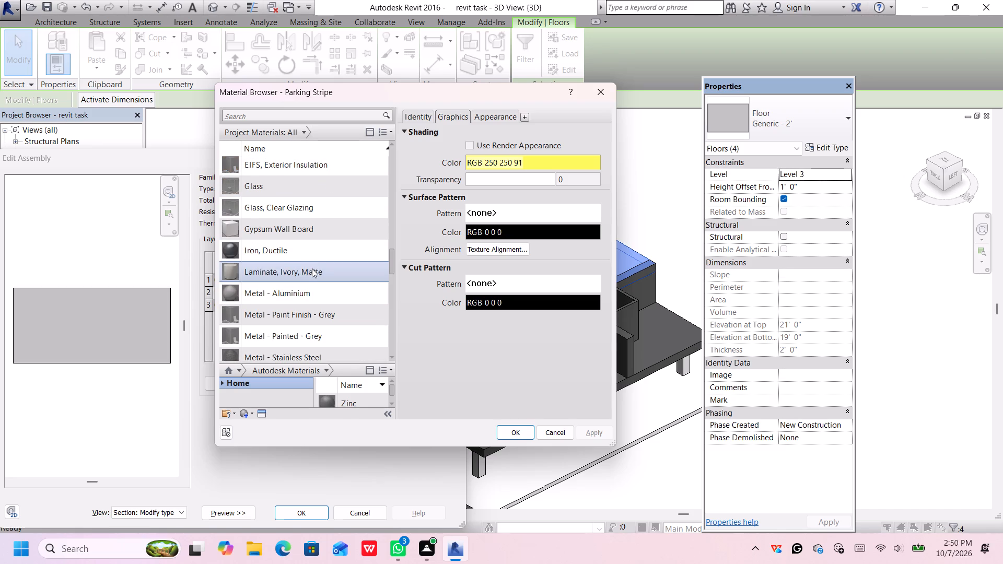
{"action": "scroll", "coordinate": [312, 268], "scroll_direction": "down", "scroll_amount": 12}
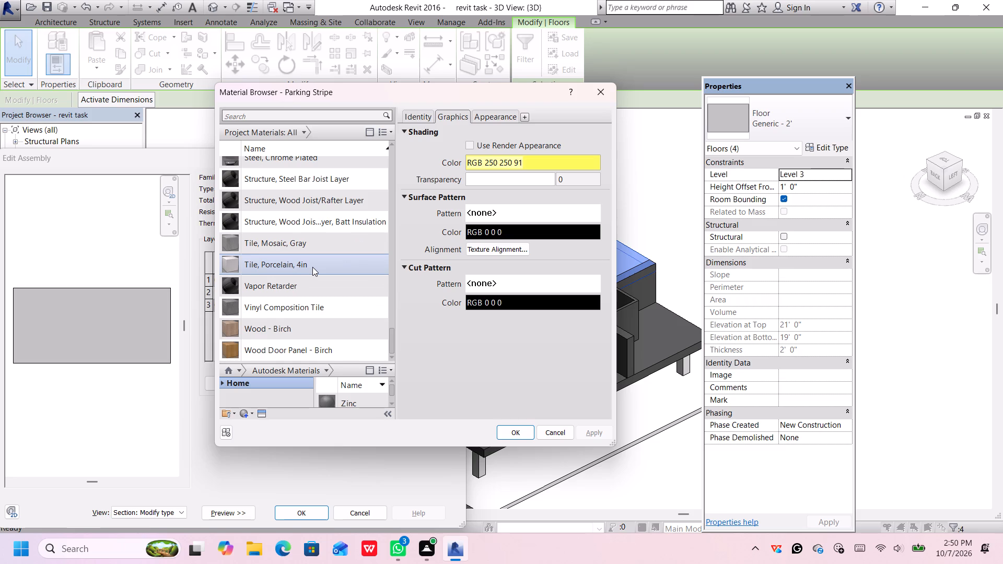
{"action": "left_click", "coordinate": [312, 265]}
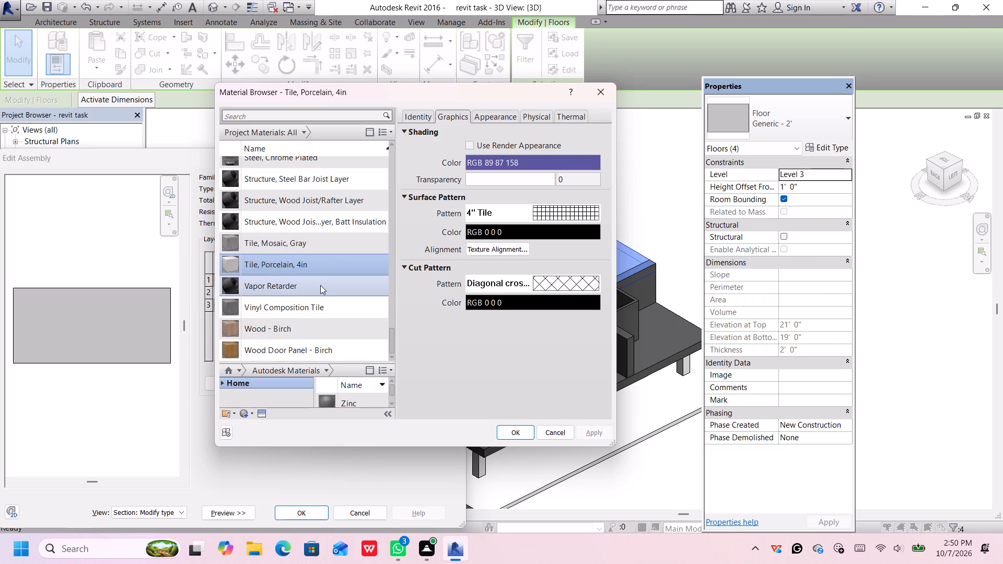
{"action": "scroll", "coordinate": [320, 285], "scroll_direction": "down", "scroll_amount": 4}
{"action": "scroll", "coordinate": [326, 275], "scroll_direction": "up", "scroll_amount": 2}
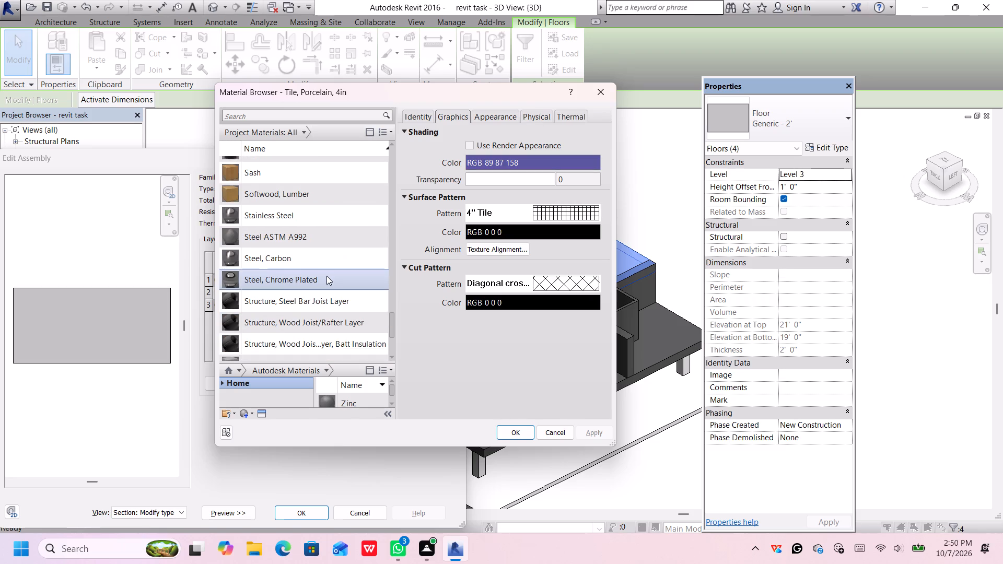
{"action": "scroll", "coordinate": [322, 218], "scroll_direction": "up", "scroll_amount": 3}
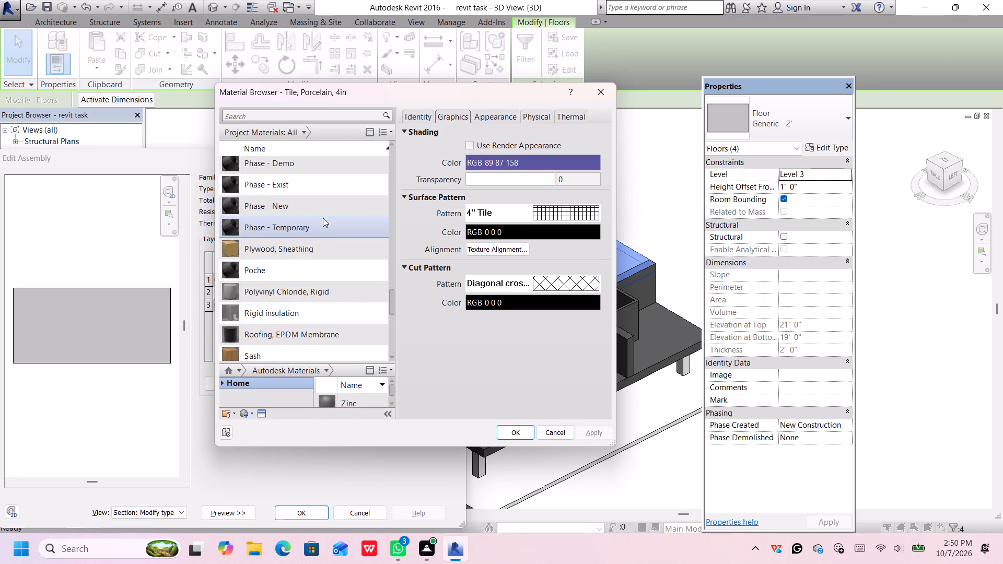
{"action": "left_click", "coordinate": [321, 287]}
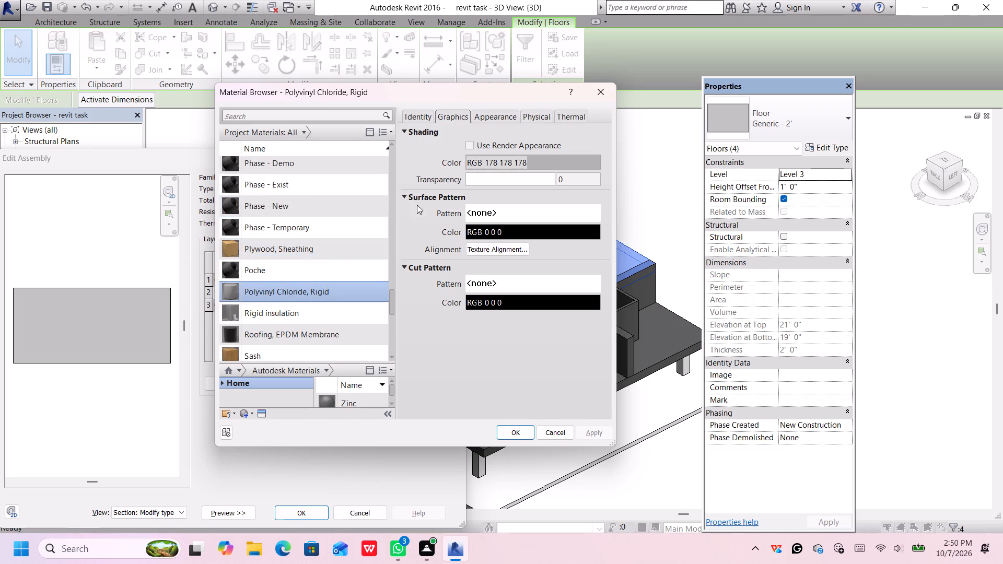
{"action": "left_click", "coordinate": [501, 114]}
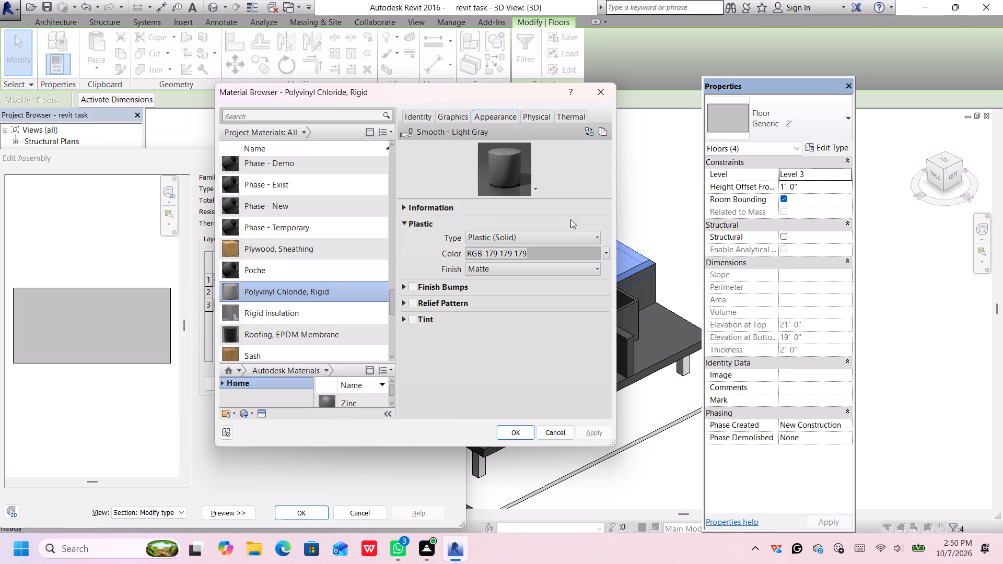
{"action": "left_click", "coordinate": [605, 252]}
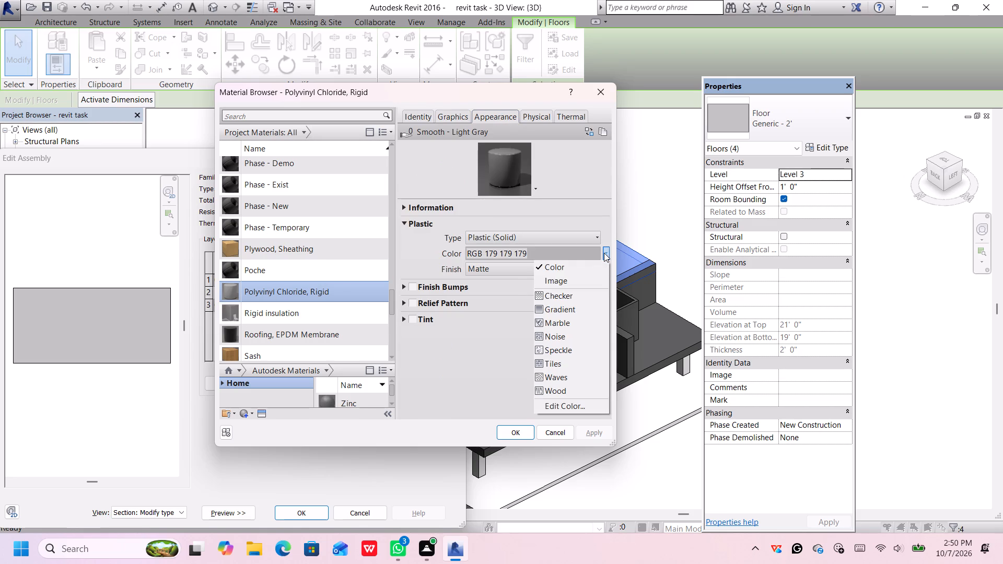
{"action": "left_click", "coordinate": [604, 253]}
{"action": "left_click", "coordinate": [595, 237]}
{"action": "left_click", "coordinate": [595, 237]}
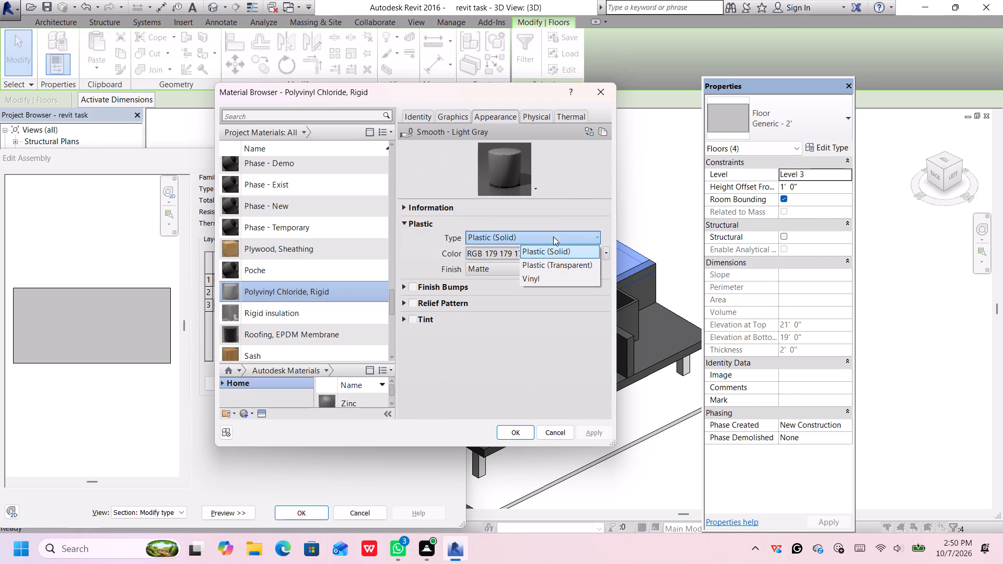
{"action": "scroll", "coordinate": [262, 253], "scroll_direction": "up", "scroll_amount": 1}
{"action": "scroll", "coordinate": [264, 249], "scroll_direction": "down", "scroll_amount": 2}
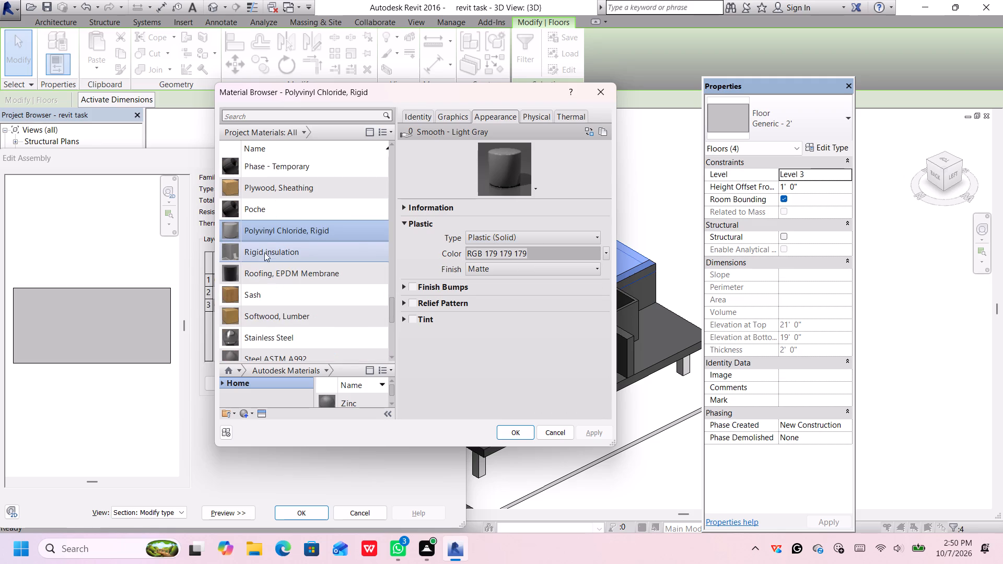
Examine Rigid insulation, Laminate, Ivory, Matte and Concrete Masonry Units as further candidate materials for the floor's structure layer.
{"action": "left_click", "coordinate": [286, 253]}
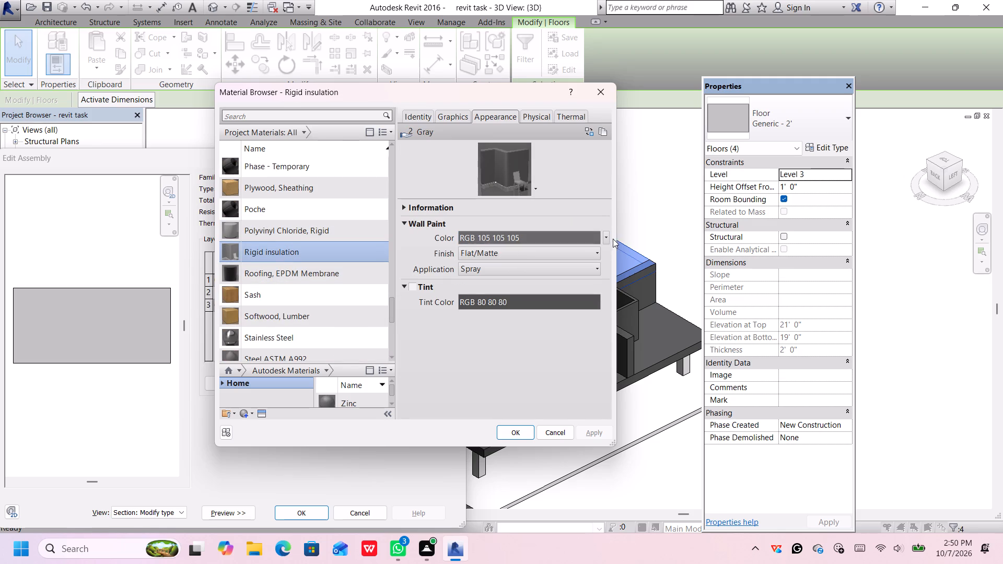
{"action": "left_click", "coordinate": [445, 113]}
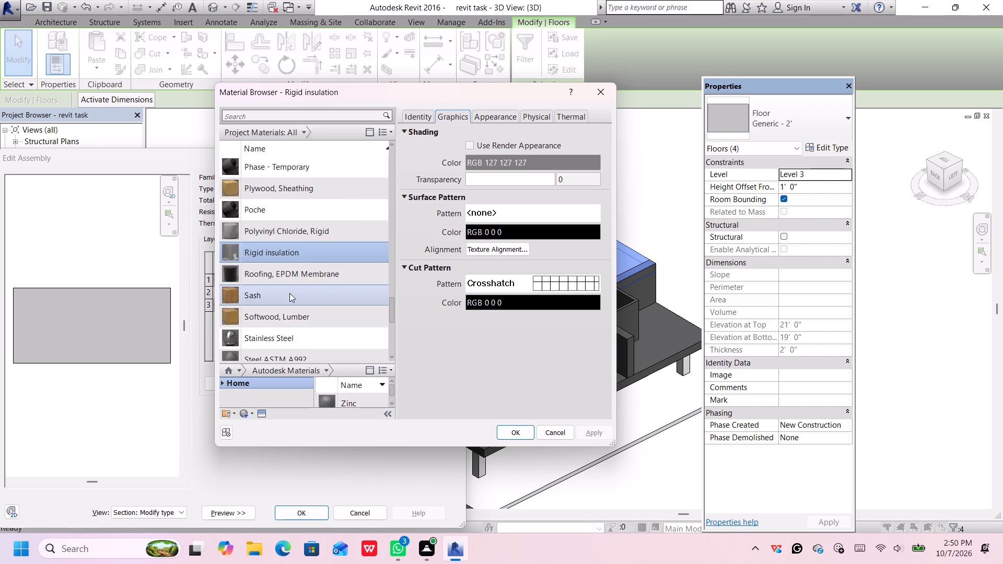
{"action": "scroll", "coordinate": [288, 298], "scroll_direction": "up", "scroll_amount": 2}
{"action": "scroll", "coordinate": [317, 216], "scroll_direction": "up", "scroll_amount": 1}
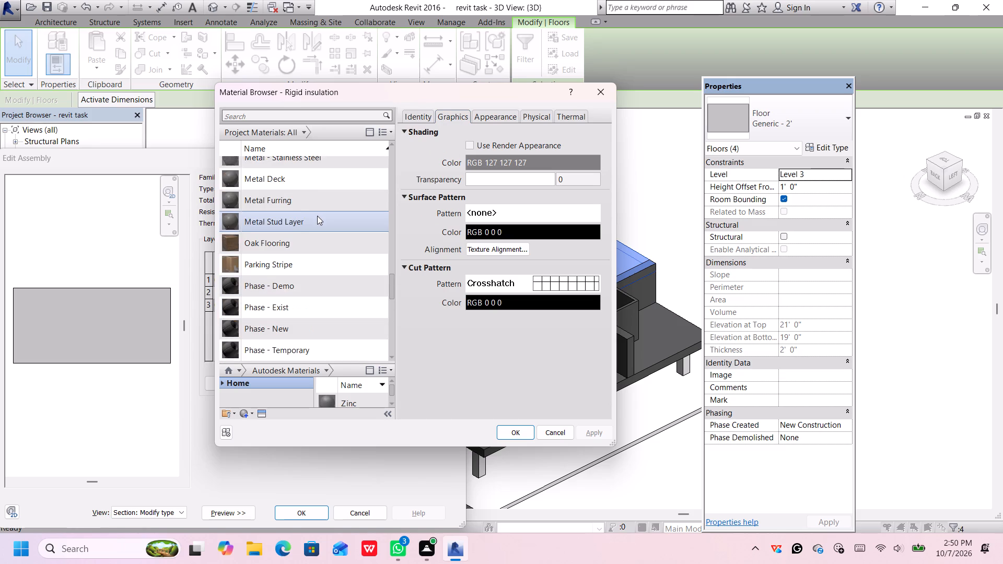
{"action": "scroll", "coordinate": [317, 216], "scroll_direction": "up", "scroll_amount": 2}
{"action": "left_click", "coordinate": [329, 198]}
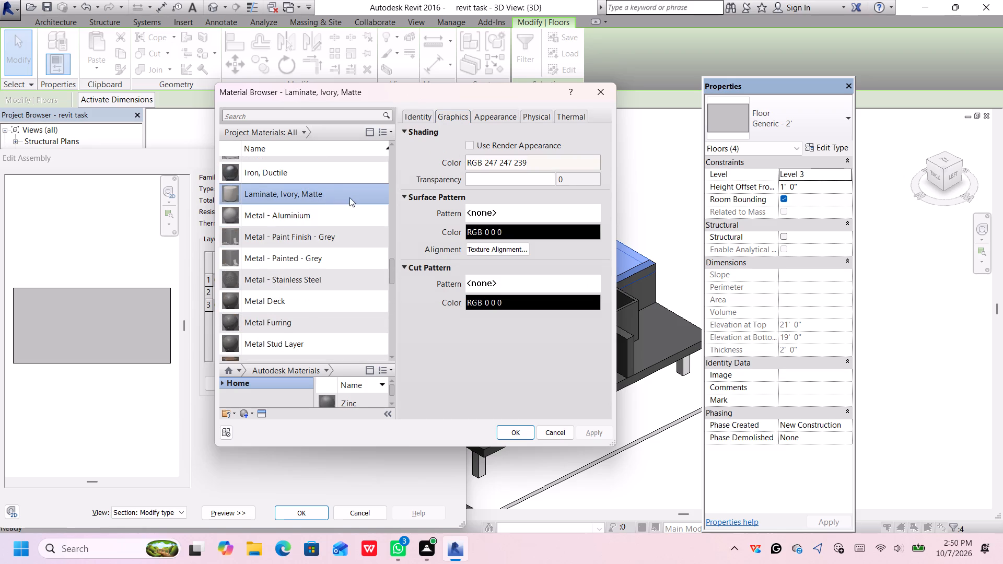
{"action": "left_click", "coordinate": [478, 116]}
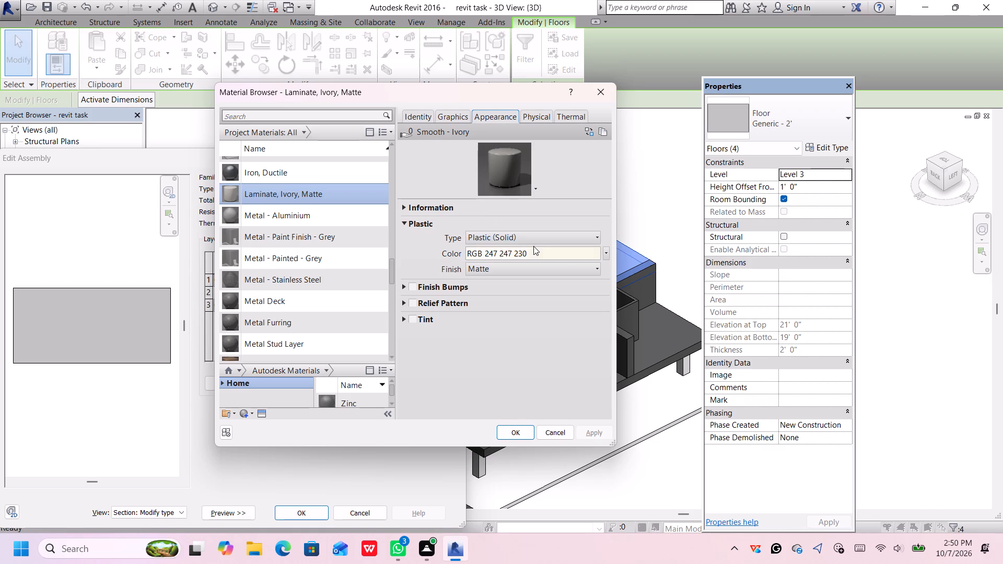
{"action": "scroll", "coordinate": [312, 261], "scroll_direction": "up", "scroll_amount": 3}
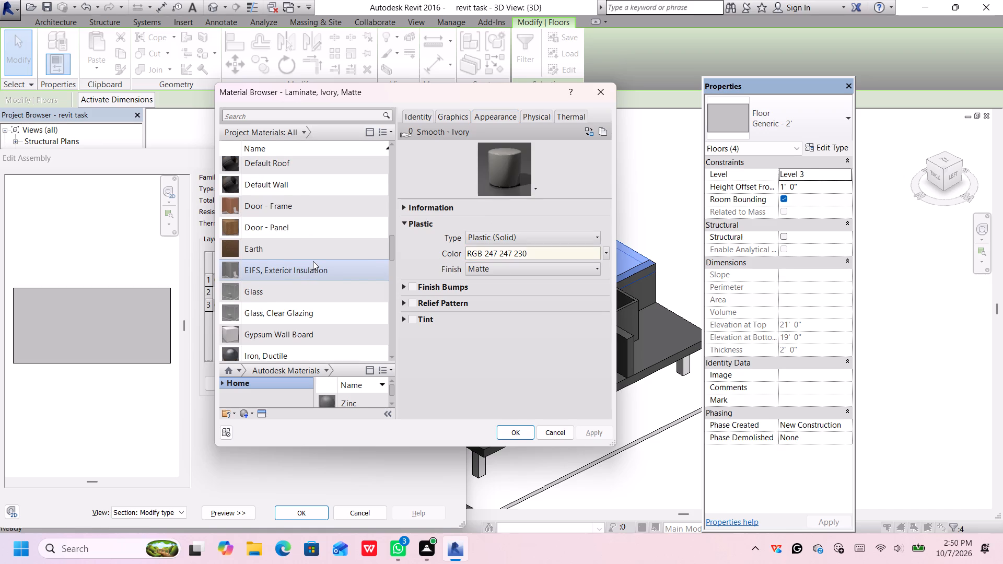
{"action": "scroll", "coordinate": [313, 261], "scroll_direction": "up", "scroll_amount": 7}
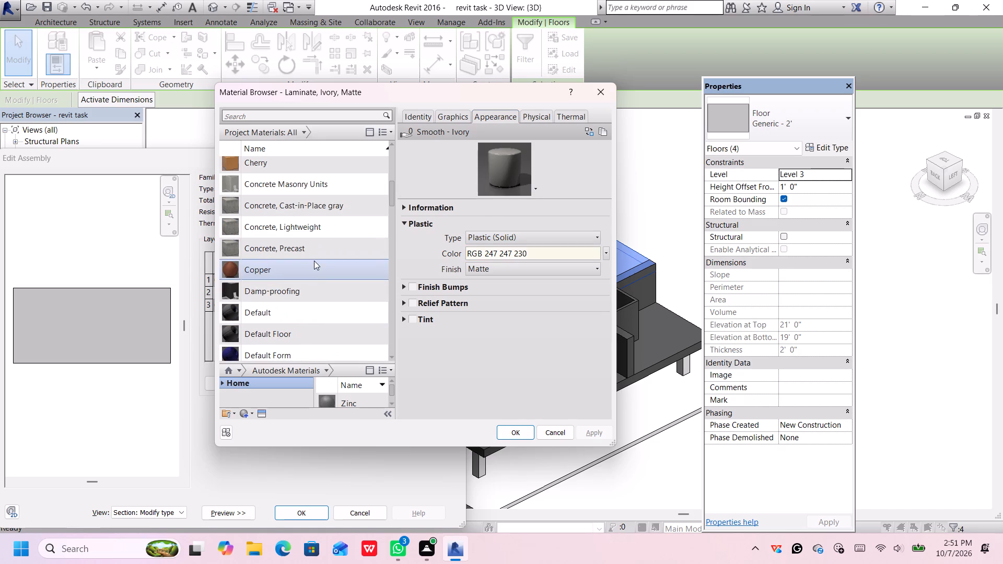
{"action": "left_click", "coordinate": [323, 185]}
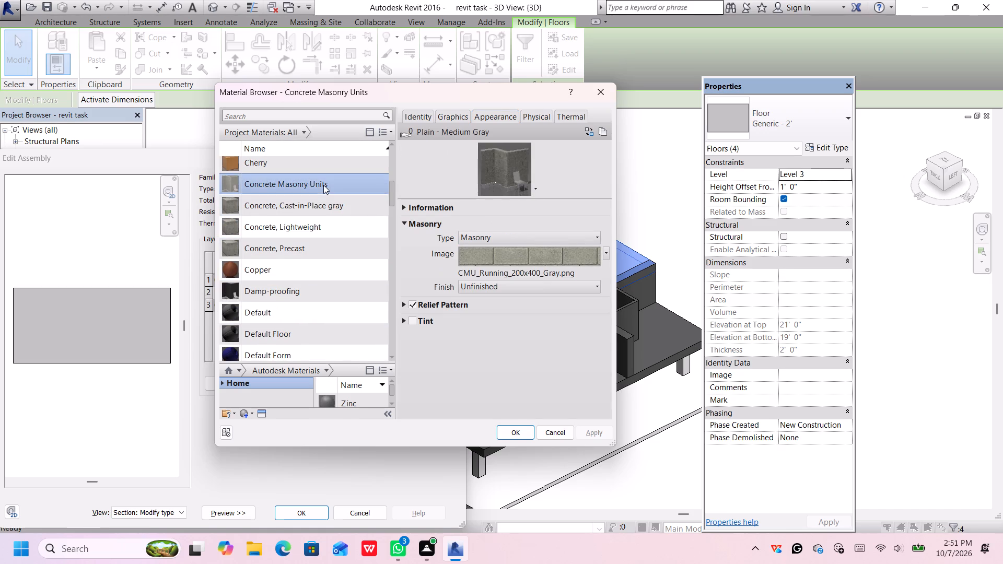
{"action": "scroll", "coordinate": [323, 185], "scroll_direction": "up", "scroll_amount": 4}
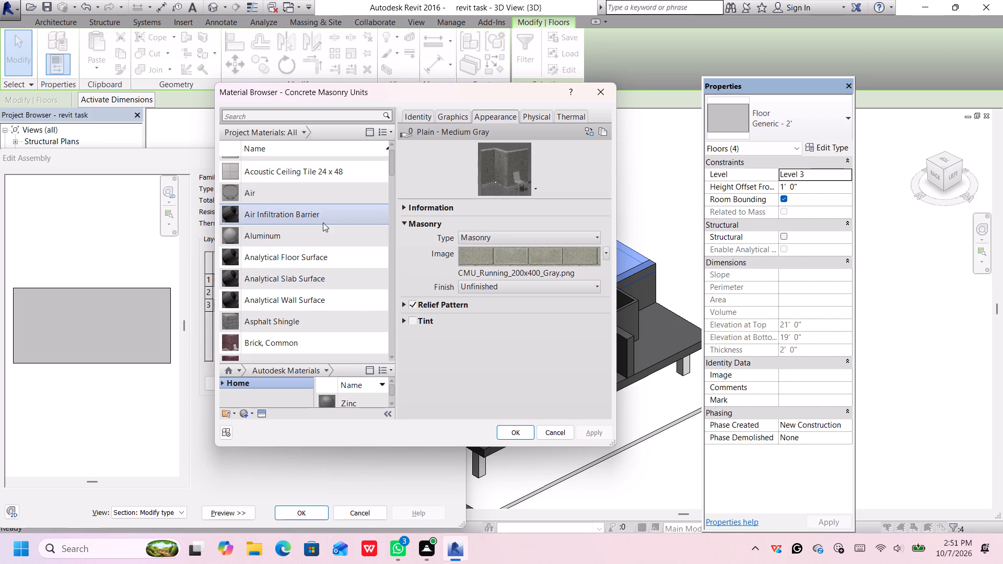
{"action": "scroll", "coordinate": [309, 316], "scroll_direction": "down", "scroll_amount": 5}
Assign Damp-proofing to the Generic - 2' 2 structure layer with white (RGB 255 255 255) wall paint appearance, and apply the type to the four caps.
{"action": "left_click", "coordinate": [336, 229]}
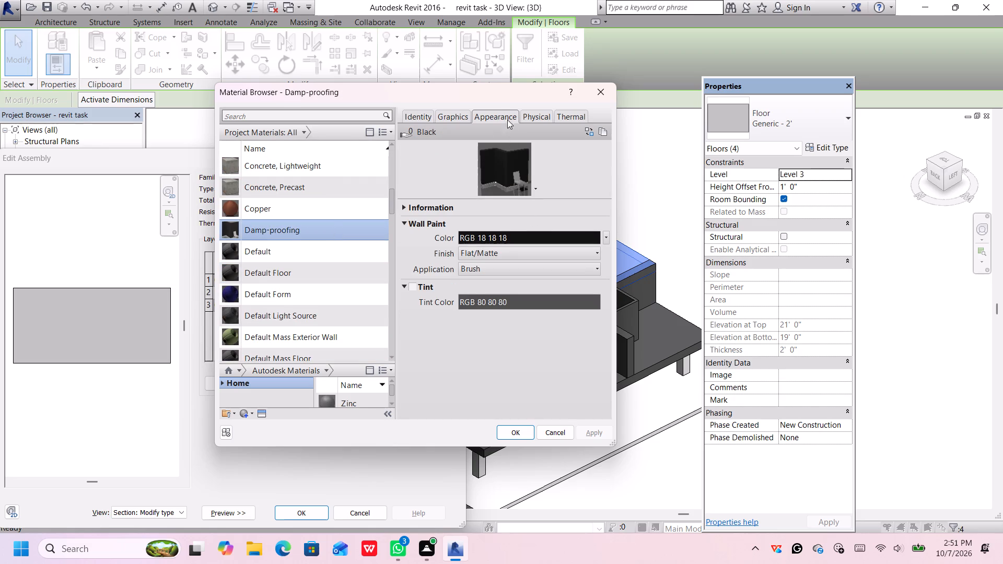
{"action": "left_click", "coordinate": [447, 118]}
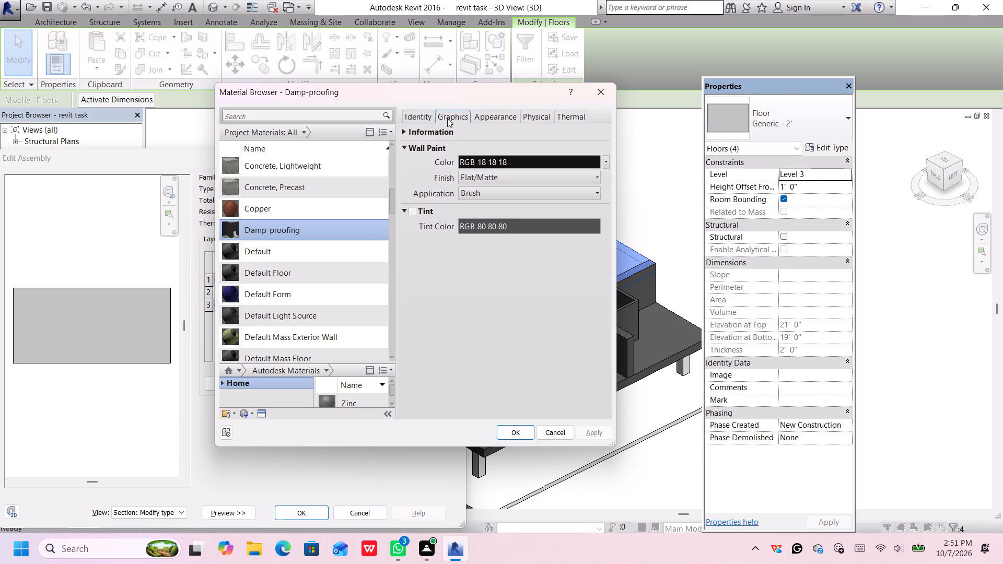
{"action": "left_click", "coordinate": [483, 115]}
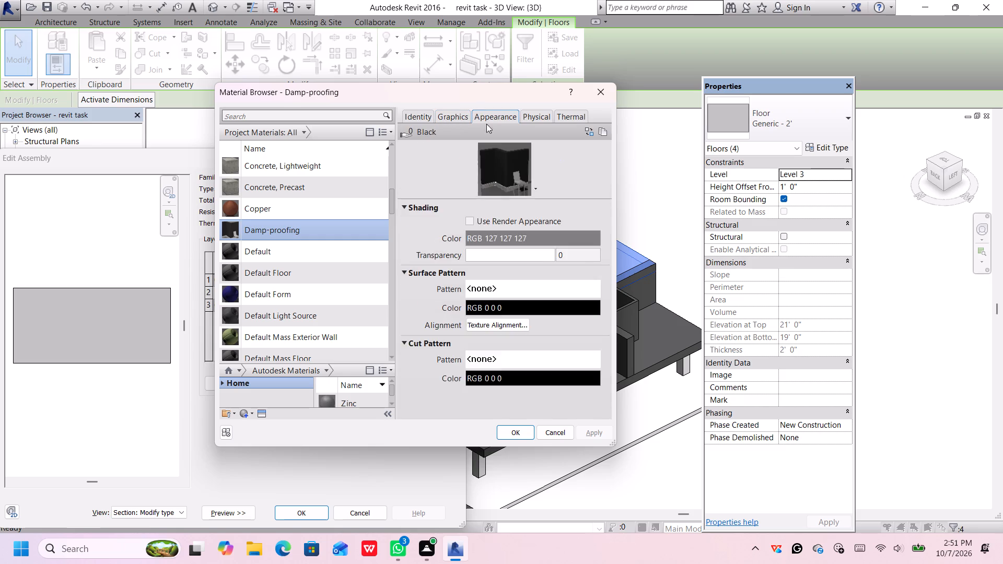
{"action": "left_click", "coordinate": [604, 236]}
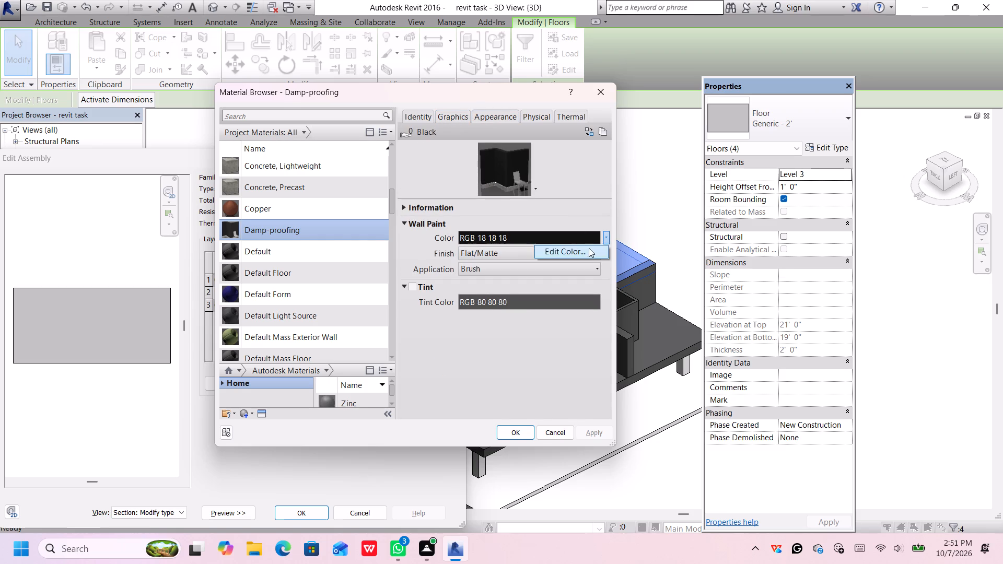
{"action": "left_click", "coordinate": [588, 247]}
{"action": "left_click", "coordinate": [397, 243]}
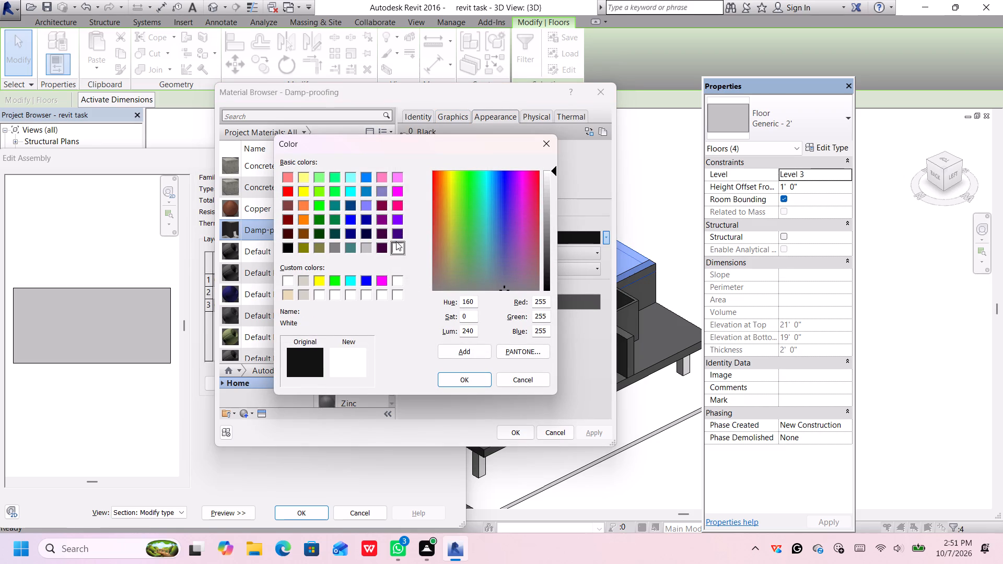
{"action": "left_click", "coordinate": [475, 381]}
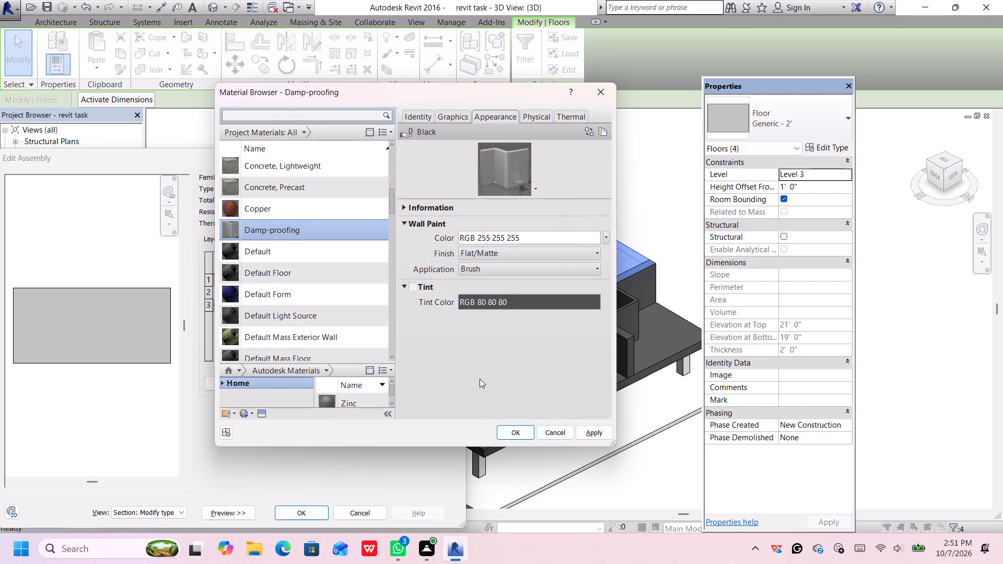
{"action": "left_click", "coordinate": [518, 432]}
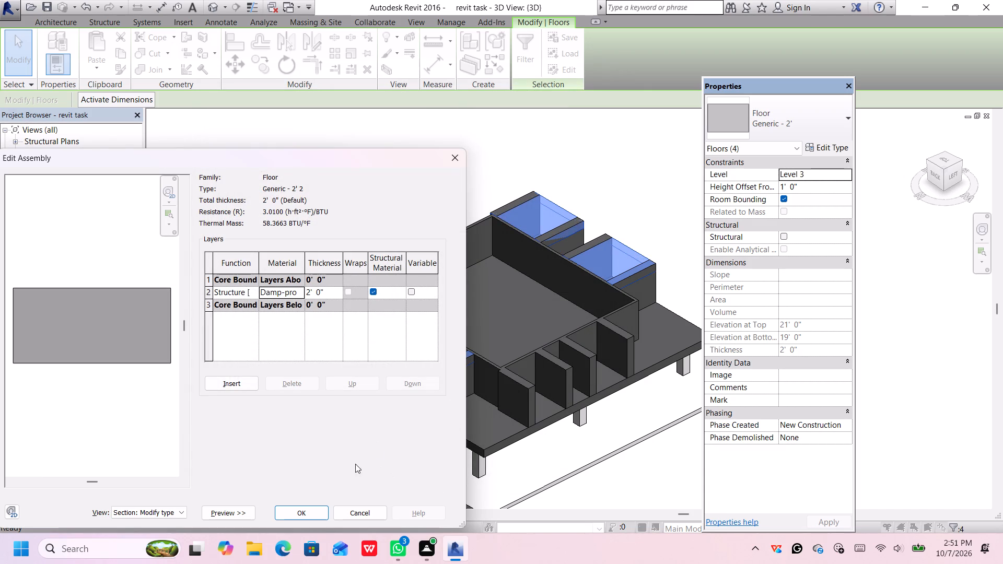
{"action": "left_click", "coordinate": [307, 513]}
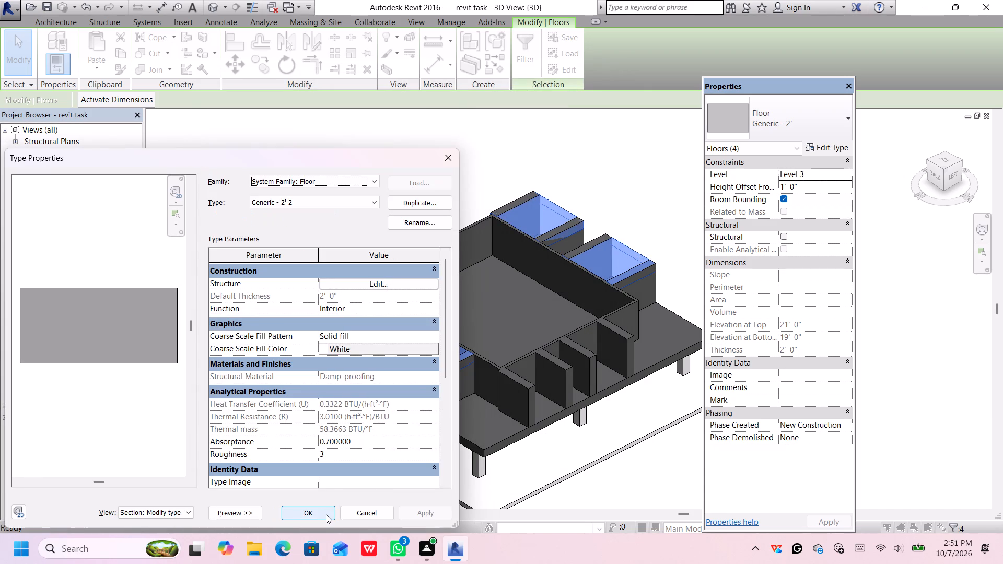
{"action": "left_click", "coordinate": [326, 513]}
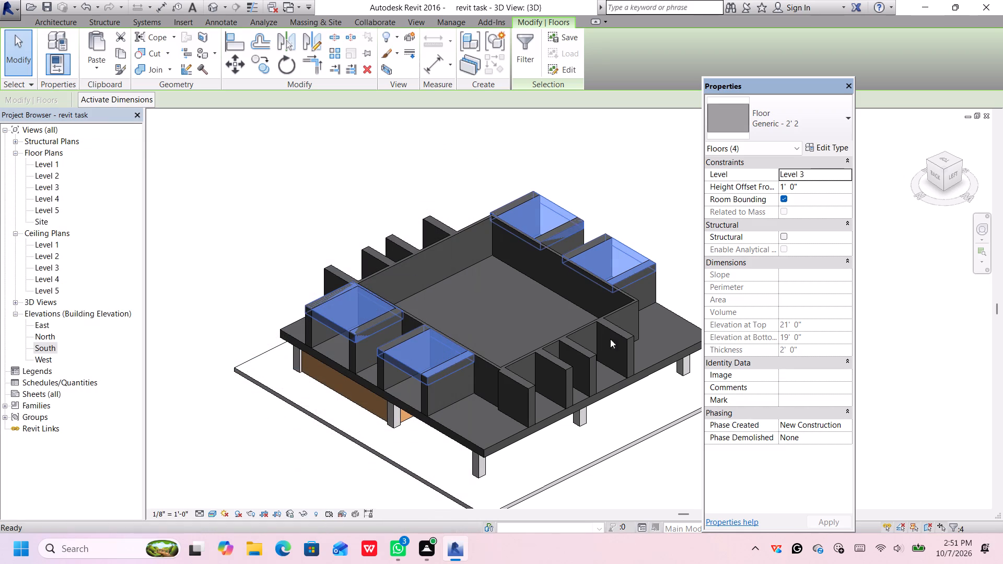
{"action": "left_click", "coordinate": [661, 231]}
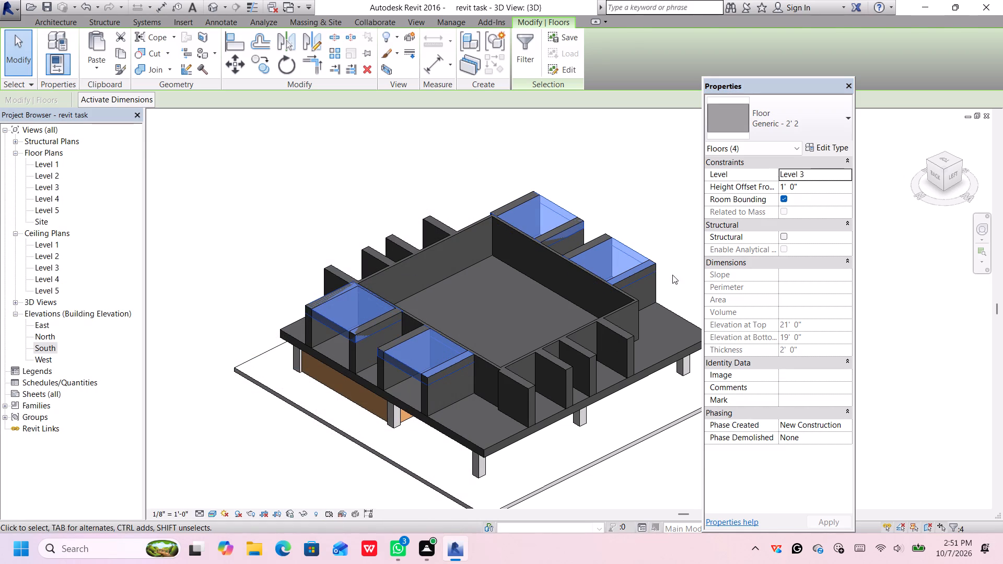
Lower the top of the outer wall under the back-side cap nearest the left side to the cap's underside, at 8' 0" unconnected height.
{"action": "left_click", "coordinate": [675, 278]}
{"action": "middle_click_drag", "start_coordinate": [373, 475], "coordinate": [373, 474]}
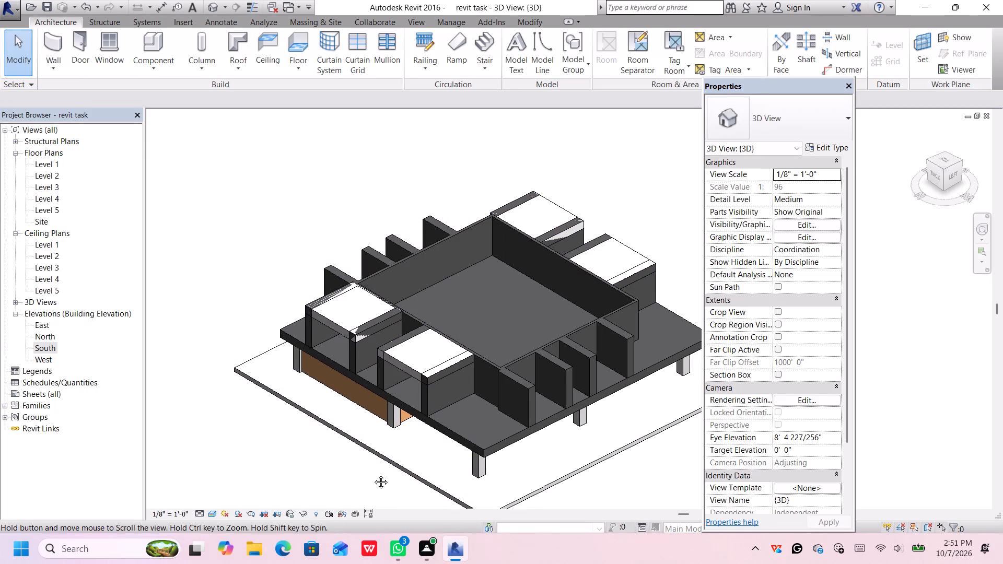
{"action": "middle_click_drag", "start_coordinate": [373, 474], "coordinate": [369, 424]}
{"action": "scroll", "coordinate": [410, 348], "scroll_direction": "up", "scroll_amount": 7}
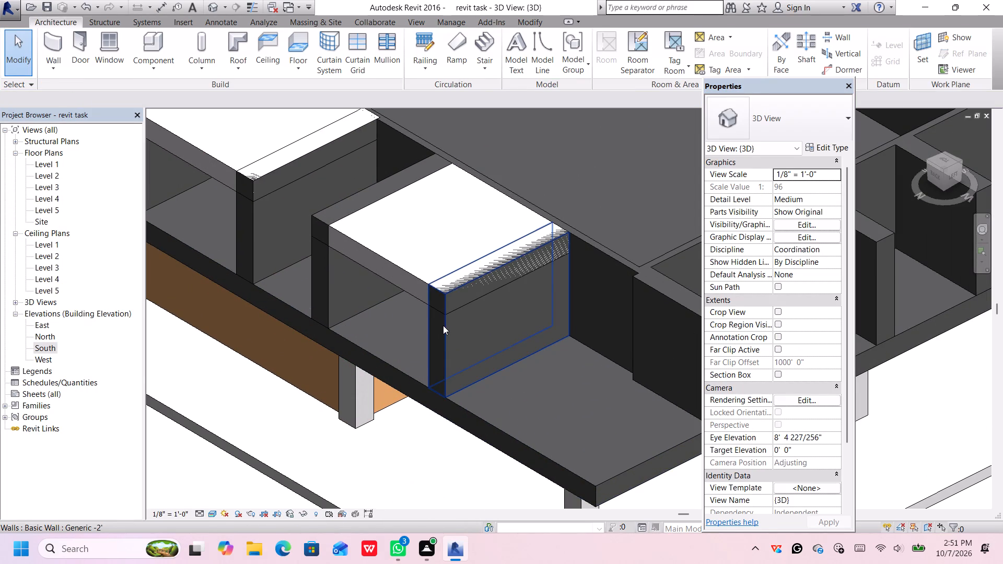
{"action": "left_click", "coordinate": [443, 325]}
{"action": "left_click", "coordinate": [407, 279]}
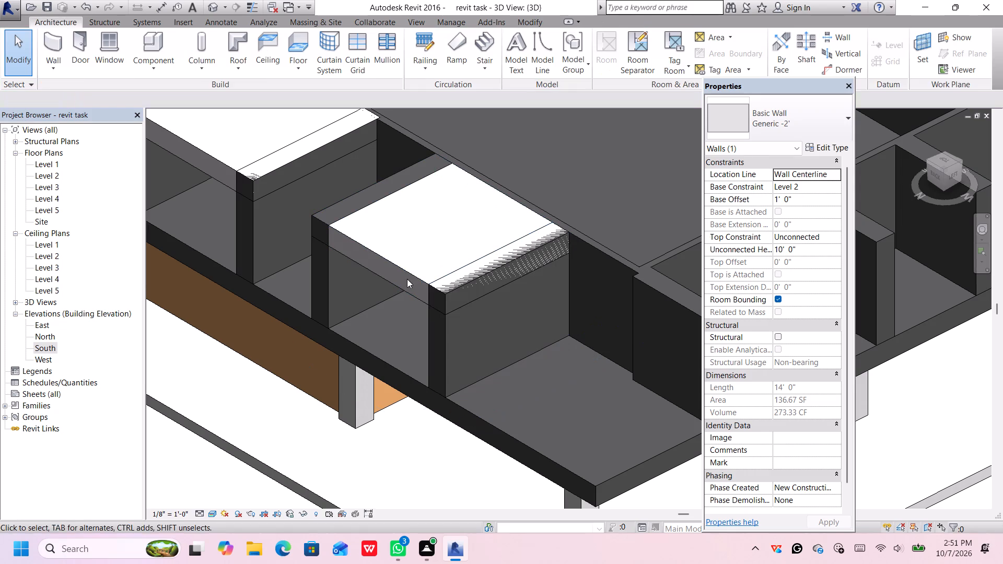
{"action": "left_click", "coordinate": [413, 266]}
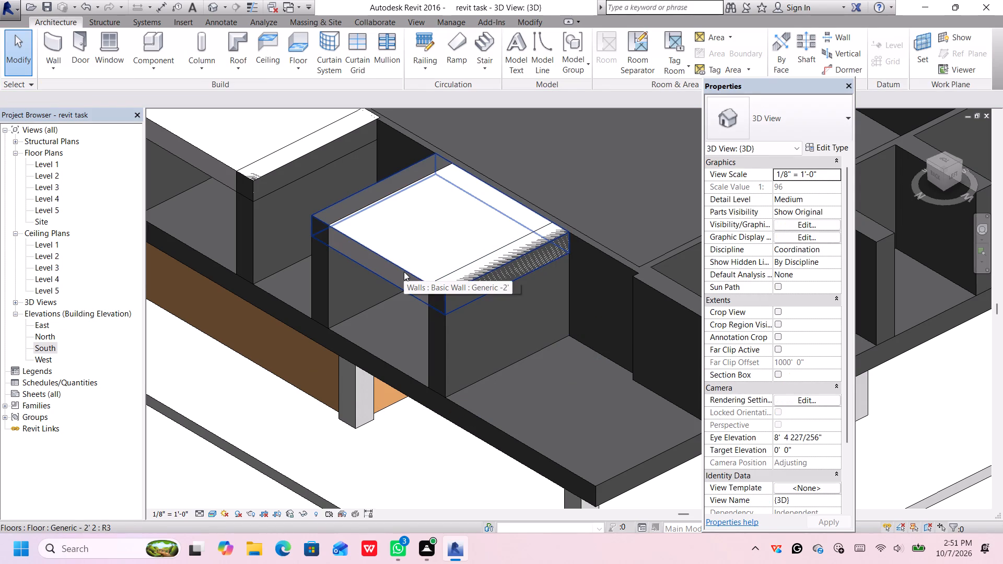
{"action": "scroll", "coordinate": [405, 274], "scroll_direction": "down", "scroll_amount": 5}
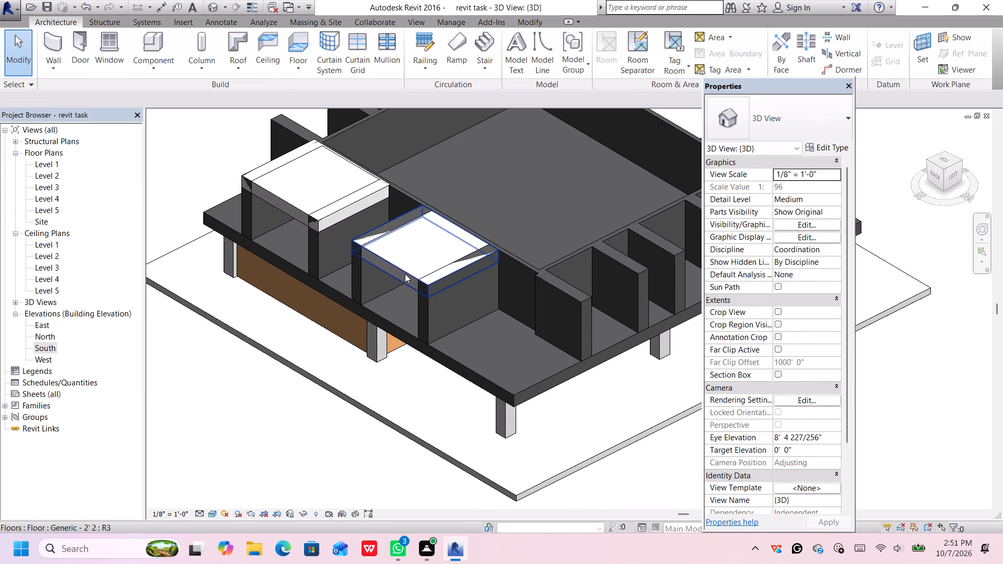
{"action": "middle_click_drag", "start_coordinate": [405, 274], "coordinate": [395, 357]}
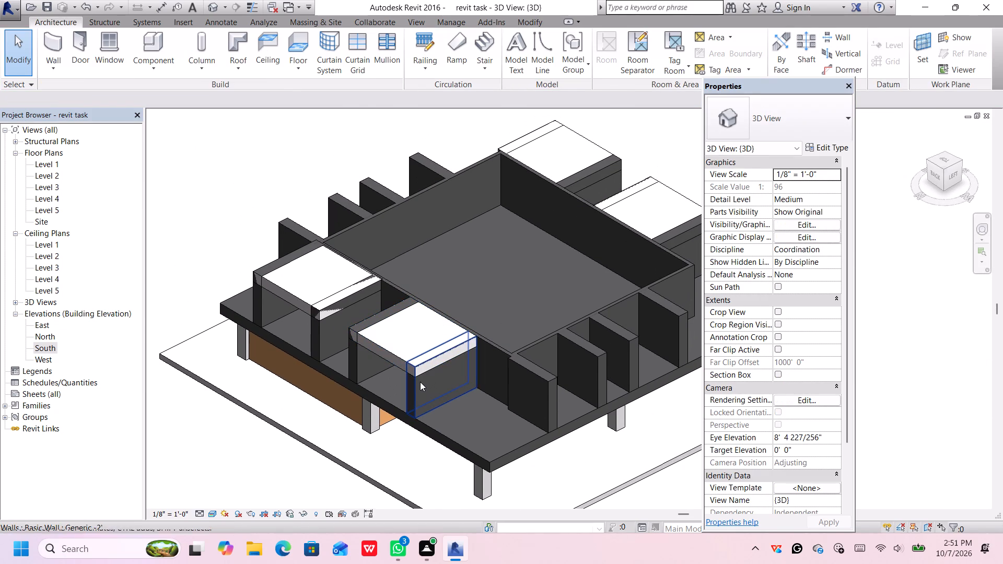
{"action": "left_click", "coordinate": [413, 381]}
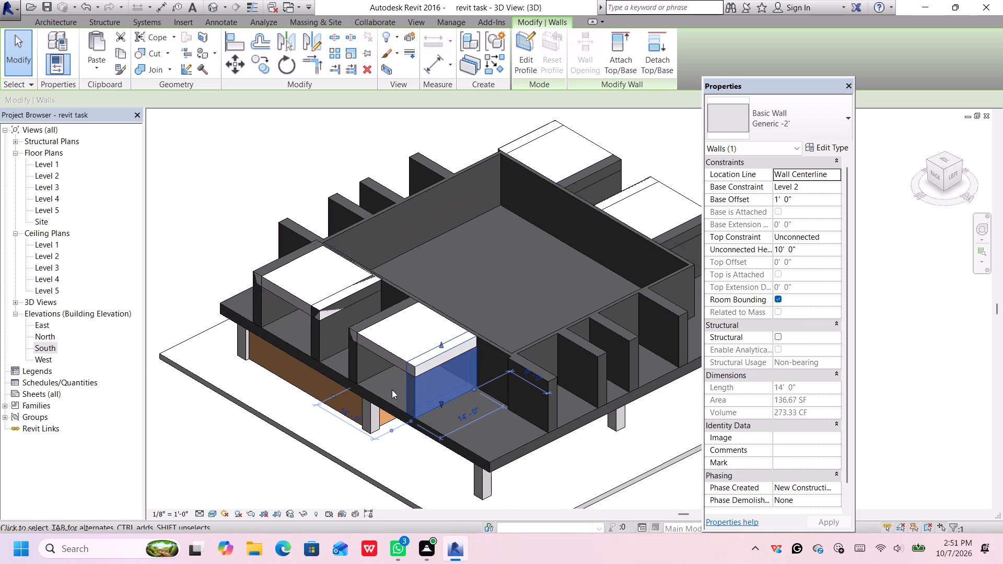
{"action": "scroll", "coordinate": [392, 383], "scroll_direction": "up", "scroll_amount": 4}
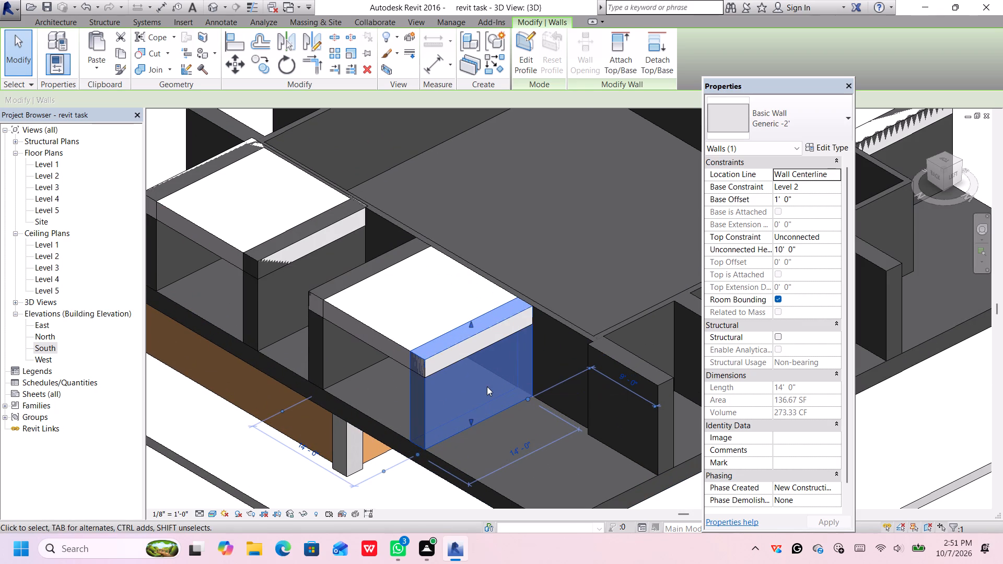
{"action": "scroll", "coordinate": [484, 368], "scroll_direction": "up", "scroll_amount": 1}
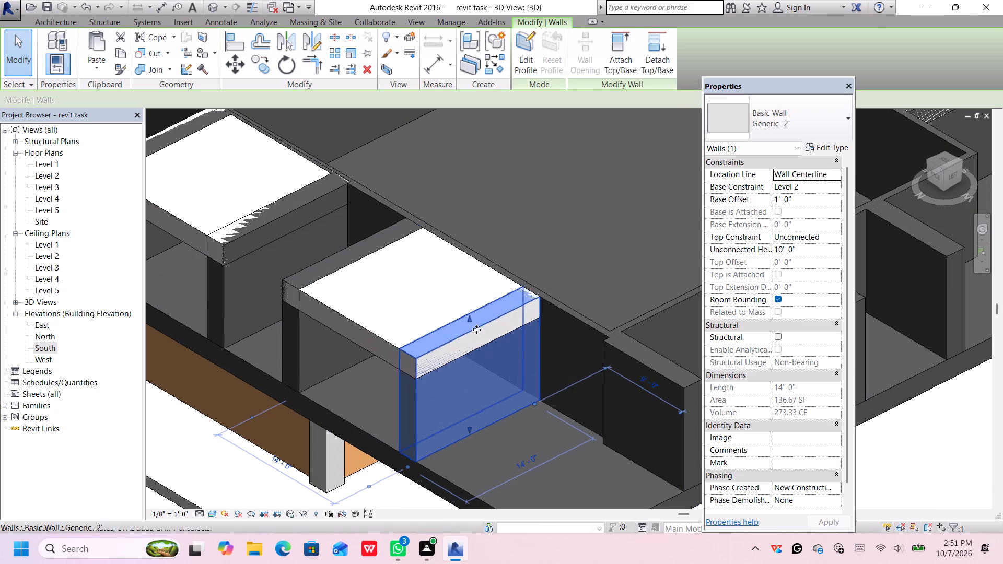
{"action": "left_click_drag", "start_coordinate": [471, 316], "coordinate": [474, 338]}
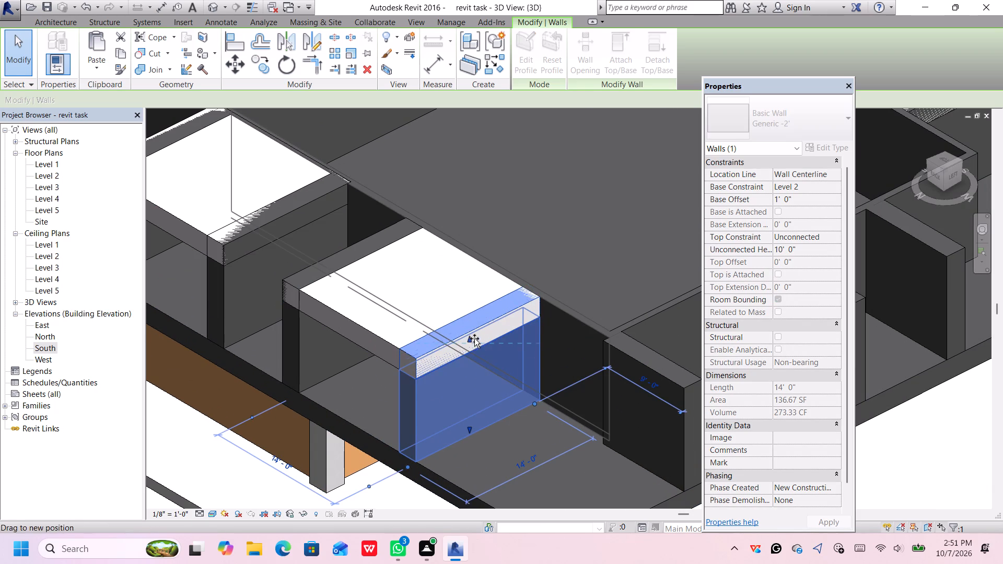
{"action": "left_click_drag", "start_coordinate": [474, 338], "coordinate": [475, 343]}
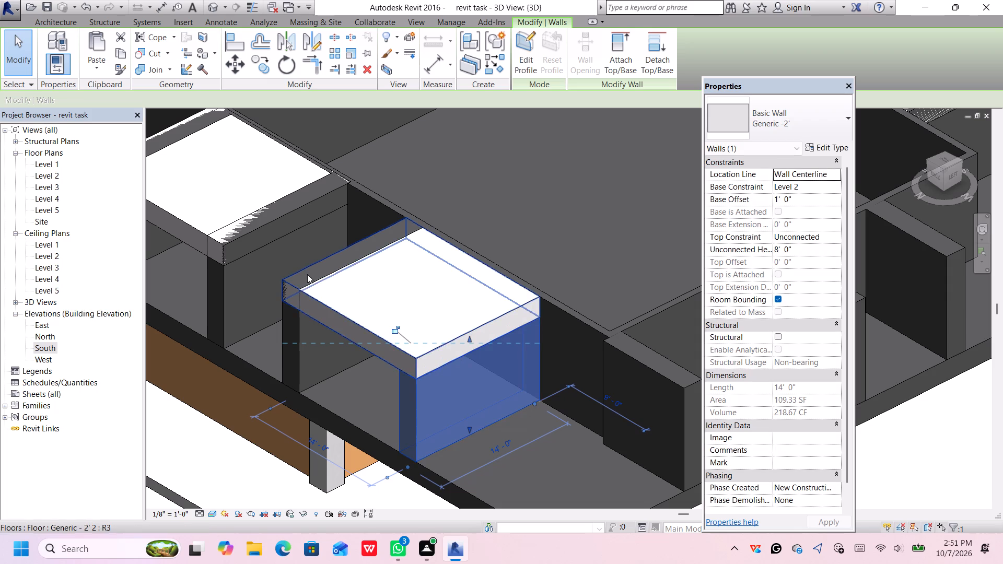
Lower the top of that cap's other supporting wall to the cap's underside, at about 8' unconnected height.
{"action": "left_click", "coordinate": [305, 278]}
{"action": "left_click_drag", "start_coordinate": [351, 249], "coordinate": [353, 275]}
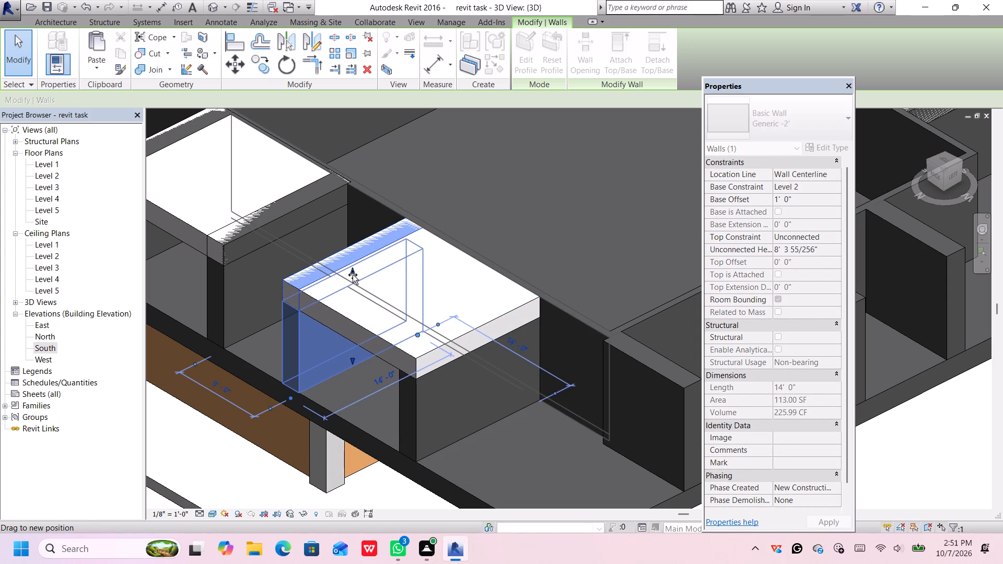
{"action": "left_click_drag", "start_coordinate": [353, 275], "coordinate": [353, 274]}
{"action": "scroll", "coordinate": [274, 328], "scroll_direction": "up", "scroll_amount": 6}
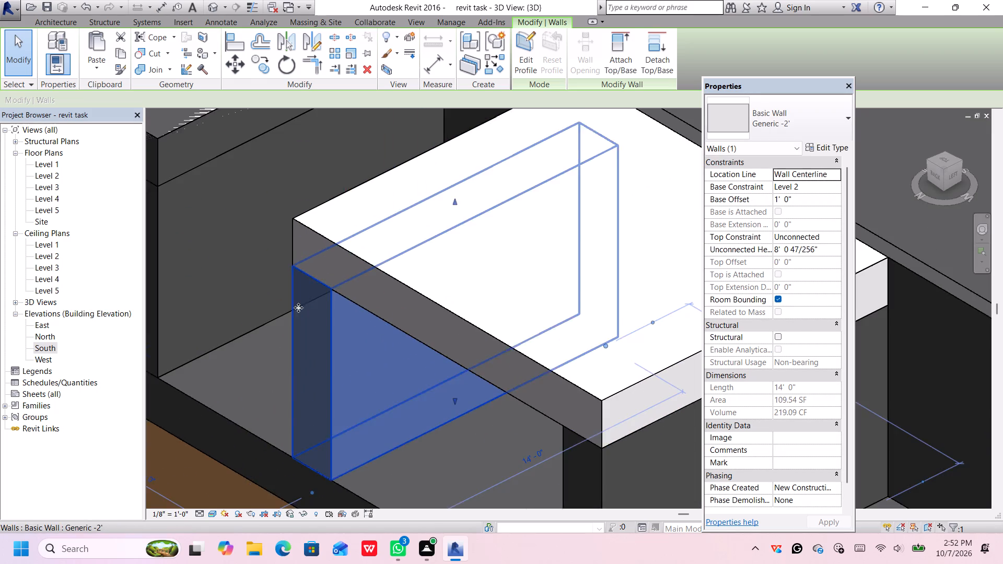
{"action": "scroll", "coordinate": [312, 297], "scroll_direction": "up", "scroll_amount": 10}
Lower the top of the adjacent back-side cap's inner wall to the cap's underside, at about 8' unconnected height.
{"action": "scroll", "coordinate": [330, 275], "scroll_direction": "down", "scroll_amount": 8}
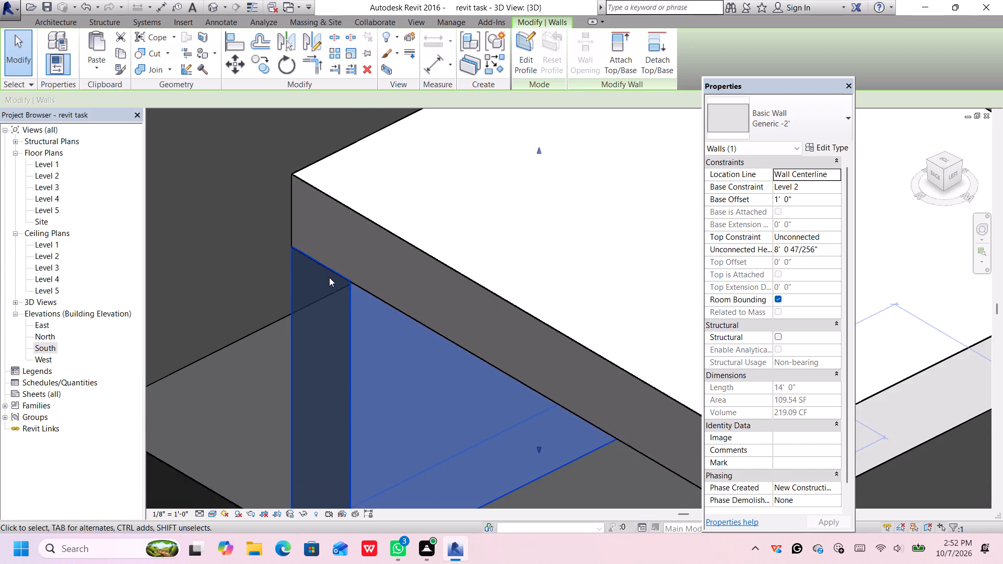
{"action": "scroll", "coordinate": [329, 277], "scroll_direction": "down", "scroll_amount": 8}
{"action": "middle_click_drag", "start_coordinate": [299, 419], "coordinate": [301, 419]}
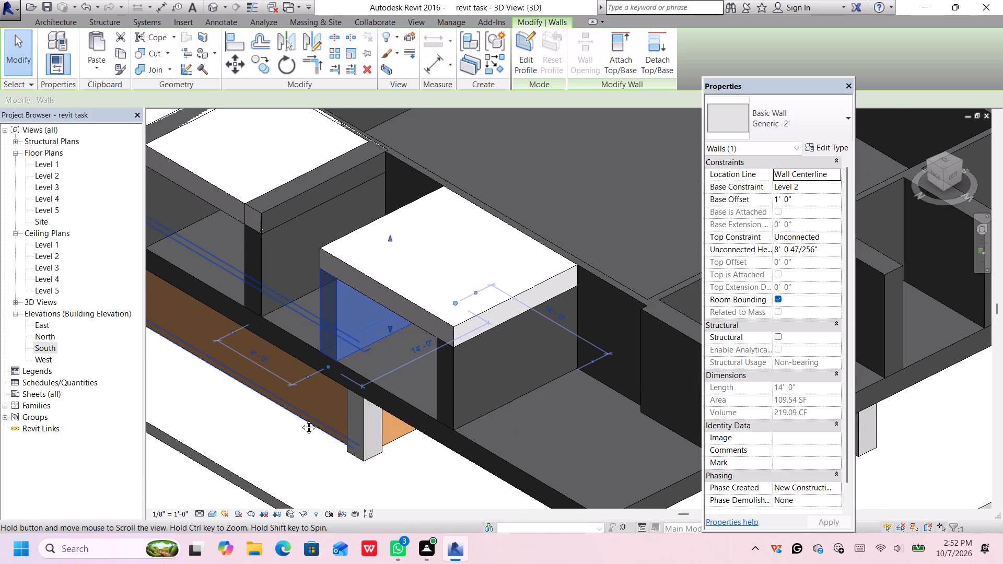
{"action": "middle_click_drag", "start_coordinate": [301, 419], "coordinate": [479, 402]}
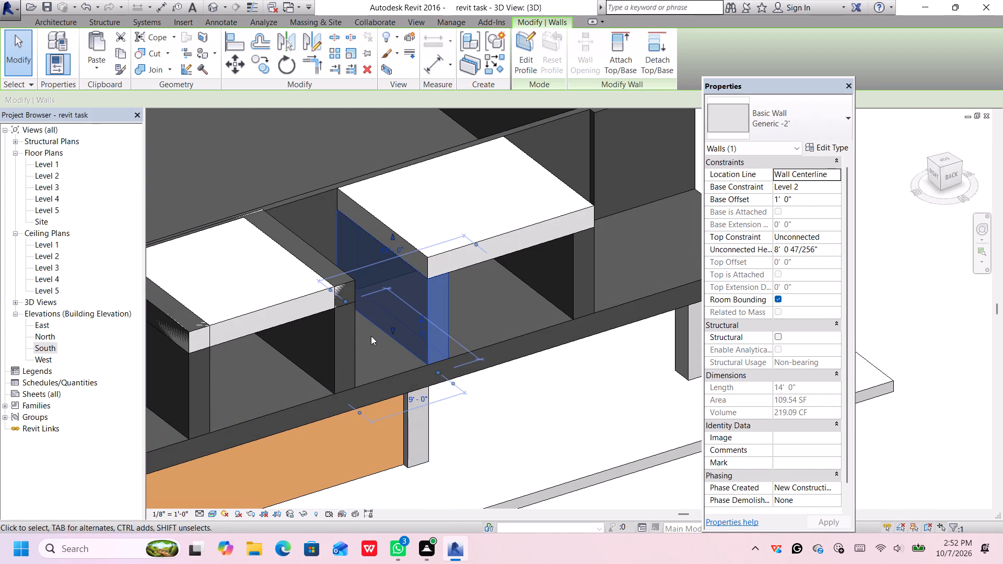
{"action": "left_click", "coordinate": [341, 333]}
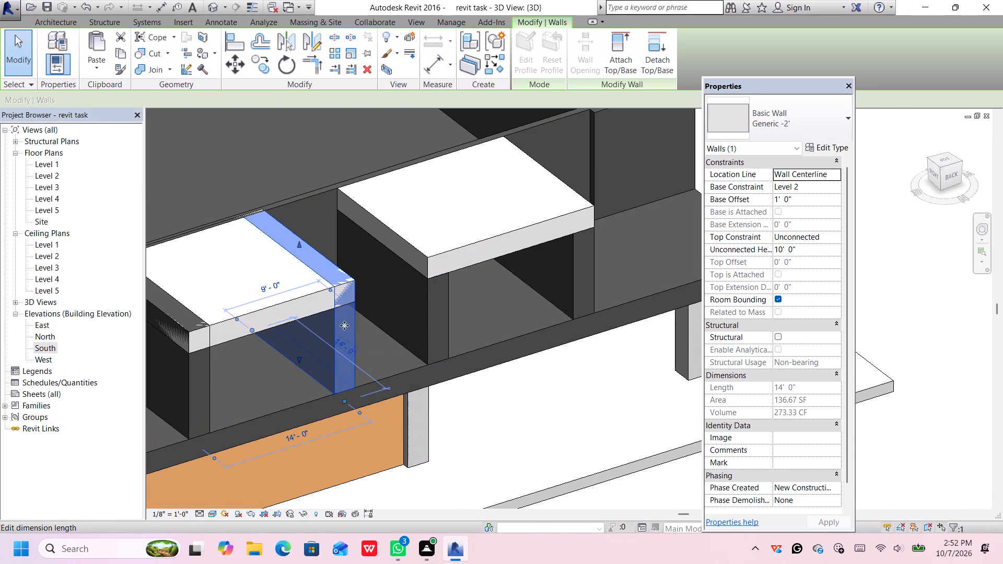
{"action": "left_click_drag", "start_coordinate": [298, 242], "coordinate": [322, 291]}
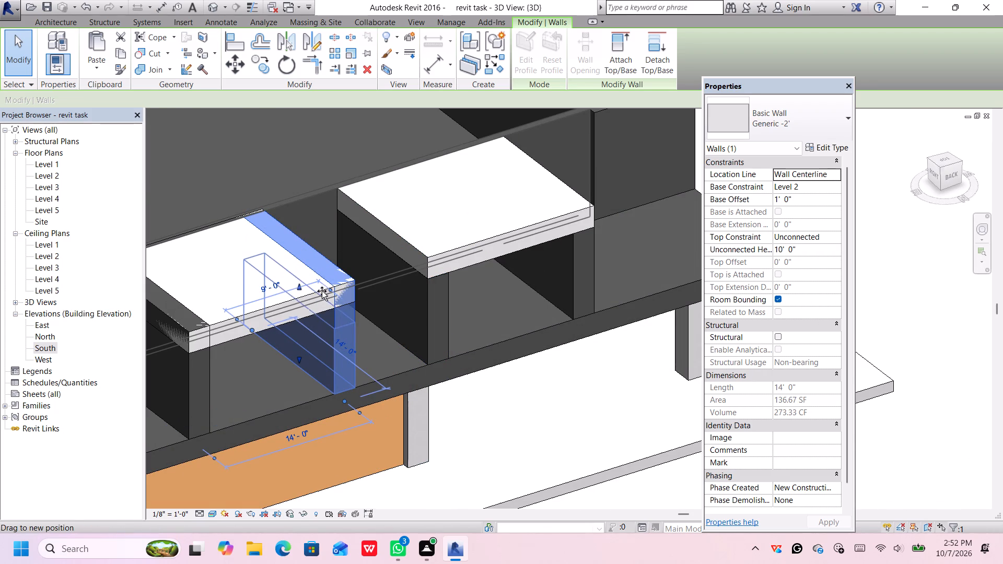
{"action": "left_click_drag", "start_coordinate": [322, 291], "coordinate": [336, 263]}
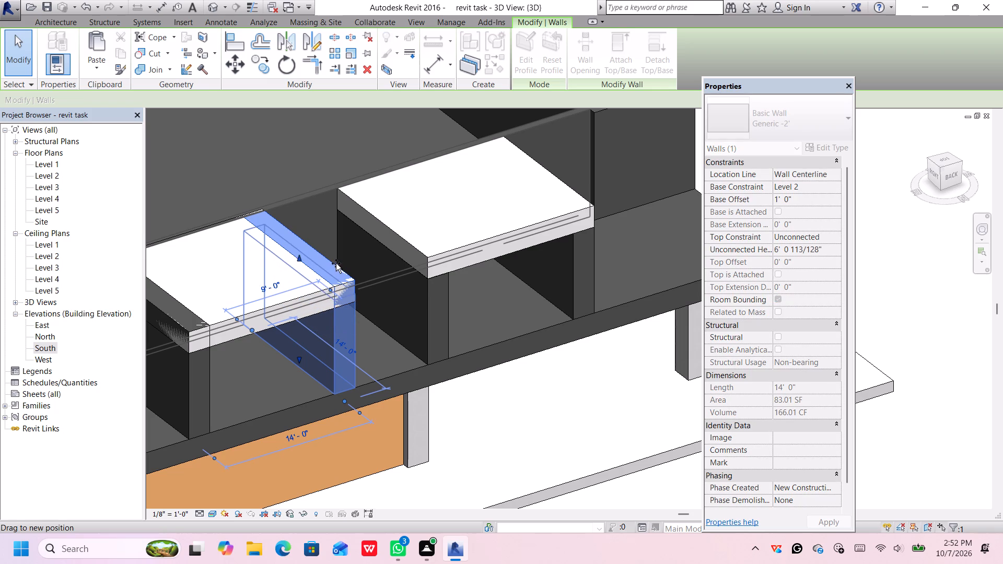
{"action": "left_click_drag", "start_coordinate": [336, 263], "coordinate": [337, 270]}
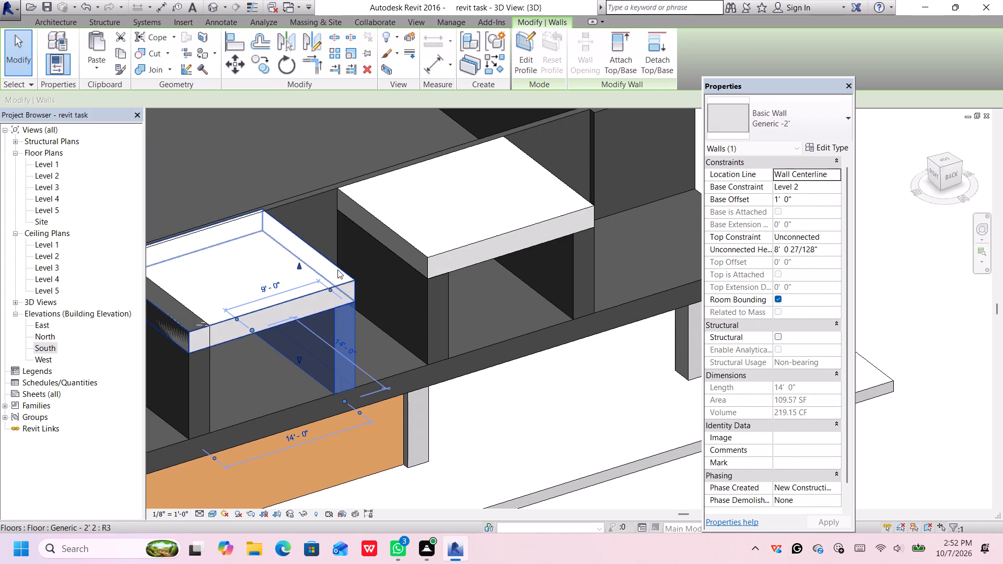
Lower the top of that second back-side cap's outer wall to the cap's underside, at 8' 0" unconnected height.
{"action": "scroll", "coordinate": [306, 349], "scroll_direction": "down", "scroll_amount": 1}
{"action": "middle_click_drag", "start_coordinate": [307, 348], "coordinate": [421, 315]}
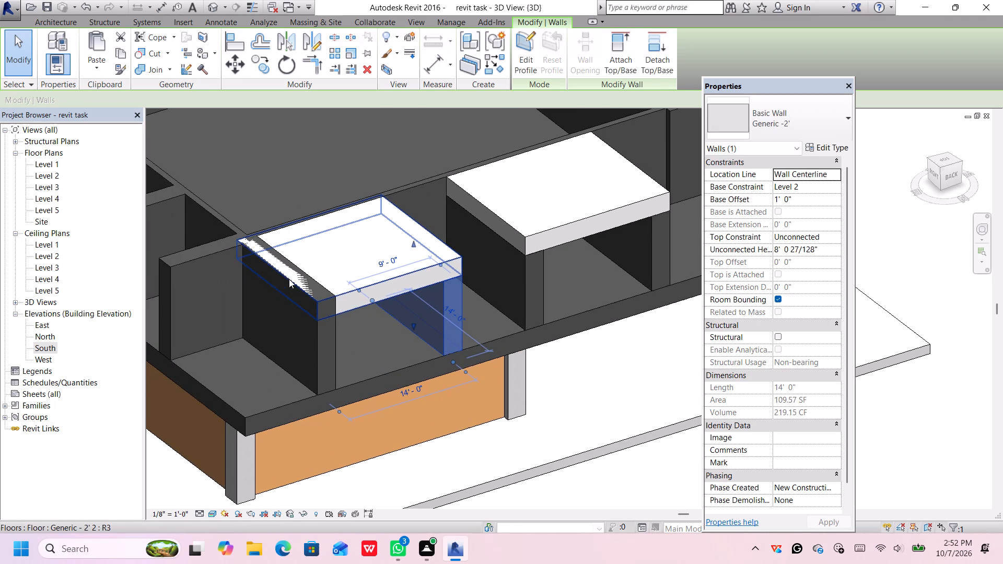
{"action": "left_click", "coordinate": [291, 276]}
{"action": "left_click", "coordinate": [310, 332]}
{"action": "left_click", "coordinate": [316, 343]}
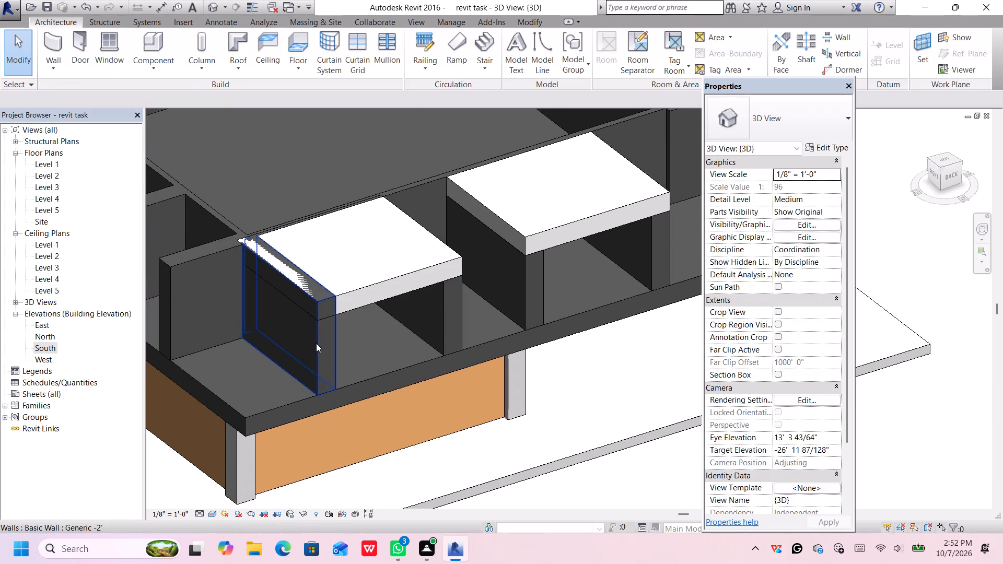
{"action": "left_click_drag", "start_coordinate": [288, 265], "coordinate": [293, 288]}
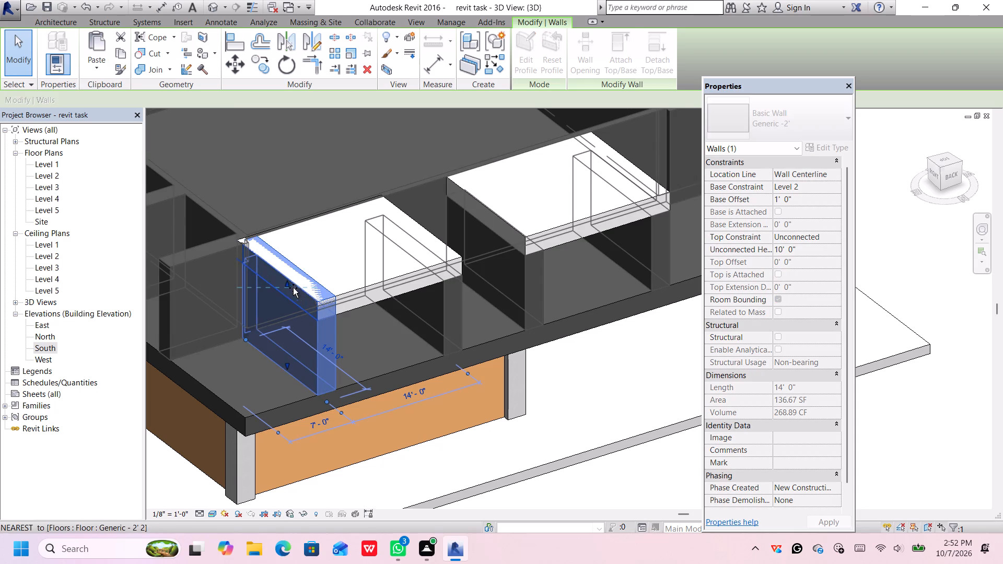
{"action": "left_click_drag", "start_coordinate": [293, 288], "coordinate": [289, 289]}
On the front side, lower the outer wall under the cap nearest the right side to the cap's underside, at 8' 0" unconnected height.
{"action": "scroll", "coordinate": [263, 298], "scroll_direction": "down", "scroll_amount": 2}
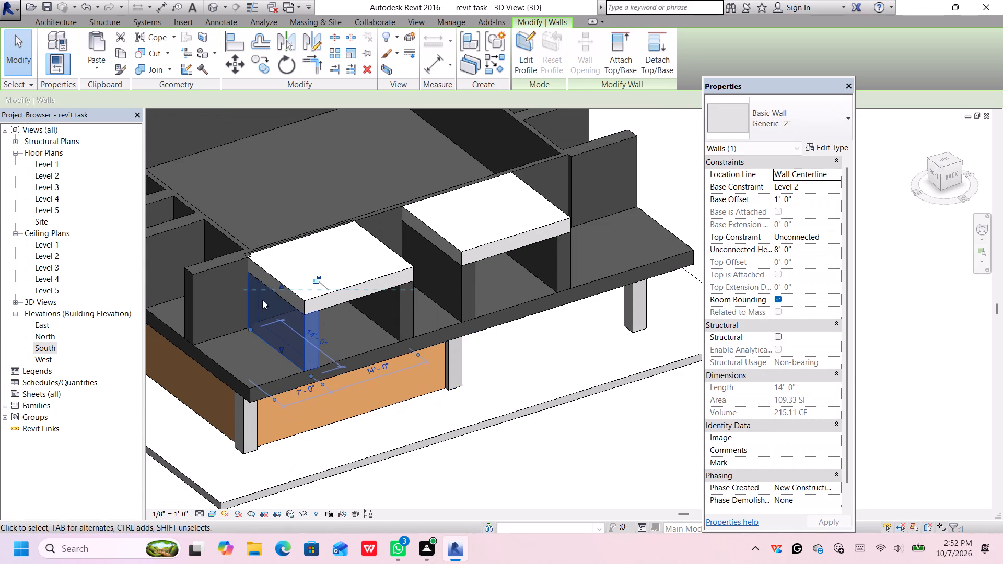
{"action": "middle_click_drag", "start_coordinate": [259, 308], "coordinate": [472, 356]}
{"action": "middle_click_drag", "start_coordinate": [332, 226], "coordinate": [353, 387]}
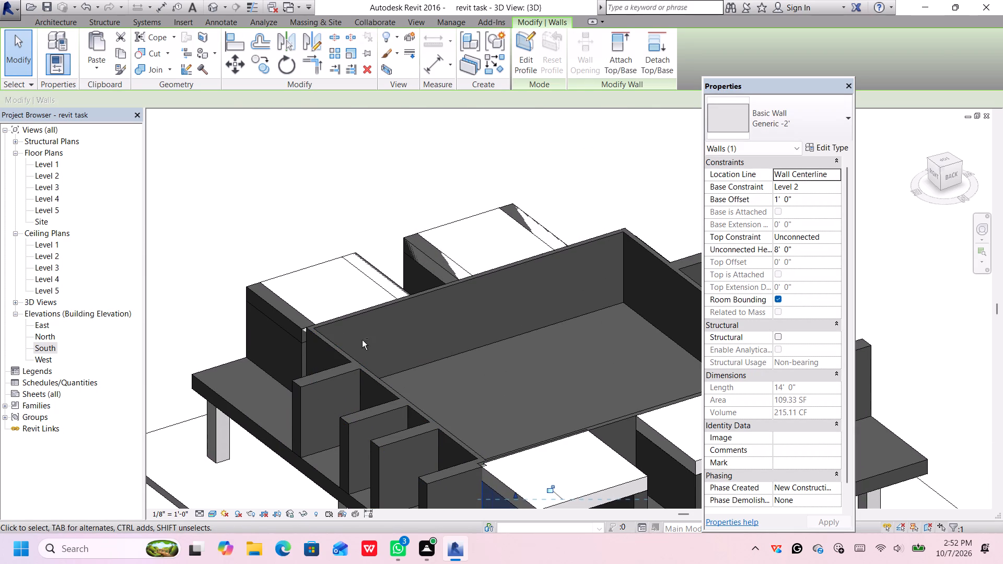
{"action": "middle_click_drag", "start_coordinate": [267, 246], "coordinate": [269, 247]}
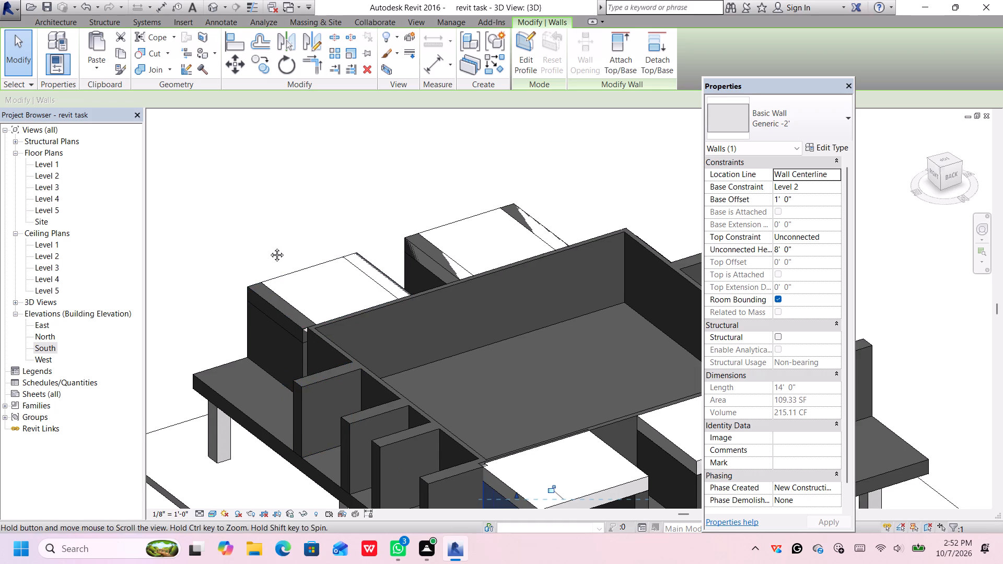
{"action": "middle_click_drag", "start_coordinate": [269, 247], "coordinate": [410, 240]}
{"action": "scroll", "coordinate": [333, 336], "scroll_direction": "down", "scroll_amount": 3}
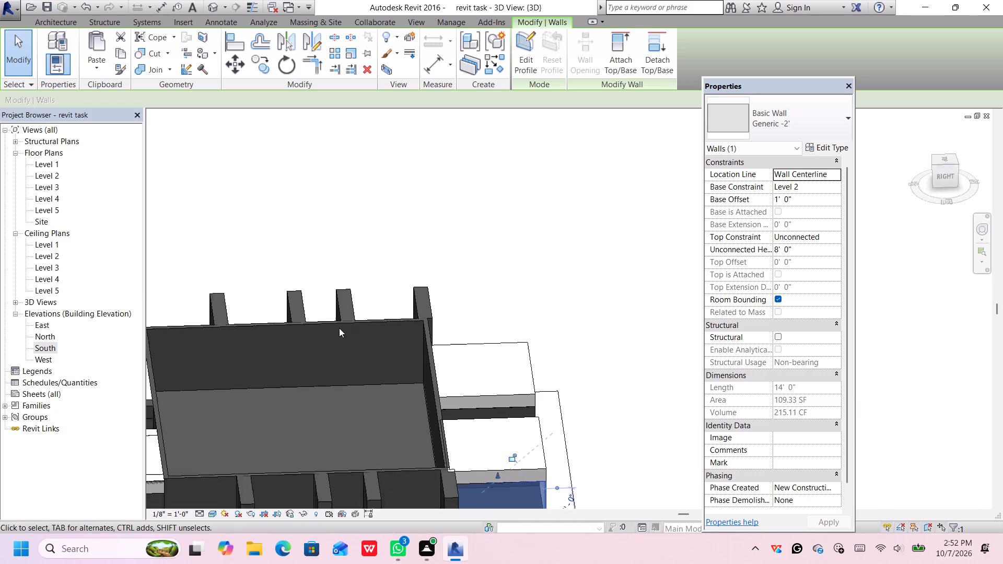
{"action": "scroll", "coordinate": [339, 328], "scroll_direction": "down", "scroll_amount": 5}
{"action": "middle_click_drag", "start_coordinate": [341, 351], "coordinate": [380, 302]}
{"action": "middle_click_drag", "start_coordinate": [389, 226], "coordinate": [390, 227], "text": "shift"}
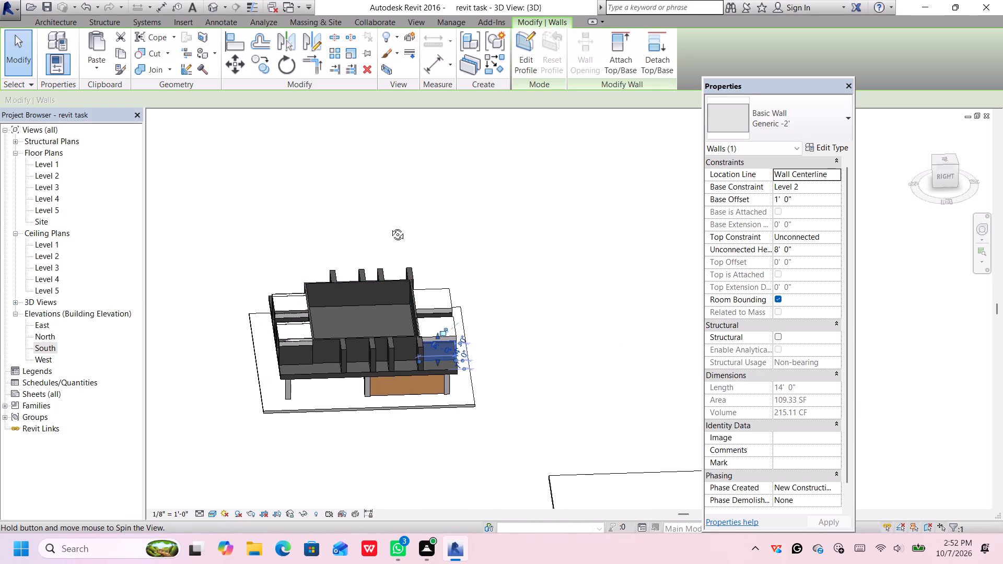
{"action": "middle_click_drag", "start_coordinate": [390, 227], "coordinate": [548, 219], "text": "shift"}
{"action": "scroll", "coordinate": [415, 392], "scroll_direction": "up", "scroll_amount": 6}
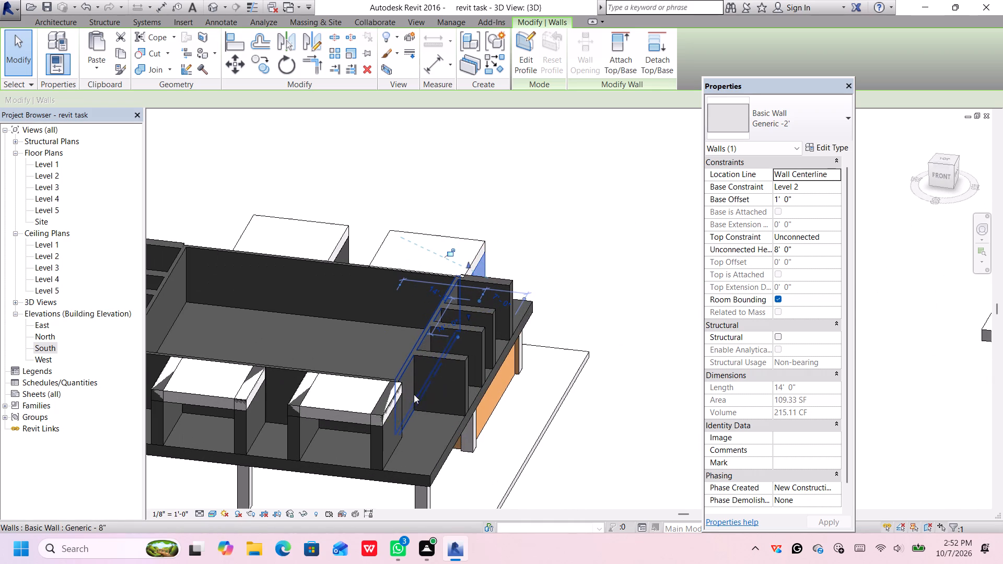
{"action": "left_click", "coordinate": [382, 420]}
{"action": "left_click", "coordinate": [385, 438]}
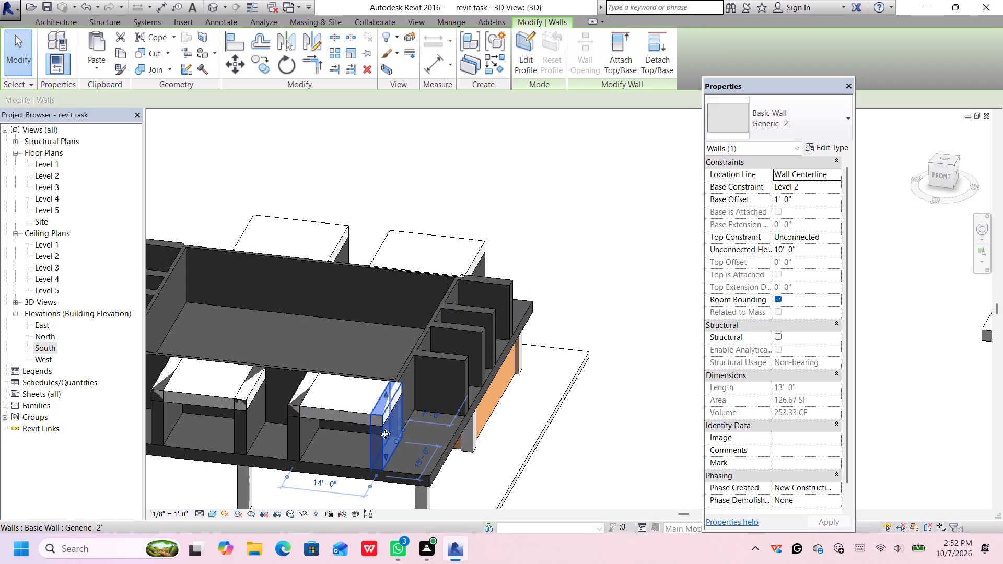
{"action": "scroll", "coordinate": [387, 399], "scroll_direction": "up", "scroll_amount": 6}
{"action": "left_click_drag", "start_coordinate": [384, 392], "coordinate": [389, 413]}
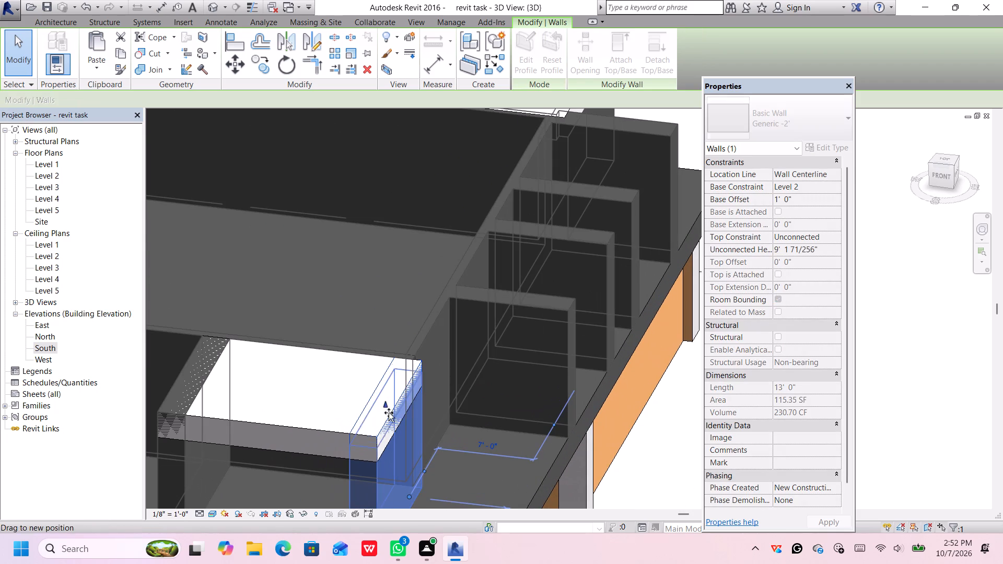
{"action": "left_click_drag", "start_coordinate": [389, 413], "coordinate": [392, 427]}
Lower the top of the inner wall under the same front-side cap to the cap's underside, at about 8' unconnected height.
{"action": "scroll", "coordinate": [360, 396], "scroll_direction": "down", "scroll_amount": 4}
{"action": "scroll", "coordinate": [360, 395], "scroll_direction": "up", "scroll_amount": 1}
{"action": "scroll", "coordinate": [360, 395], "scroll_direction": "down", "scroll_amount": 1}
{"action": "middle_click_drag", "start_coordinate": [362, 396], "coordinate": [365, 396]}
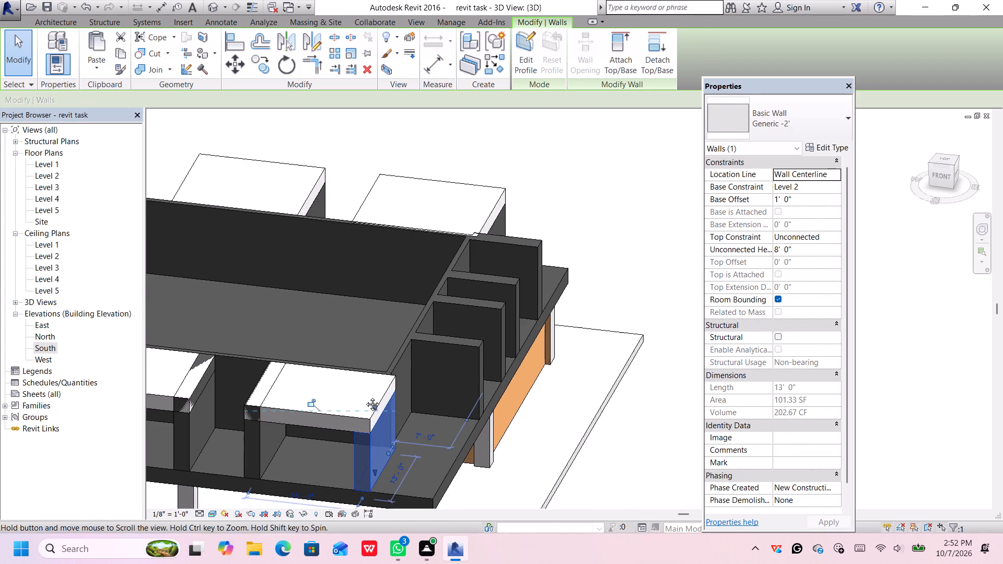
{"action": "middle_click_drag", "start_coordinate": [365, 396], "coordinate": [474, 393]}
{"action": "scroll", "coordinate": [374, 395], "scroll_direction": "up", "scroll_amount": 2}
{"action": "left_click", "coordinate": [373, 385]}
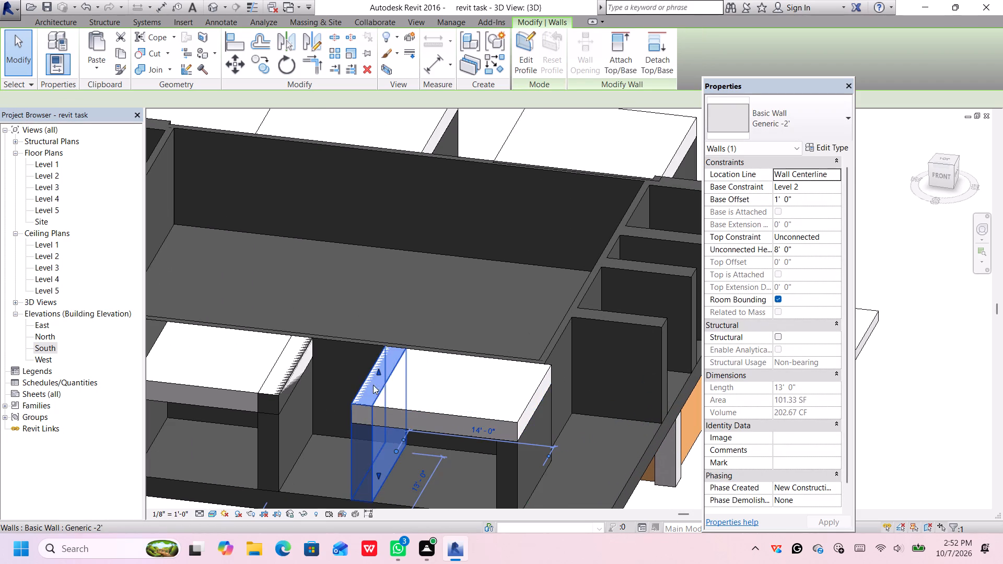
{"action": "left_click_drag", "start_coordinate": [377, 371], "coordinate": [378, 391]}
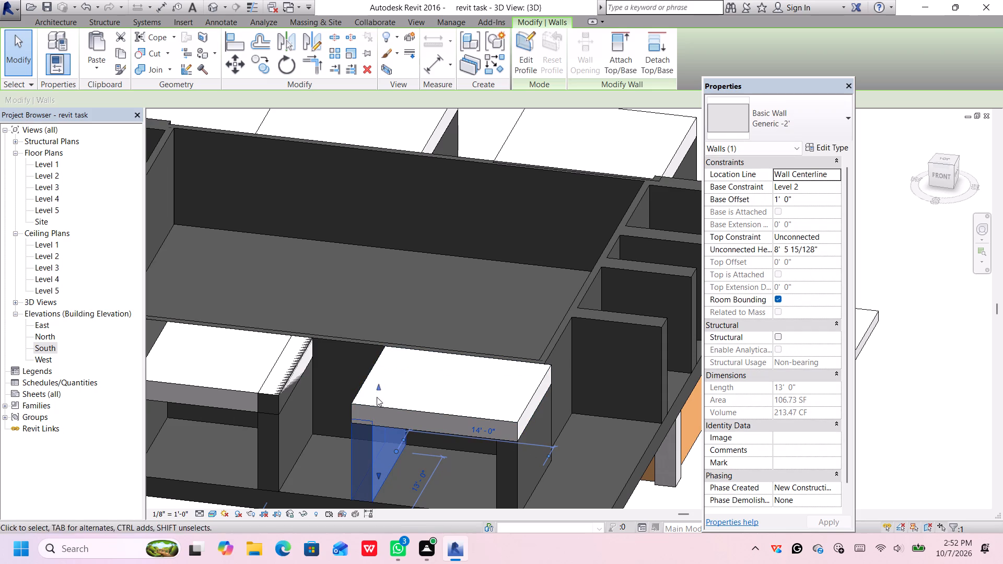
{"action": "left_click", "coordinate": [374, 385]}
{"action": "left_click_drag", "start_coordinate": [380, 385], "coordinate": [378, 390]}
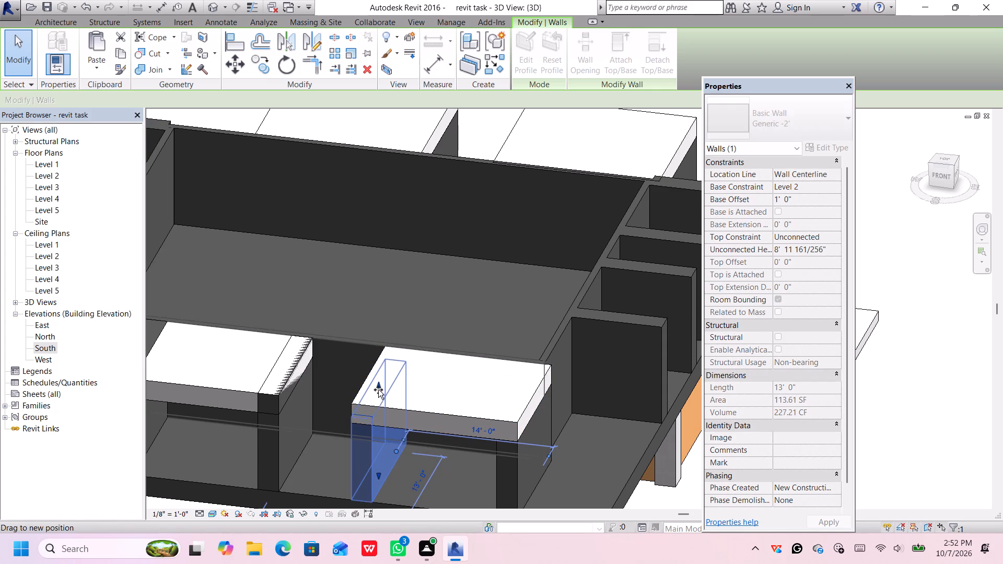
{"action": "left_click_drag", "start_coordinate": [378, 390], "coordinate": [379, 397]}
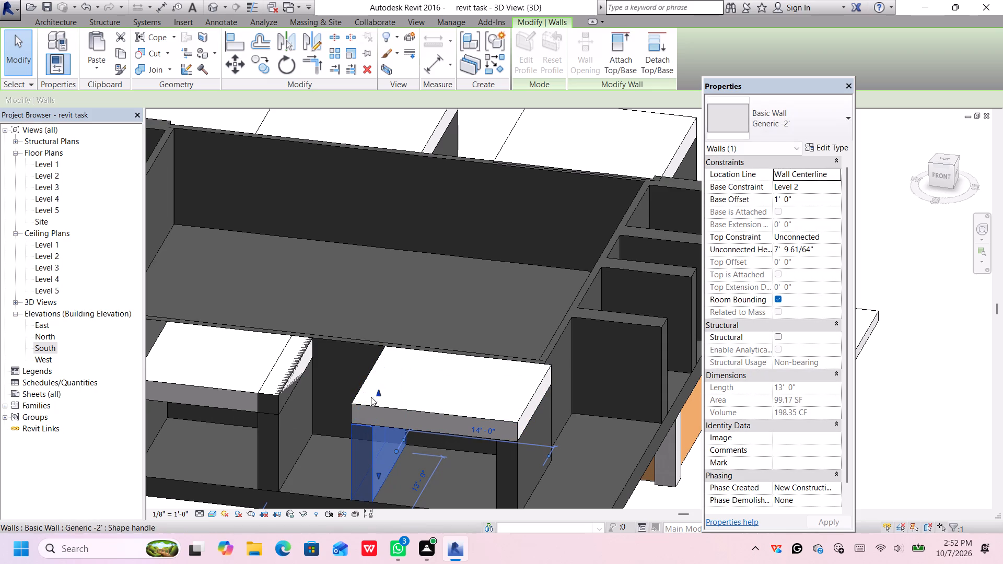
{"action": "scroll", "coordinate": [363, 430], "scroll_direction": "up", "scroll_amount": 6}
{"action": "middle_click_drag", "start_coordinate": [377, 435], "coordinate": [420, 366]}
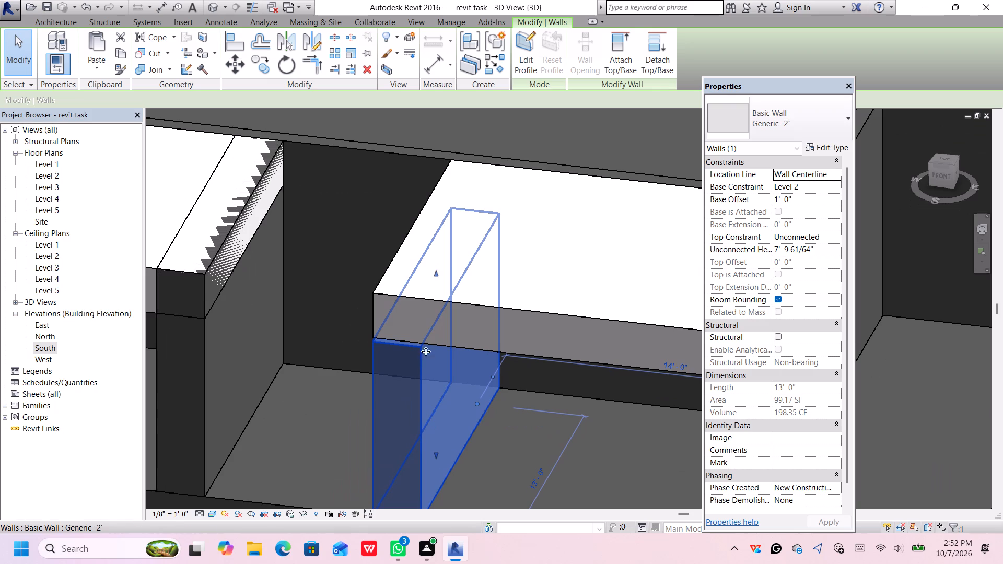
{"action": "left_click", "coordinate": [436, 273]}
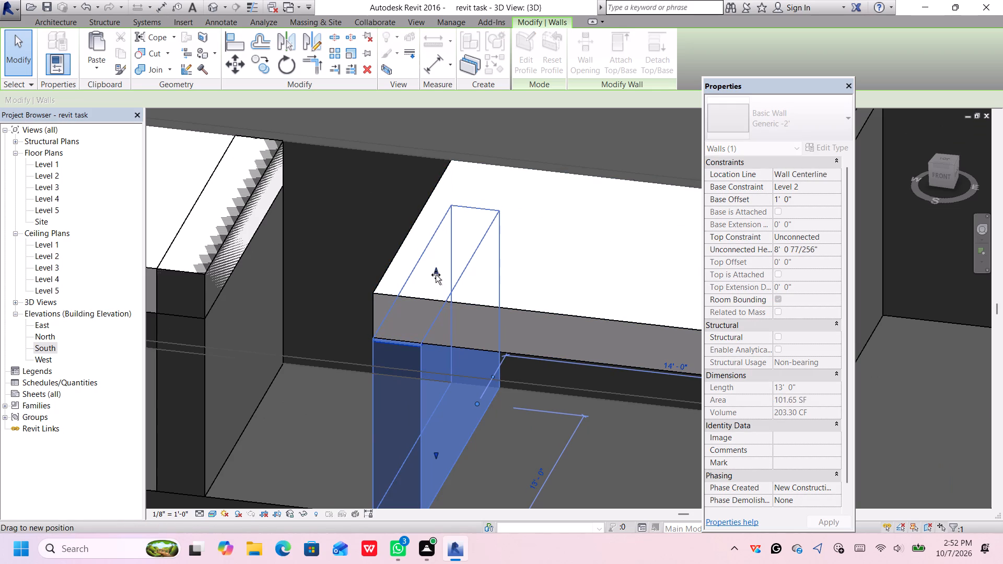
Lower the top of the other front-side cap's inner wall to the cap's underside, at 8' 0" unconnected height.
{"action": "scroll", "coordinate": [406, 391], "scroll_direction": "down", "scroll_amount": 3}
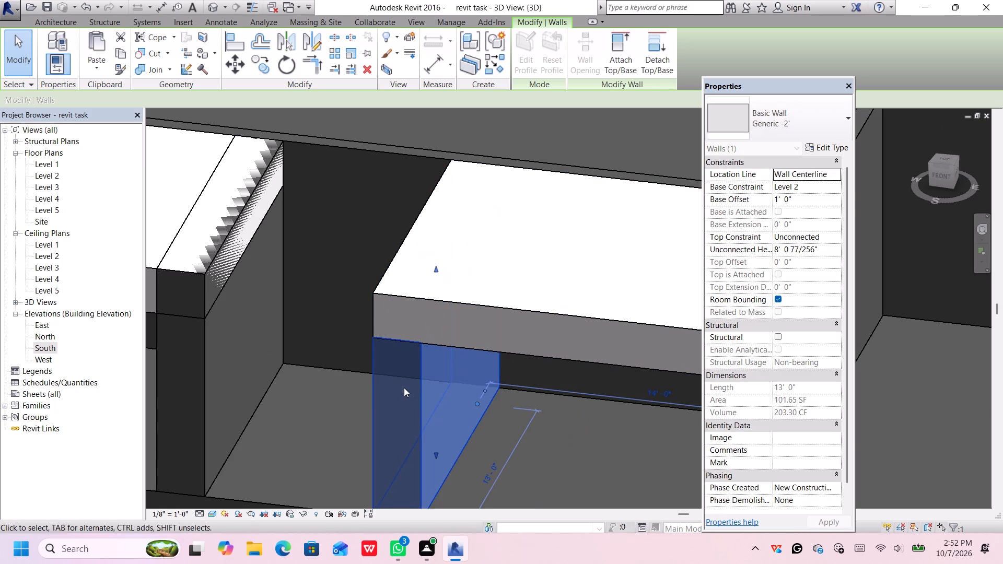
{"action": "scroll", "coordinate": [404, 387], "scroll_direction": "down", "scroll_amount": 3}
{"action": "middle_click_drag", "start_coordinate": [411, 397], "coordinate": [499, 332]}
{"action": "scroll", "coordinate": [407, 407], "scroll_direction": "down", "scroll_amount": 1}
{"action": "middle_click_drag", "start_coordinate": [409, 407], "coordinate": [481, 424]}
{"action": "left_click", "coordinate": [476, 341]}
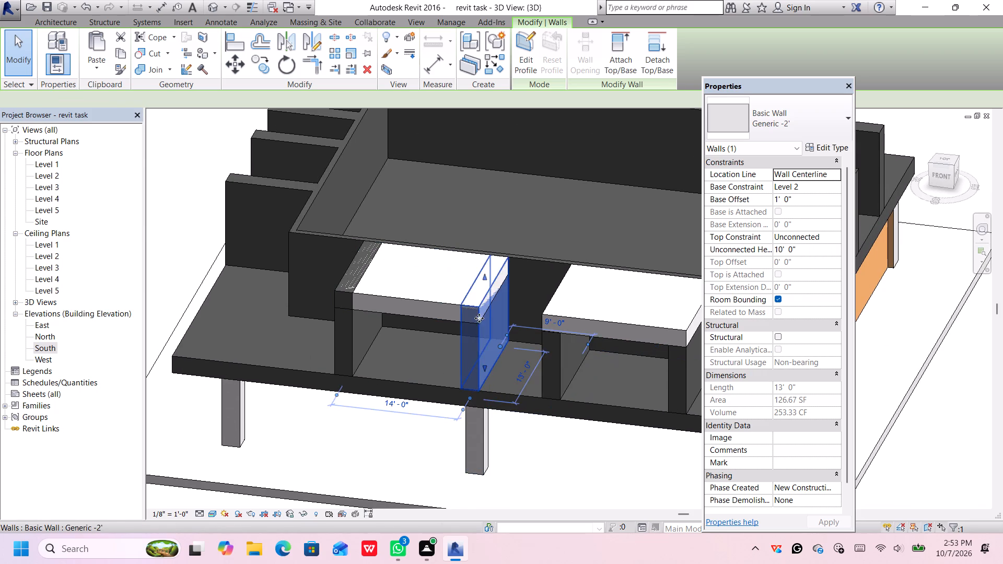
{"action": "scroll", "coordinate": [486, 279], "scroll_direction": "up", "scroll_amount": 5}
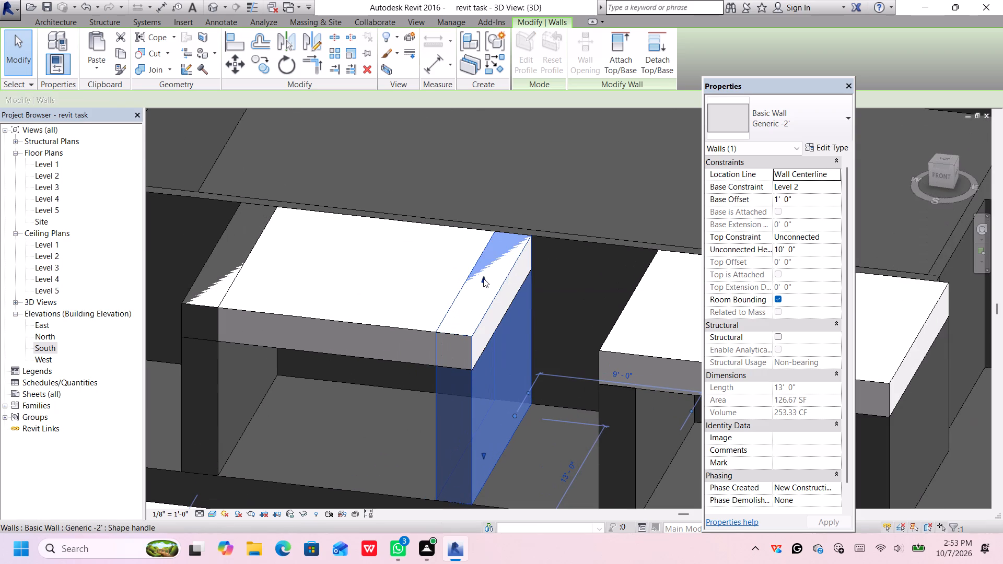
{"action": "left_click_drag", "start_coordinate": [483, 278], "coordinate": [495, 314]}
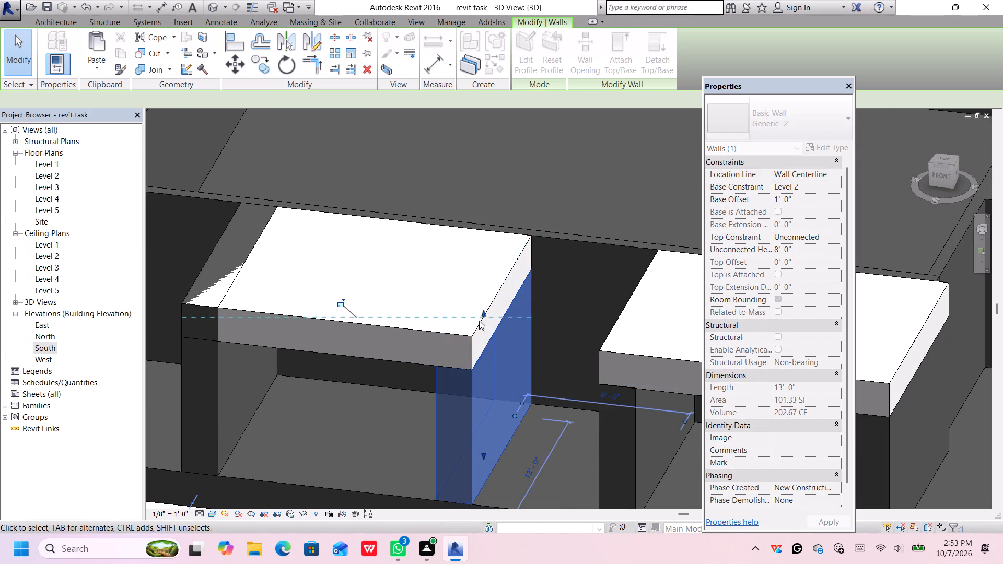
Lower the top of that second front-side cap's outer wall to the cap's underside, at about 8' unconnected height, and clear the selection.
{"action": "scroll", "coordinate": [379, 341], "scroll_direction": "down", "scroll_amount": 4}
{"action": "middle_click_drag", "start_coordinate": [380, 338], "coordinate": [529, 370]}
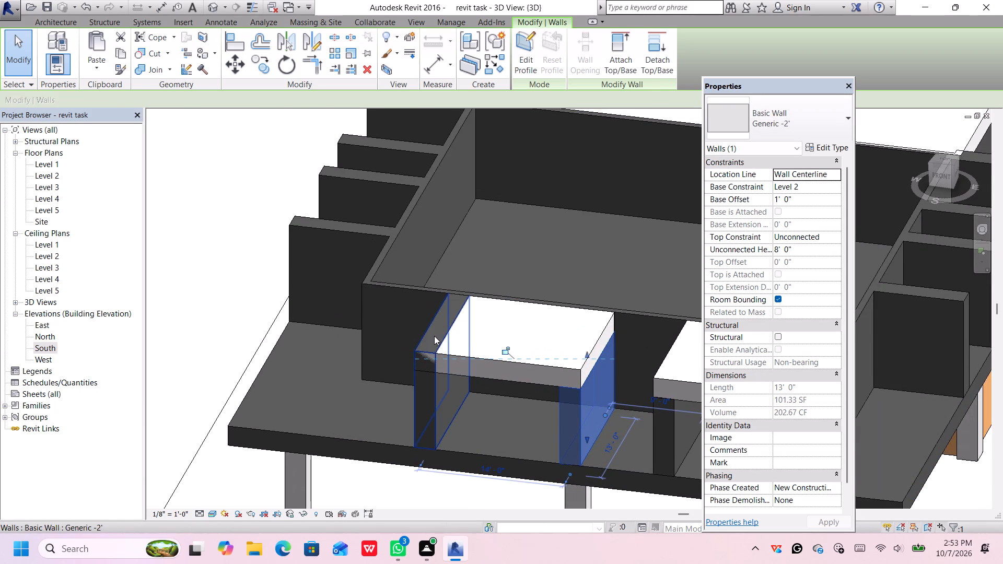
{"action": "left_click", "coordinate": [434, 336]}
{"action": "scroll", "coordinate": [436, 333], "scroll_direction": "up", "scroll_amount": 3}
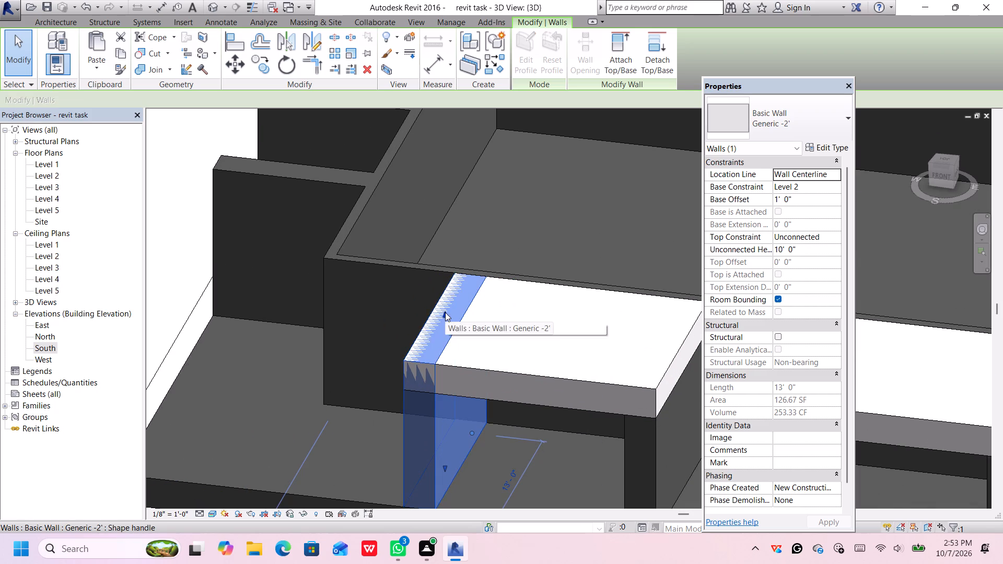
{"action": "left_click_drag", "start_coordinate": [445, 312], "coordinate": [455, 347]}
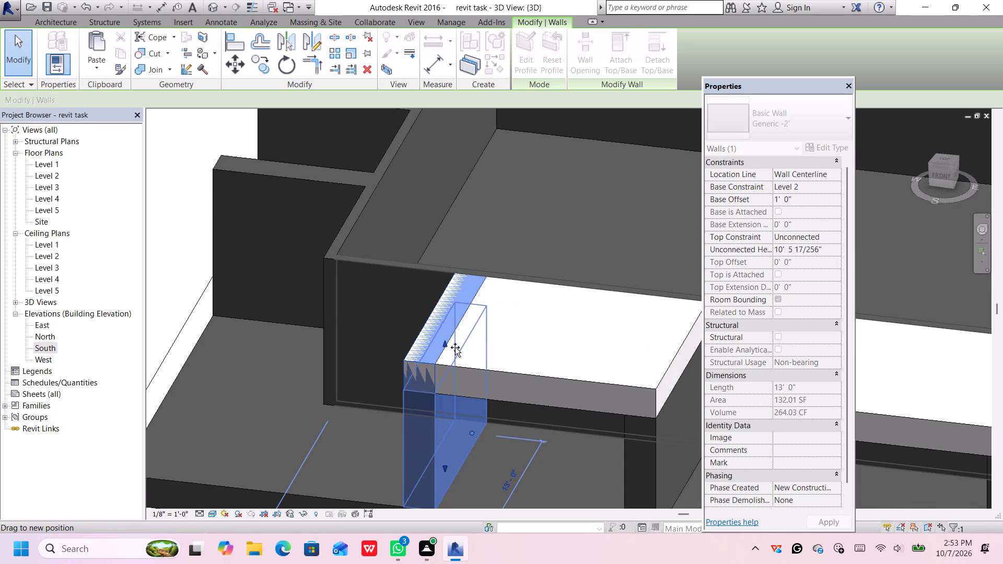
{"action": "left_click_drag", "start_coordinate": [455, 347], "coordinate": [456, 347]}
{"action": "scroll", "coordinate": [457, 372], "scroll_direction": "down", "scroll_amount": 5}
{"action": "middle_click_drag", "start_coordinate": [523, 355], "coordinate": [514, 340]}
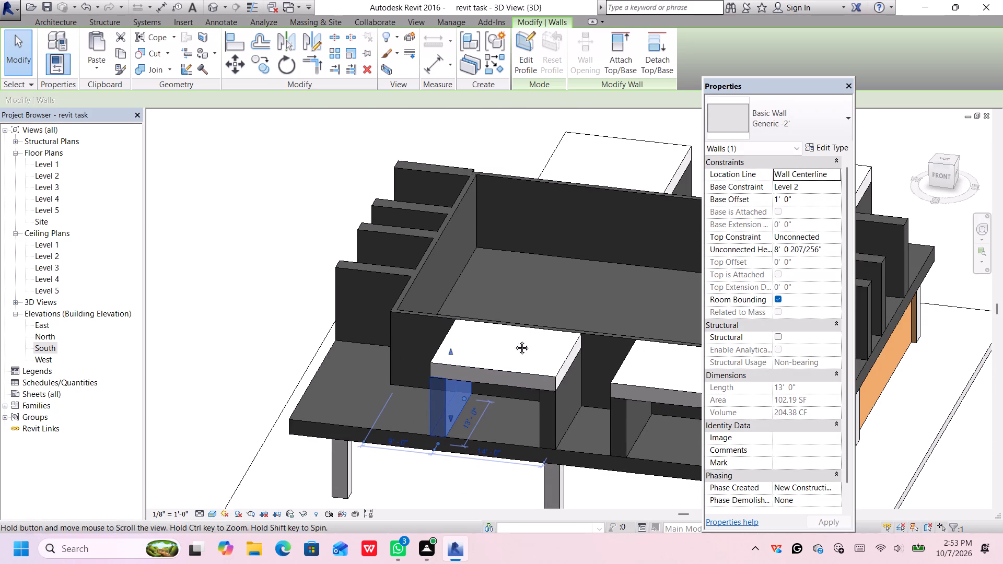
{"action": "middle_click_drag", "start_coordinate": [514, 340], "coordinate": [469, 277]}
{"action": "scroll", "coordinate": [383, 454], "scroll_direction": "down", "scroll_amount": 1}
{"action": "scroll", "coordinate": [384, 454], "scroll_direction": "up", "scroll_amount": 1}
{"action": "middle_click_drag", "start_coordinate": [384, 453], "coordinate": [382, 382]}
{"action": "scroll", "coordinate": [382, 387], "scroll_direction": "down", "scroll_amount": 1}
{"action": "left_click", "coordinate": [380, 433]}
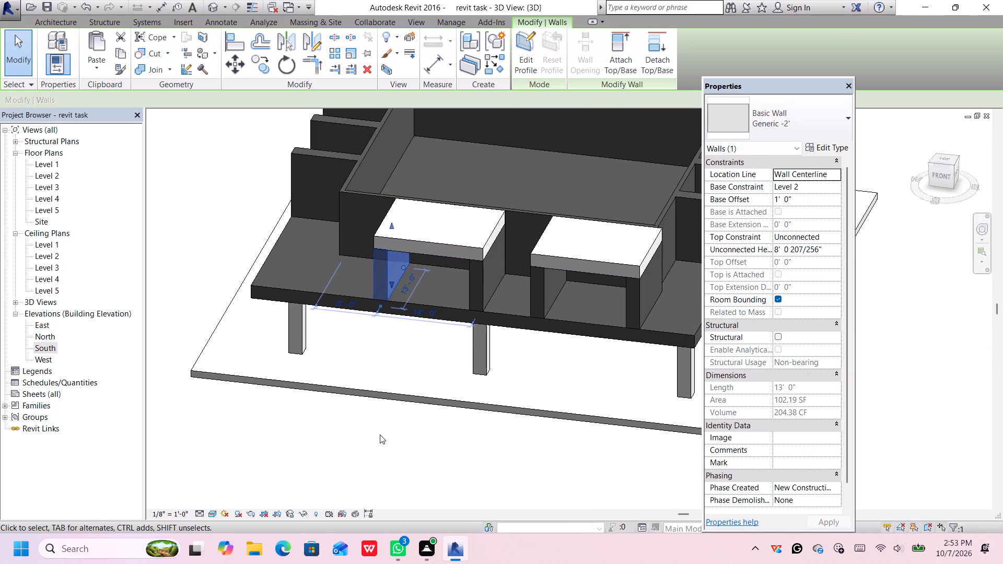
Select the three frontmost Generic -2' cross walls on each short side of the building together, six walls in all.
{"action": "scroll", "coordinate": [486, 283], "scroll_direction": "down", "scroll_amount": 2}
{"action": "middle_click_drag", "start_coordinate": [491, 275], "coordinate": [411, 351]}
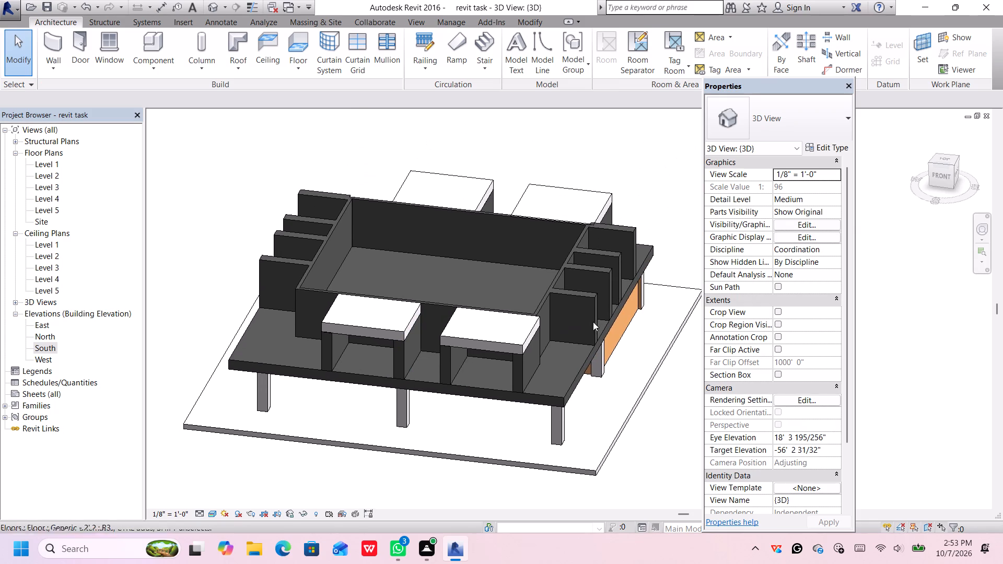
{"action": "middle_click_drag", "start_coordinate": [663, 300], "coordinate": [494, 359]}
{"action": "scroll", "coordinate": [442, 345], "scroll_direction": "up", "scroll_amount": 2}
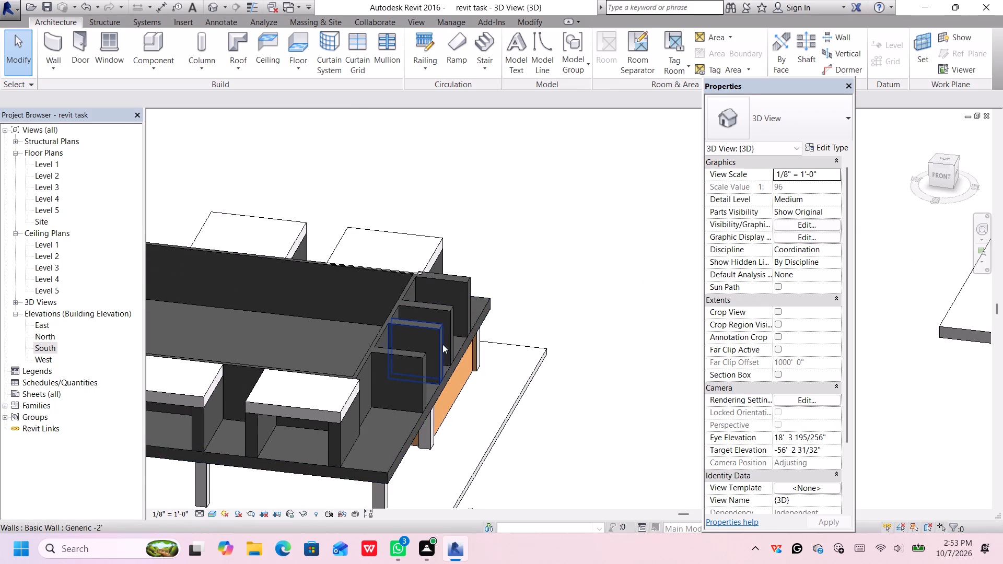
{"action": "left_click", "coordinate": [435, 349]}
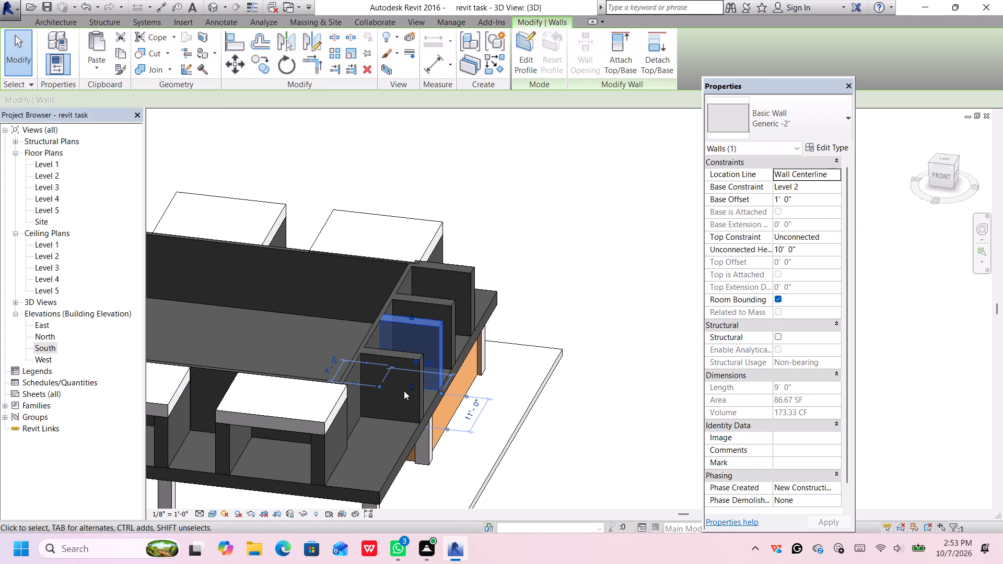
{"action": "left_click", "coordinate": [404, 391], "text": "ctrl"}
{"action": "left_click", "coordinate": [421, 367], "text": "ctrl"}
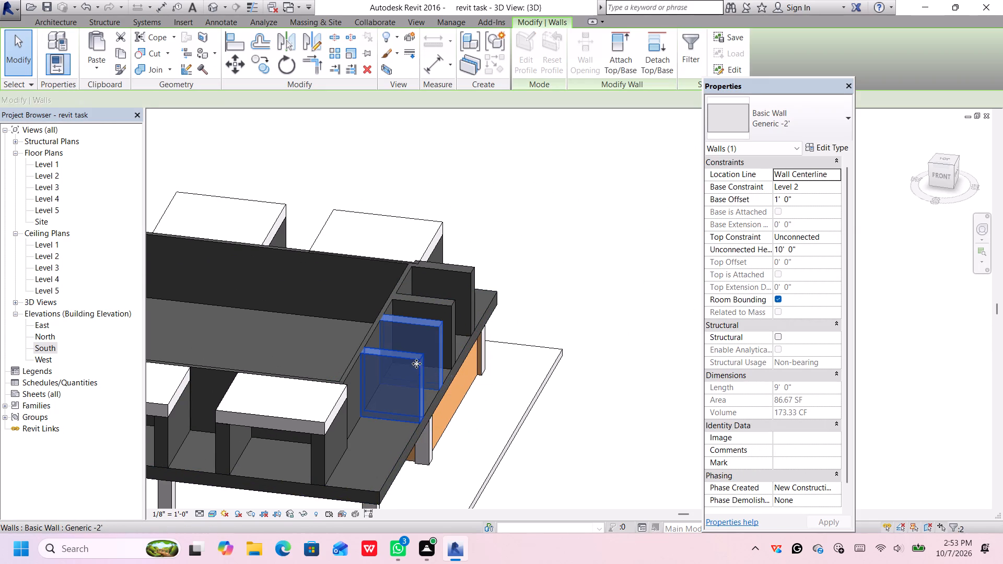
{"action": "left_click", "coordinate": [442, 309], "text": "ctrl"}
{"action": "scroll", "coordinate": [445, 321], "scroll_direction": "down", "scroll_amount": 7, "text": "ctrl"}
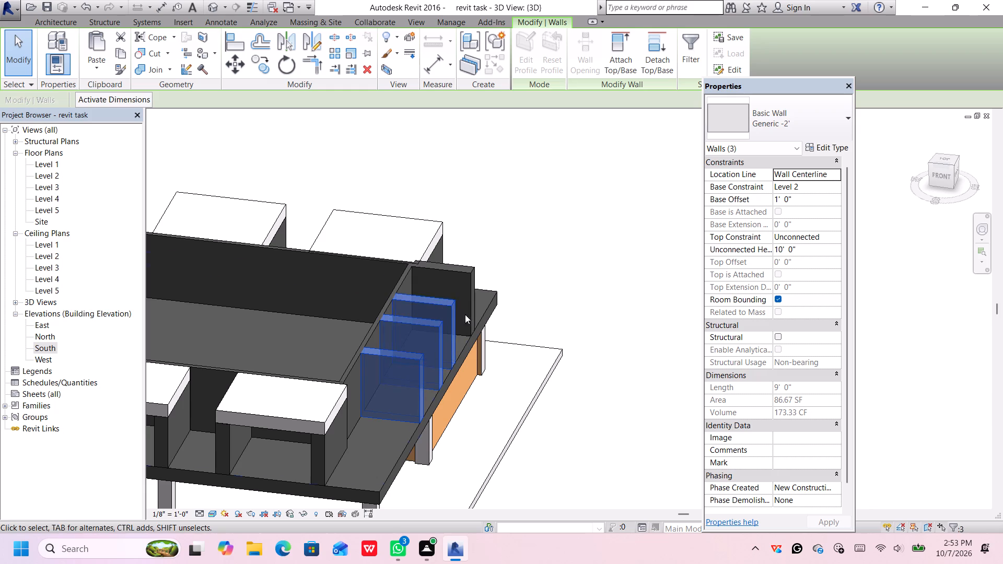
{"action": "scroll", "coordinate": [513, 300], "scroll_direction": "down", "scroll_amount": 4}
{"action": "middle_click_drag", "start_coordinate": [336, 335], "coordinate": [452, 365]}
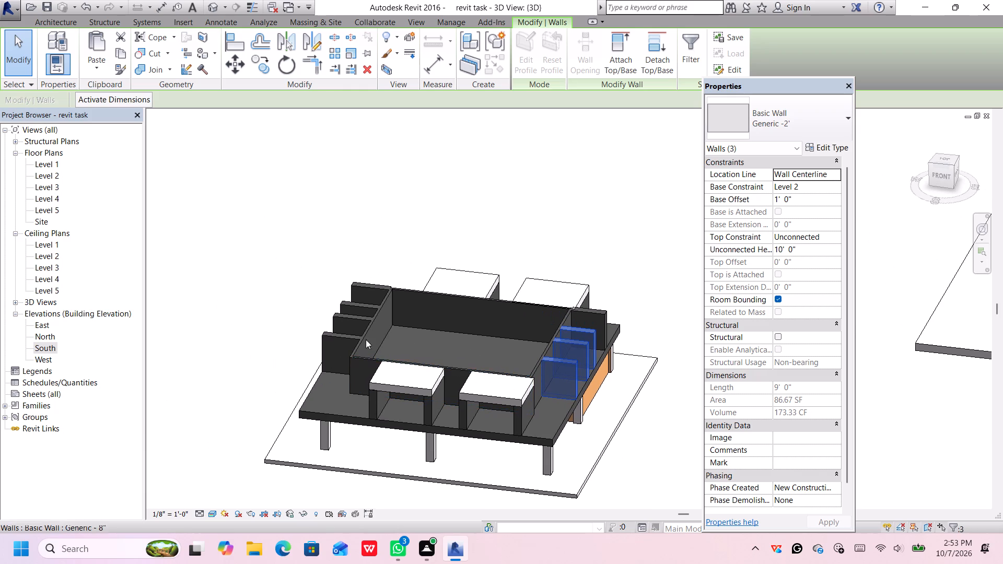
{"action": "left_click", "coordinate": [332, 335], "text": "ctrl"}
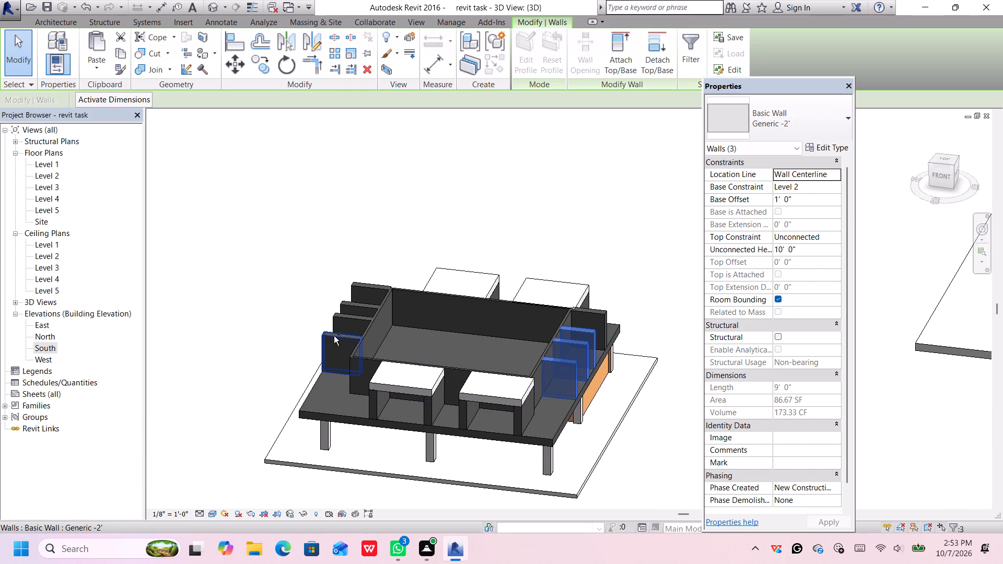
{"action": "left_click", "coordinate": [343, 321], "text": "ctrl"}
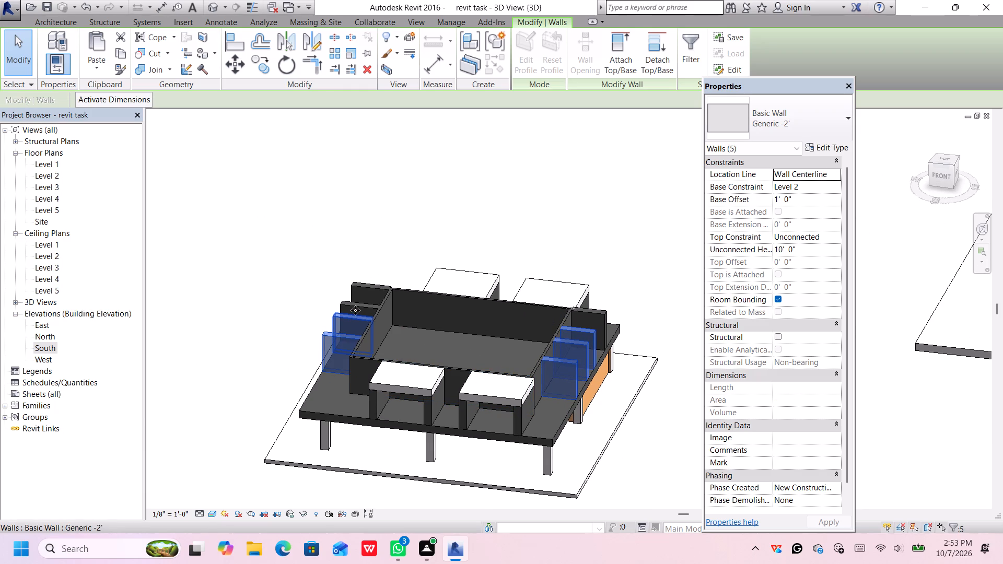
{"action": "left_click", "coordinate": [355, 310], "text": "ctrl"}
{"action": "left_click", "coordinate": [356, 306], "text": "ctrl"}
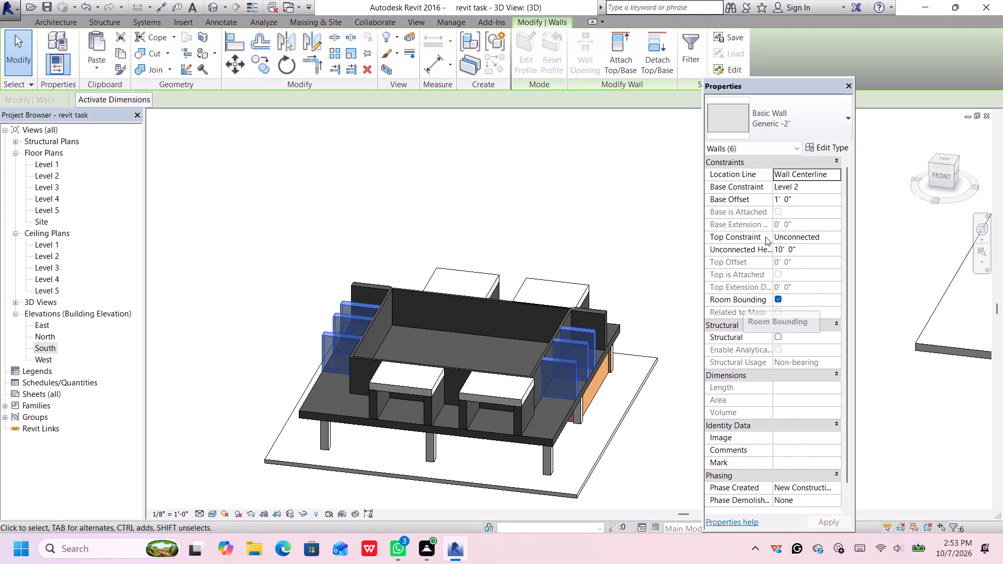
Look through the available wall types for the six selected cross walls, and leave the list without picking one.
{"action": "left_click", "coordinate": [789, 129]}
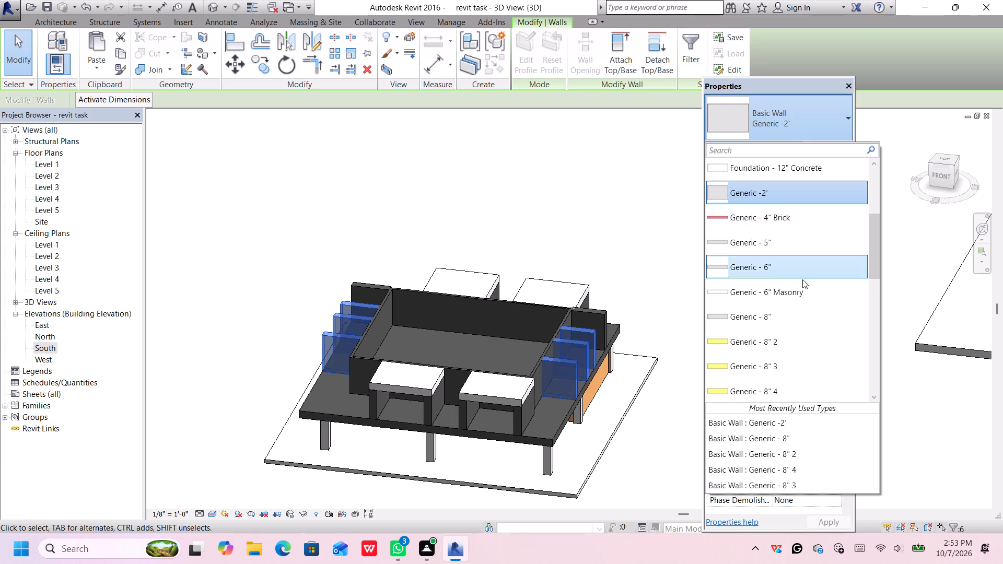
{"action": "scroll", "coordinate": [801, 321], "scroll_direction": "up", "scroll_amount": 5}
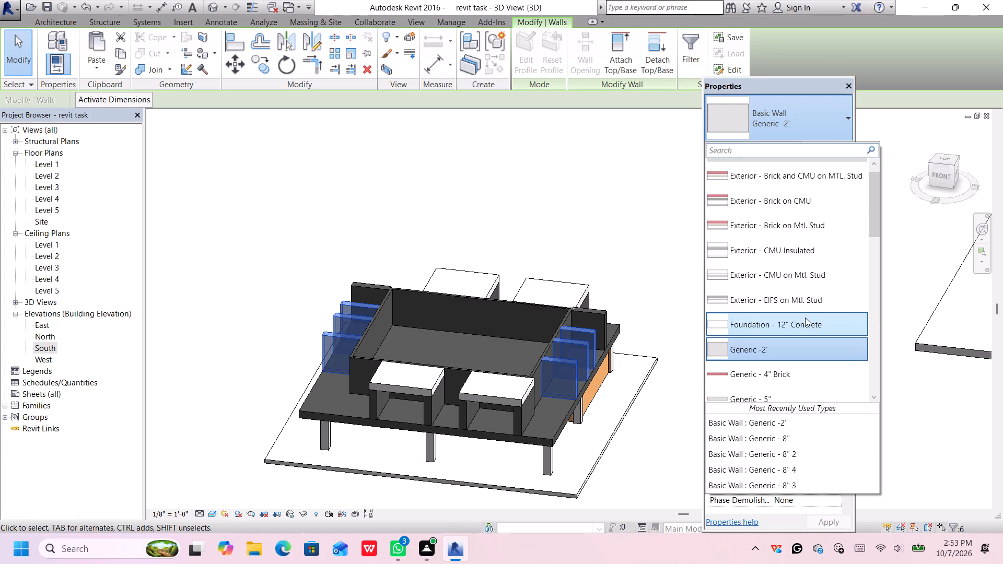
{"action": "scroll", "coordinate": [805, 318], "scroll_direction": "down", "scroll_amount": 8}
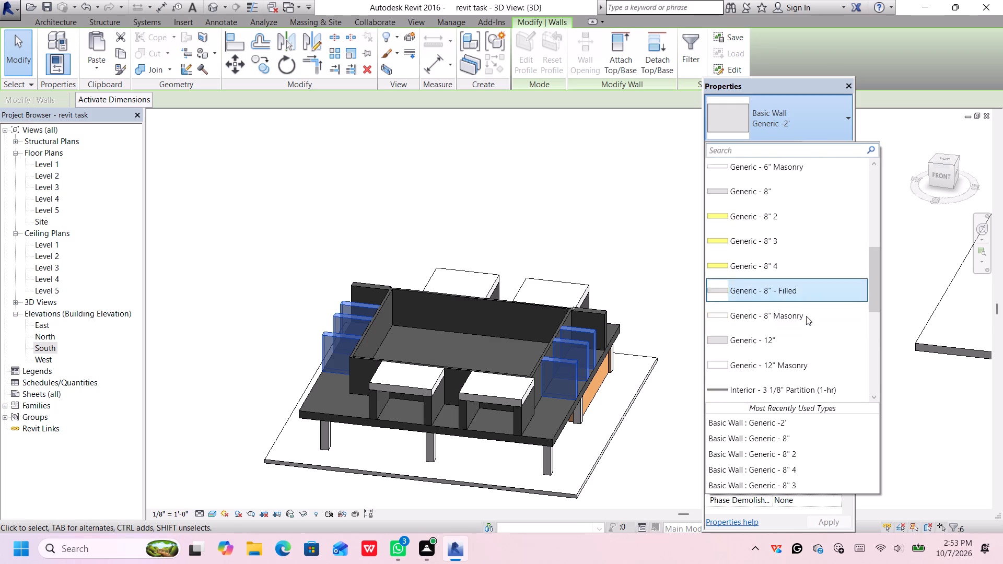
{"action": "scroll", "coordinate": [806, 316], "scroll_direction": "down", "scroll_amount": 2}
{"action": "scroll", "coordinate": [806, 316], "scroll_direction": "up", "scroll_amount": 1}
{"action": "scroll", "coordinate": [806, 316], "scroll_direction": "down", "scroll_amount": 6}
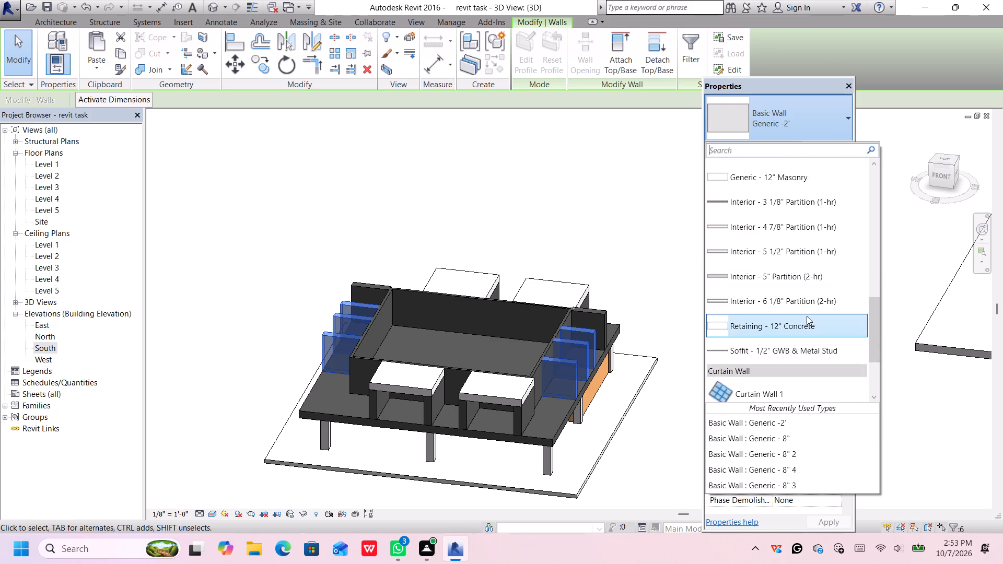
{"action": "scroll", "coordinate": [807, 315], "scroll_direction": "down", "scroll_amount": 7}
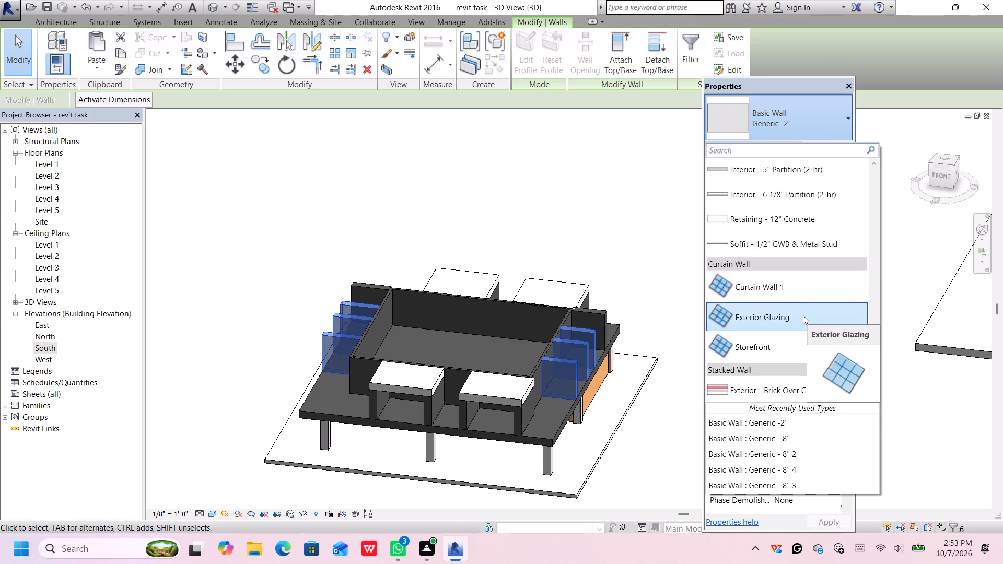
{"action": "scroll", "coordinate": [797, 299], "scroll_direction": "up", "scroll_amount": 10}
{"action": "scroll", "coordinate": [800, 295], "scroll_direction": "down", "scroll_amount": 3}
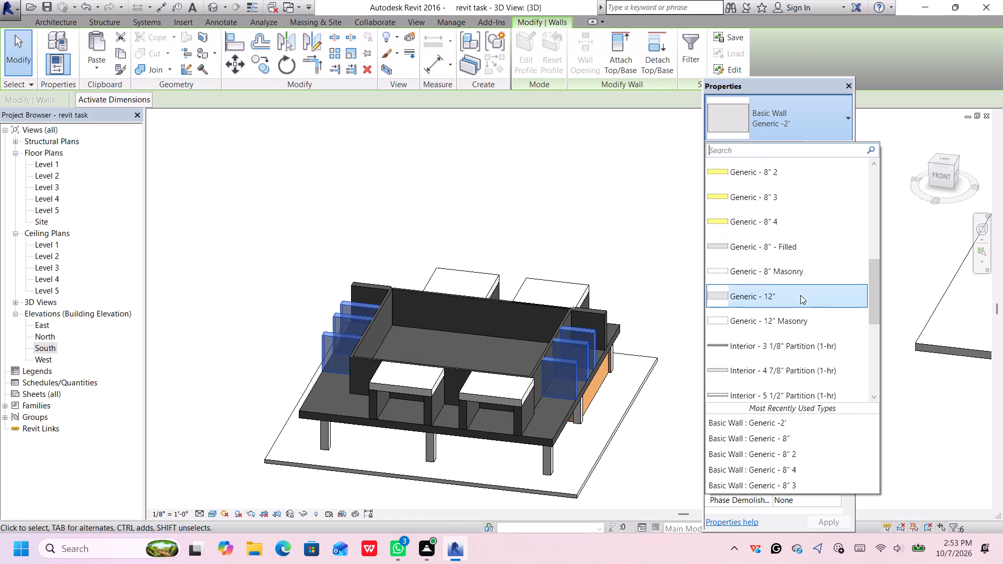
{"action": "scroll", "coordinate": [800, 295], "scroll_direction": "down", "scroll_amount": 7}
{"action": "scroll", "coordinate": [802, 298], "scroll_direction": "up", "scroll_amount": 8}
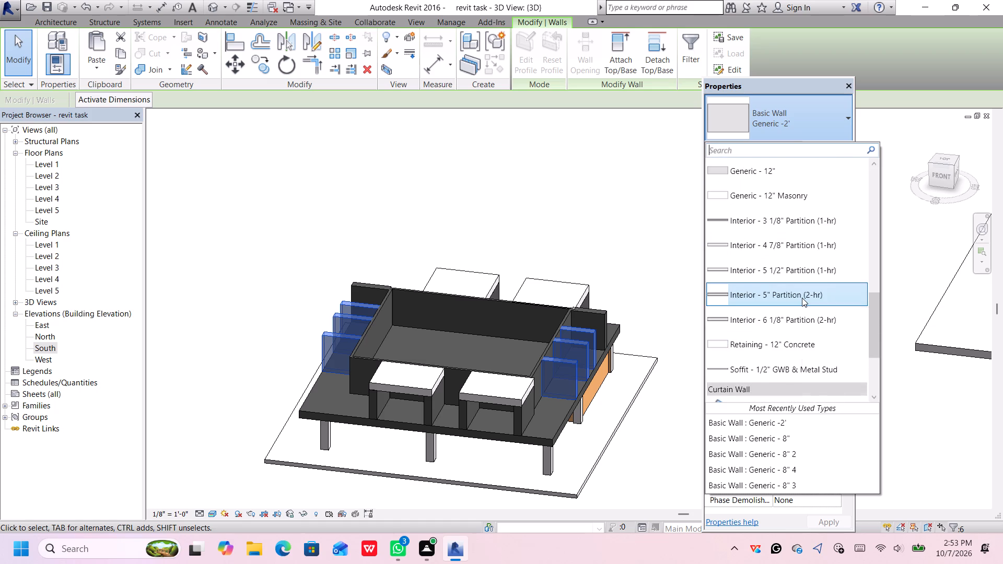
{"action": "scroll", "coordinate": [802, 298], "scroll_direction": "up", "scroll_amount": 16}
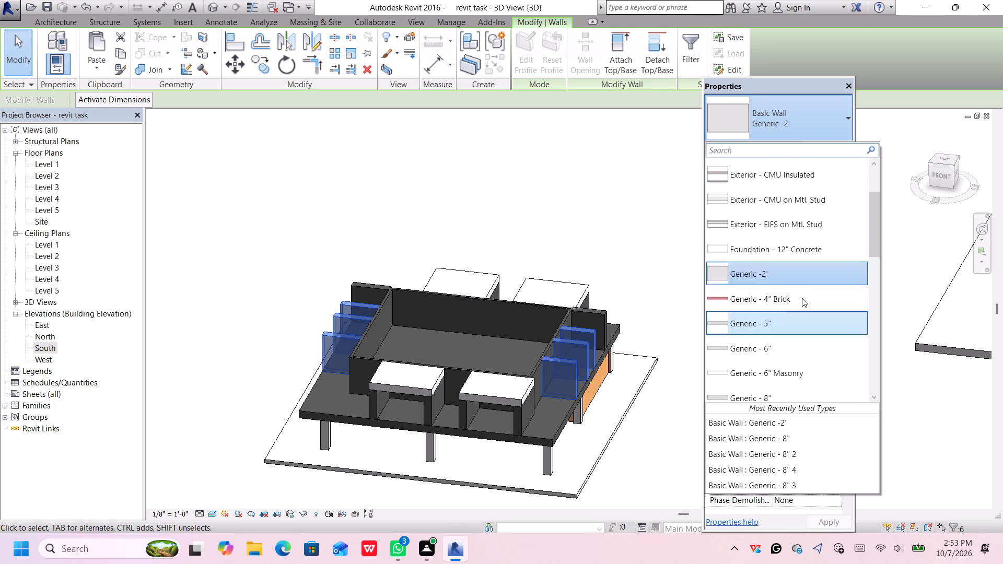
{"action": "scroll", "coordinate": [802, 298], "scroll_direction": "up", "scroll_amount": 4}
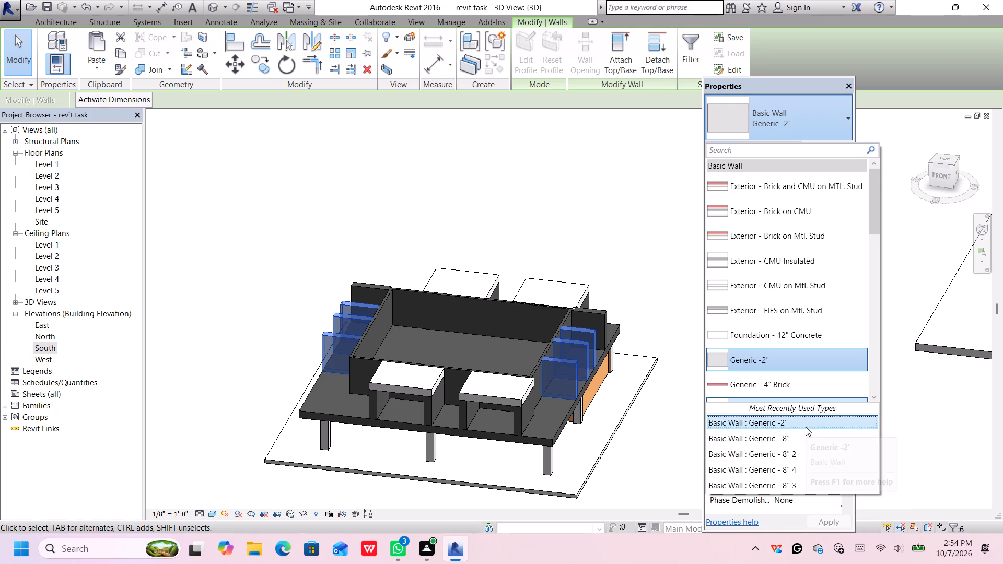
{"action": "scroll", "coordinate": [806, 424], "scroll_direction": "down", "scroll_amount": 2}
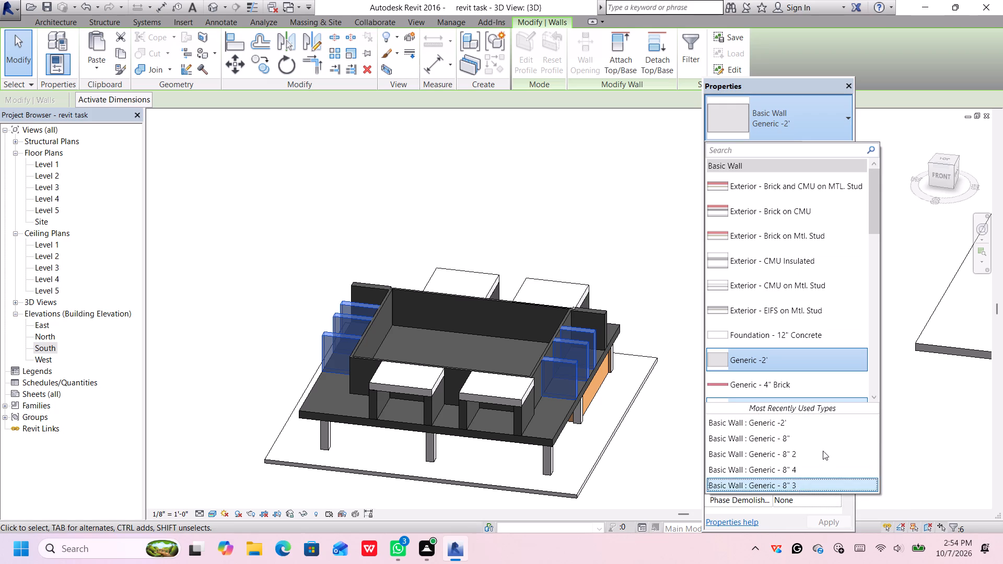
{"action": "left_click", "coordinate": [889, 271]}
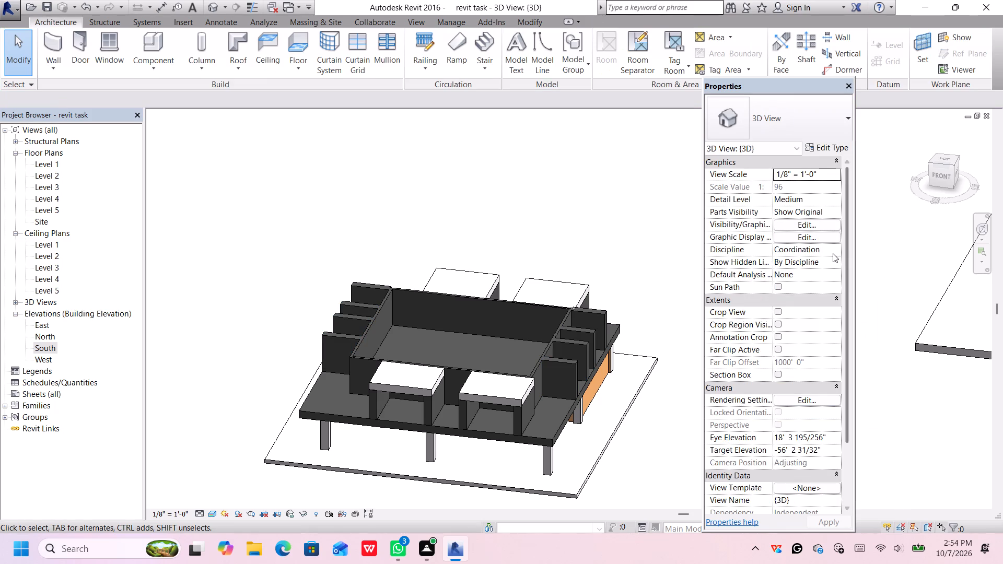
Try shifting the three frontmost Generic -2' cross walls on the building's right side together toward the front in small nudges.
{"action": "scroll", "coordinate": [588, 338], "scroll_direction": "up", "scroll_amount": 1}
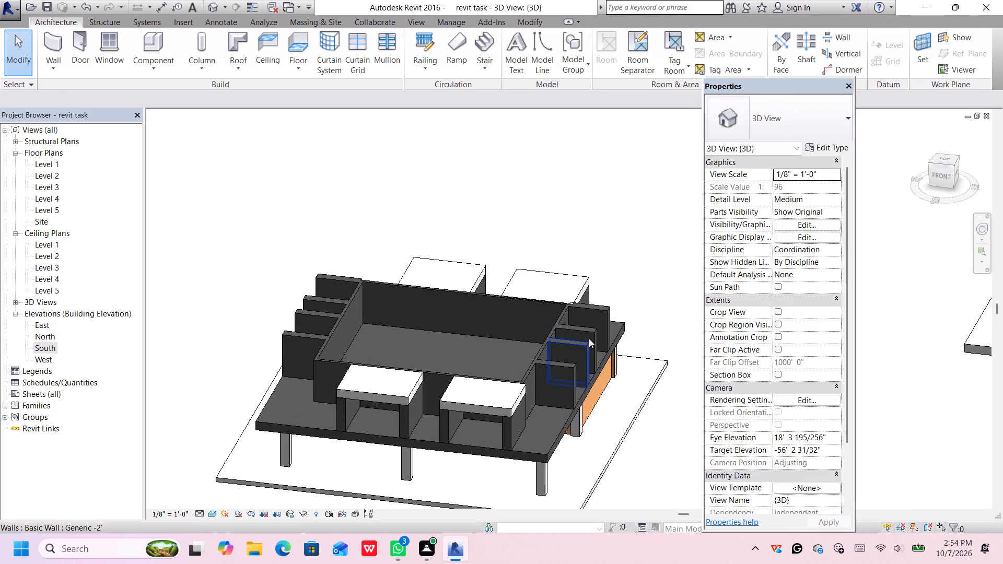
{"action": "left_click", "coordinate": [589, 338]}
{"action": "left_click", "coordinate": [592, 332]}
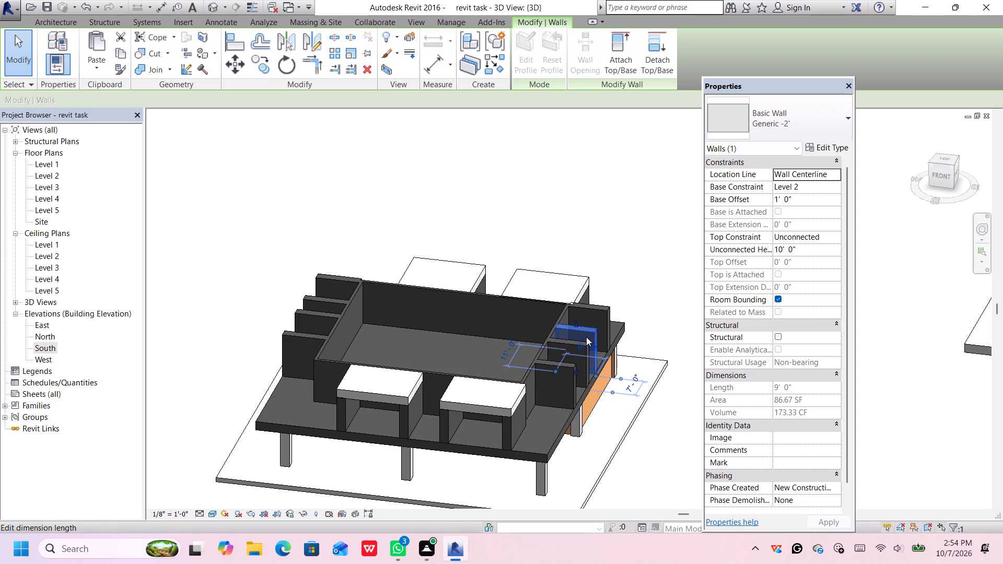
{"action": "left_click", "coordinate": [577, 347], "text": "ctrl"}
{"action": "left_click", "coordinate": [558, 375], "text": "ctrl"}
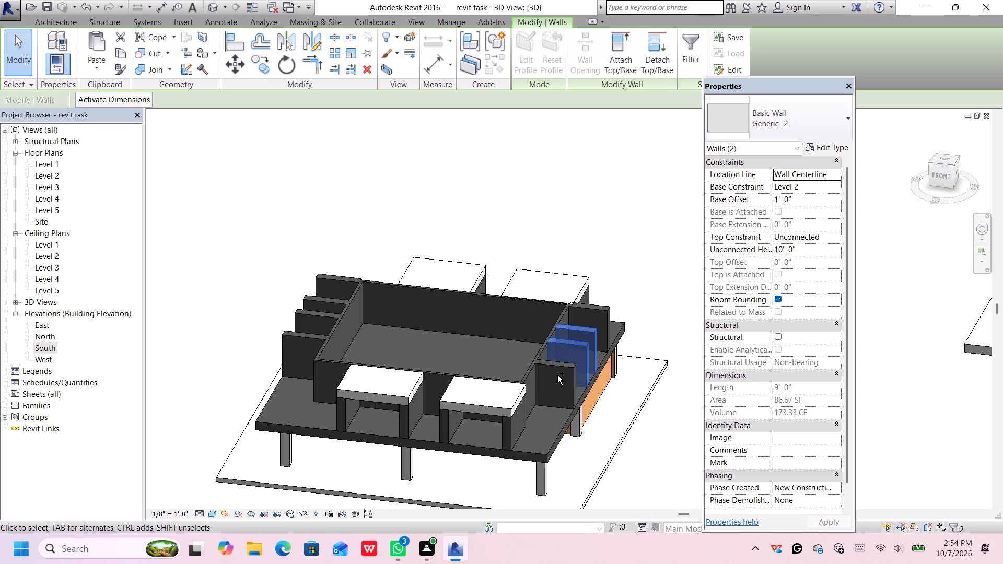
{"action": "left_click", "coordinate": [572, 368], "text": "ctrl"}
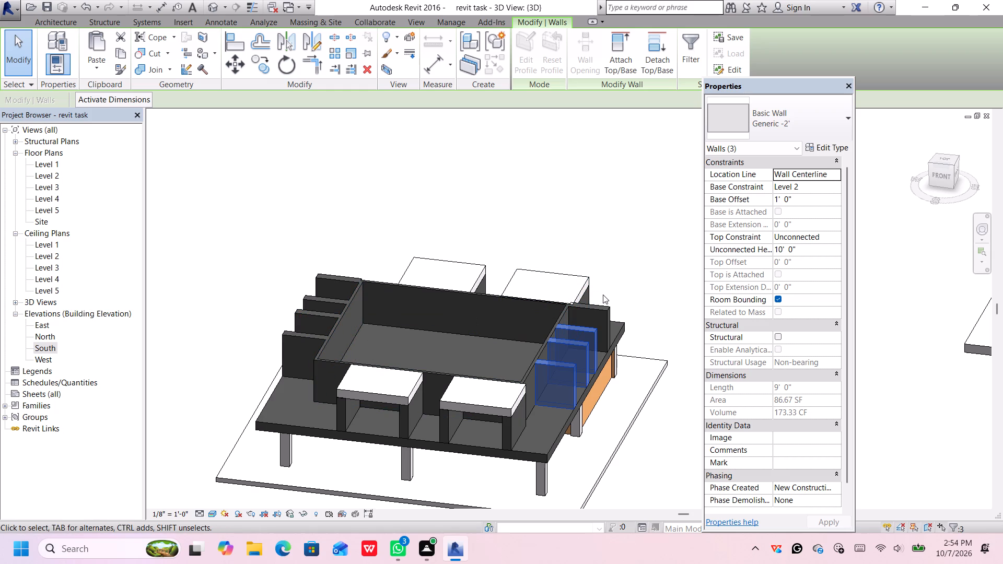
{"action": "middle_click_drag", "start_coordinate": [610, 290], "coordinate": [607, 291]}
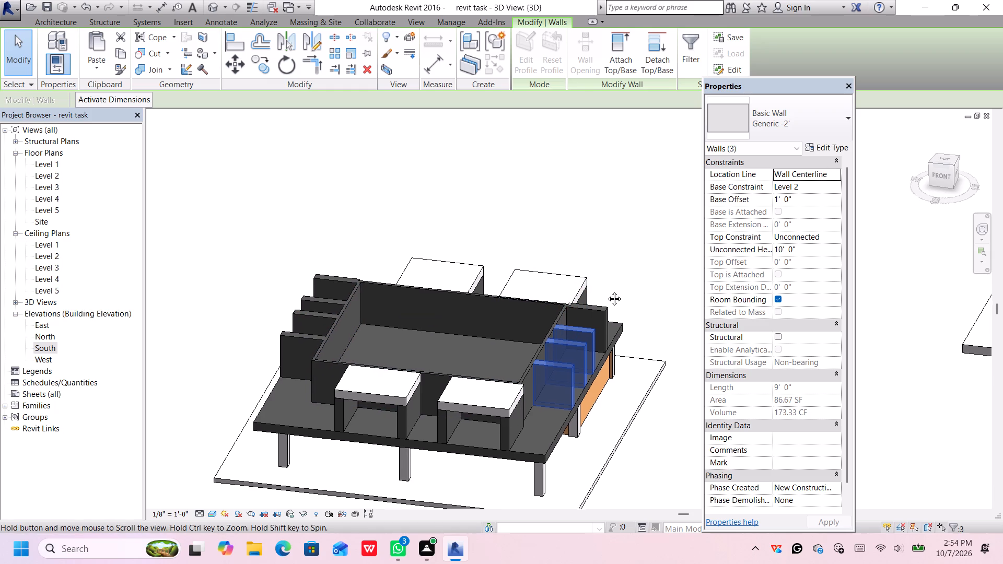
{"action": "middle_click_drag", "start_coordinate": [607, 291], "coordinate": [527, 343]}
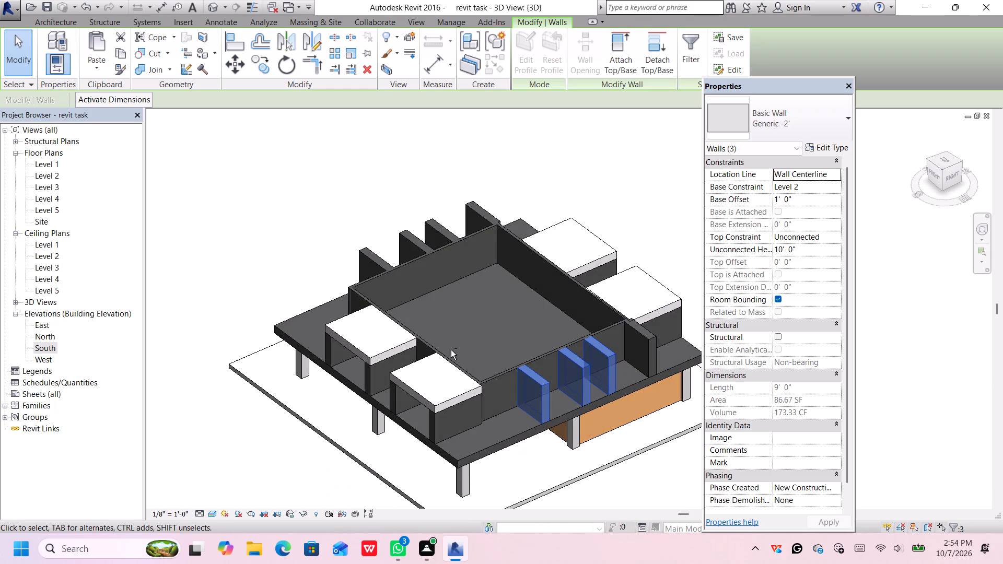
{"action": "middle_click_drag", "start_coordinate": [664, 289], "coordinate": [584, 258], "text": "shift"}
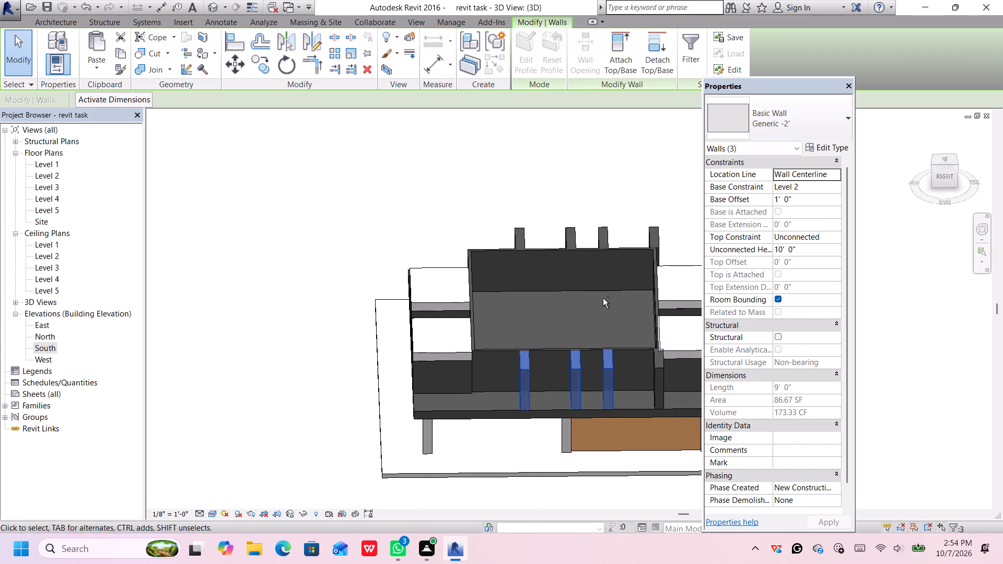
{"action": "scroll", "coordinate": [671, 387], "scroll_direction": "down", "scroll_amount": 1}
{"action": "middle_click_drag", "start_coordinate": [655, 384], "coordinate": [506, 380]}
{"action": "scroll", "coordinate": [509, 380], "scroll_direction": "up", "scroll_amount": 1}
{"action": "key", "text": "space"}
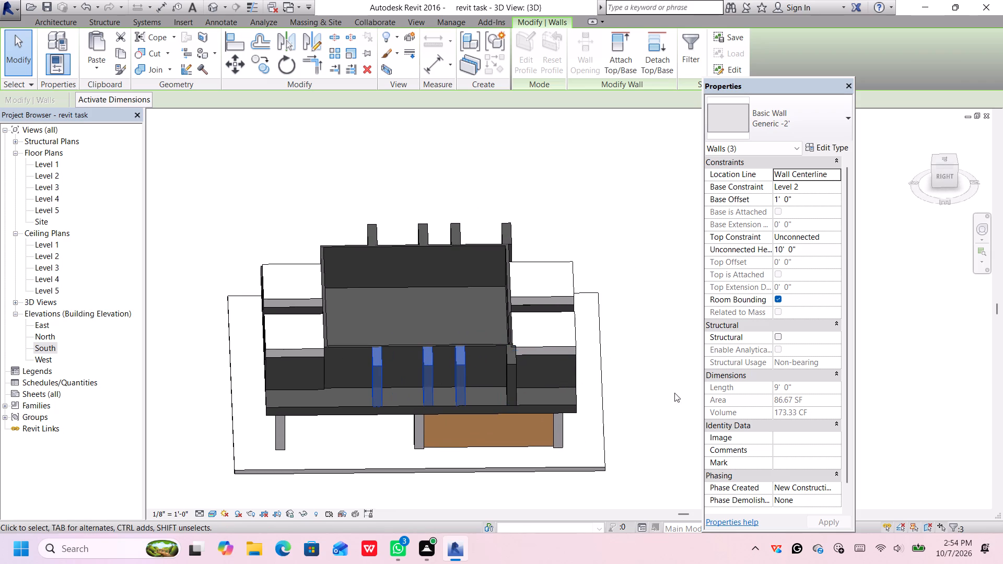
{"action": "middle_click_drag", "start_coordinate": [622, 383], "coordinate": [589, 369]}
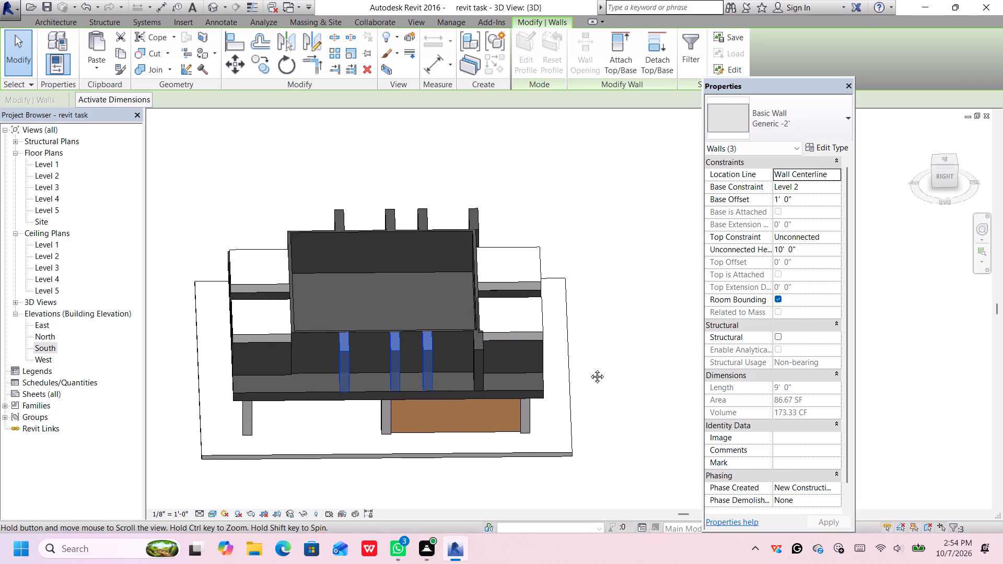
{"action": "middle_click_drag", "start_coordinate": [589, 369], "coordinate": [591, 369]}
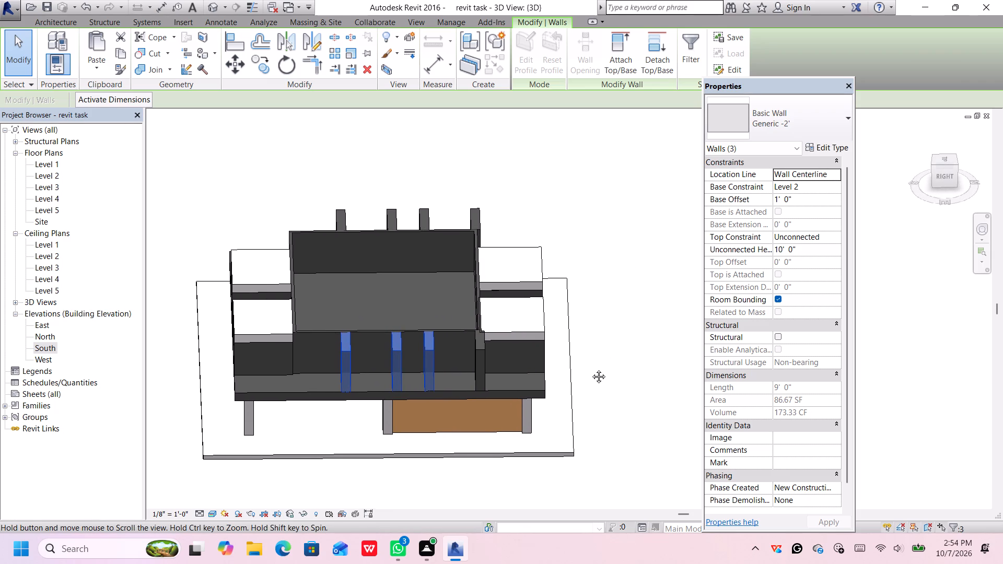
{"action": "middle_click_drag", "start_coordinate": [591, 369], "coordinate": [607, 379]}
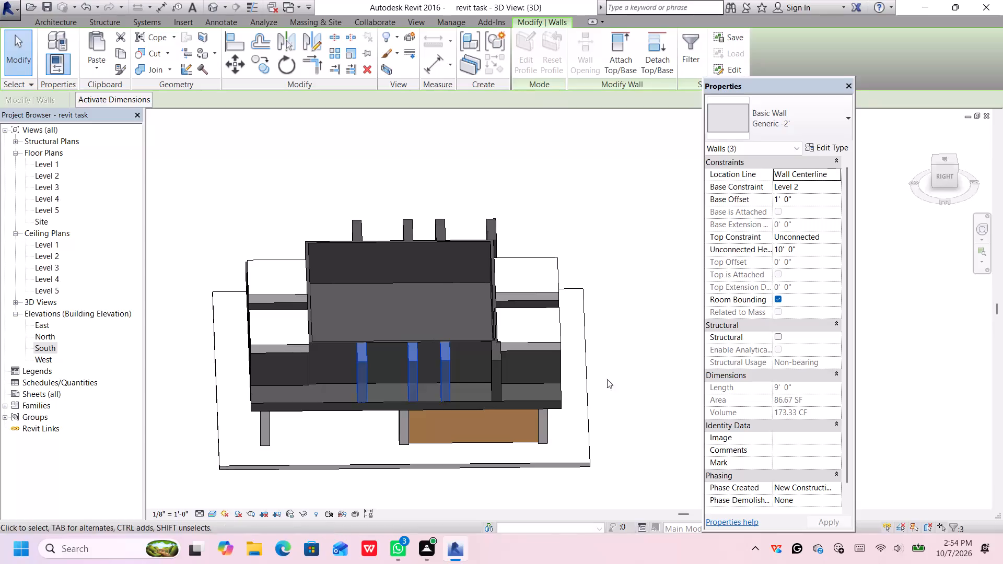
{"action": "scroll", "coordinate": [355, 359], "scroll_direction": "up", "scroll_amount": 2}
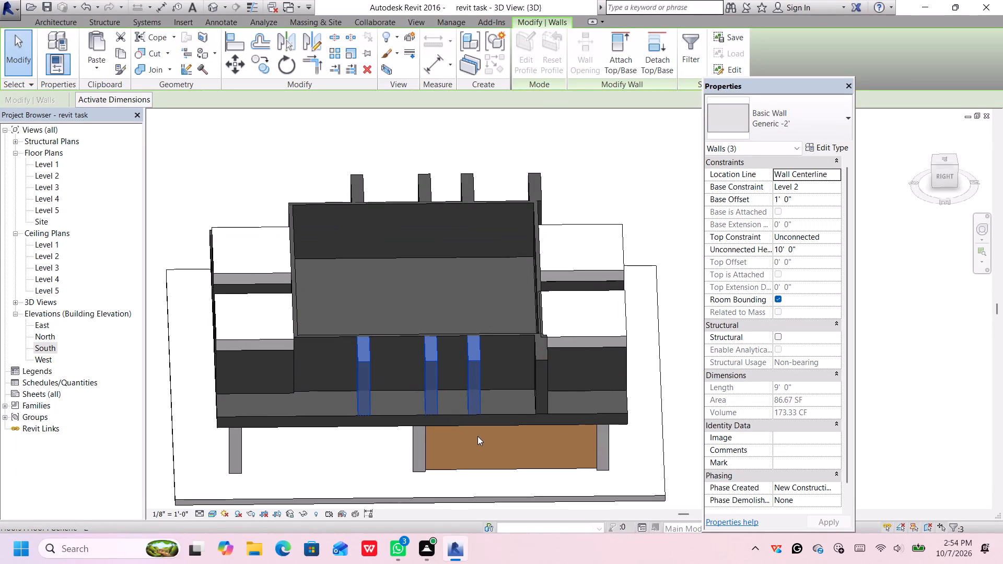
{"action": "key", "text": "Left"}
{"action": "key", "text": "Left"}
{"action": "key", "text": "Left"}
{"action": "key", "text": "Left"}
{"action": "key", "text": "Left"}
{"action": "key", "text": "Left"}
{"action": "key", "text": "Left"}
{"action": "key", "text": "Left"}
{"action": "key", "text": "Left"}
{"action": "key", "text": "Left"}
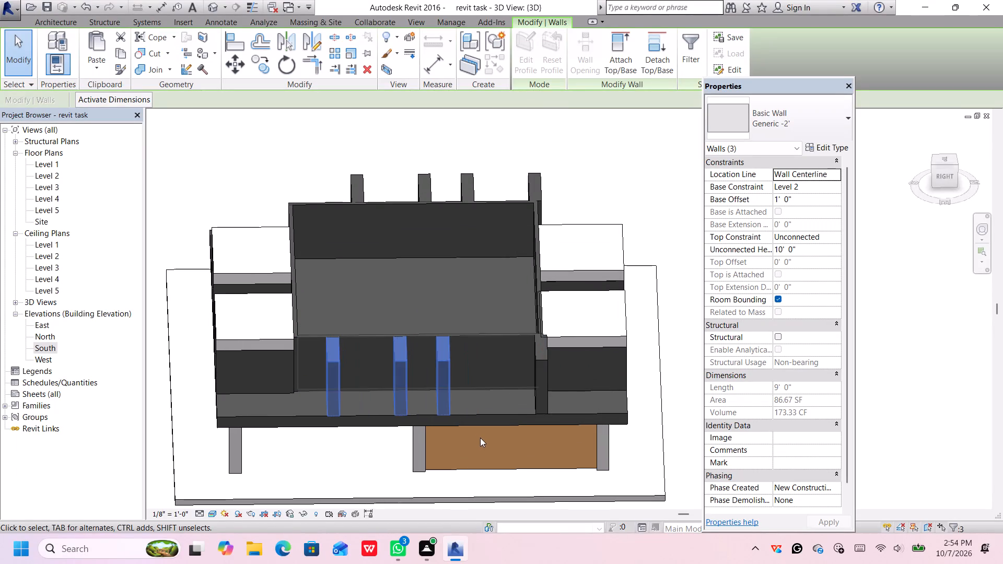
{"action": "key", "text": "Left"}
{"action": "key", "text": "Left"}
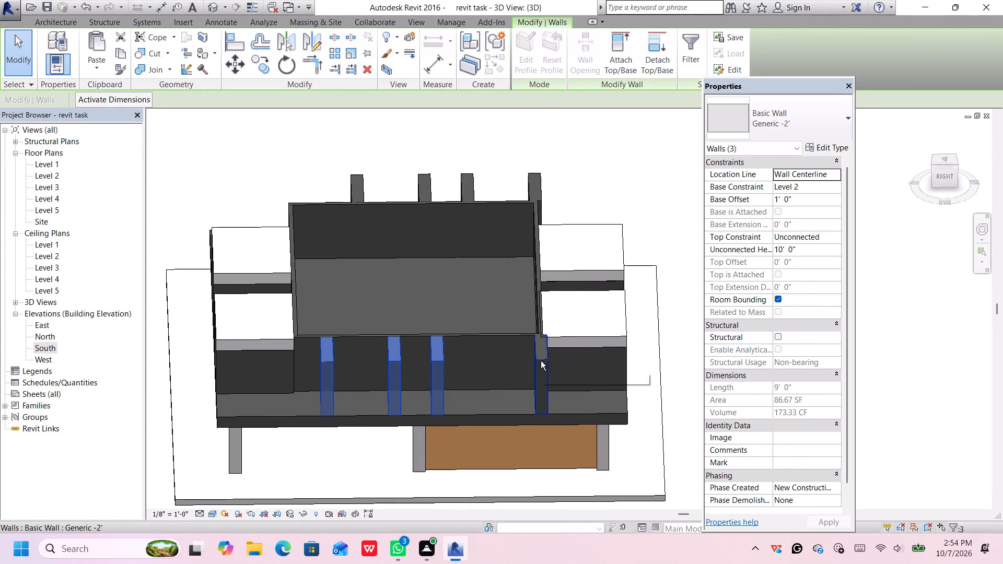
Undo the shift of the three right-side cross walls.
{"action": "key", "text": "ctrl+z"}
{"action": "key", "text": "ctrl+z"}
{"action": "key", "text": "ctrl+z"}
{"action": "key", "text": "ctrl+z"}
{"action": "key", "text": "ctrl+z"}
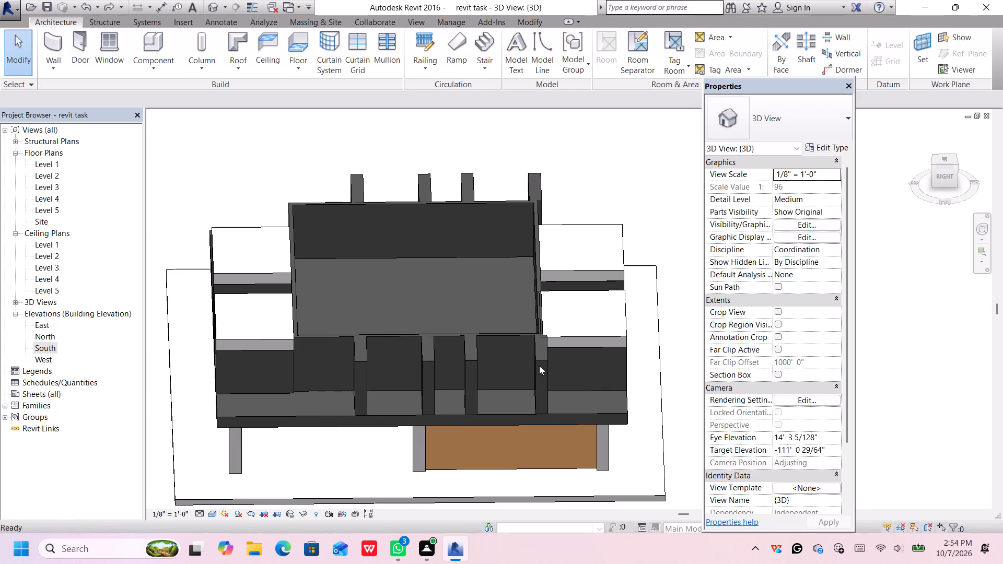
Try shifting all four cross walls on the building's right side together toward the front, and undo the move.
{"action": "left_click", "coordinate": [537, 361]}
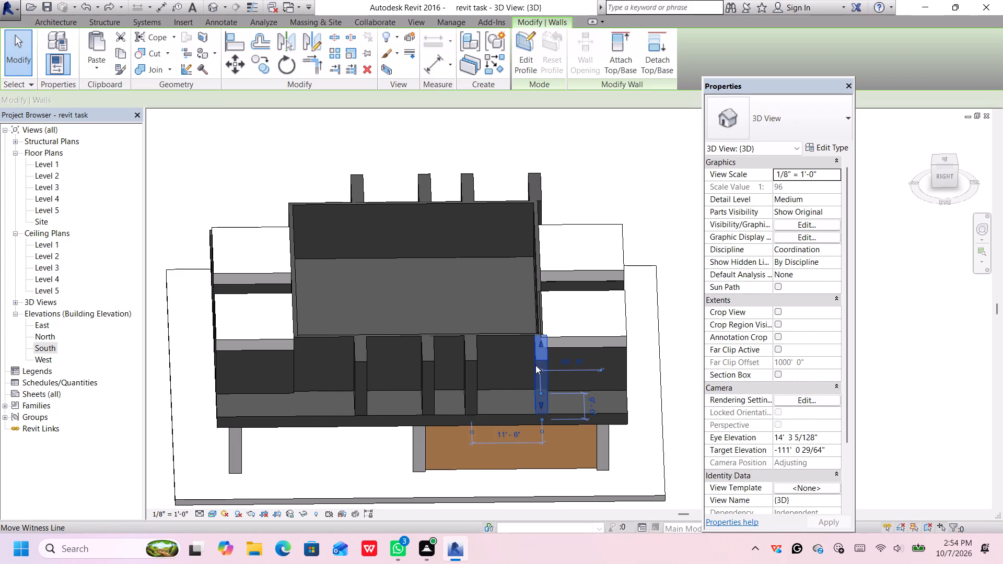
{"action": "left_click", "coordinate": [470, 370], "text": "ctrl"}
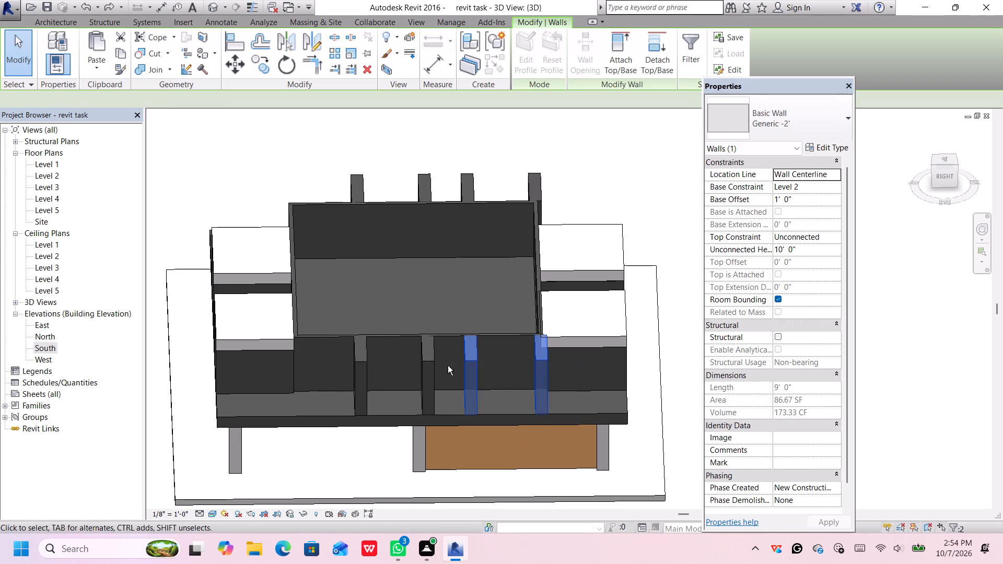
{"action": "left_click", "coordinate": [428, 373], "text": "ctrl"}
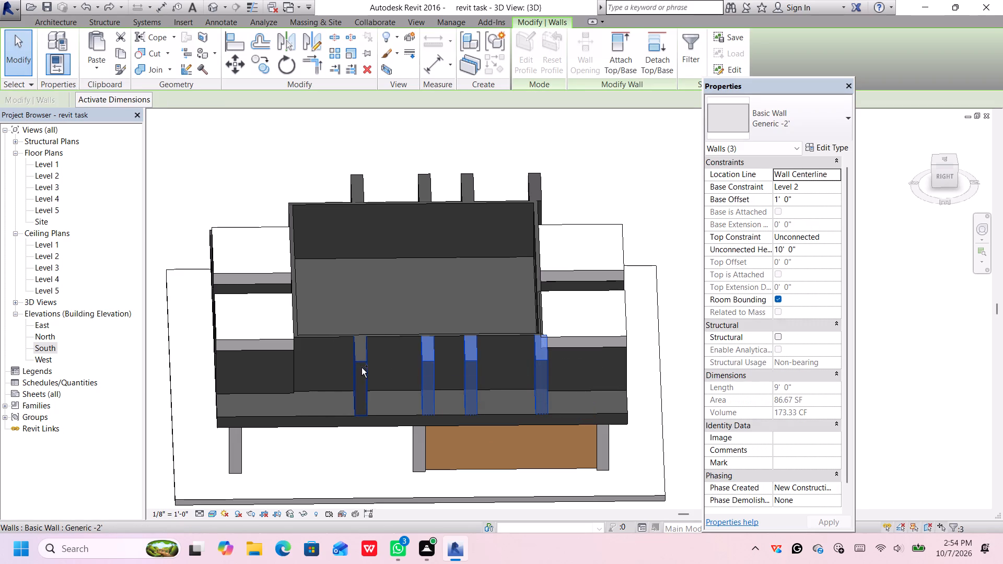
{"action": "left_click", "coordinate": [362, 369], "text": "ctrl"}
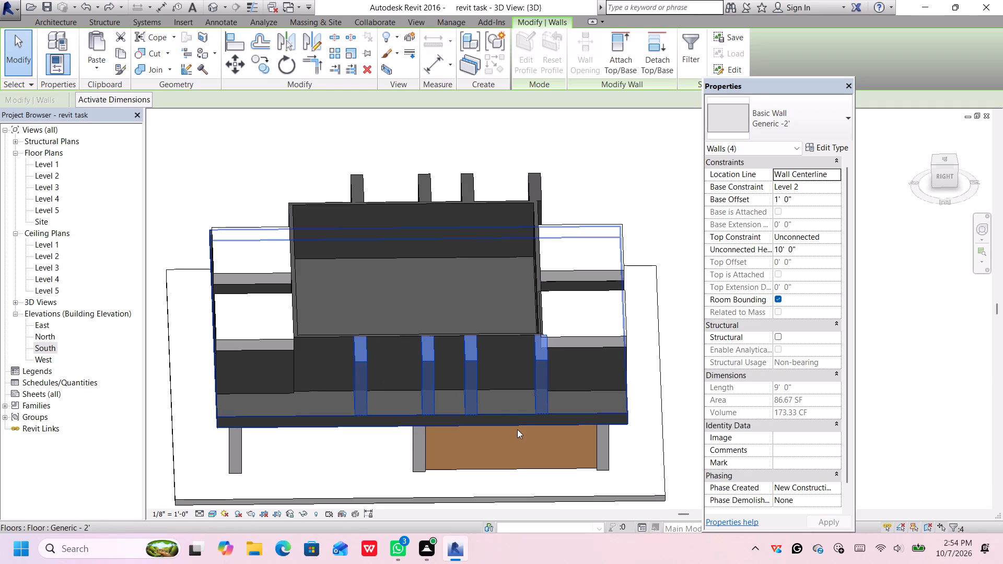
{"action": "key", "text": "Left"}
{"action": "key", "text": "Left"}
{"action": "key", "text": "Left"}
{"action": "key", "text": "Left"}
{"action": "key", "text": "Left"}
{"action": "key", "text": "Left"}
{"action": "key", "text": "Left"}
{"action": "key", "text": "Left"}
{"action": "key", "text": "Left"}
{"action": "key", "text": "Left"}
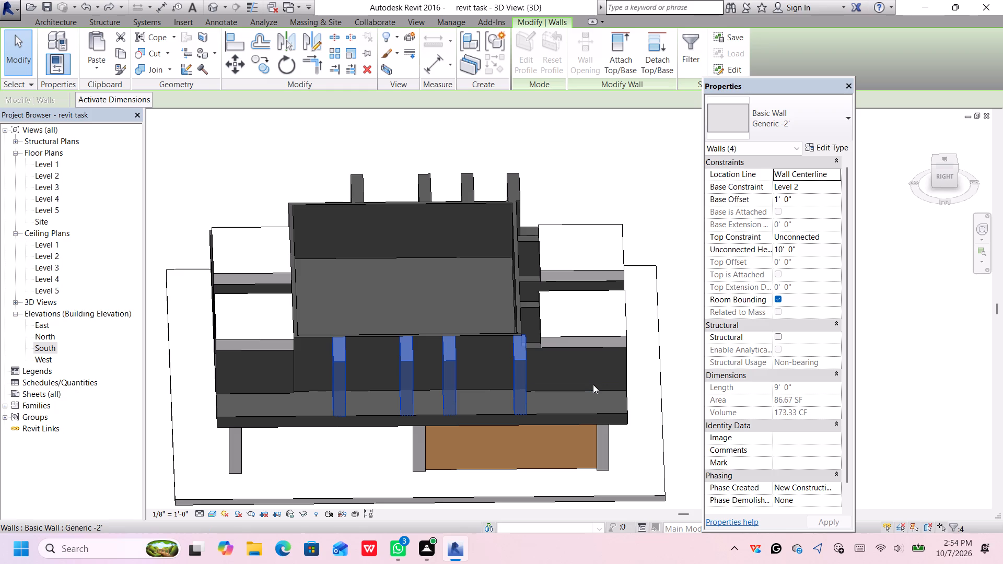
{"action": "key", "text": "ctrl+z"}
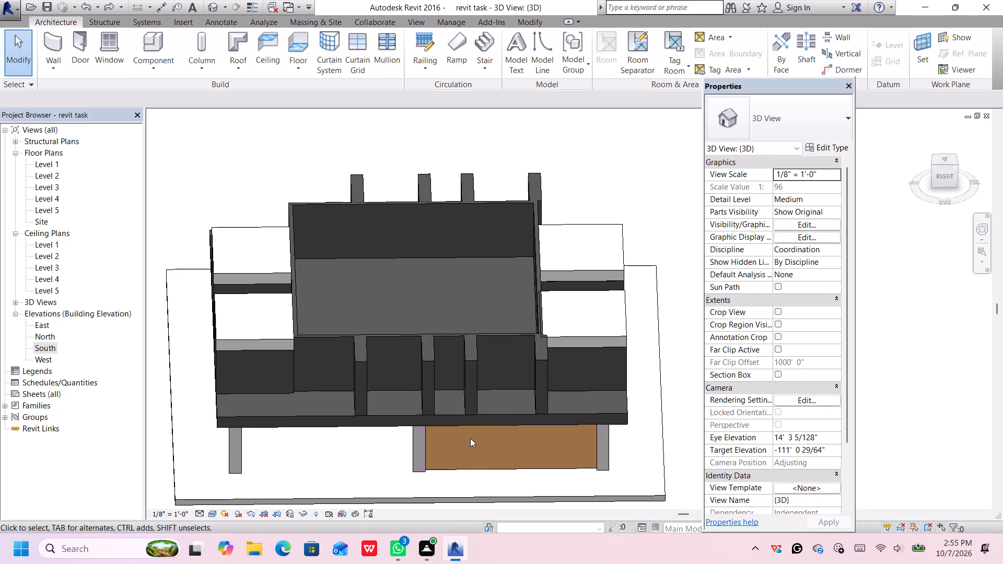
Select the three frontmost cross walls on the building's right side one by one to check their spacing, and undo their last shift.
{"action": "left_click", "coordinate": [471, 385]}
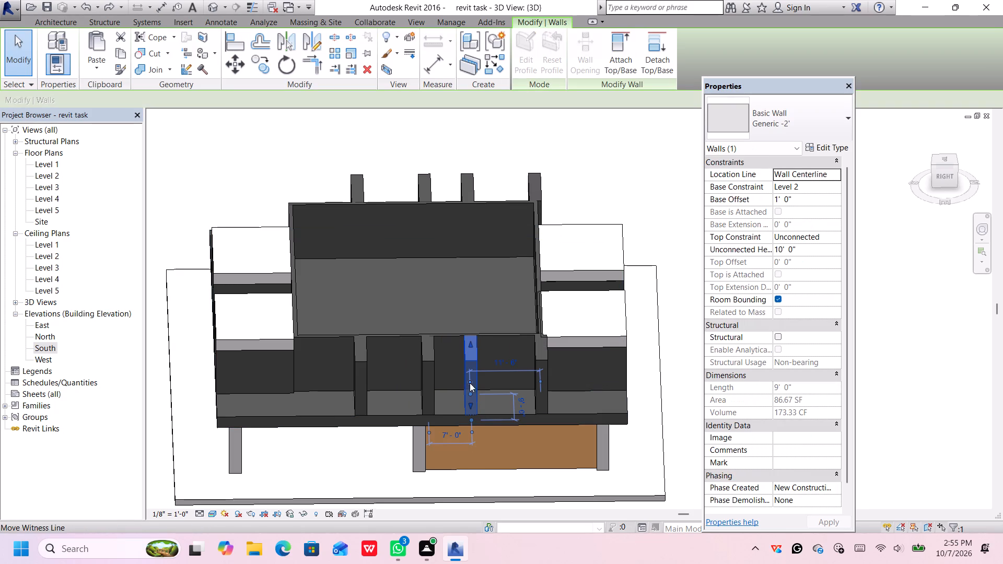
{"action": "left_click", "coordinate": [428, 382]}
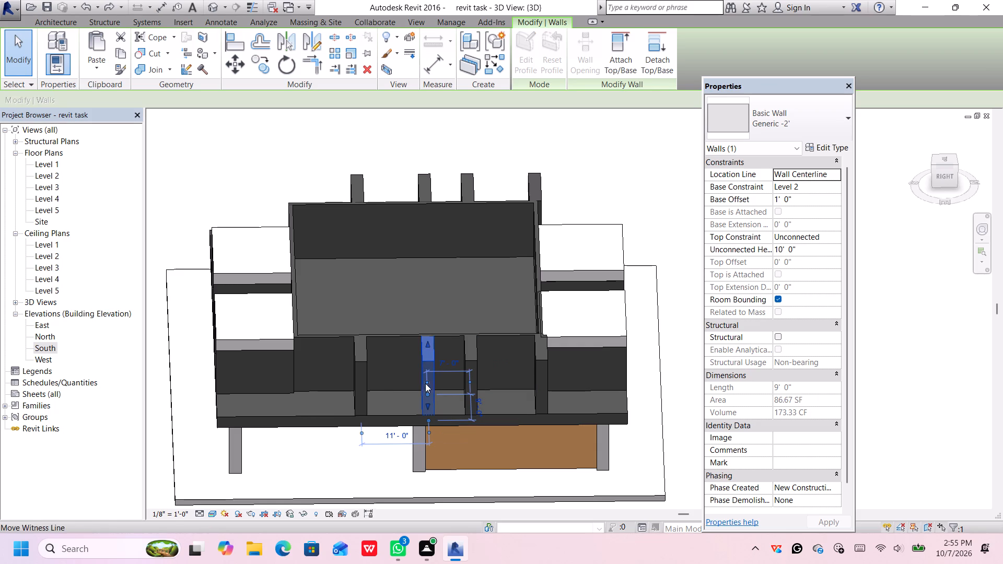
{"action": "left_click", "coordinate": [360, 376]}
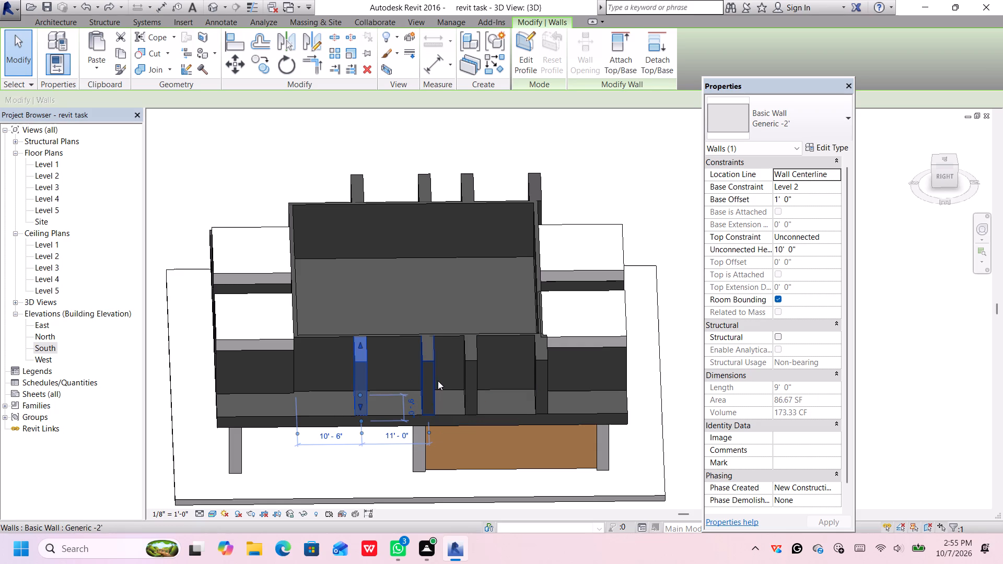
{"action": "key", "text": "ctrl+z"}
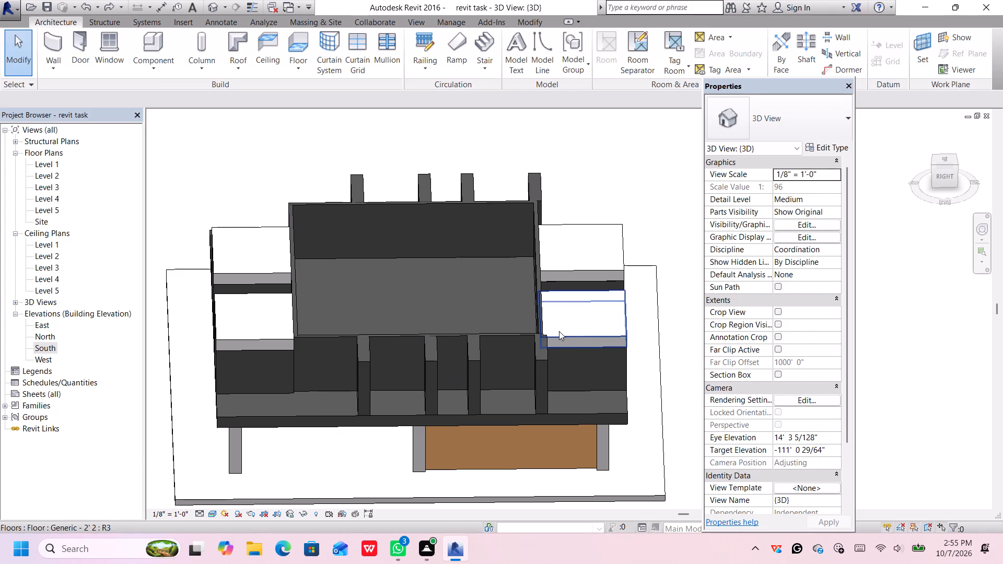
Shift the three frontmost Generic -2' cross walls on the right side together about 10' toward the front.
{"action": "scroll", "coordinate": [559, 331], "scroll_direction": "up", "scroll_amount": 4}
{"action": "scroll", "coordinate": [553, 337], "scroll_direction": "down", "scroll_amount": 2}
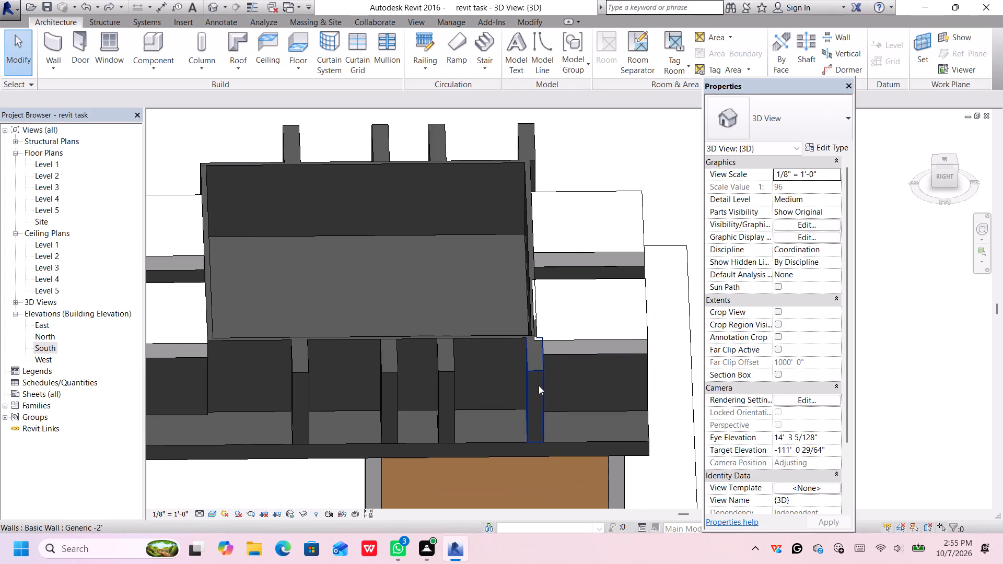
{"action": "left_click", "coordinate": [539, 315]}
{"action": "scroll", "coordinate": [540, 315], "scroll_direction": "up", "scroll_amount": 5}
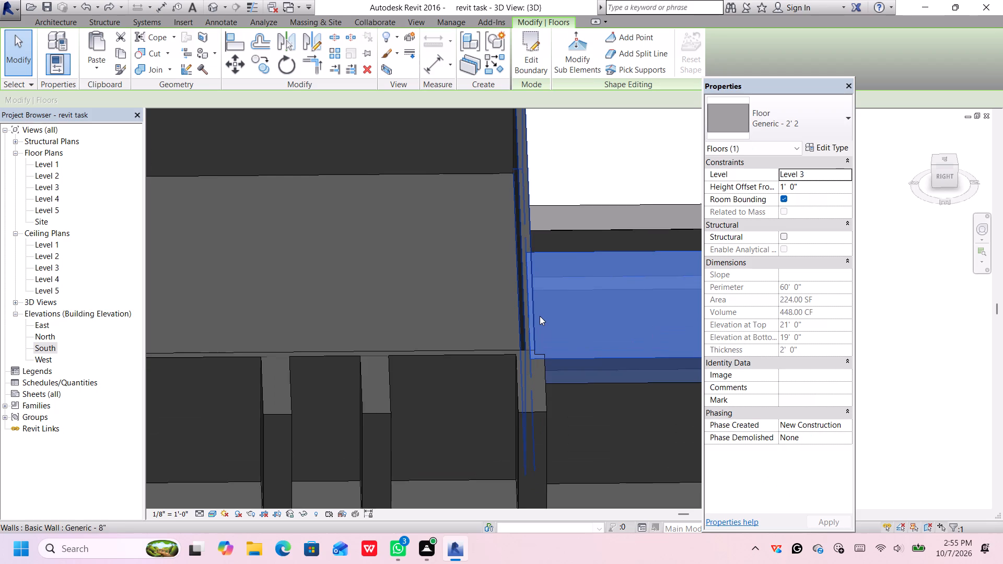
{"action": "scroll", "coordinate": [540, 316], "scroll_direction": "down", "scroll_amount": 6}
{"action": "left_click", "coordinate": [534, 385]}
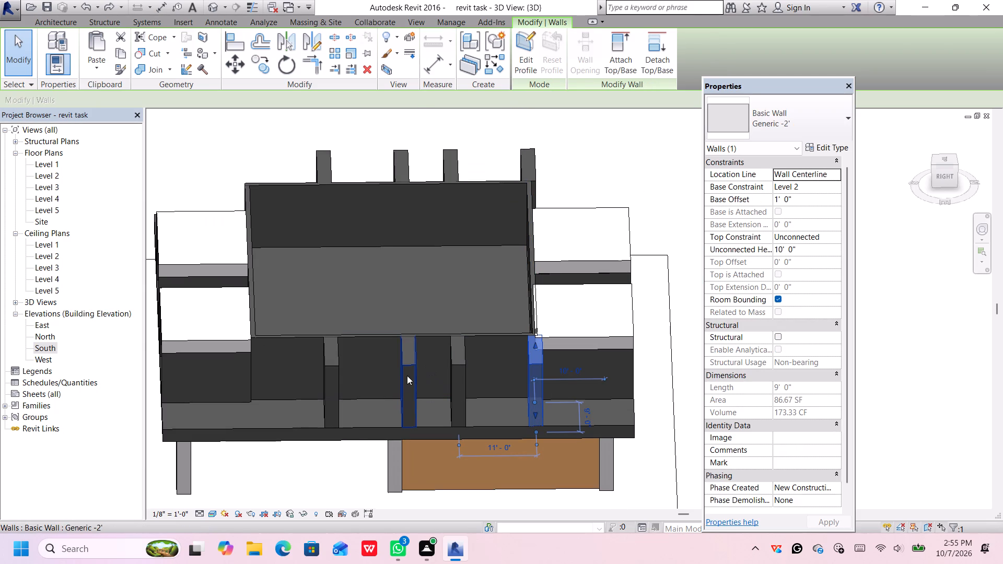
{"action": "left_click", "coordinate": [378, 392]}
{"action": "left_click", "coordinate": [456, 377]}
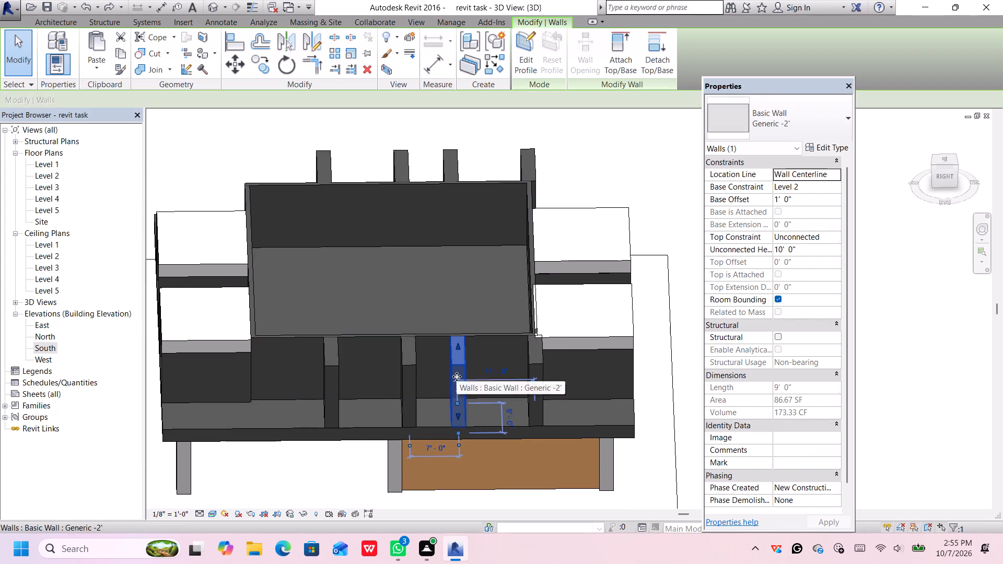
{"action": "left_click", "coordinate": [328, 384], "text": "ctrl"}
{"action": "left_click", "coordinate": [405, 368], "text": "ctrl"}
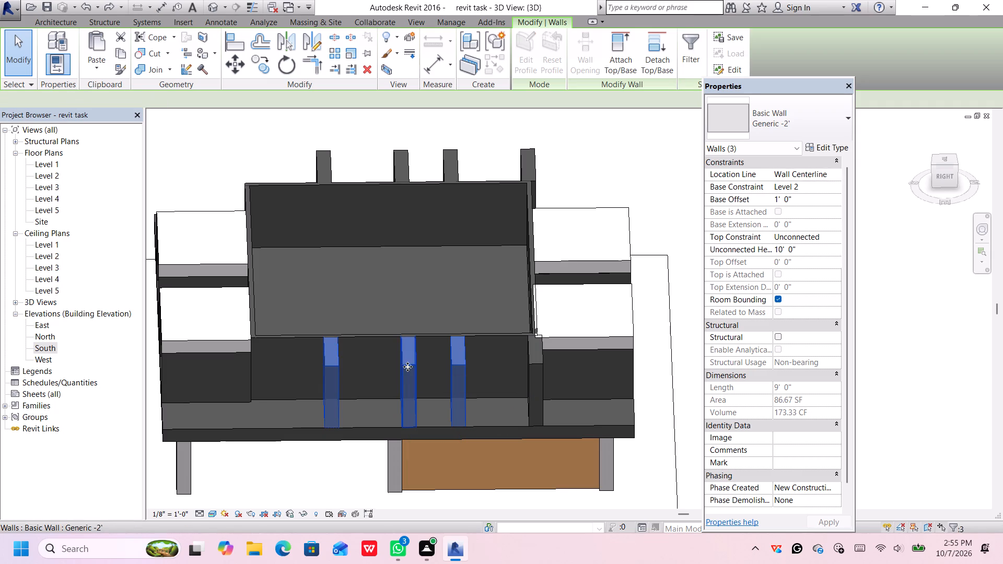
{"action": "key", "text": "Left"}
{"action": "key", "text": "Left"}
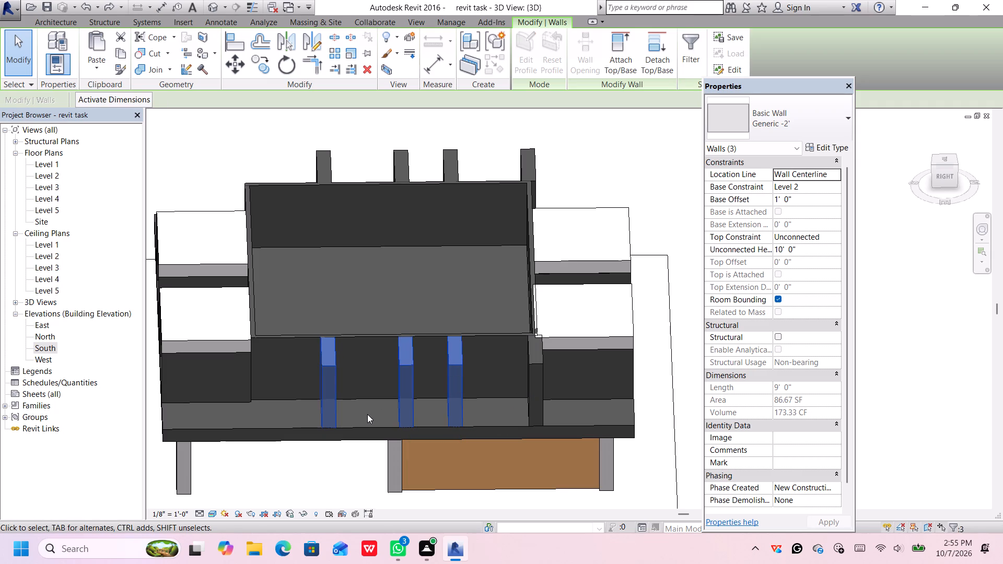
{"action": "key", "text": "Left"}
{"action": "key", "text": "Left"}
{"action": "key", "text": "Left"}
{"action": "key", "text": "Left"}
{"action": "key", "text": "Left"}
{"action": "key", "text": "Left"}
{"action": "key", "text": "Left"}
{"action": "key", "text": "Left"}
{"action": "key", "text": "Left"}
{"action": "key", "text": "Left"}
{"action": "key", "text": "Left"}
{"action": "key", "text": "Left"}
{"action": "key", "text": "Left"}
{"action": "key", "text": "Left"}
{"action": "key", "text": "Left"}
{"action": "key", "text": "Left"}
{"action": "key", "text": "Left"}
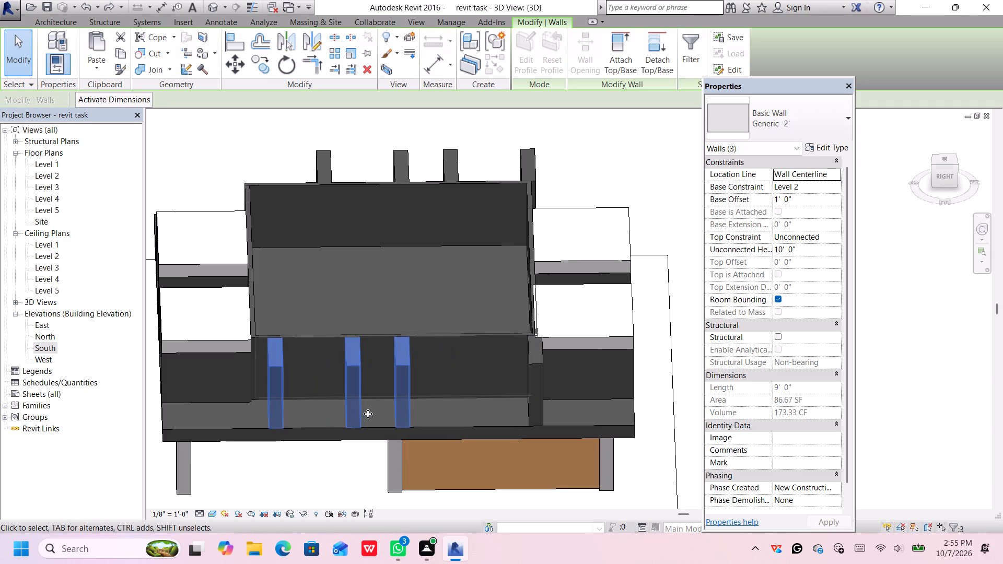
{"action": "key", "text": "Left"}
{"action": "key", "text": "Left"}
{"action": "key", "text": "Left"}
{"action": "key", "text": "Left"}
{"action": "key", "text": "Left"}
{"action": "key", "text": "Left"}
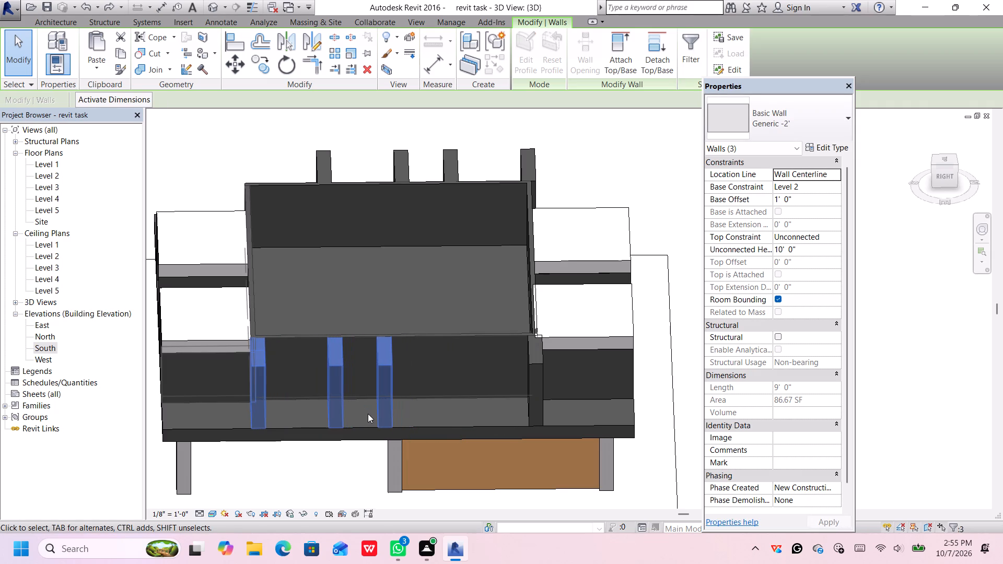
{"action": "key", "text": "Right"}
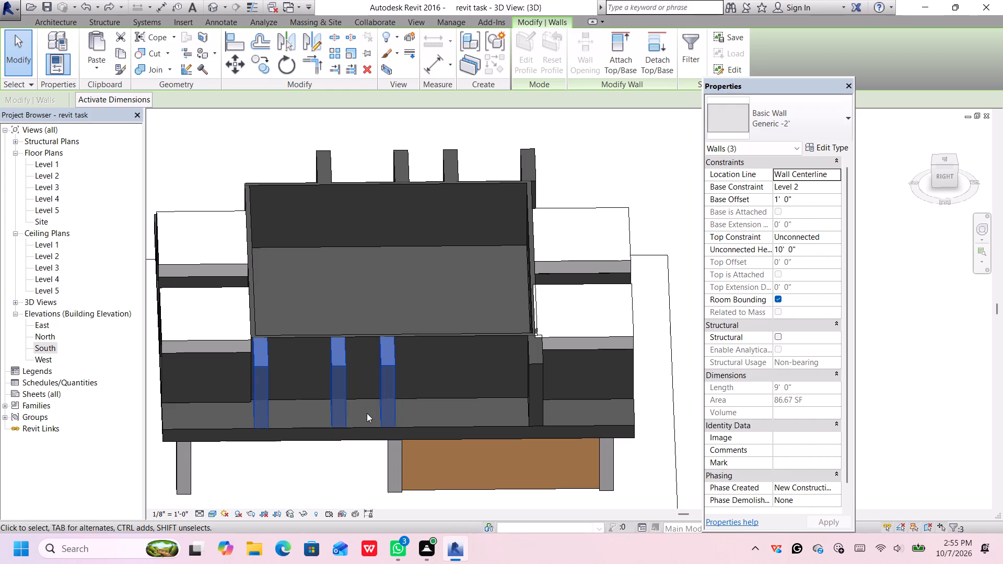
Delete the rearmost Generic -2' cross wall on the building's right side.
{"action": "left_click", "coordinate": [530, 369]}
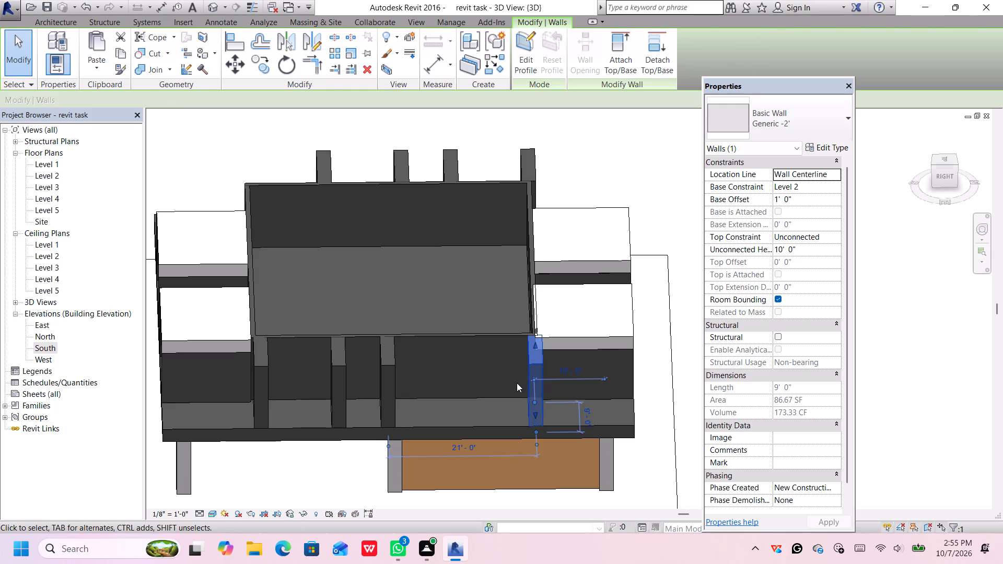
{"action": "key", "text": "Delete"}
From a top view, draw a Generic -2' cross wall on the right side, from the Generic - 8" wall to the floor edge, aligned with the opposite side's third wall.
{"action": "middle_click_drag", "start_coordinate": [554, 349], "coordinate": [551, 348]}
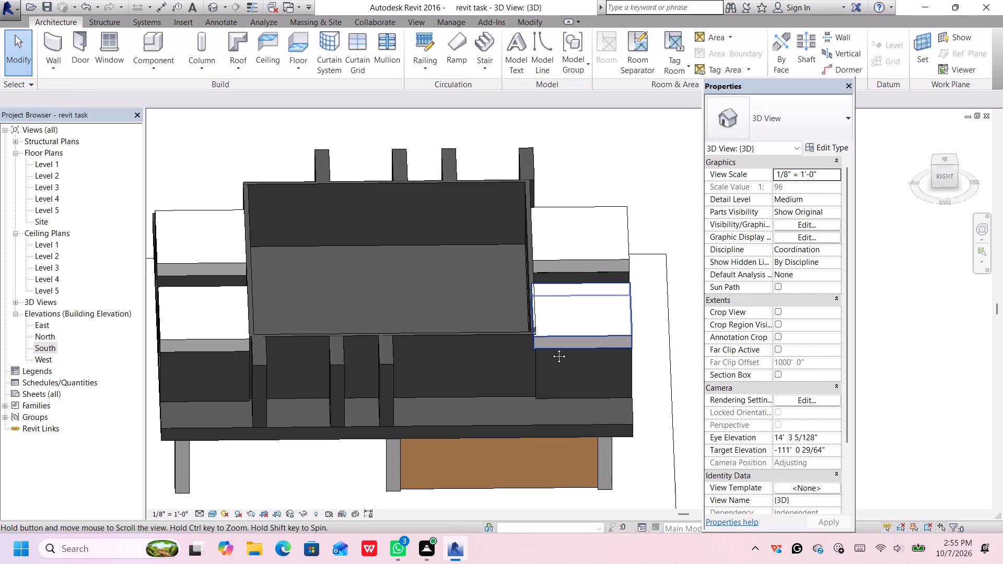
{"action": "middle_click_drag", "start_coordinate": [551, 348], "coordinate": [537, 306]}
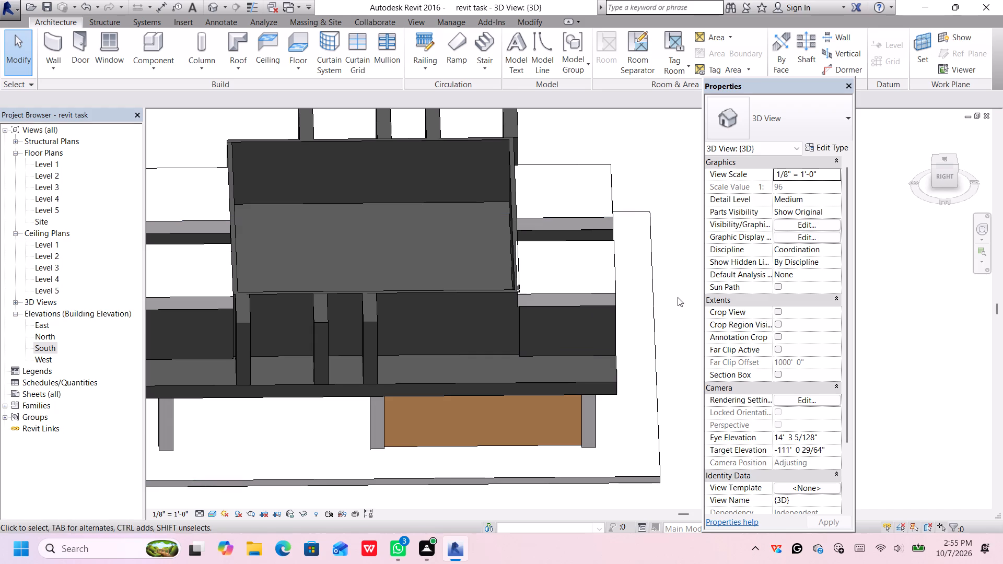
{"action": "middle_click_drag", "start_coordinate": [678, 299], "coordinate": [664, 316]}
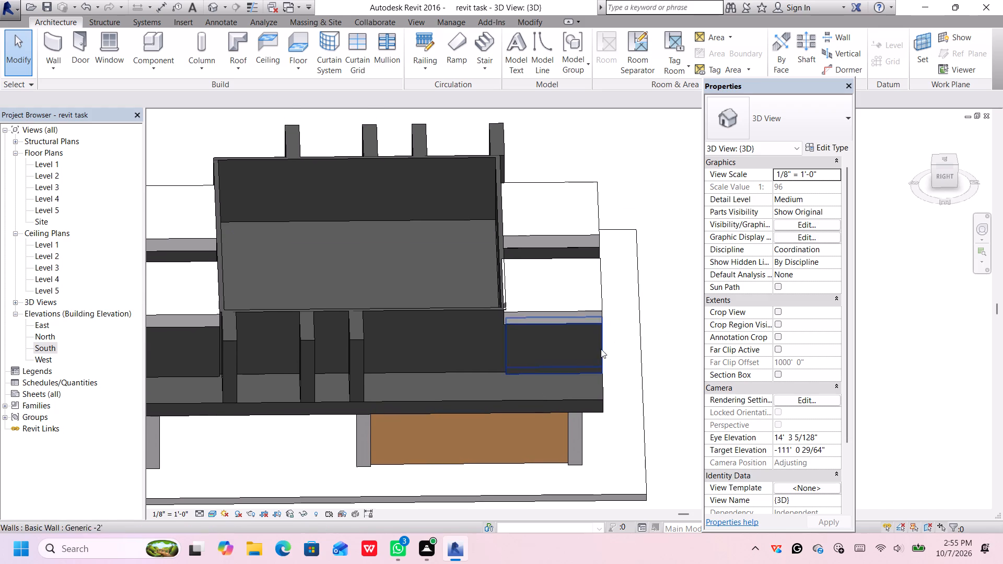
{"action": "scroll", "coordinate": [512, 355], "scroll_direction": "up", "scroll_amount": 5}
{"action": "scroll", "coordinate": [496, 274], "scroll_direction": "up", "scroll_amount": 4}
{"action": "scroll", "coordinate": [497, 273], "scroll_direction": "down", "scroll_amount": 5}
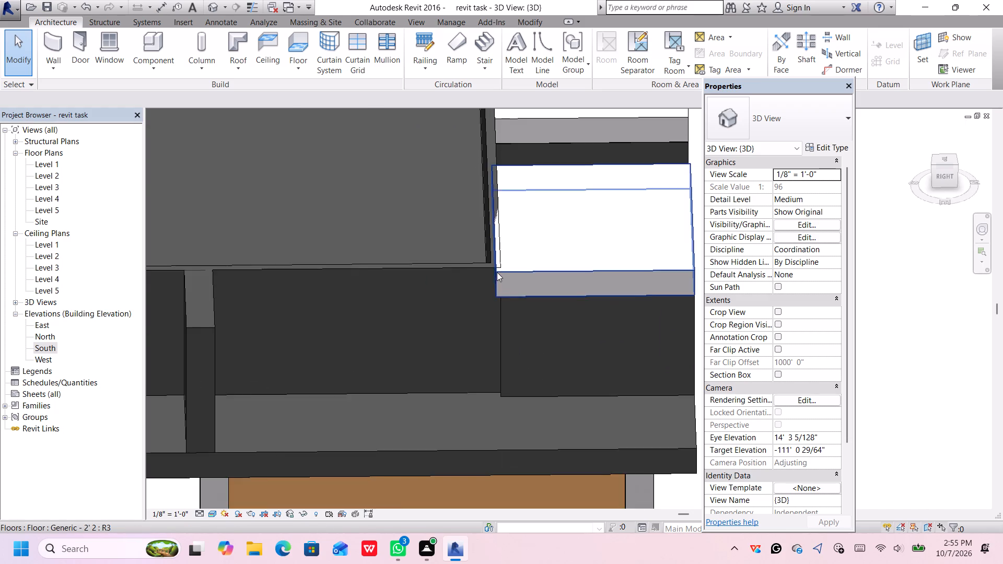
{"action": "scroll", "coordinate": [497, 272], "scroll_direction": "down", "scroll_amount": 6}
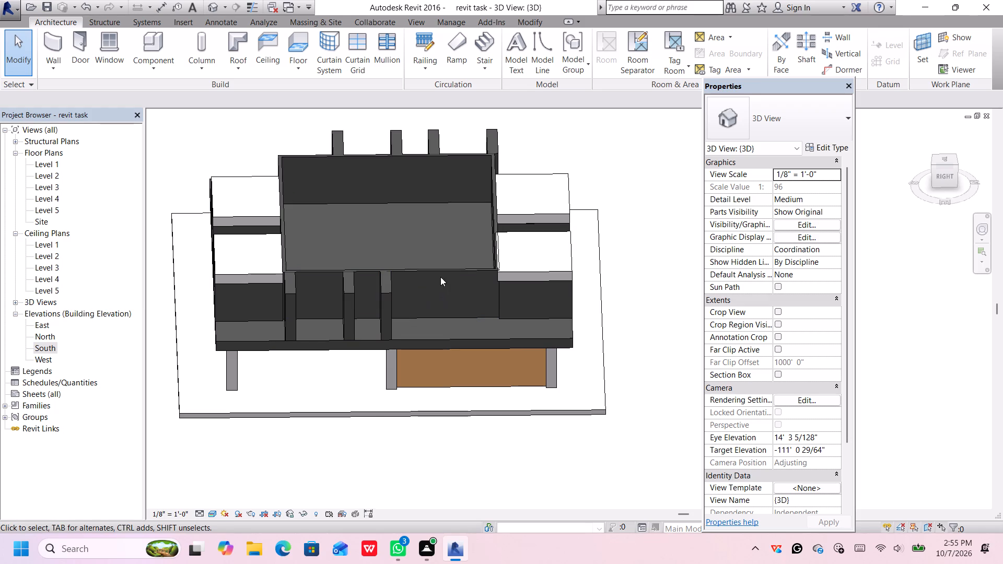
{"action": "scroll", "coordinate": [449, 286], "scroll_direction": "up", "scroll_amount": 2}
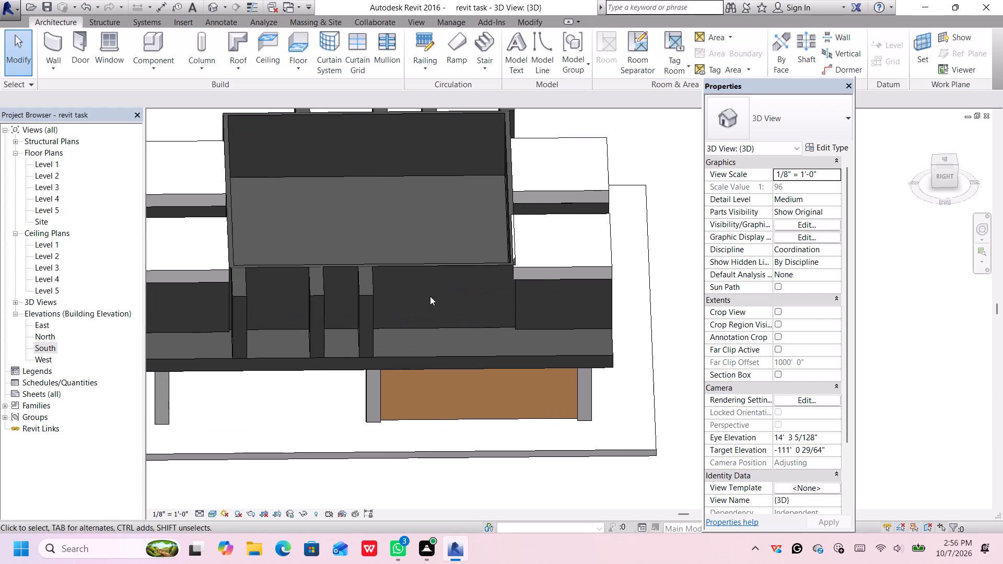
{"action": "left_click", "coordinate": [941, 159]}
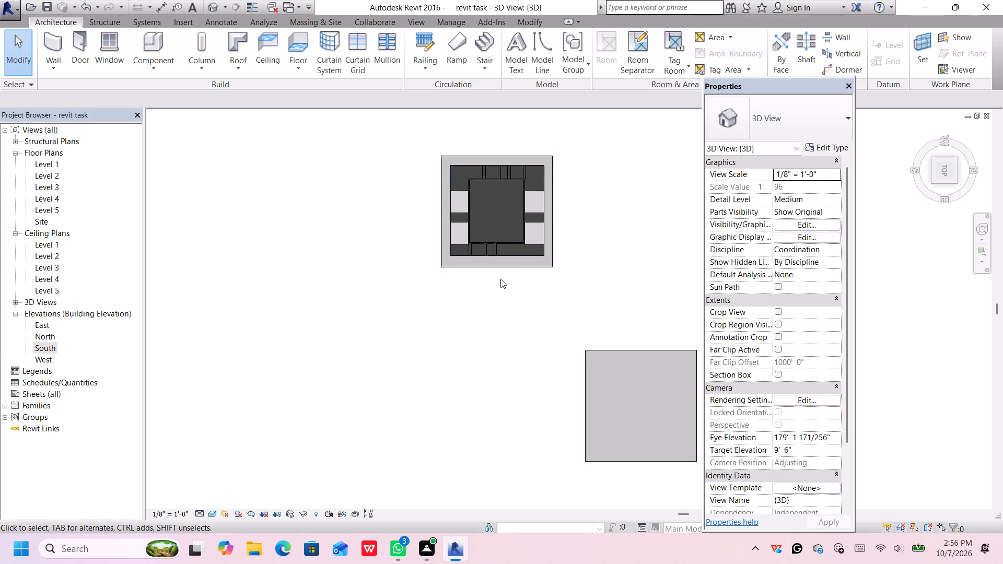
{"action": "scroll", "coordinate": [504, 274], "scroll_direction": "up", "scroll_amount": 2}
{"action": "middle_click_drag", "start_coordinate": [518, 253], "coordinate": [519, 295]}
{"action": "middle_click", "coordinate": [519, 296]}
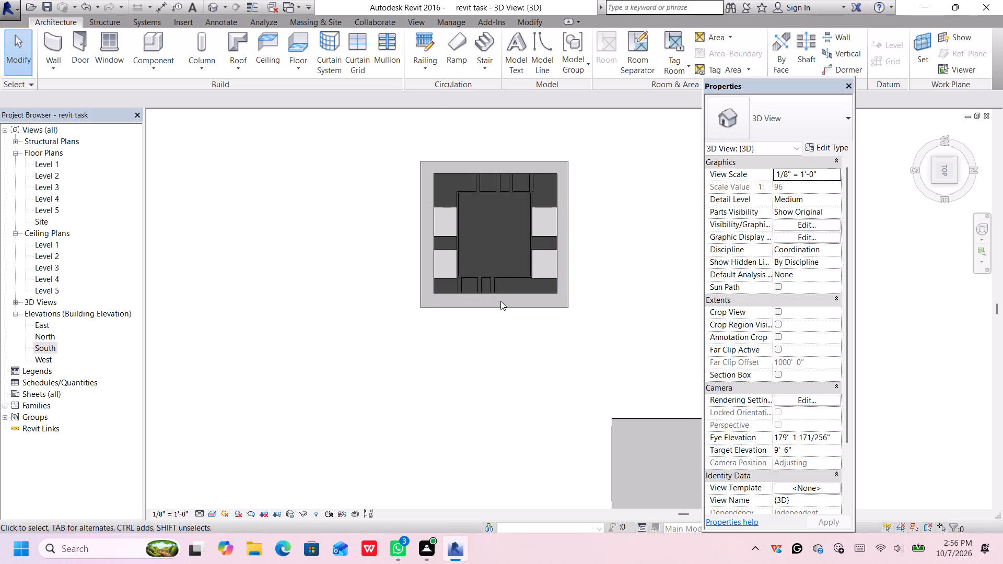
{"action": "scroll", "coordinate": [501, 299], "scroll_direction": "up", "scroll_amount": 3}
{"action": "middle_click_drag", "start_coordinate": [519, 288], "coordinate": [520, 316]}
{"action": "middle_click", "coordinate": [520, 316]}
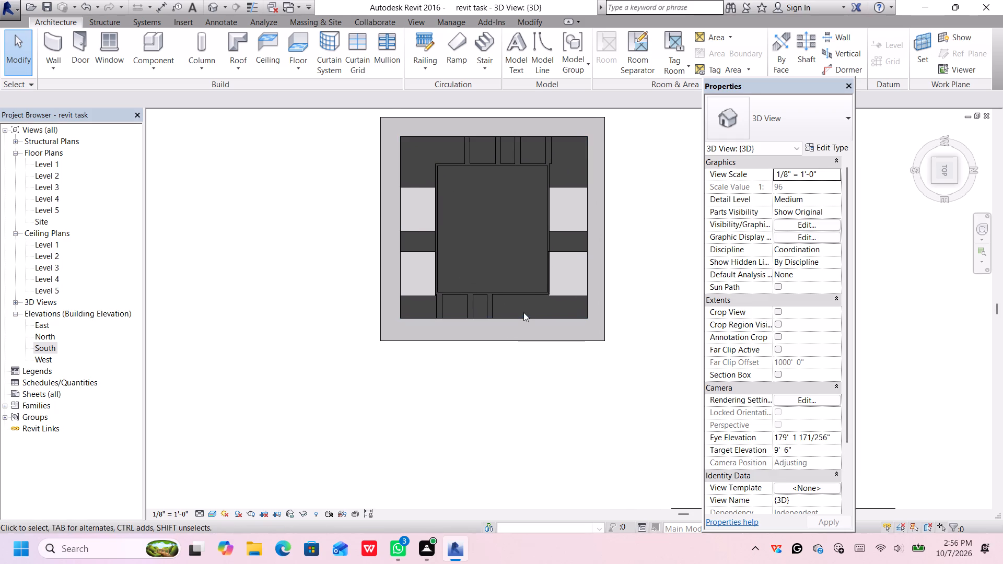
{"action": "scroll", "coordinate": [547, 299], "scroll_direction": "up", "scroll_amount": 1}
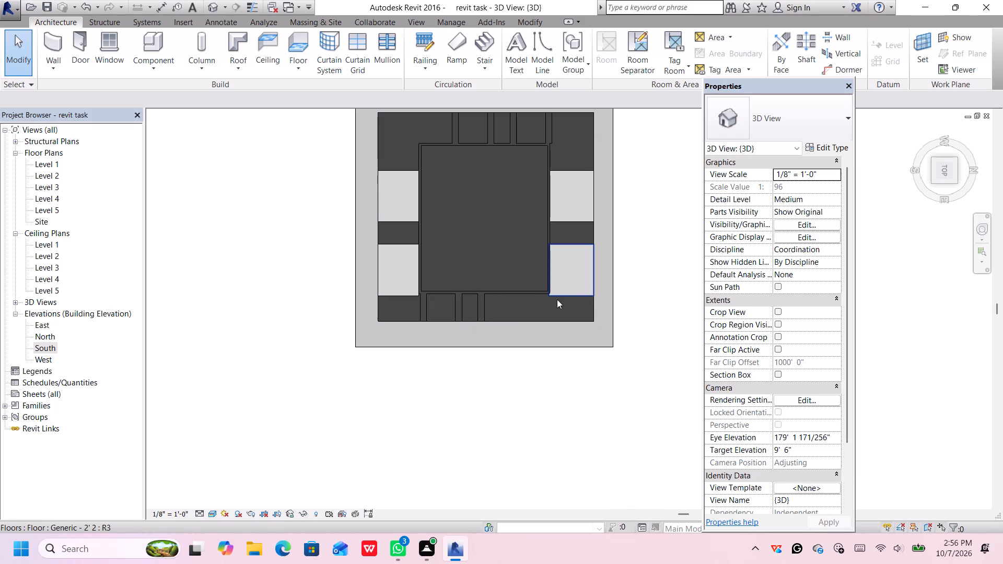
{"action": "scroll", "coordinate": [565, 288], "scroll_direction": "up", "scroll_amount": 1}
{"action": "scroll", "coordinate": [565, 289], "scroll_direction": "down", "scroll_amount": 1}
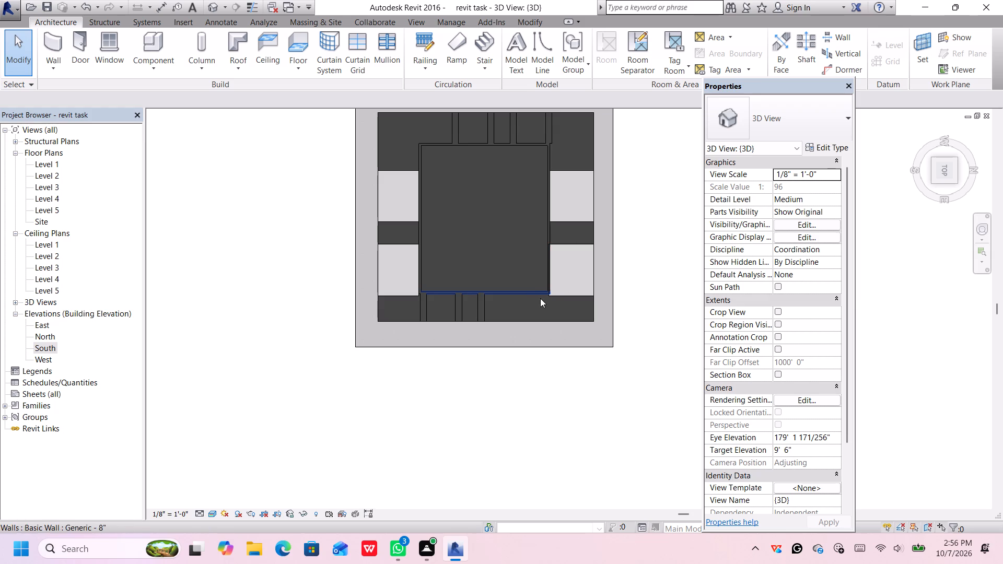
{"action": "middle_click_drag", "start_coordinate": [533, 309], "coordinate": [539, 336]}
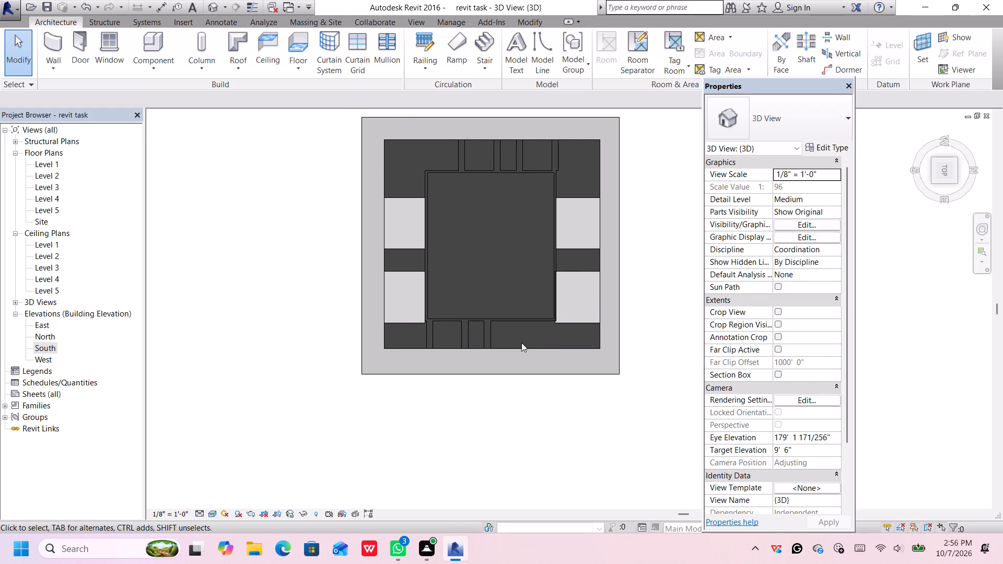
{"action": "left_click", "coordinate": [51, 50]}
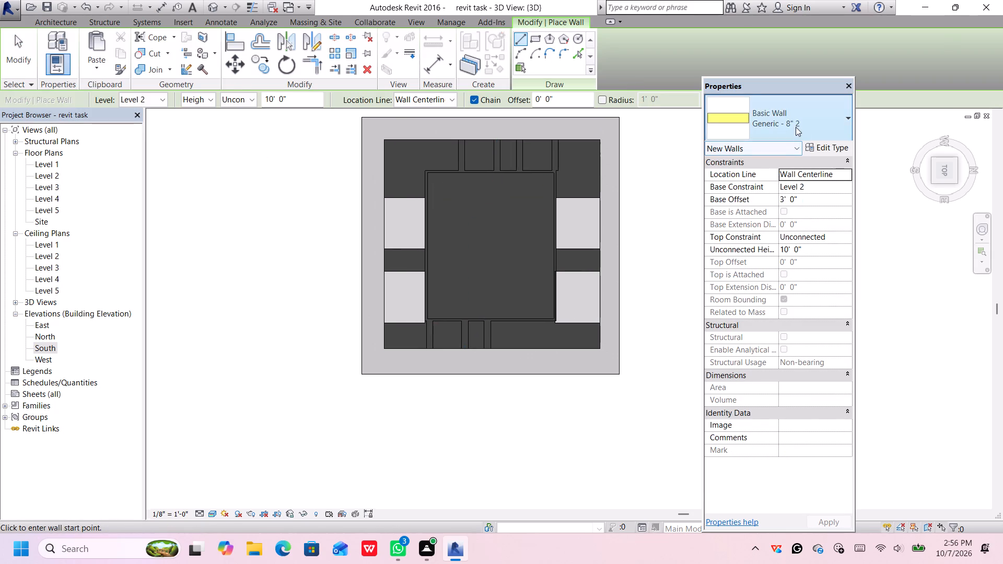
{"action": "left_click", "coordinate": [796, 127]}
{"action": "scroll", "coordinate": [773, 231], "scroll_direction": "up", "scroll_amount": 2}
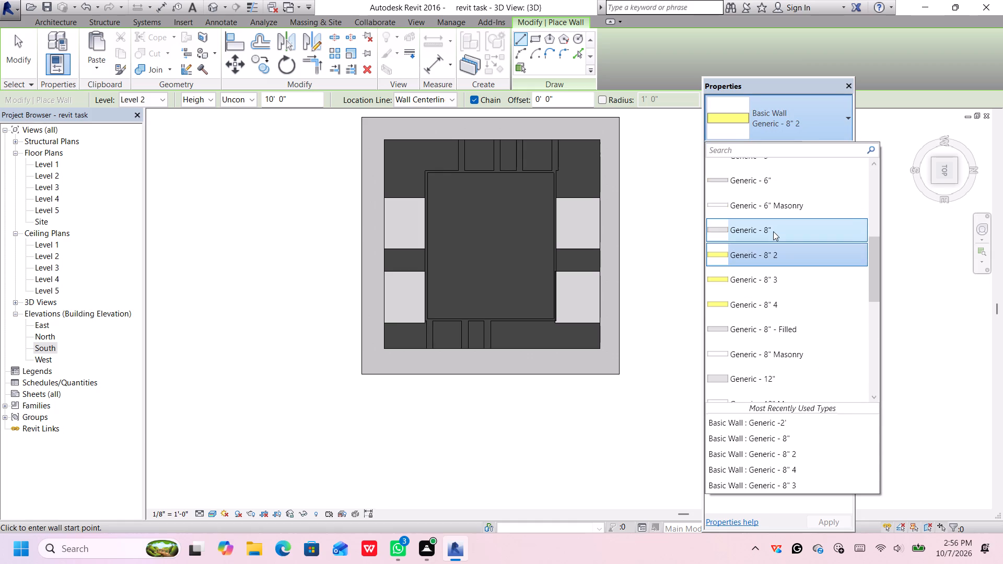
{"action": "scroll", "coordinate": [773, 231], "scroll_direction": "up", "scroll_amount": 3}
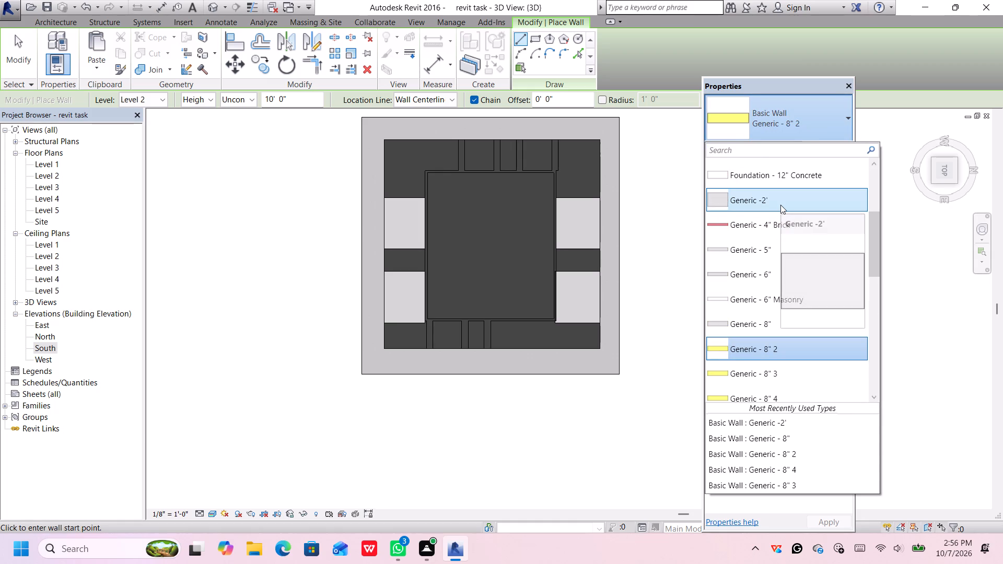
{"action": "left_click", "coordinate": [780, 205]}
{"action": "scroll", "coordinate": [517, 338], "scroll_direction": "up", "scroll_amount": 1}
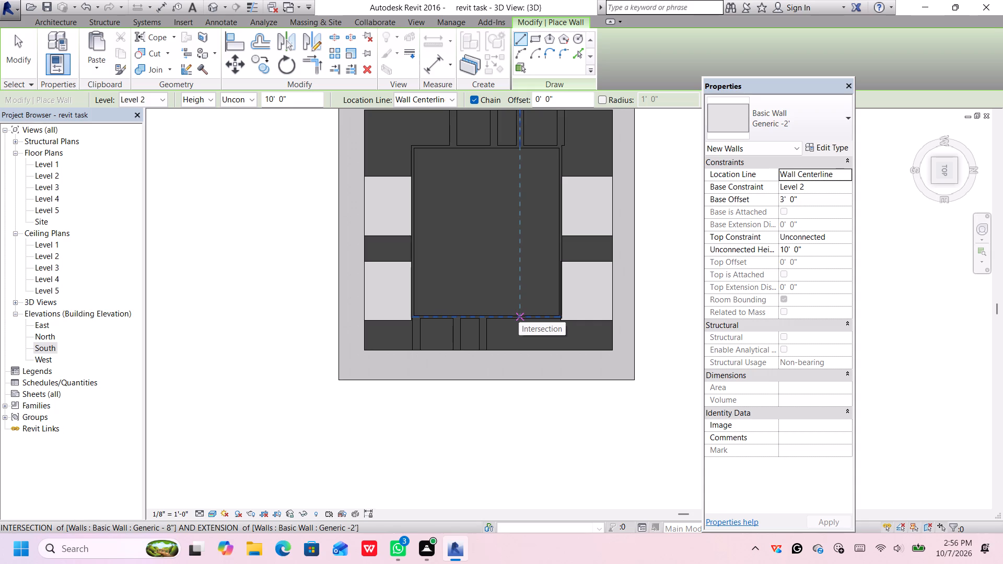
{"action": "scroll", "coordinate": [516, 318], "scroll_direction": "down", "scroll_amount": 1}
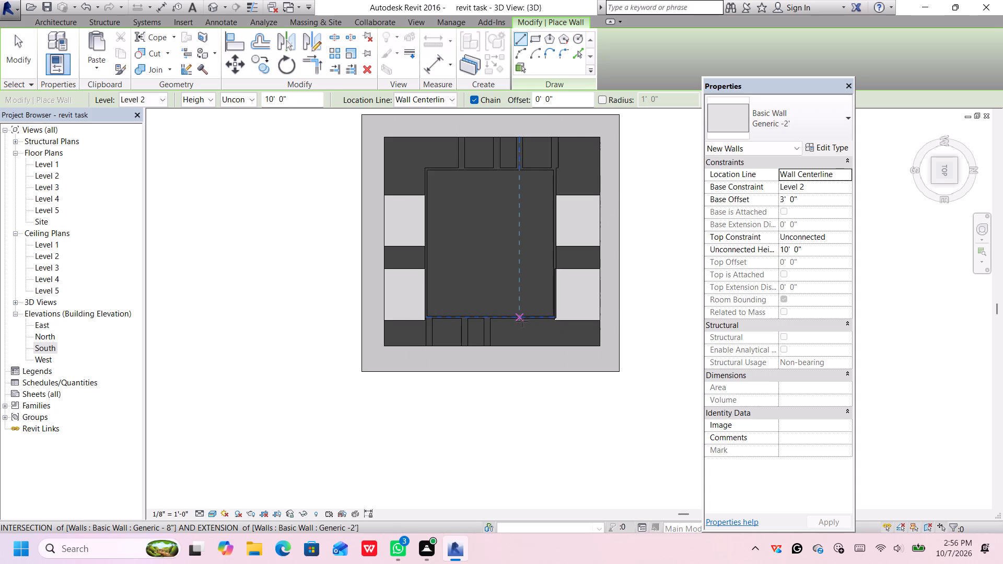
{"action": "left_click", "coordinate": [519, 318]}
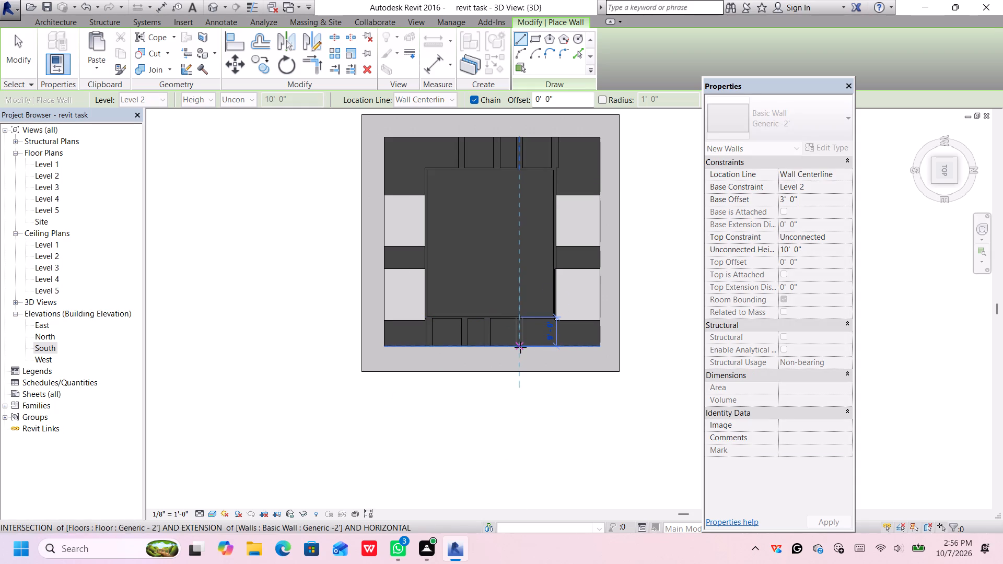
{"action": "left_click", "coordinate": [520, 347]}
{"action": "key", "text": "space"}
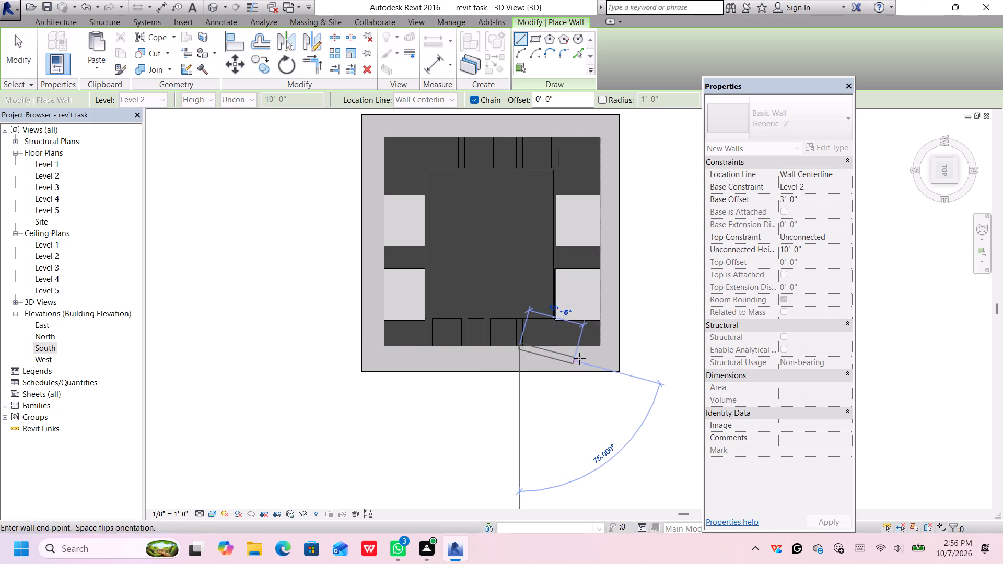
{"action": "key", "text": "Escape"}
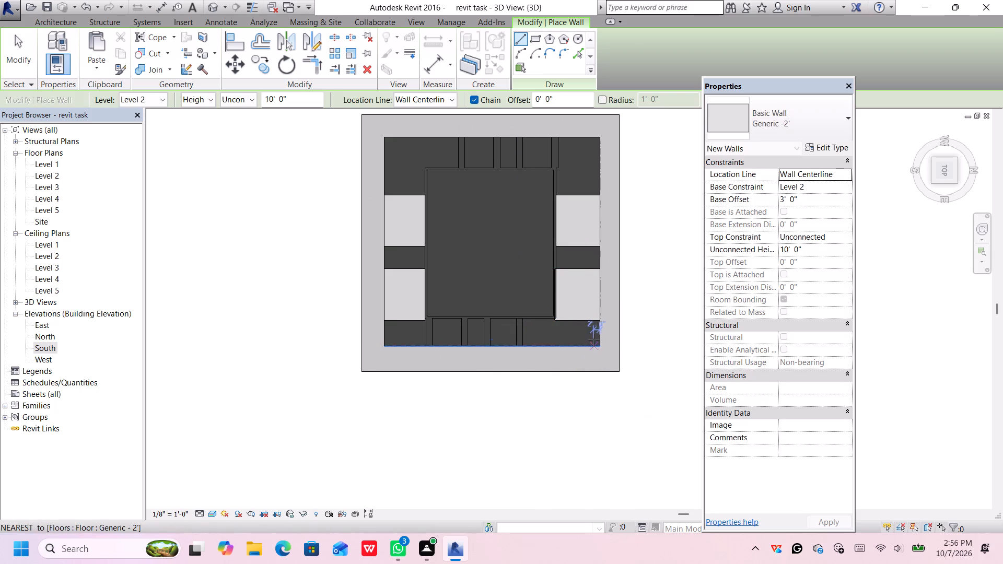
{"action": "middle_click_drag", "start_coordinate": [593, 340], "coordinate": [487, 344]}
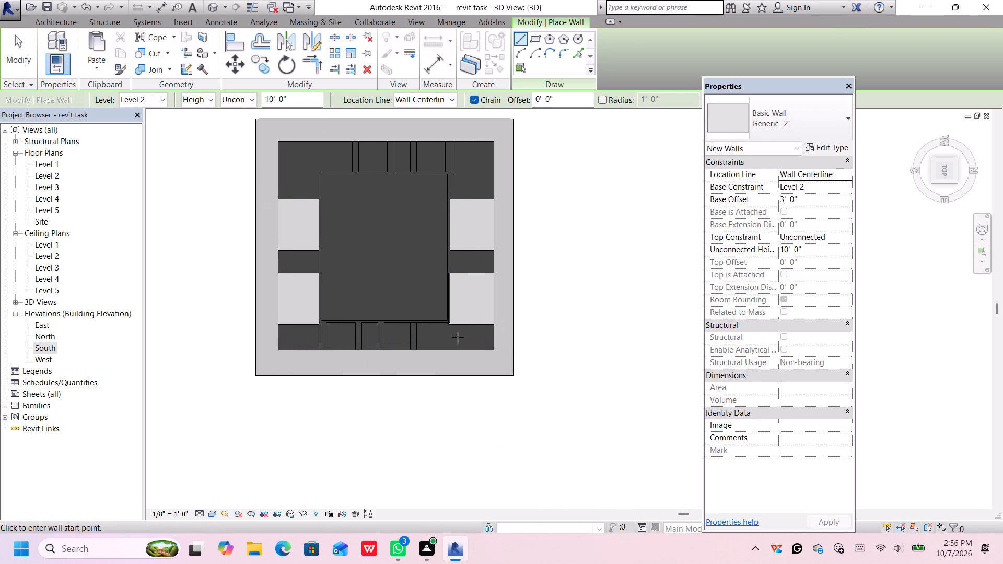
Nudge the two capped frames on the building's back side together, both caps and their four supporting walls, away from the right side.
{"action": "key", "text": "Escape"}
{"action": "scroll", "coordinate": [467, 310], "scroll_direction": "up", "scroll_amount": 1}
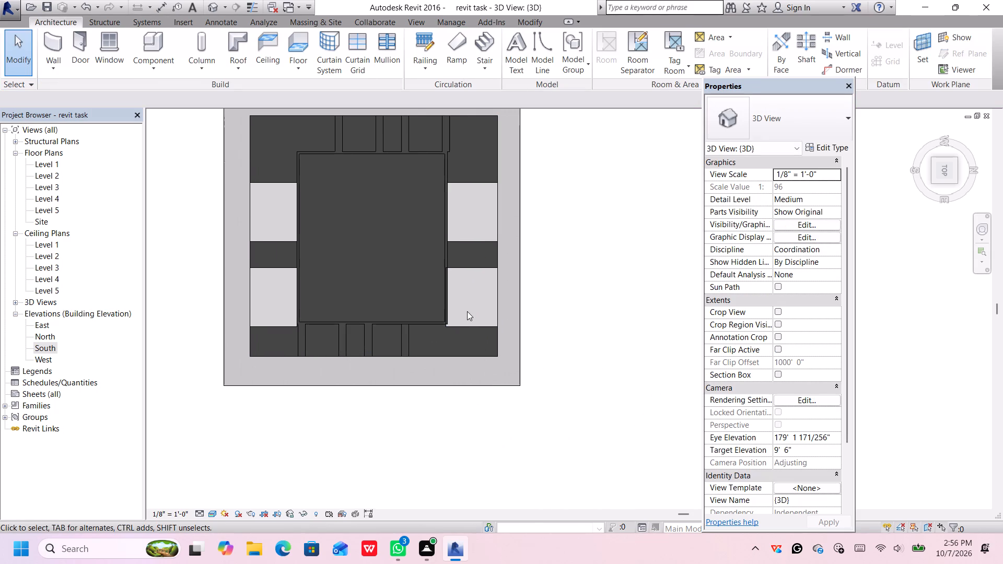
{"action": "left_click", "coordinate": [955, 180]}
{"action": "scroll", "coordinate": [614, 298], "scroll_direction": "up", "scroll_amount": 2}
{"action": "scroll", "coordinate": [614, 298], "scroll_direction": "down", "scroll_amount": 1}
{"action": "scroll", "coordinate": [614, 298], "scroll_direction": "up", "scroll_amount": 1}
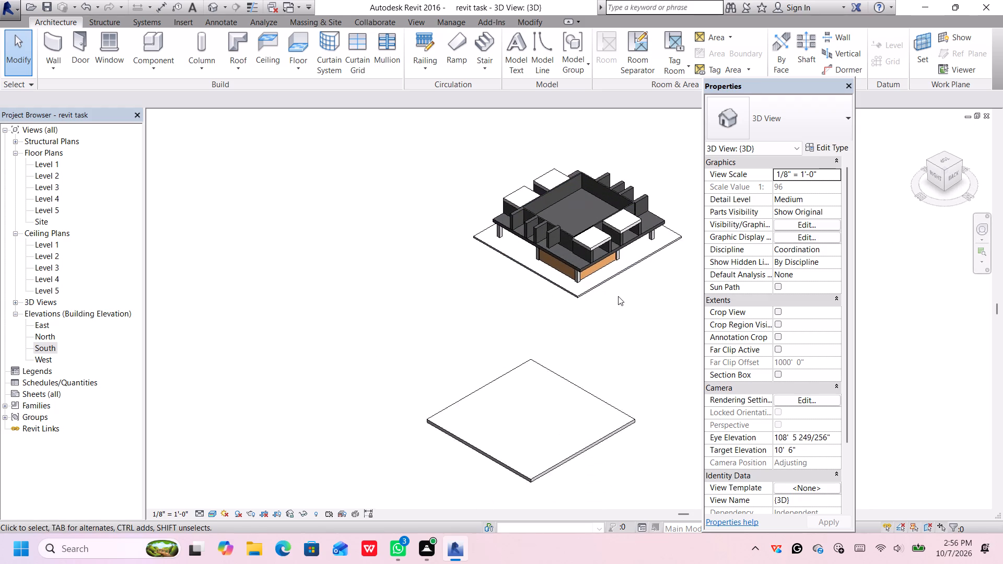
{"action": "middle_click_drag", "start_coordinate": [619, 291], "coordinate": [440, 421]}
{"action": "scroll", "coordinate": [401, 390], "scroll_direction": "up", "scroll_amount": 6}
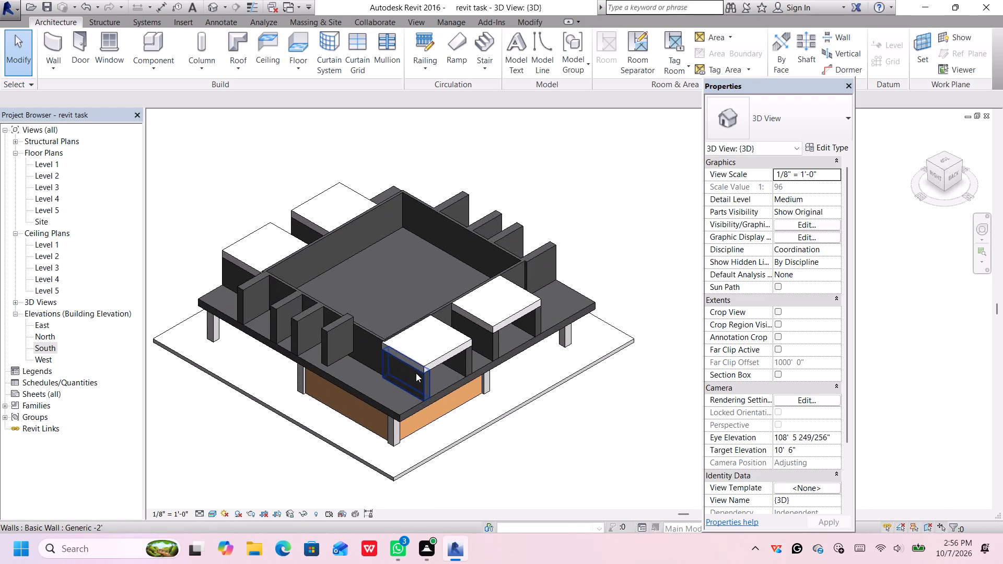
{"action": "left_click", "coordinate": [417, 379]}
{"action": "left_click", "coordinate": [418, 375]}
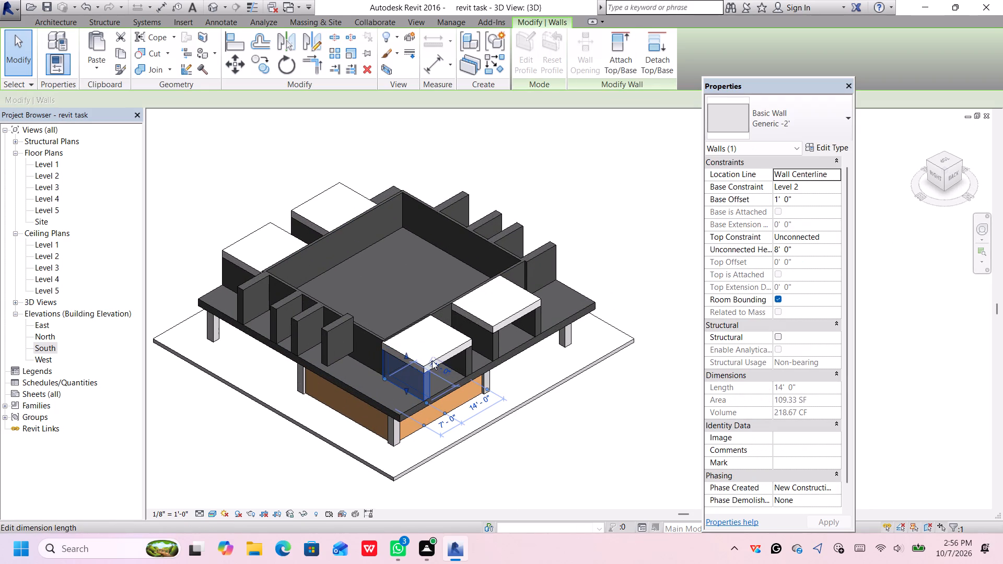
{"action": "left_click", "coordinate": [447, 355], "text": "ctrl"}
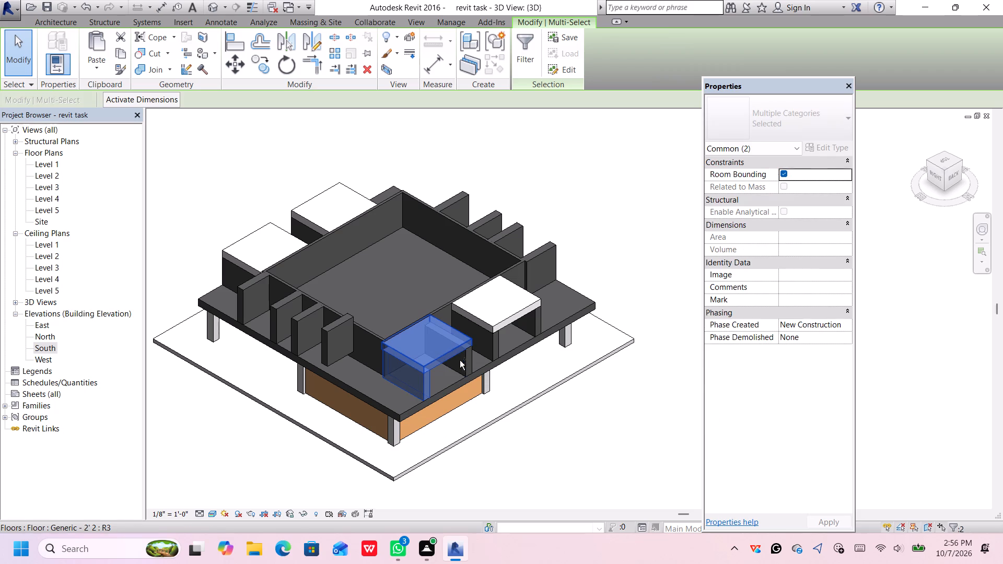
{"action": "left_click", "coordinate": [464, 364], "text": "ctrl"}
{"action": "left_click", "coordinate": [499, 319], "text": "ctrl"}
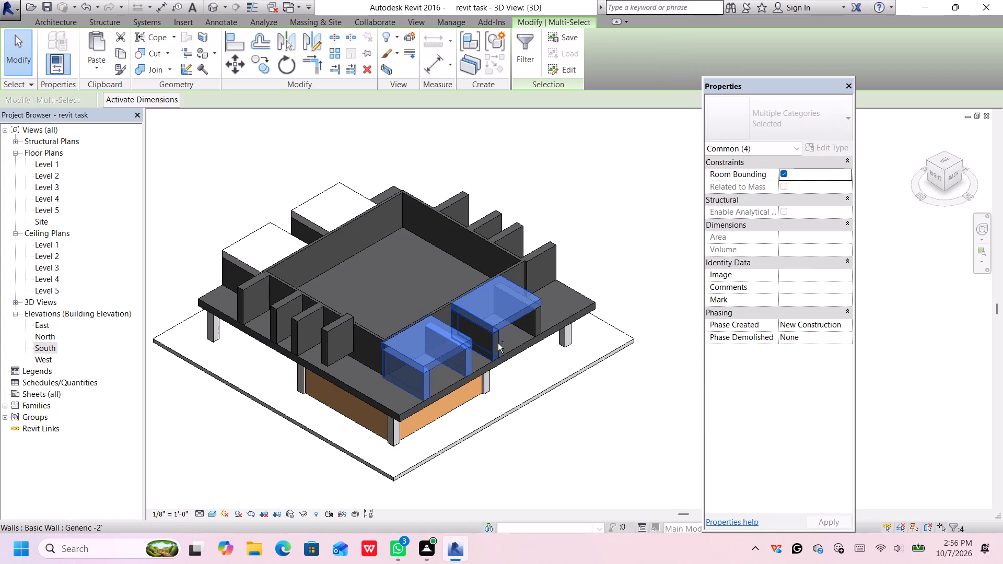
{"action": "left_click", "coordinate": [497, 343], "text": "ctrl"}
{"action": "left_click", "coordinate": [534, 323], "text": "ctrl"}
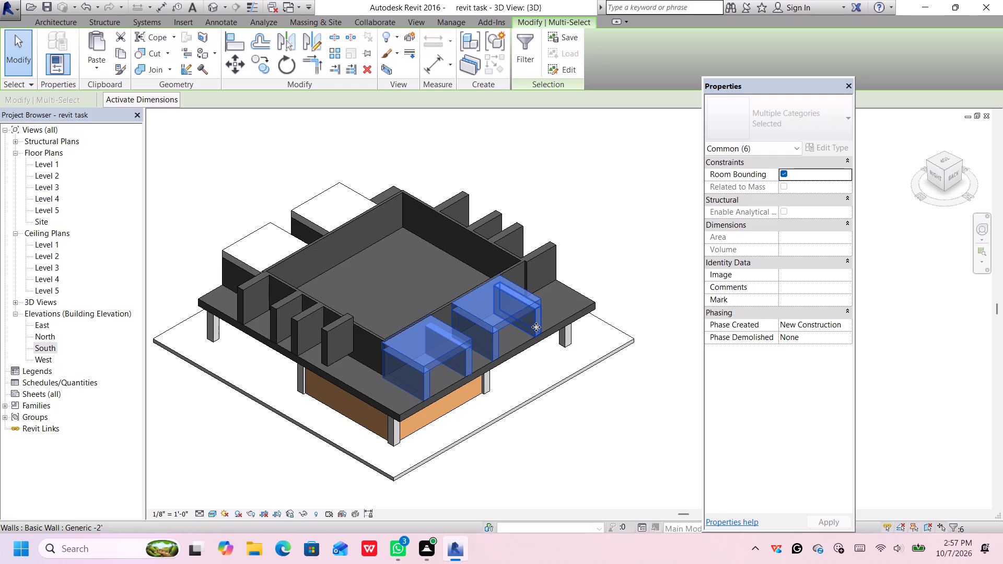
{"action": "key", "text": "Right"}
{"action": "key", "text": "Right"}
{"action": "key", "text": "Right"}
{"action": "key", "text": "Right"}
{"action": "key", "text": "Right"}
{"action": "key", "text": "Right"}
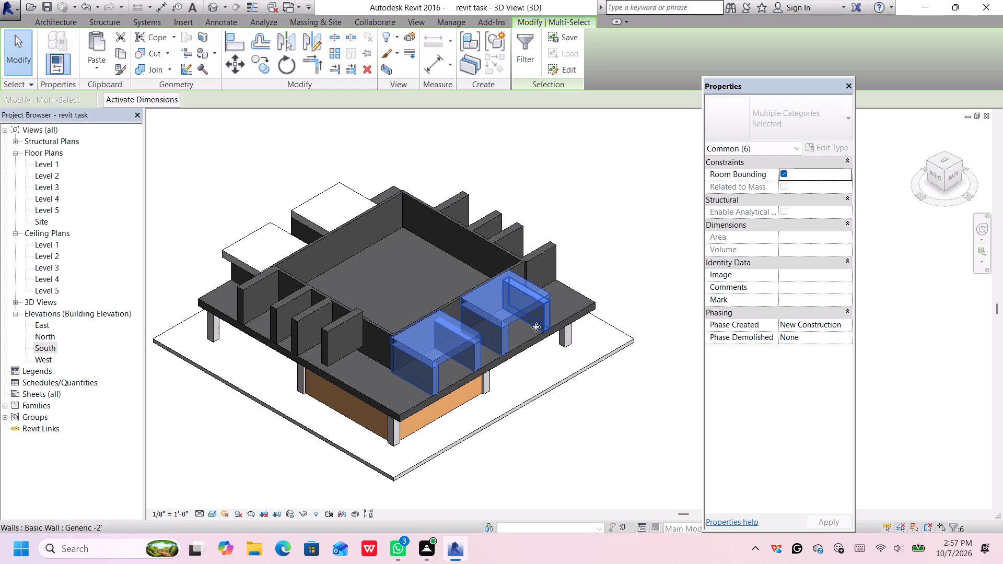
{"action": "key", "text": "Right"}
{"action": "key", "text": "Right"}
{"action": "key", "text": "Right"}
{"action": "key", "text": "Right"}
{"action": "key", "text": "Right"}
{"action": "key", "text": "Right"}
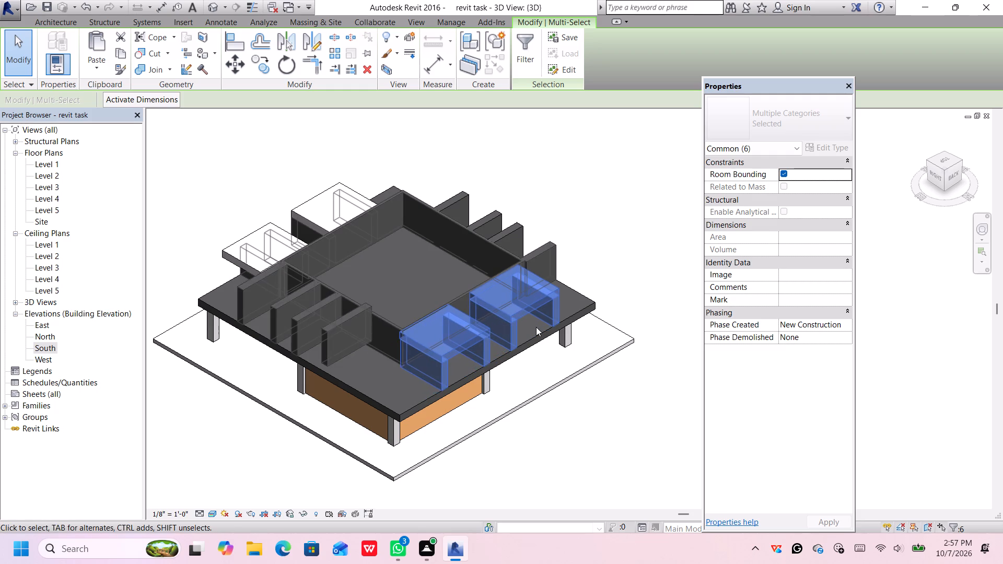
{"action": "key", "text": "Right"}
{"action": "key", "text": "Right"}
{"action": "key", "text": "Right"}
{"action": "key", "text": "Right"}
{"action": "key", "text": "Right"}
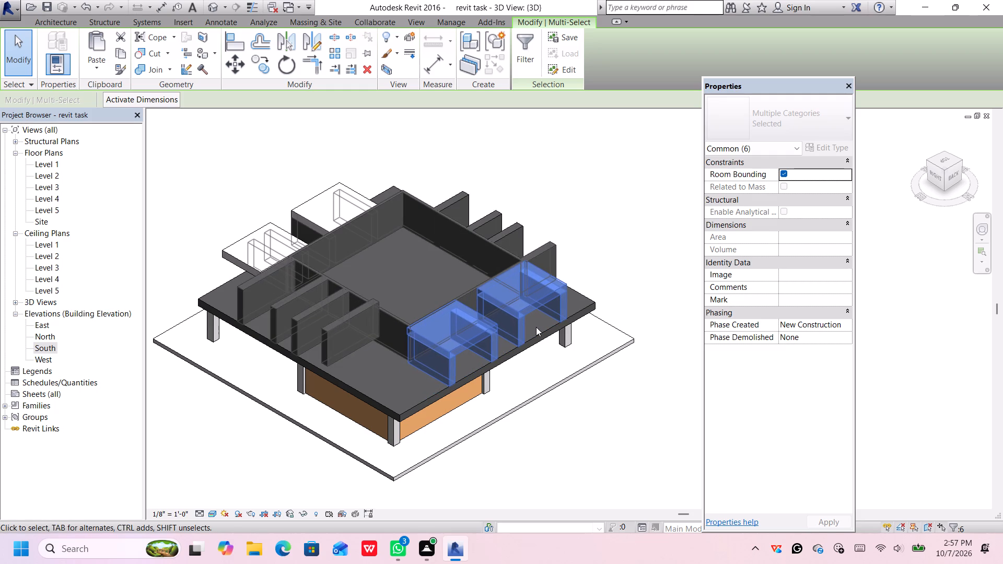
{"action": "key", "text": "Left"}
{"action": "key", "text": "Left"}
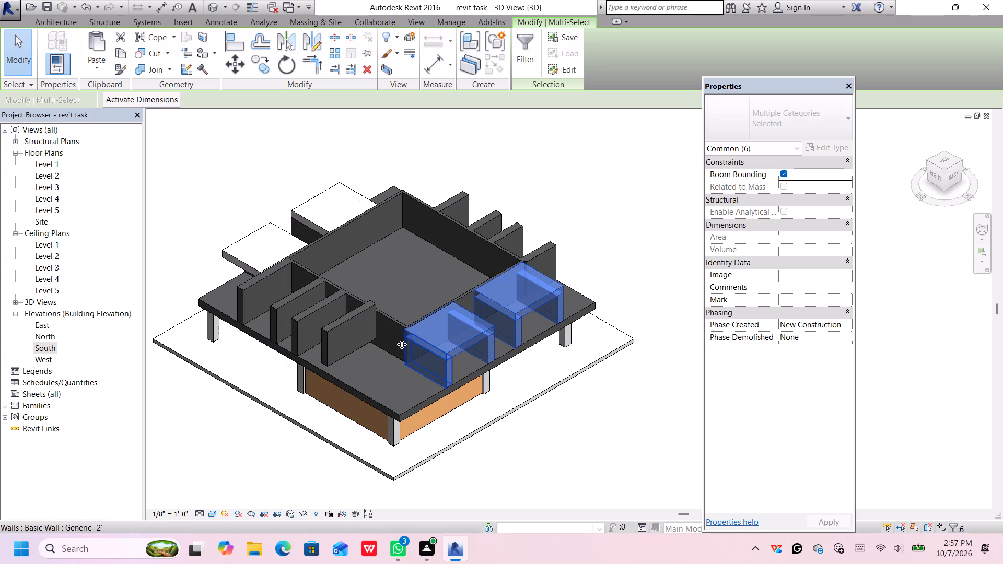
Examine where the moved frames meet the Generic - 8" wall corner and how the right-side cross walls sit.
{"action": "scroll", "coordinate": [399, 343], "scroll_direction": "up", "scroll_amount": 10}
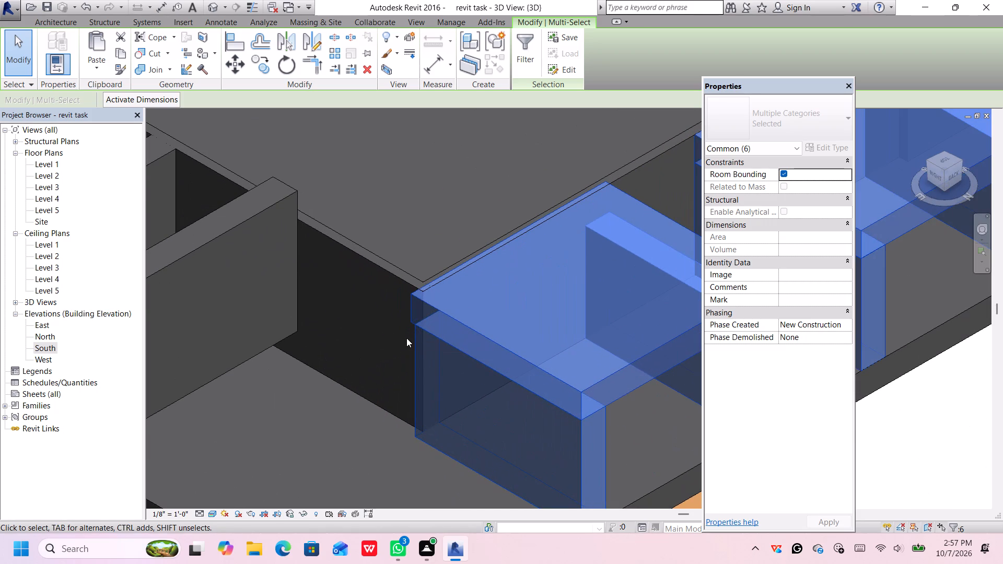
{"action": "scroll", "coordinate": [406, 341], "scroll_direction": "down", "scroll_amount": 4}
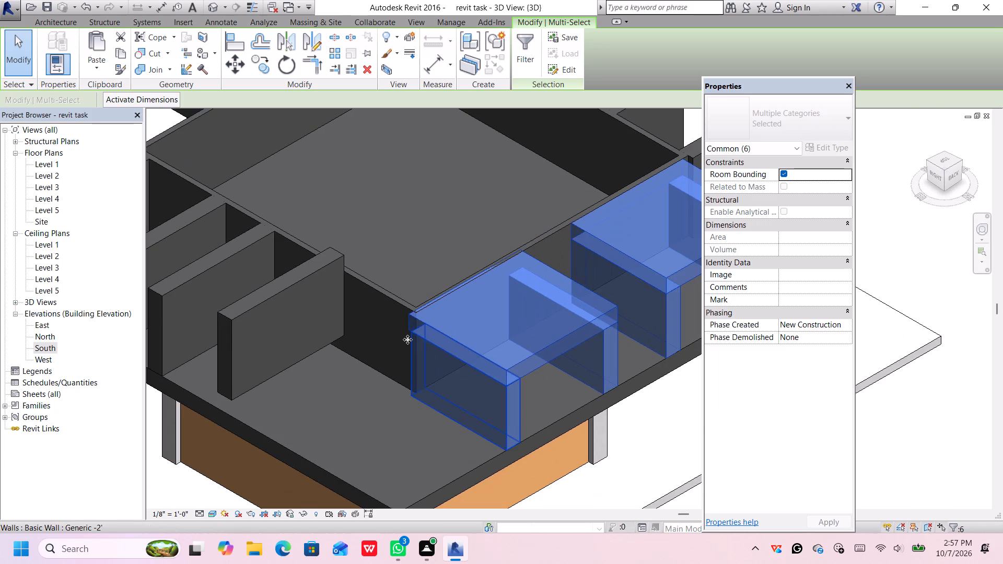
{"action": "scroll", "coordinate": [407, 340], "scroll_direction": "down", "scroll_amount": 3}
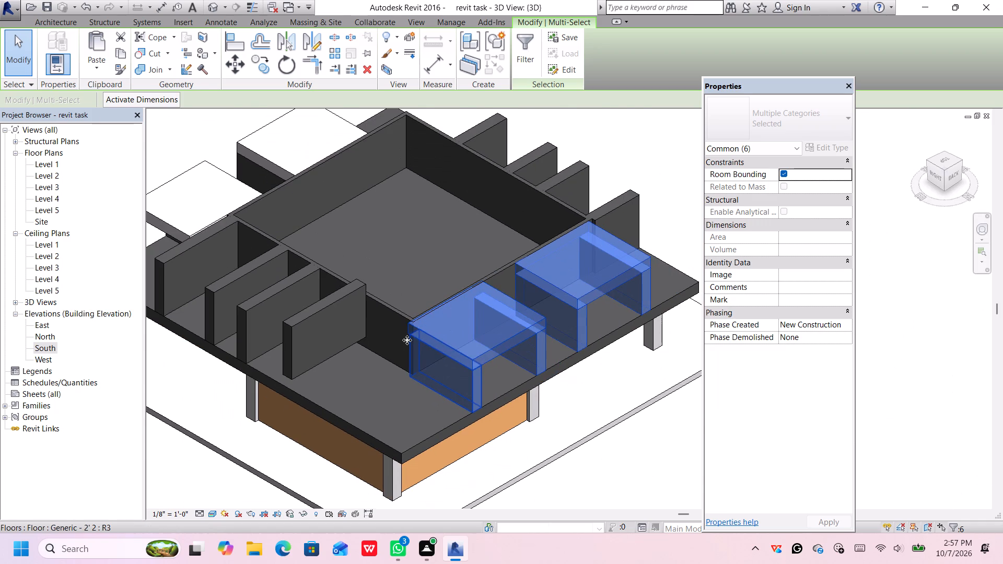
{"action": "scroll", "coordinate": [407, 340], "scroll_direction": "up", "scroll_amount": 2}
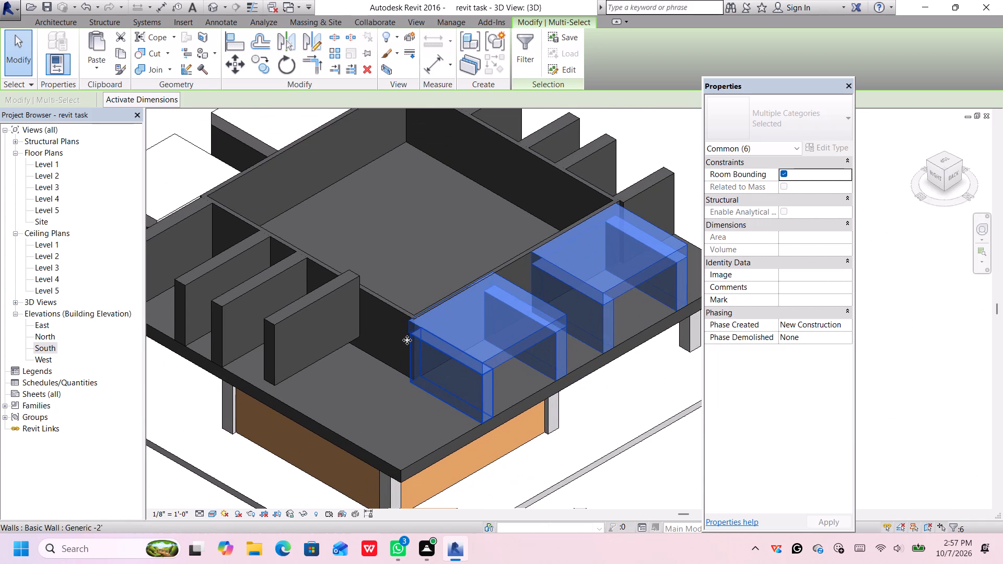
{"action": "scroll", "coordinate": [332, 328], "scroll_direction": "down", "scroll_amount": 3}
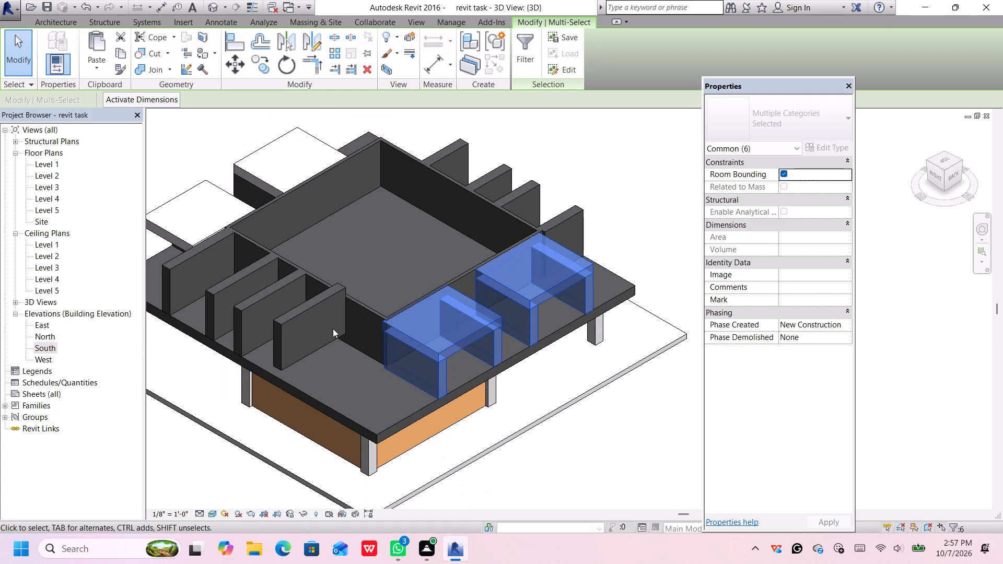
{"action": "middle_click_drag", "start_coordinate": [174, 264], "coordinate": [241, 277]}
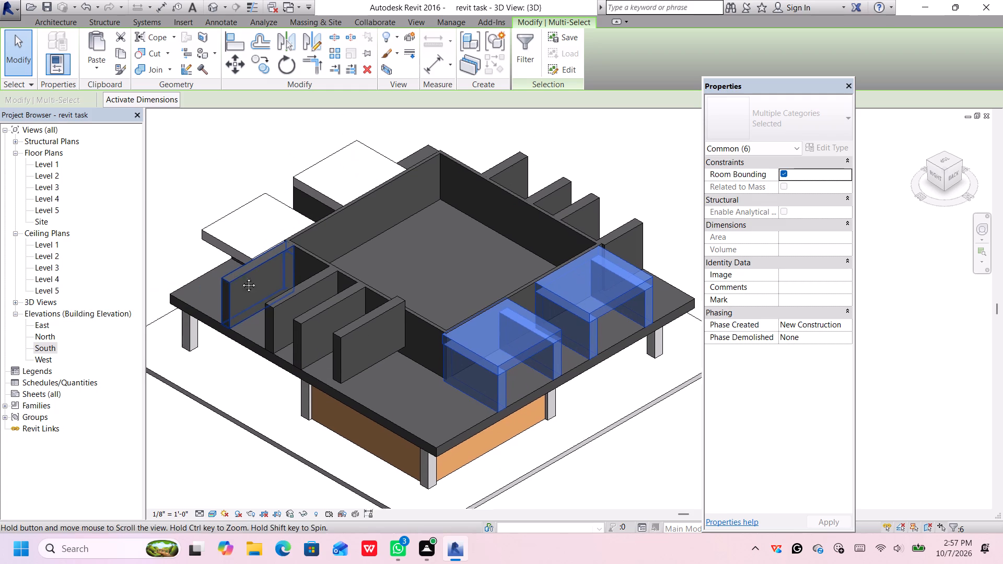
{"action": "middle_click_drag", "start_coordinate": [241, 277], "coordinate": [282, 277]}
{"action": "scroll", "coordinate": [261, 272], "scroll_direction": "up", "scroll_amount": 5}
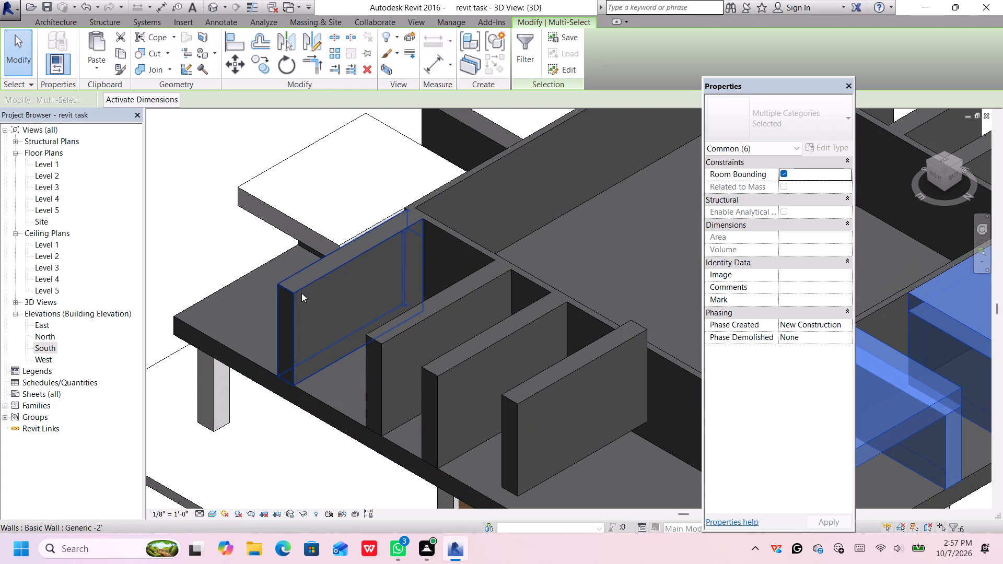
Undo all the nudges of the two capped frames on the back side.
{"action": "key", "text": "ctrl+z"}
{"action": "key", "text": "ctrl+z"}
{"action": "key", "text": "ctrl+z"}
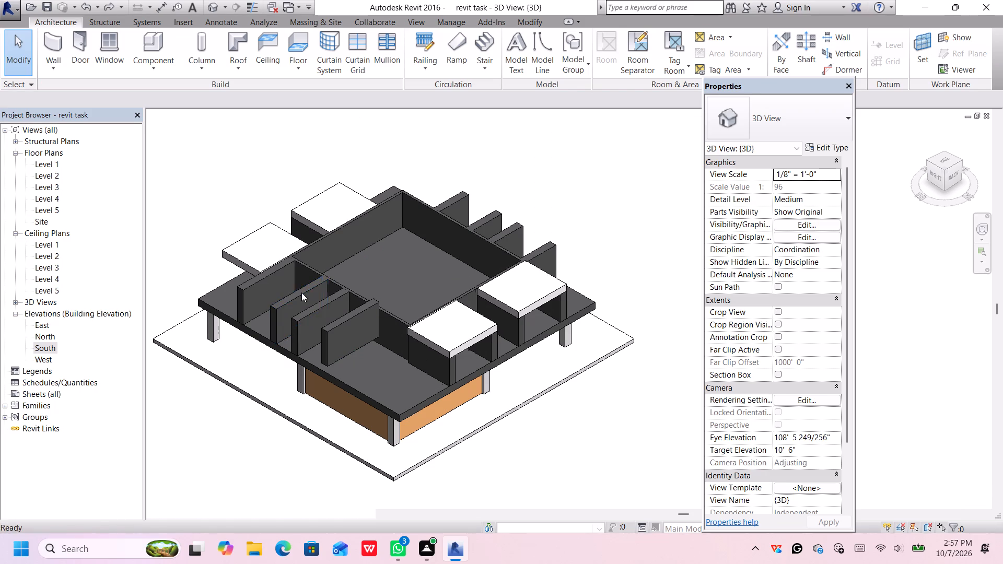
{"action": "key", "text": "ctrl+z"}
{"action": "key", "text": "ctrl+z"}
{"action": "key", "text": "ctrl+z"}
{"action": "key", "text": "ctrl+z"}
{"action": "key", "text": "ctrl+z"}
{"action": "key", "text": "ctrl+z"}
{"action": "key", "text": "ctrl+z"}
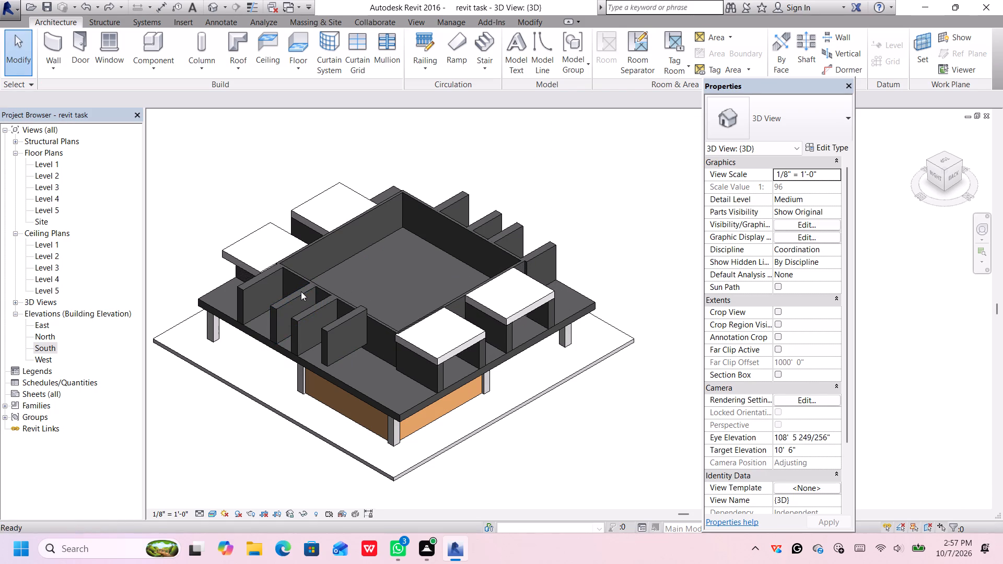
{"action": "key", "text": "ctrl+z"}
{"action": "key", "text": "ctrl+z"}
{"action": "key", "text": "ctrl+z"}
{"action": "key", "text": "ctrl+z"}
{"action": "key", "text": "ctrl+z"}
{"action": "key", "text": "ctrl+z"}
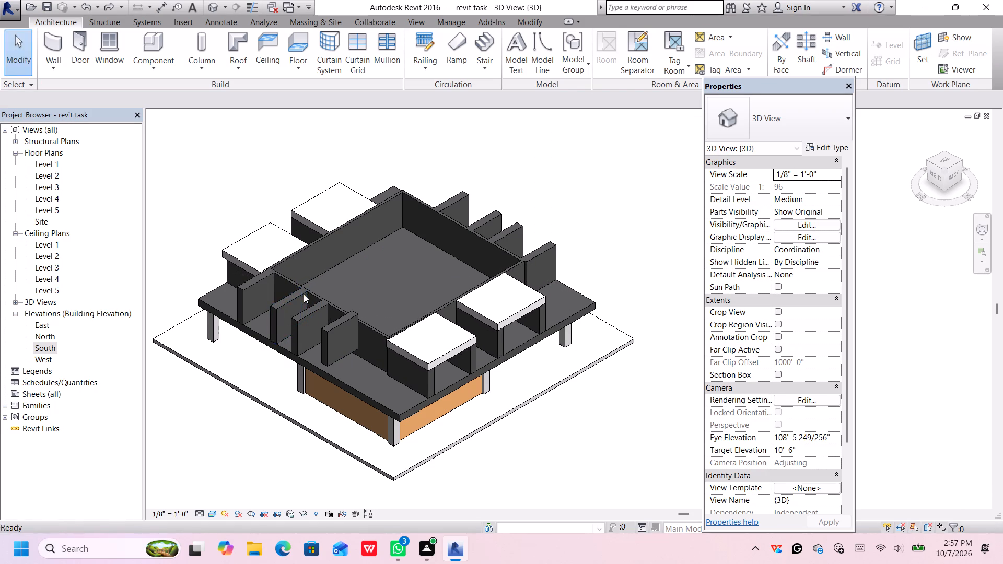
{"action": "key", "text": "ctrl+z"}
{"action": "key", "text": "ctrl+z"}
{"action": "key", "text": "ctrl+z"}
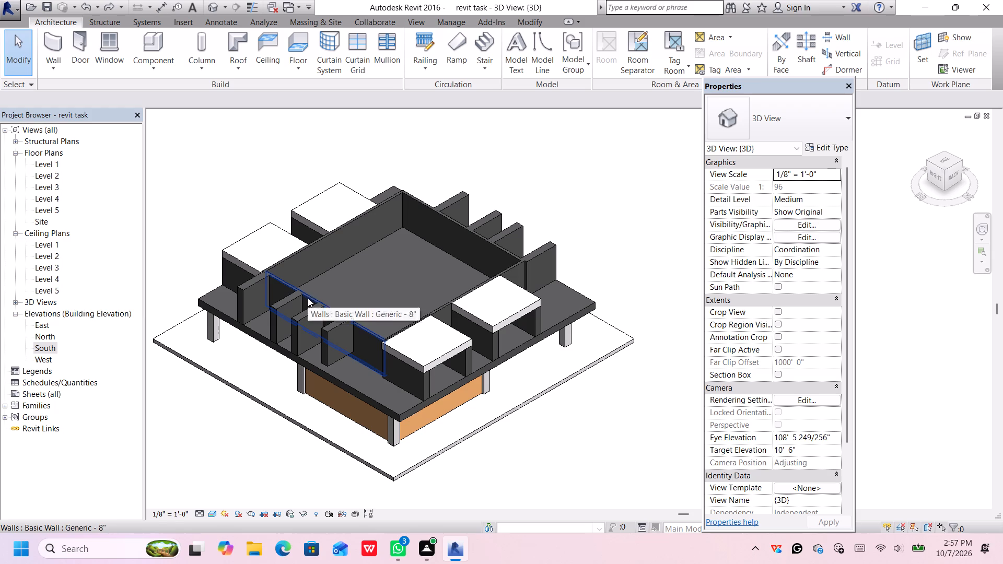
Undo the cross wall drawn on the right side and the deletion of that side's rearmost cross wall.
{"action": "key", "text": "ctrl+z"}
{"action": "key", "text": "ctrl+z"}
{"action": "key", "text": "ctrl+z"}
{"action": "key", "text": "ctrl+z"}
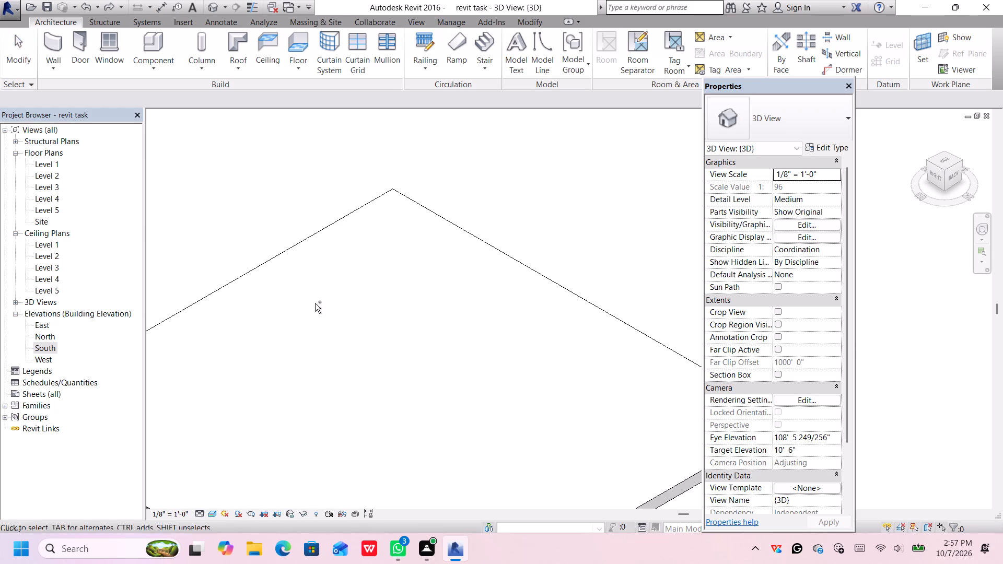
{"action": "key", "text": "ctrl+z"}
{"action": "key", "text": "ctrl+z"}
{"action": "scroll", "coordinate": [437, 308], "scroll_direction": "down", "scroll_amount": 3, "text": "ctrl"}
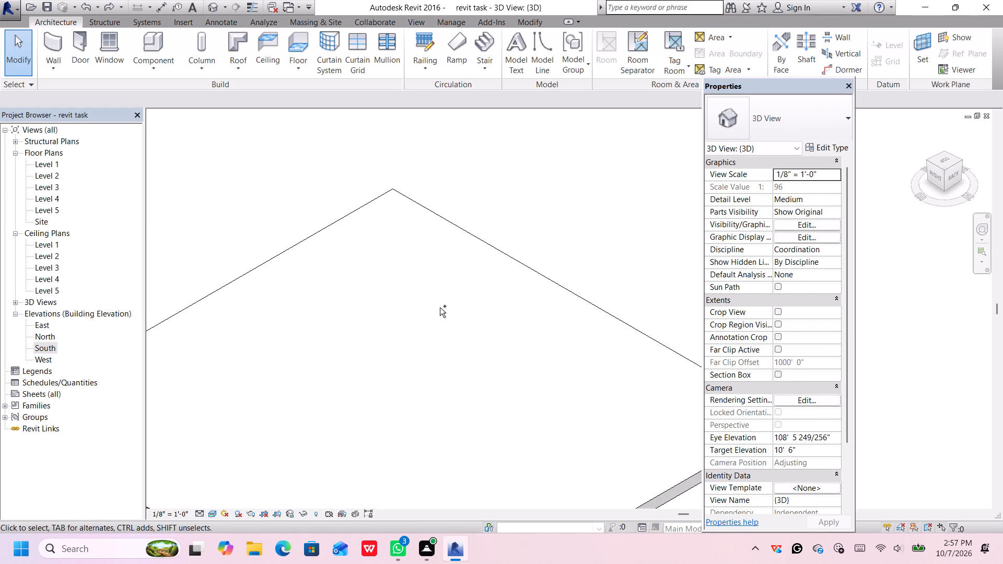
{"action": "scroll", "coordinate": [440, 308], "scroll_direction": "down", "scroll_amount": 2, "text": "ctrl"}
{"action": "key", "text": "ctrl+z"}
{"action": "key", "text": "ctrl+z"}
{"action": "scroll", "coordinate": [554, 260], "scroll_direction": "down", "scroll_amount": 3, "text": "ctrl"}
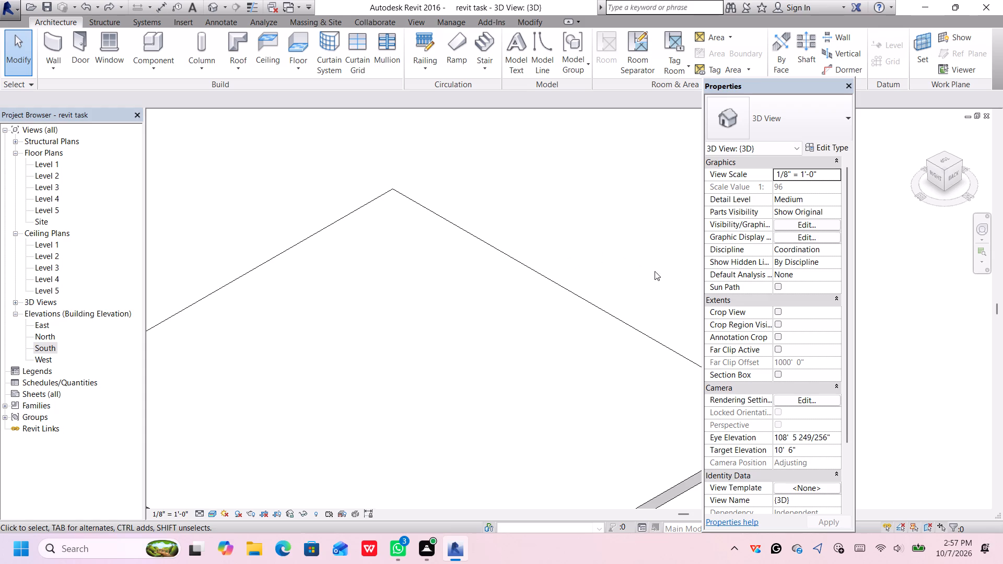
{"action": "scroll", "coordinate": [654, 290], "scroll_direction": "down", "scroll_amount": 11}
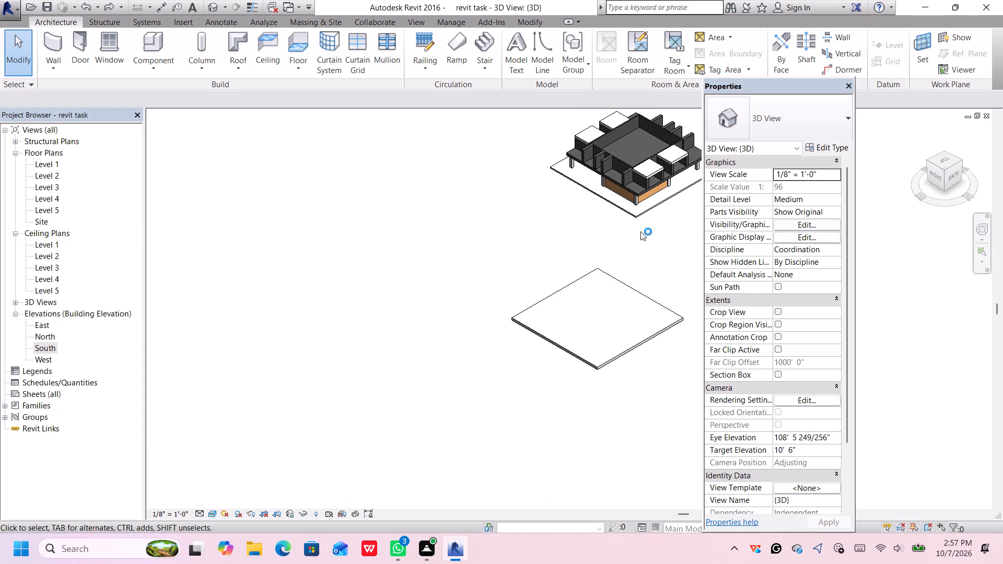
{"action": "middle_click_drag", "start_coordinate": [638, 233], "coordinate": [590, 320]}
{"action": "scroll", "coordinate": [562, 259], "scroll_direction": "up", "scroll_amount": 5}
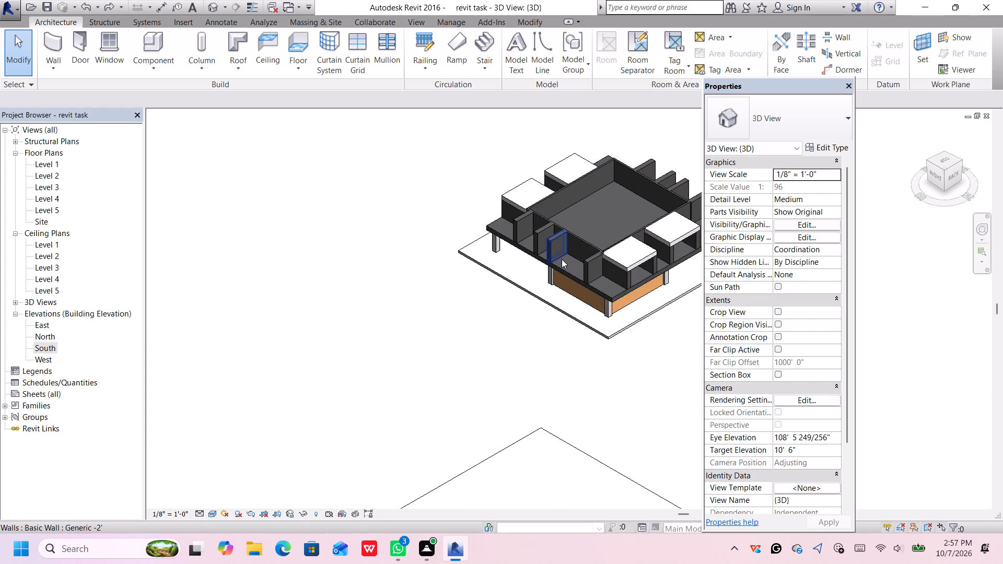
{"action": "middle_click_drag", "start_coordinate": [569, 275], "coordinate": [553, 280]}
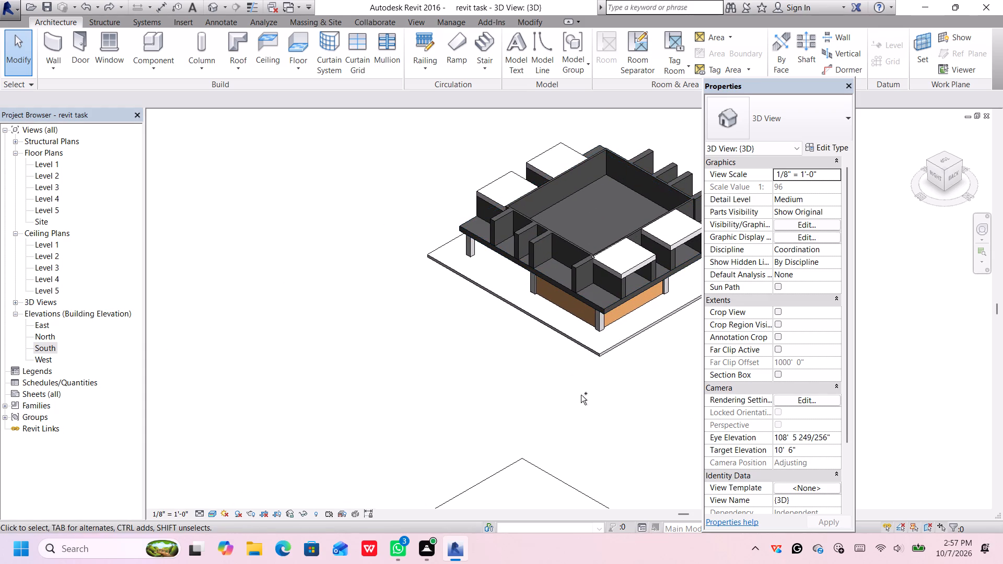
Undo the shift of the three frontmost Generic -2' cross walls on the right side toward the front.
{"action": "key", "text": "ctrl+z"}
{"action": "key", "text": "ctrl+z"}
{"action": "key", "text": "ctrl+z"}
{"action": "key", "text": "ctrl+z"}
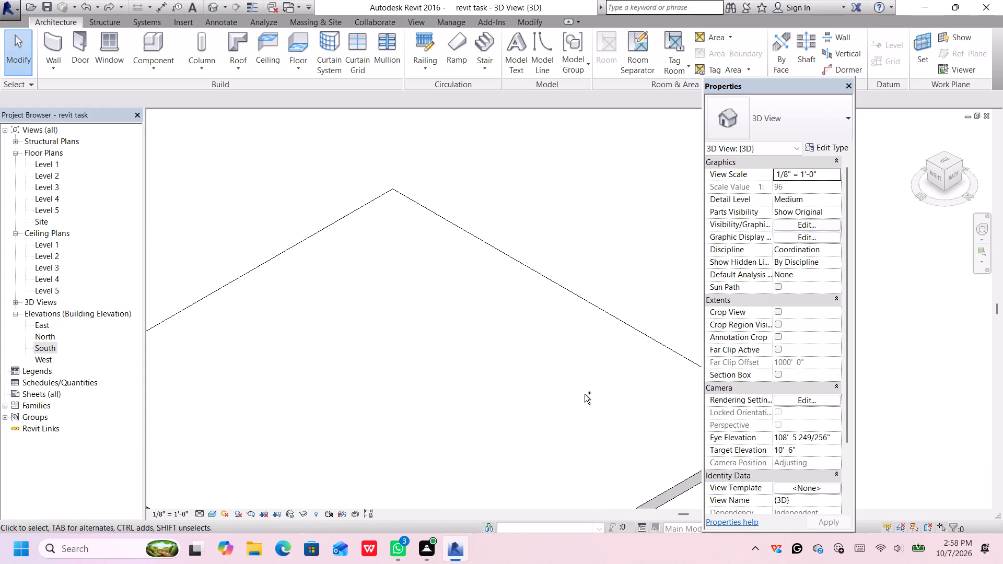
{"action": "key", "text": "ctrl+z"}
{"action": "key", "text": "ctrl+z"}
{"action": "scroll", "coordinate": [600, 324], "scroll_direction": "down", "scroll_amount": 9}
{"action": "middle_click_drag", "start_coordinate": [611, 304], "coordinate": [608, 310]}
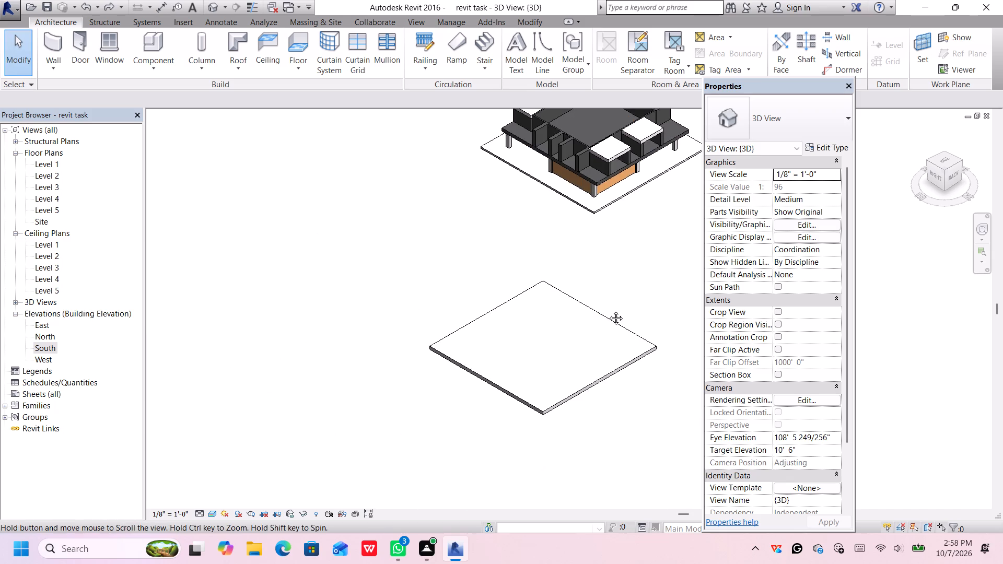
{"action": "middle_click_drag", "start_coordinate": [608, 310], "coordinate": [562, 471]}
{"action": "scroll", "coordinate": [493, 356], "scroll_direction": "up", "scroll_amount": 4}
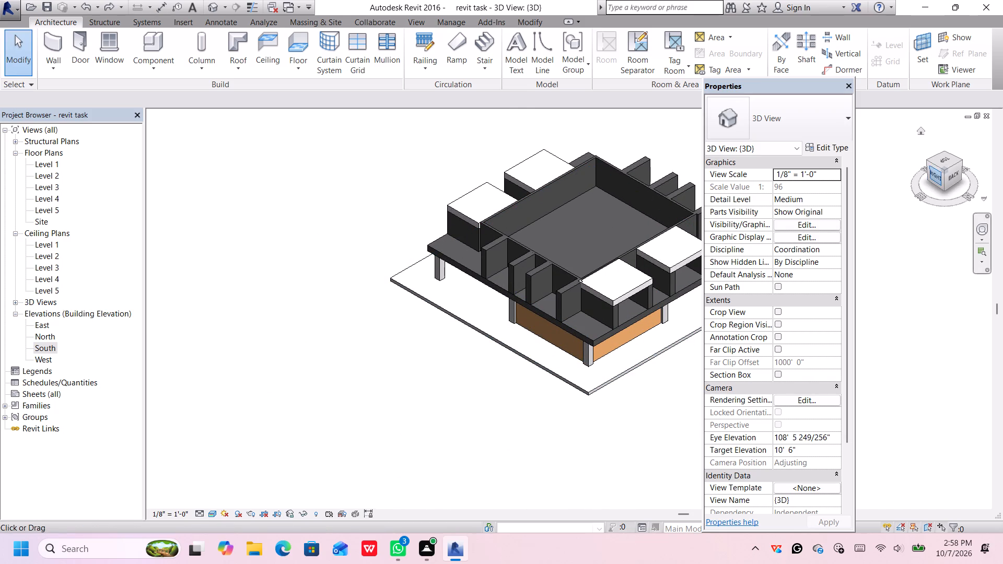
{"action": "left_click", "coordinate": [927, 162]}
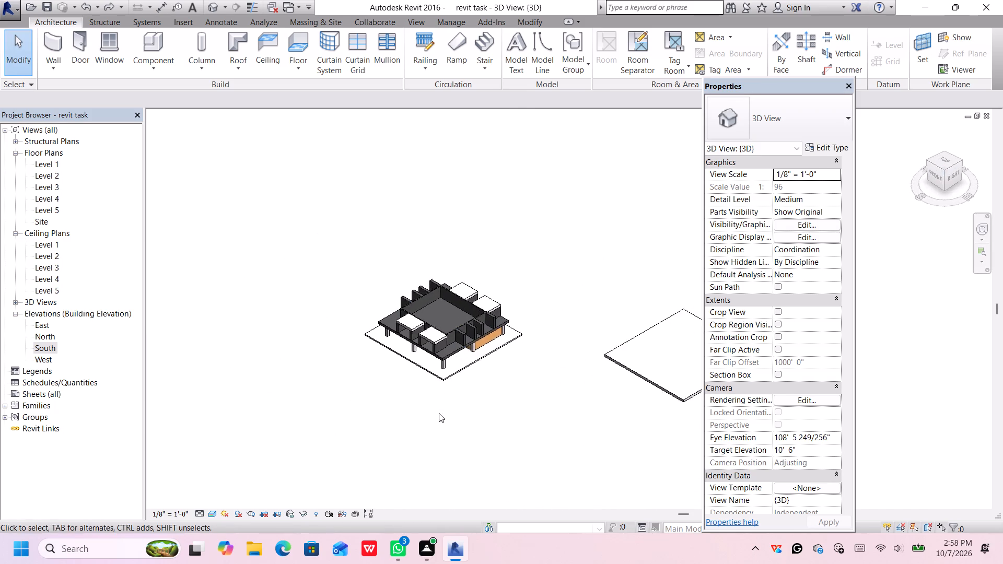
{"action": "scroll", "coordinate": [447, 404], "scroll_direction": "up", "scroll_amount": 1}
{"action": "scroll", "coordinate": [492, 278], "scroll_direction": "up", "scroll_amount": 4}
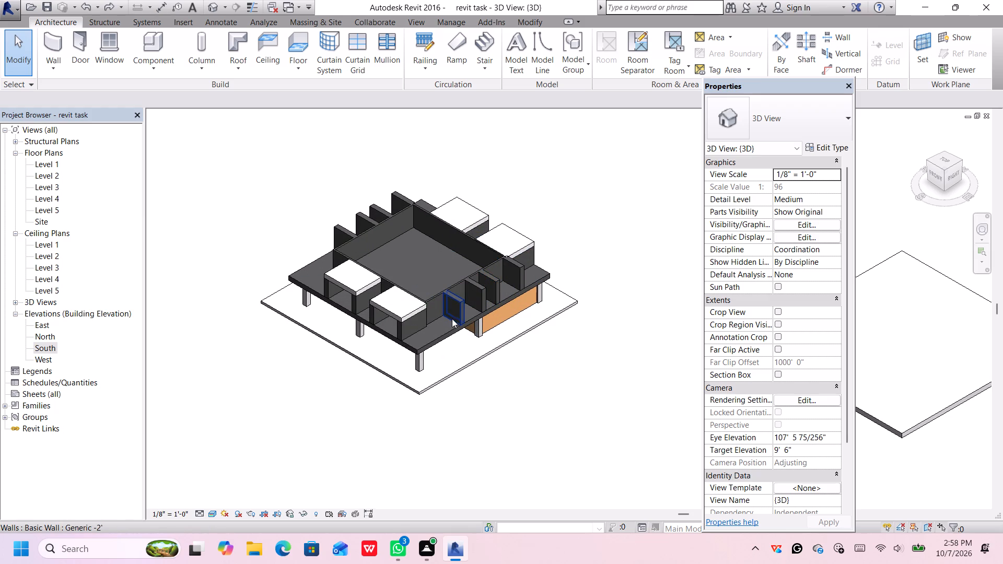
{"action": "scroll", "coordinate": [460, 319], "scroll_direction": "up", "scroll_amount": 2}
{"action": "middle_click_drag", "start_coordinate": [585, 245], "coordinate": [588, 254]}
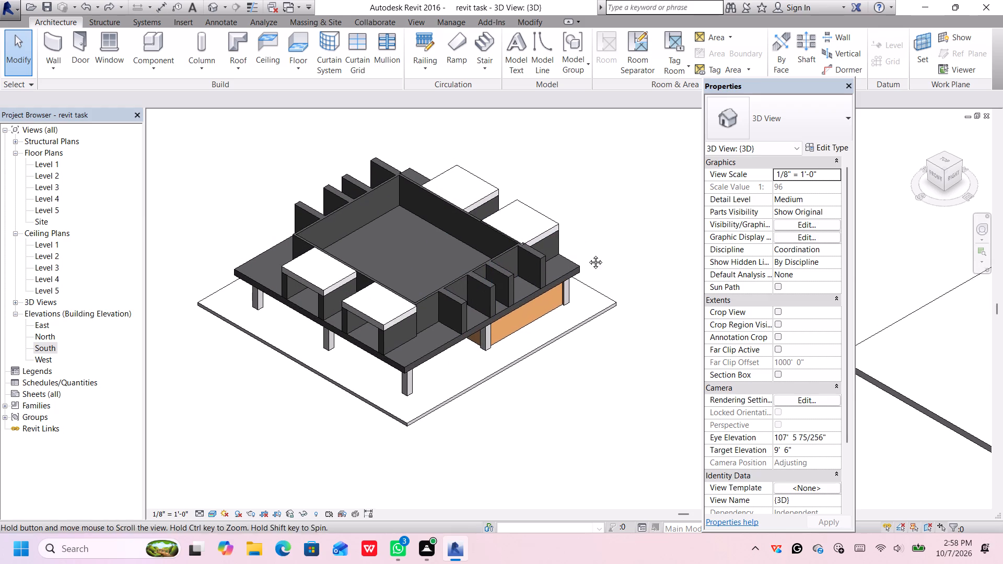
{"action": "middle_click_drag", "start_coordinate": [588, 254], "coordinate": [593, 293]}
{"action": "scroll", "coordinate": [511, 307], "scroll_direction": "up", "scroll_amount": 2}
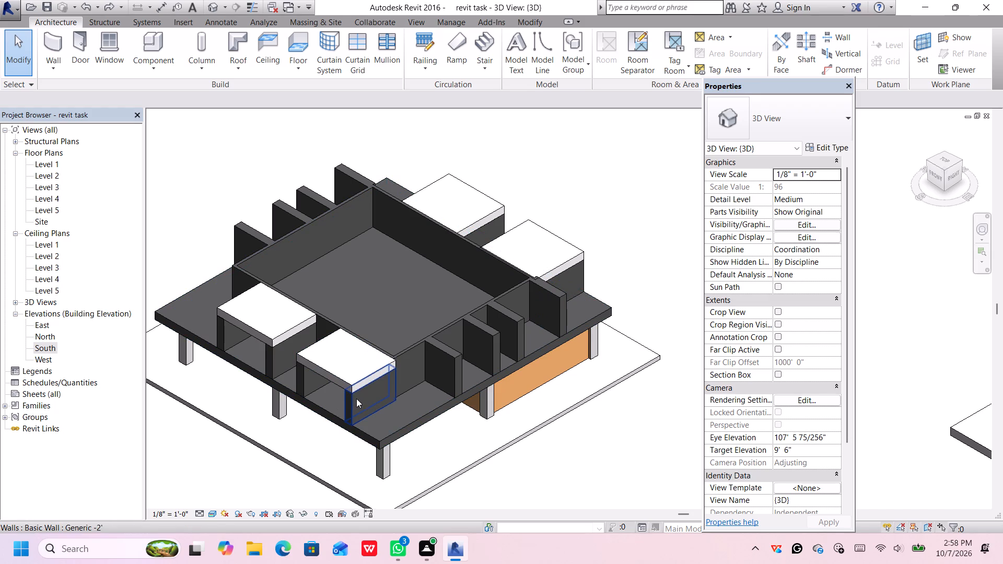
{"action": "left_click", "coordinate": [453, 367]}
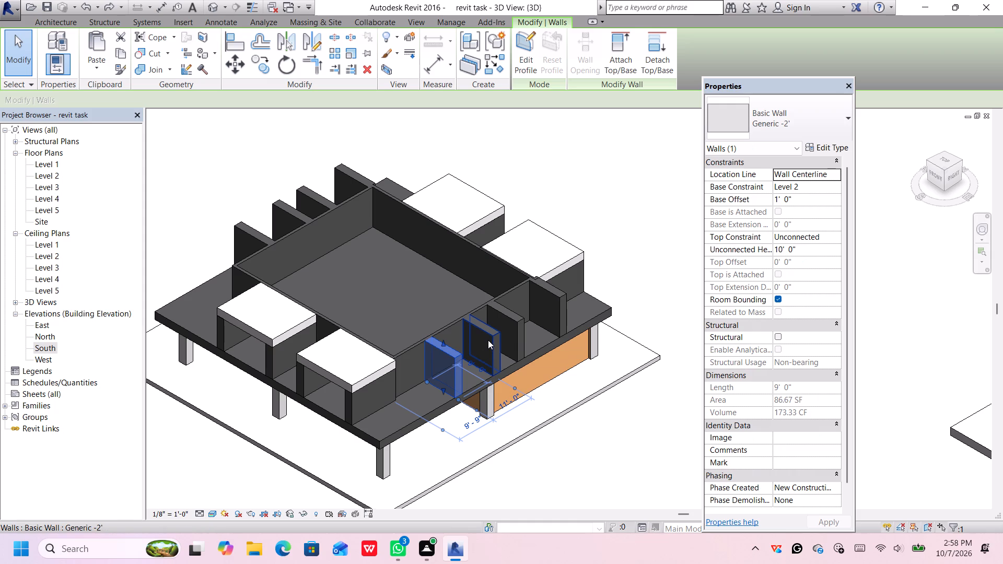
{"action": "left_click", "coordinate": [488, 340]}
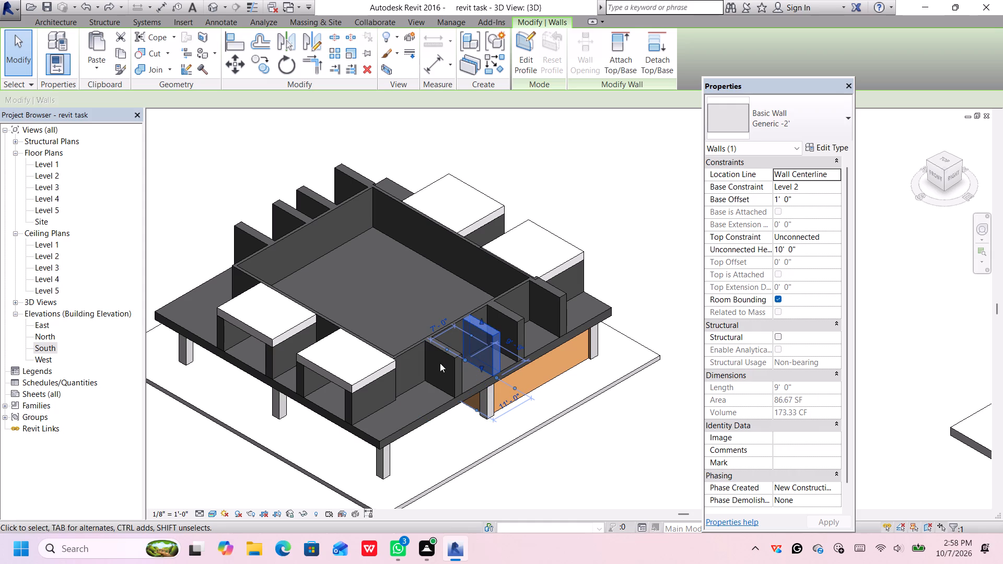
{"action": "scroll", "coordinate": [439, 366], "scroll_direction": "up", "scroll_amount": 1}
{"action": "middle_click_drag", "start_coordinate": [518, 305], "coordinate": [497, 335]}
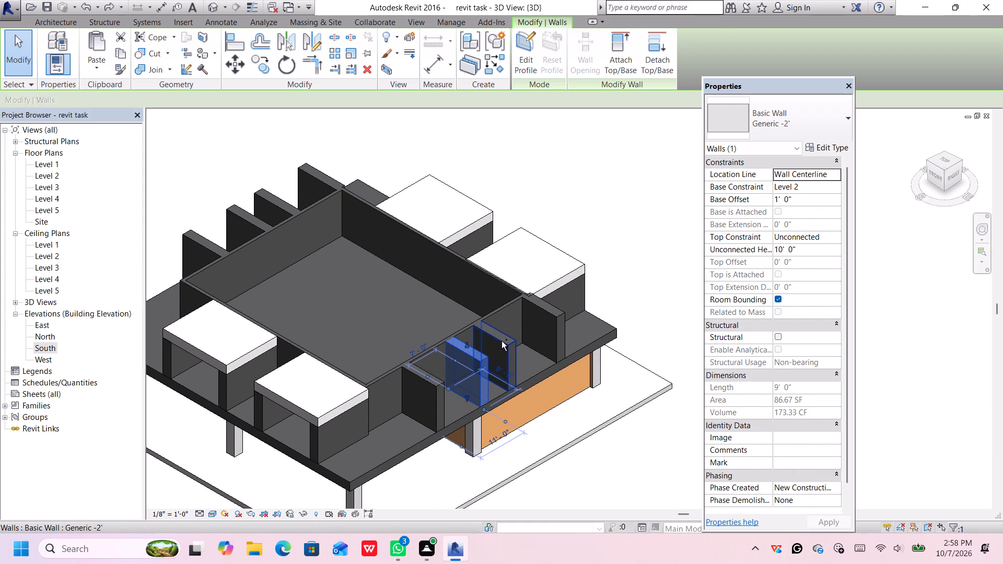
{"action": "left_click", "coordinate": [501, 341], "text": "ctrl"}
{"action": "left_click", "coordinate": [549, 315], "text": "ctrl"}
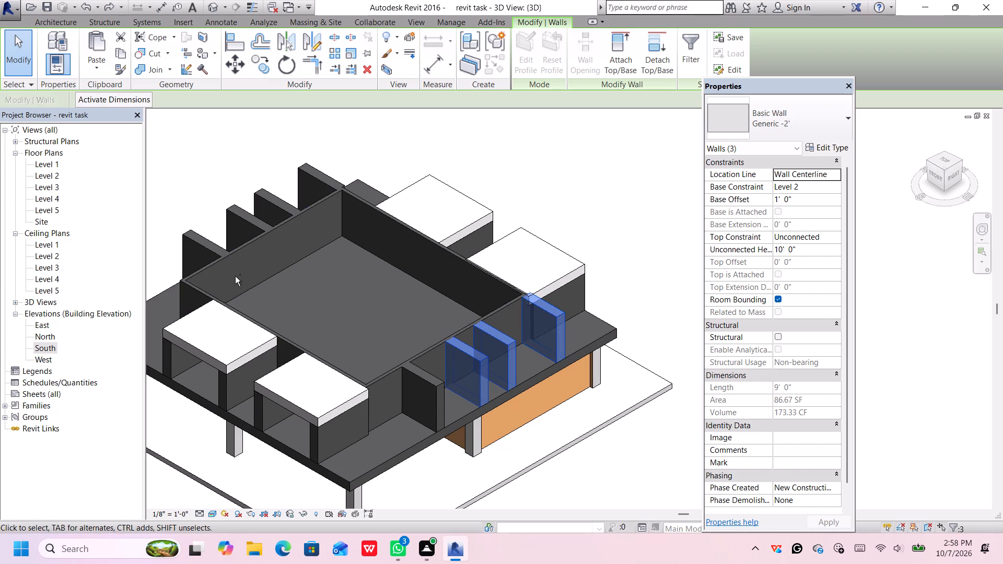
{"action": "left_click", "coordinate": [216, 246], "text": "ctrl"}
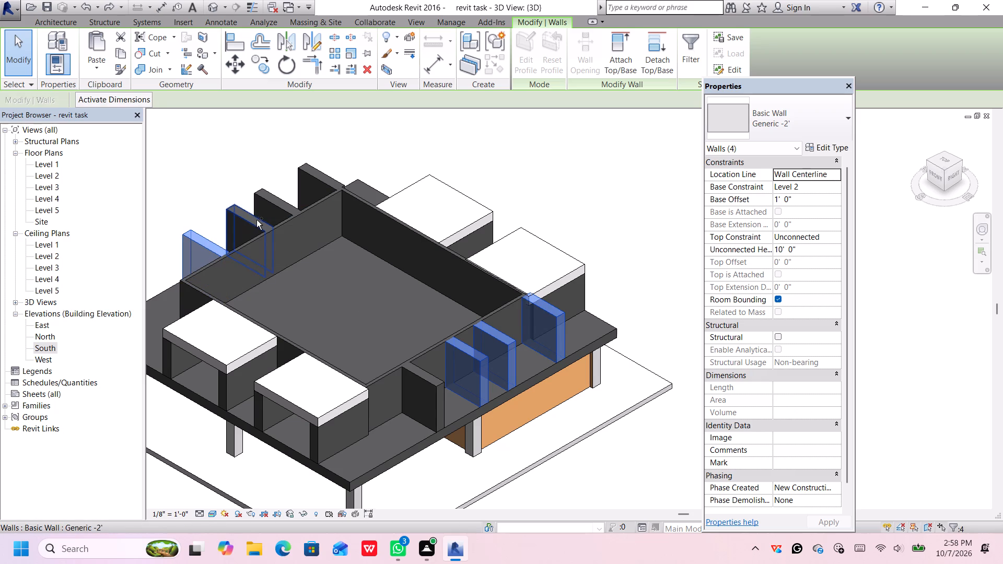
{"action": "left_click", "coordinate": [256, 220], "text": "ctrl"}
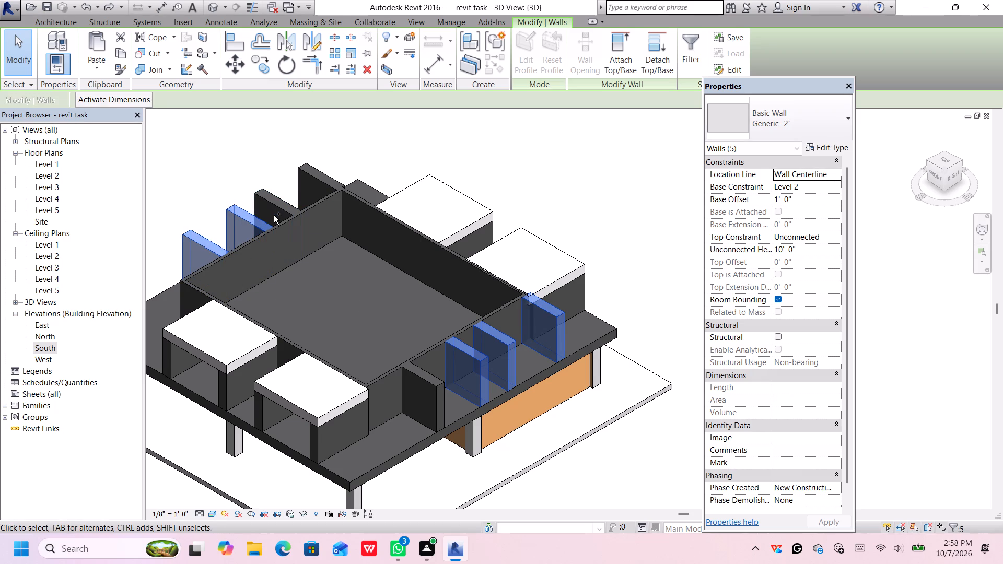
Undo the most recent remaining edit to the model.
{"action": "key", "text": "ctrl+z"}
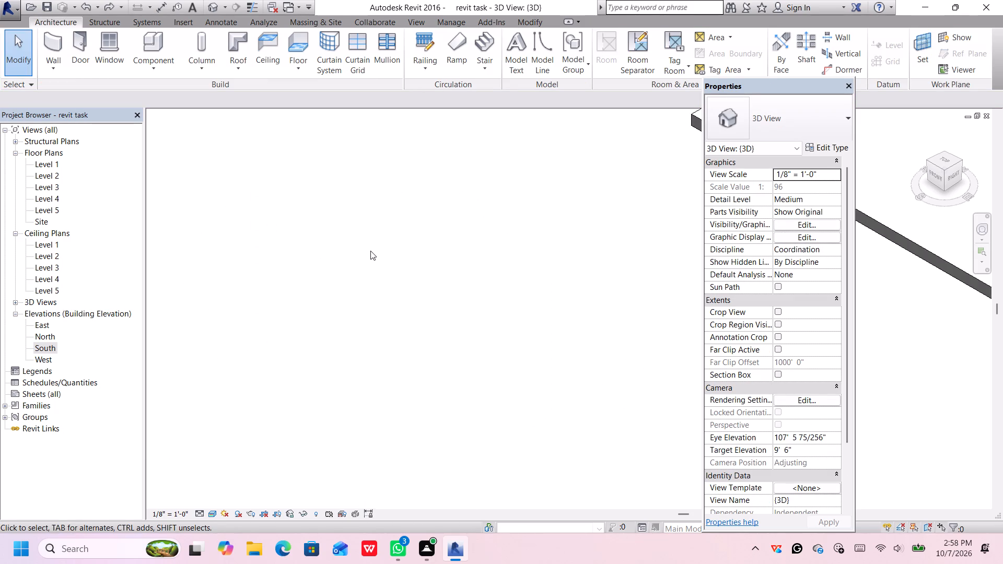
Select the three frontmost Generic -2' cross walls on the building's right side together.
{"action": "scroll", "coordinate": [373, 249], "scroll_direction": "down", "scroll_amount": 6}
{"action": "middle_click_drag", "start_coordinate": [303, 206], "coordinate": [376, 384]}
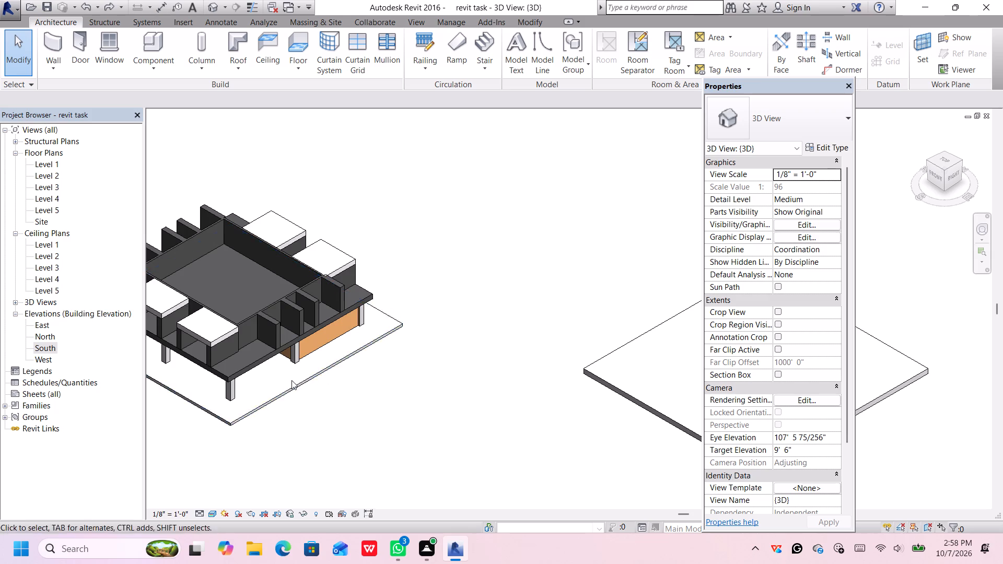
{"action": "middle_click_drag", "start_coordinate": [293, 382], "coordinate": [416, 410]}
{"action": "scroll", "coordinate": [403, 342], "scroll_direction": "up", "scroll_amount": 3}
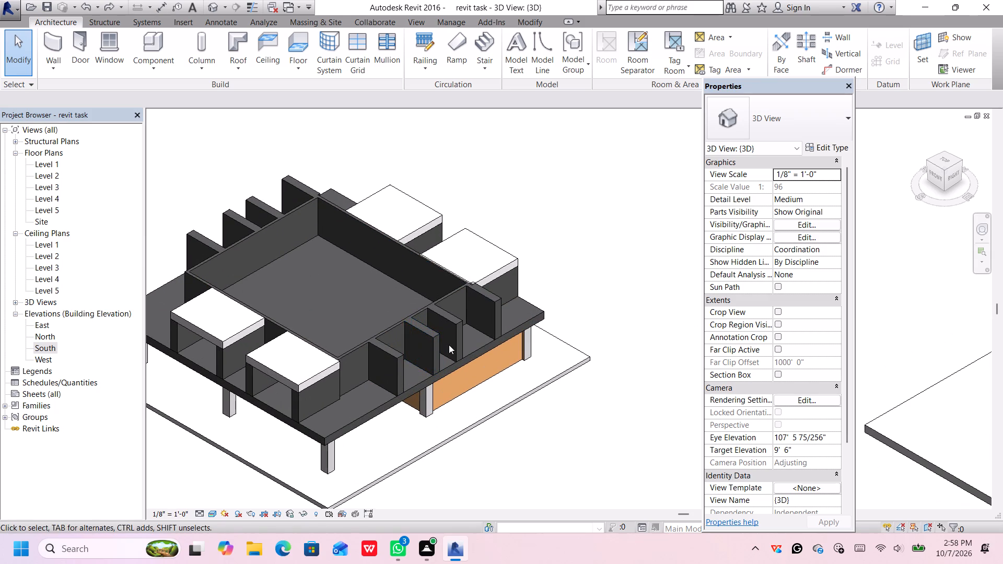
{"action": "left_click", "coordinate": [429, 335], "text": "ctrl"}
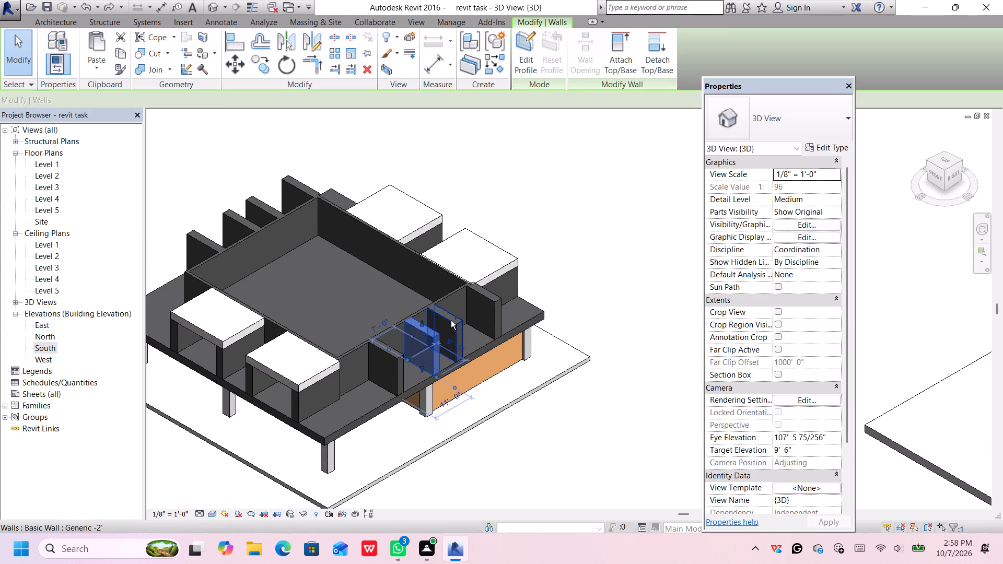
{"action": "left_click", "coordinate": [453, 318], "text": "ctrl"}
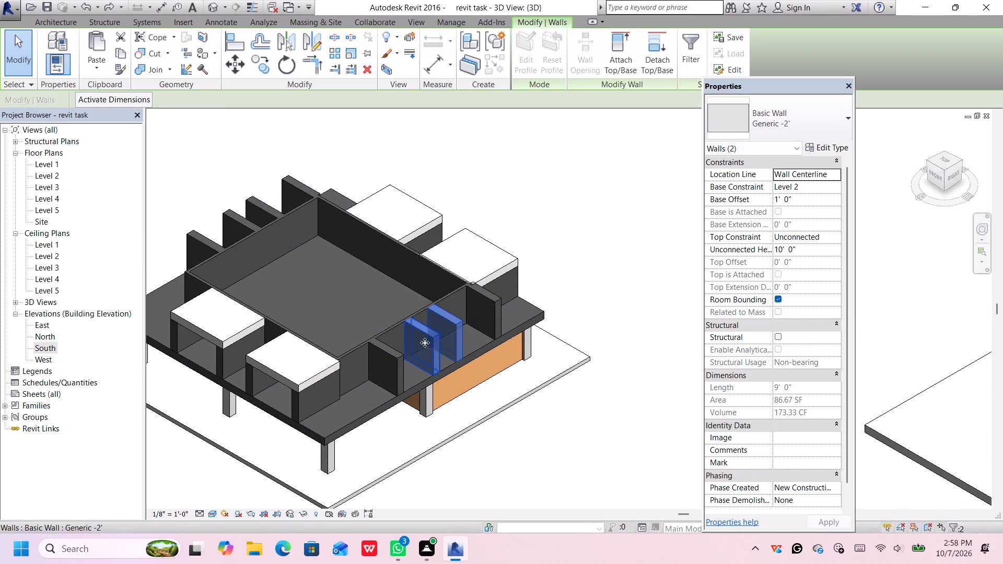
{"action": "left_click", "coordinate": [399, 360], "text": "ctrl"}
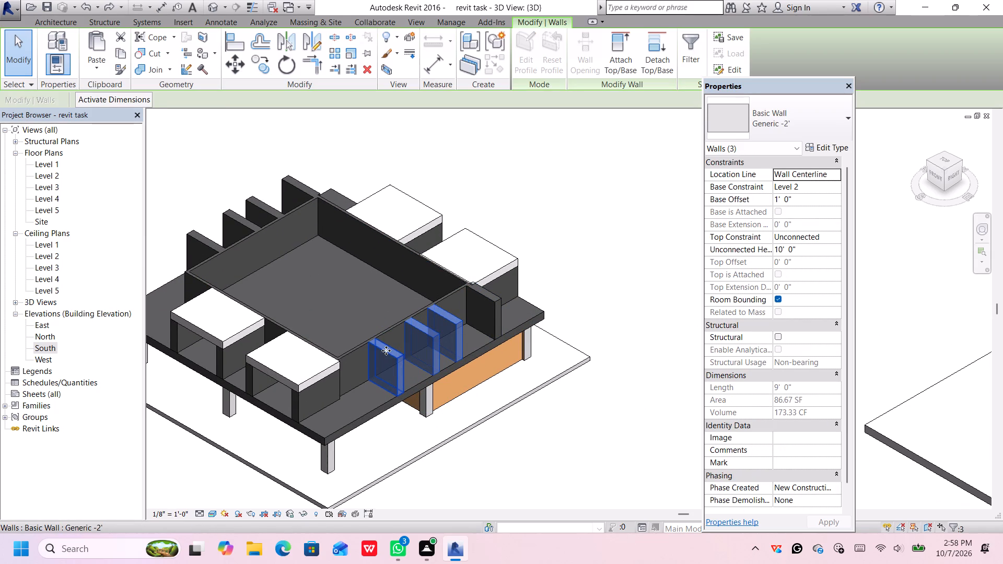
Add the three fin walls on the building's left side to the selection of three right-side fin walls.
{"action": "left_click", "coordinate": [290, 189], "text": "ctrl"}
{"action": "left_click", "coordinate": [256, 203], "text": "ctrl"}
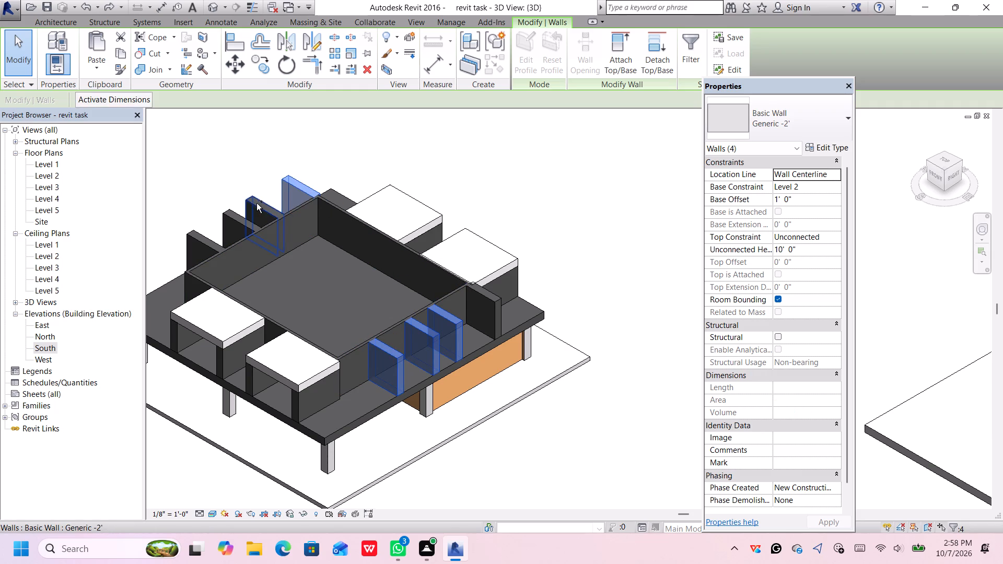
{"action": "left_click", "coordinate": [240, 220], "text": "ctrl"}
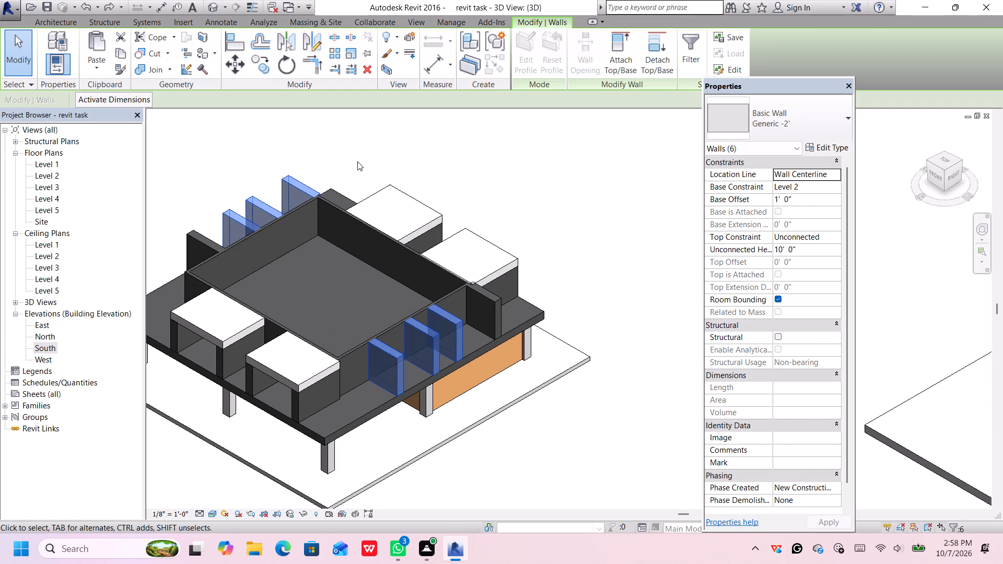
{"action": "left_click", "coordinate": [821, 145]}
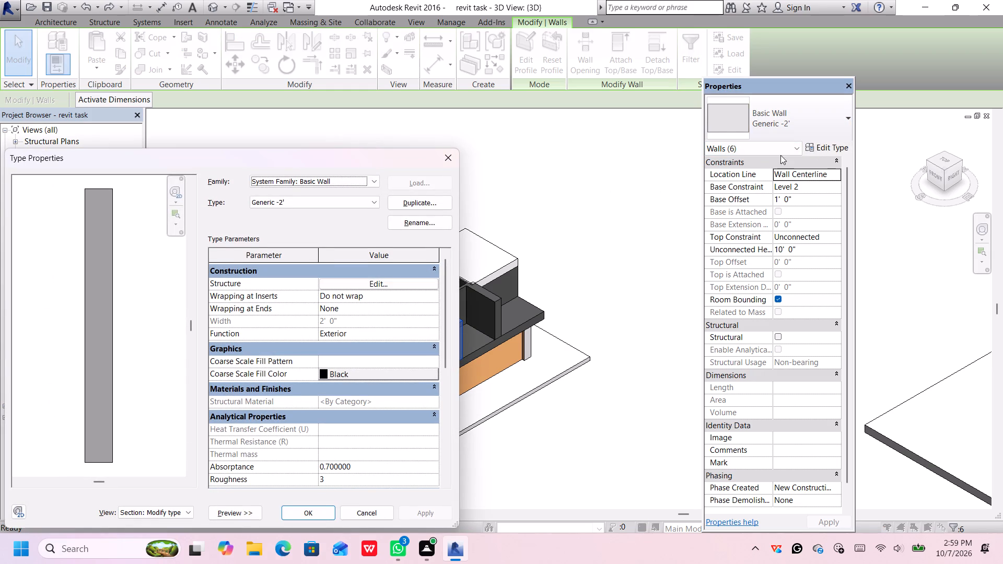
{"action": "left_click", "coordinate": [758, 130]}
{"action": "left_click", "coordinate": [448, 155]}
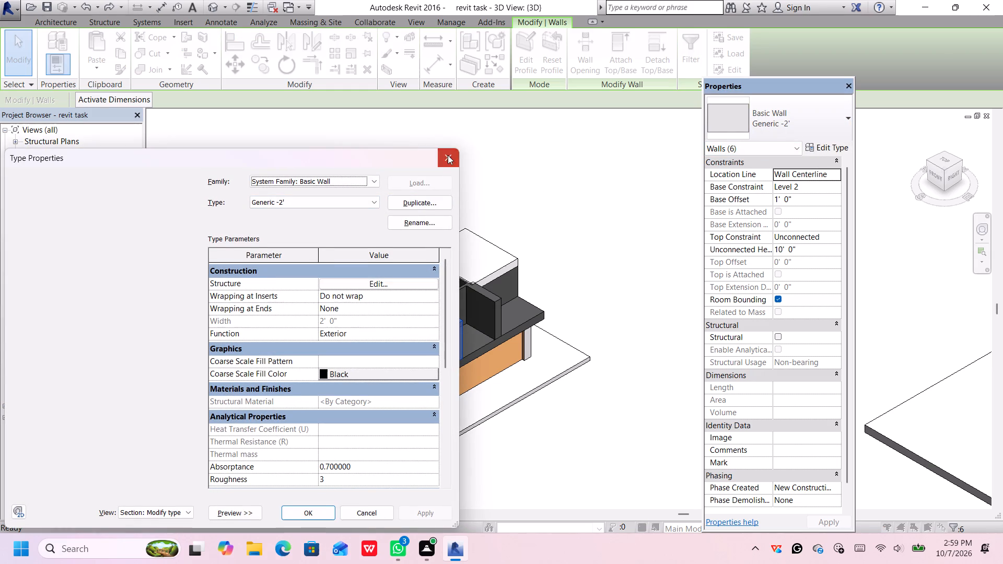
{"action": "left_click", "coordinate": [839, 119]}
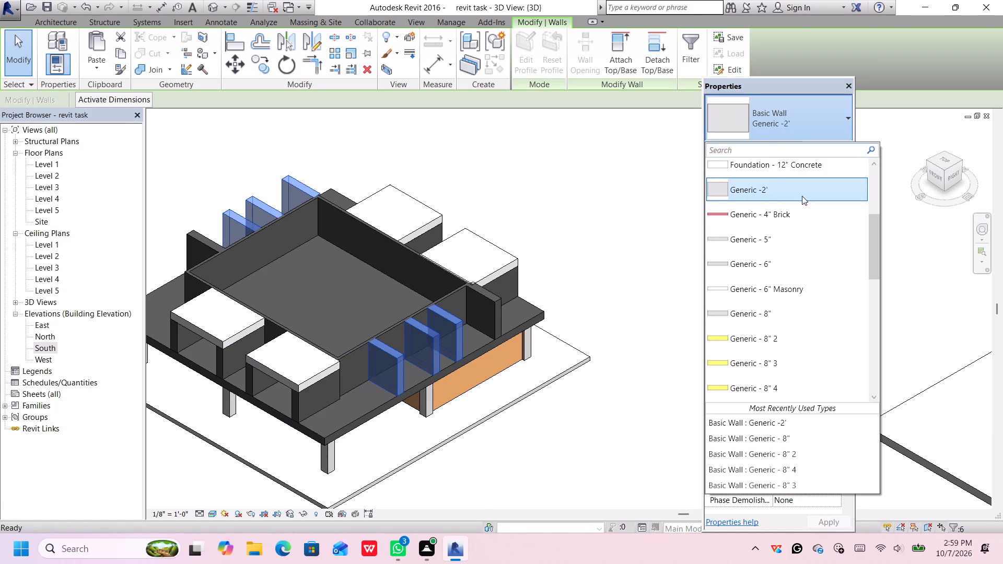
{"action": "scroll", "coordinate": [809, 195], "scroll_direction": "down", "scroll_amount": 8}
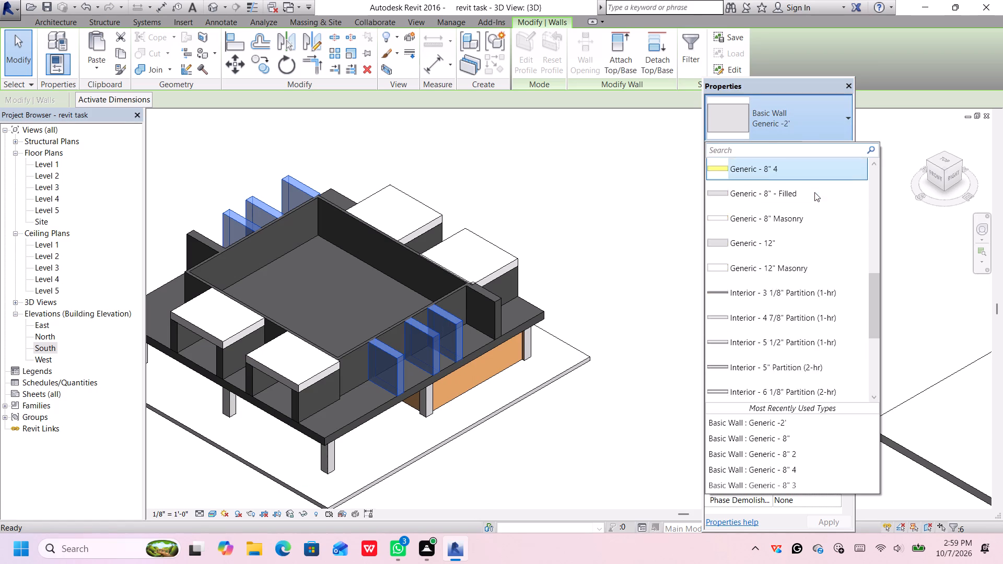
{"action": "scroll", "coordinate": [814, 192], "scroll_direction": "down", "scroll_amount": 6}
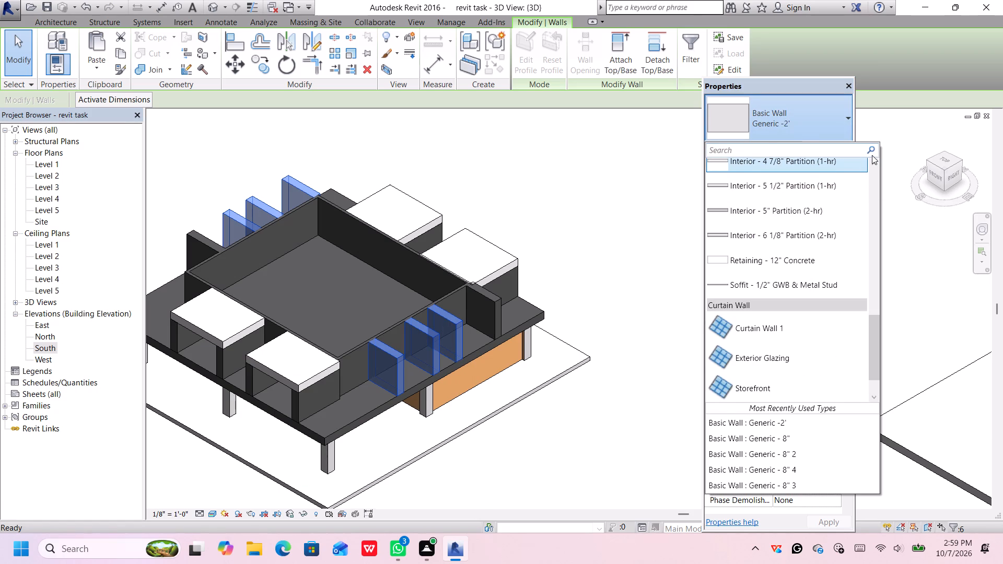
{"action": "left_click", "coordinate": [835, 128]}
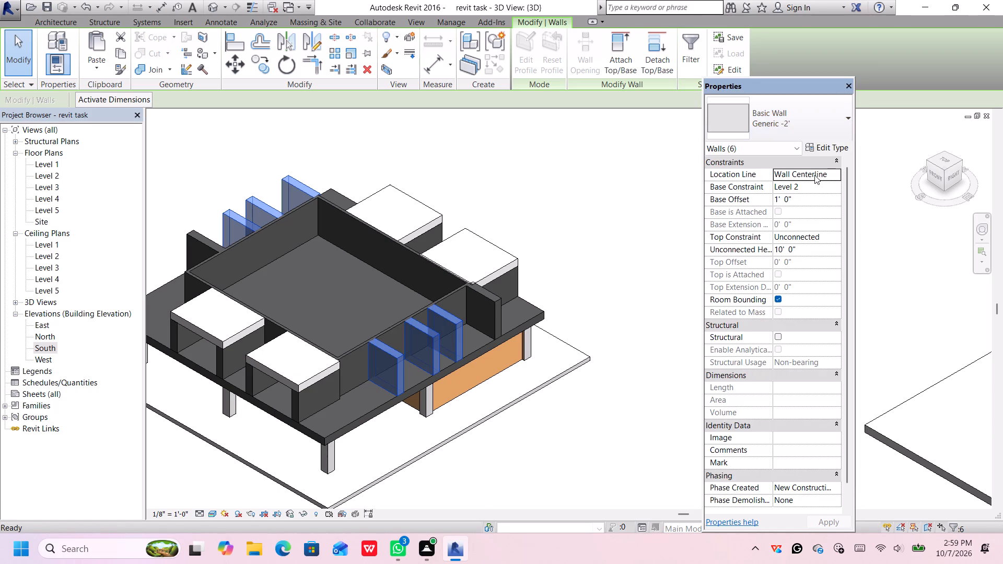
Duplicate the wall type of the six selected fin walls as Generic -2' 2.
{"action": "left_click", "coordinate": [814, 175]}
{"action": "left_click", "coordinate": [826, 147]}
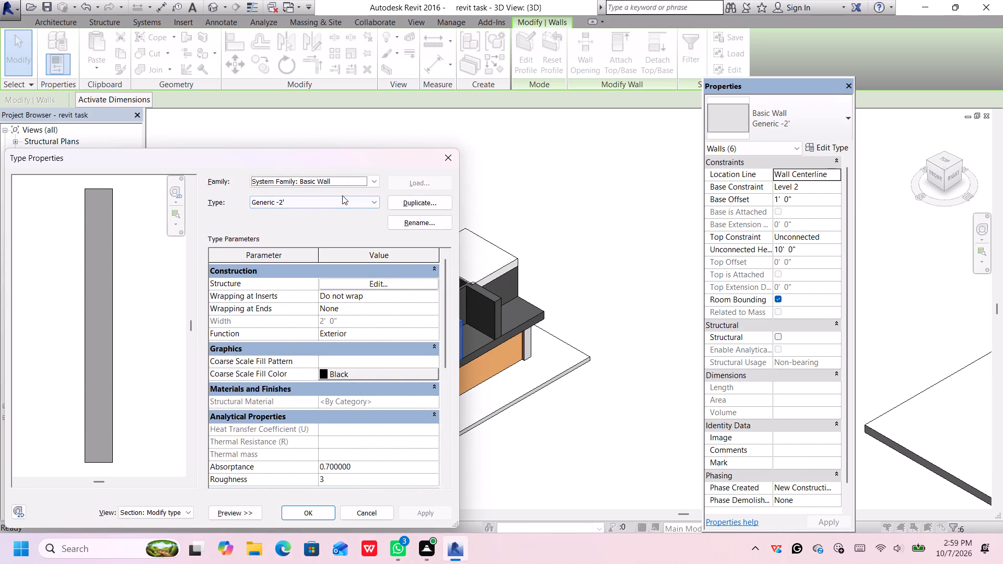
{"action": "left_click", "coordinate": [413, 199]}
{"action": "left_click", "coordinate": [229, 363]}
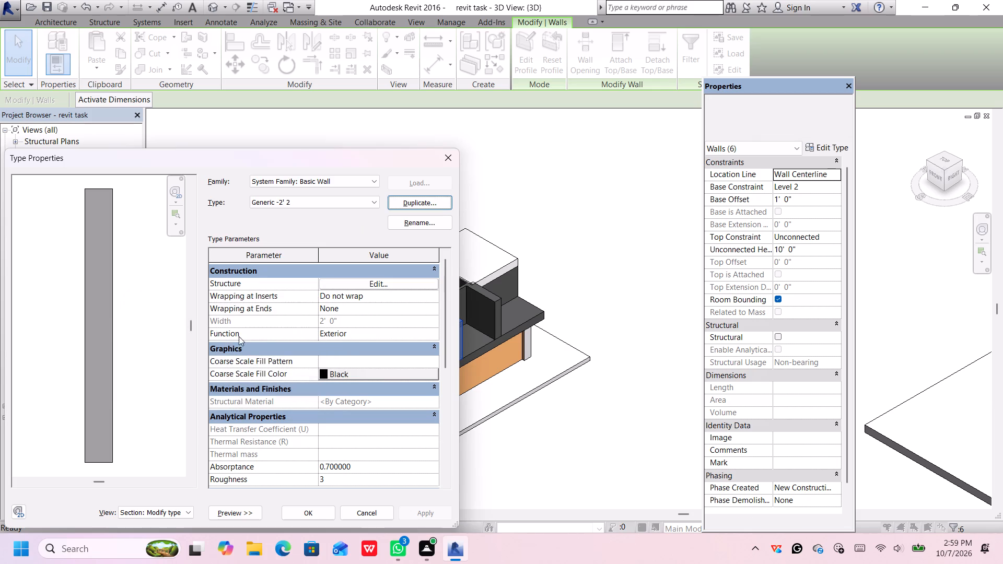
Assign the Damp-proofing material to the structure layer of Generic -2' 2 and apply the type to the six fin walls.
{"action": "left_click", "coordinate": [367, 279]}
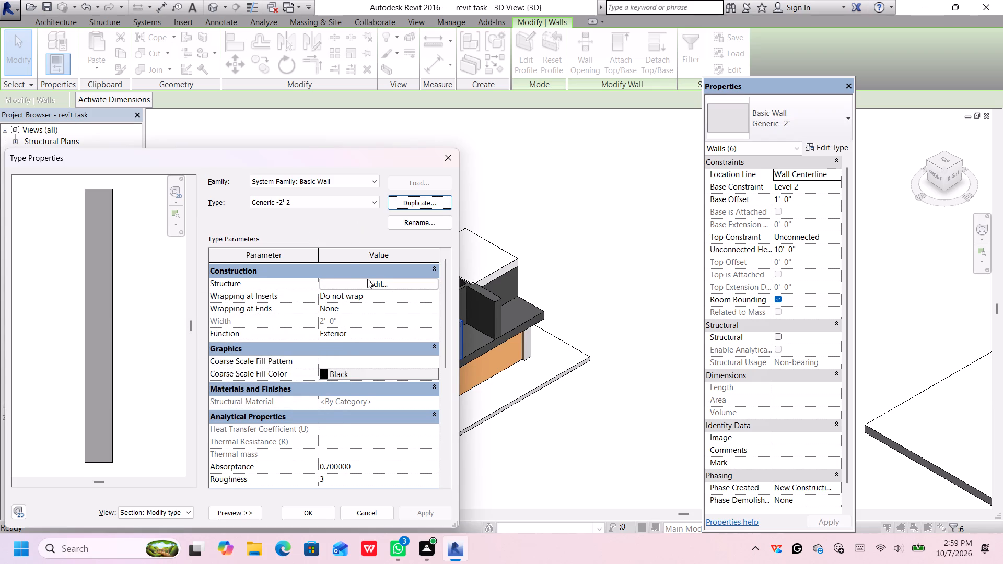
{"action": "left_click", "coordinate": [315, 293]}
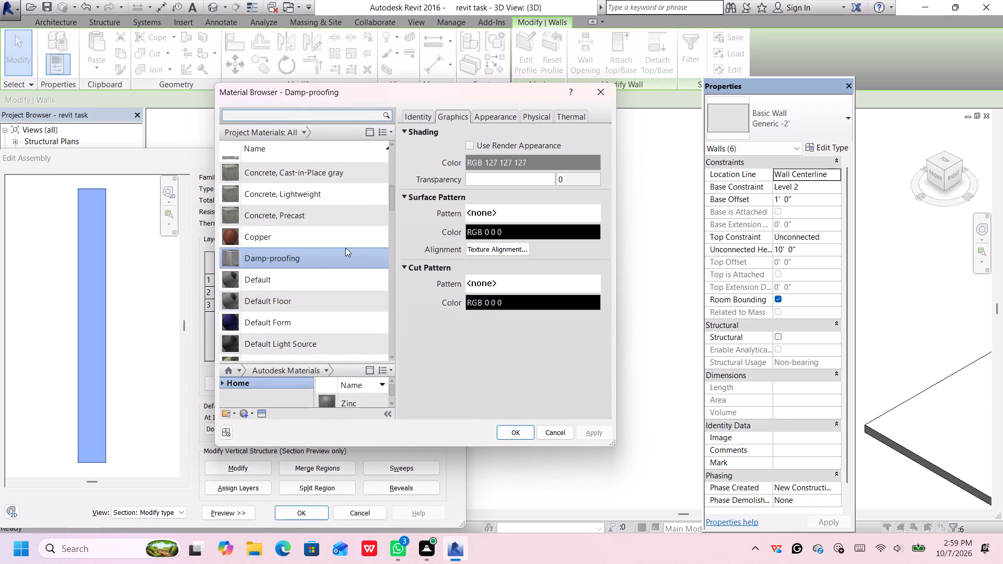
{"action": "scroll", "coordinate": [279, 219], "scroll_direction": "up", "scroll_amount": 6}
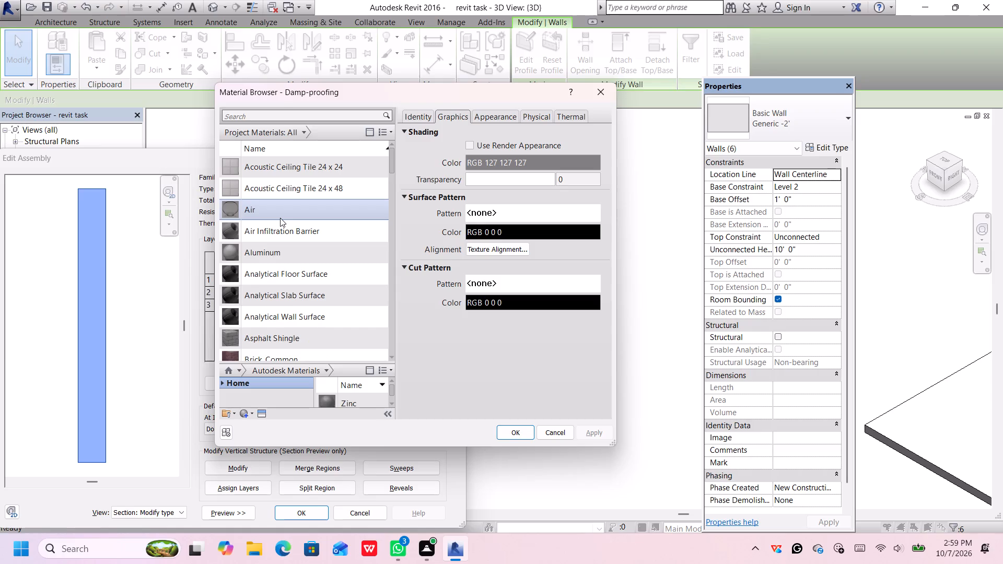
{"action": "scroll", "coordinate": [280, 218], "scroll_direction": "up", "scroll_amount": 2}
{"action": "scroll", "coordinate": [280, 218], "scroll_direction": "down", "scroll_amount": 3}
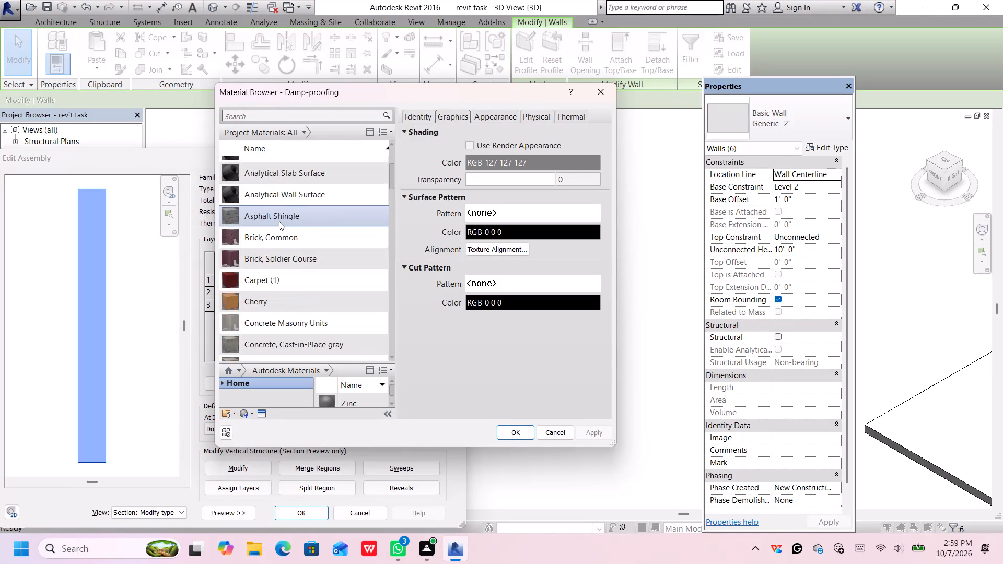
{"action": "left_click", "coordinate": [287, 264]}
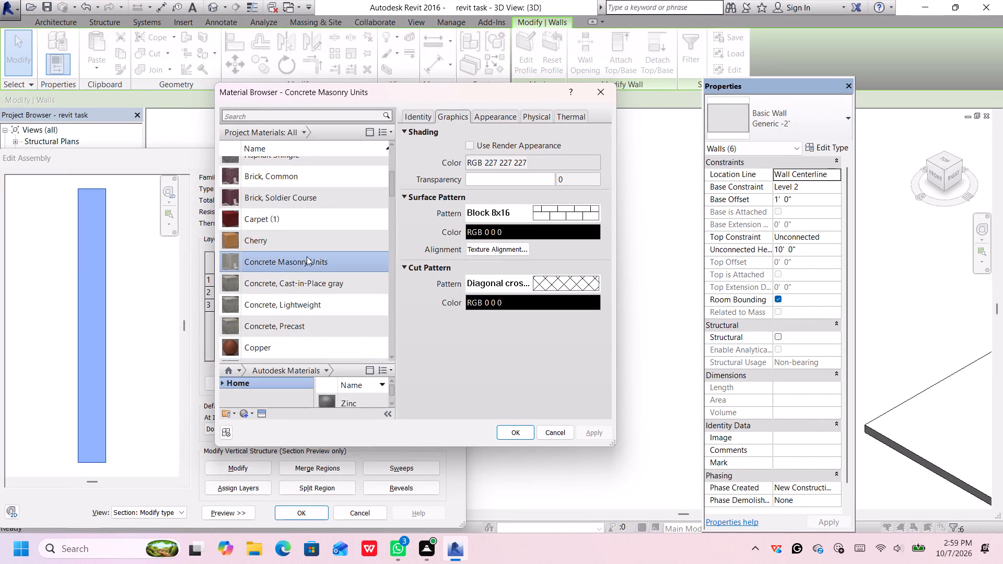
{"action": "scroll", "coordinate": [307, 254], "scroll_direction": "down", "scroll_amount": 1}
{"action": "scroll", "coordinate": [309, 252], "scroll_direction": "up", "scroll_amount": 2}
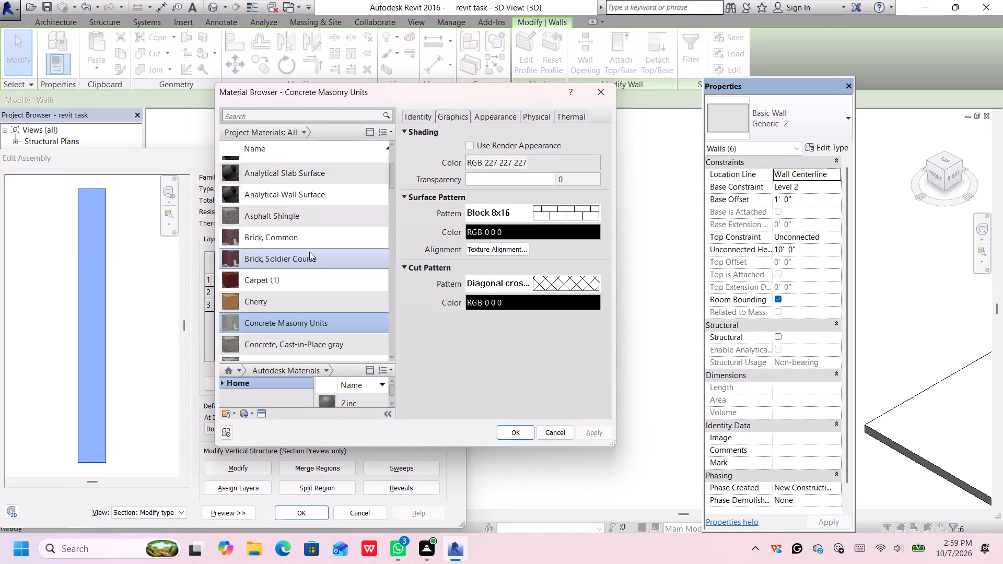
{"action": "scroll", "coordinate": [309, 251], "scroll_direction": "down", "scroll_amount": 1}
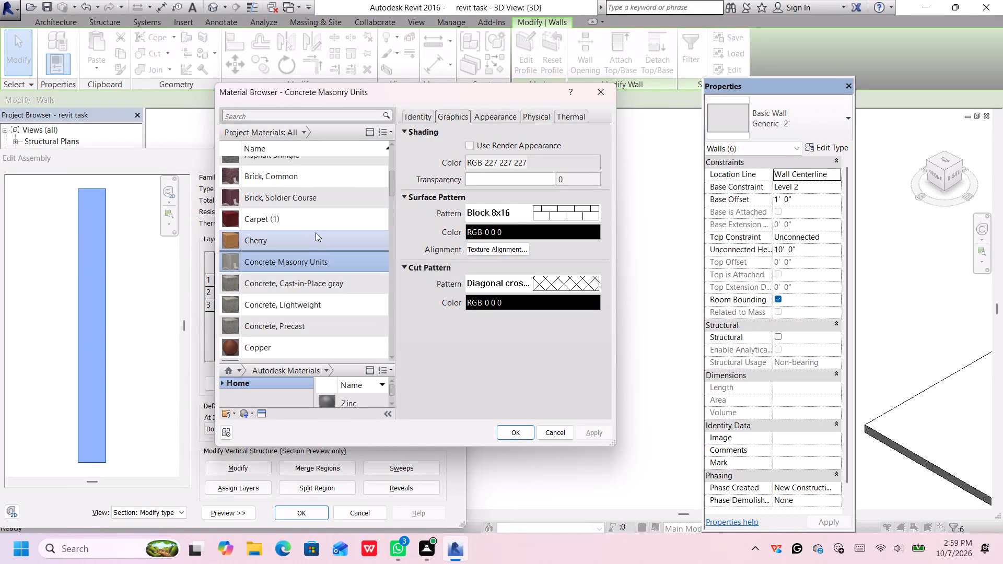
{"action": "scroll", "coordinate": [319, 231], "scroll_direction": "down", "scroll_amount": 1}
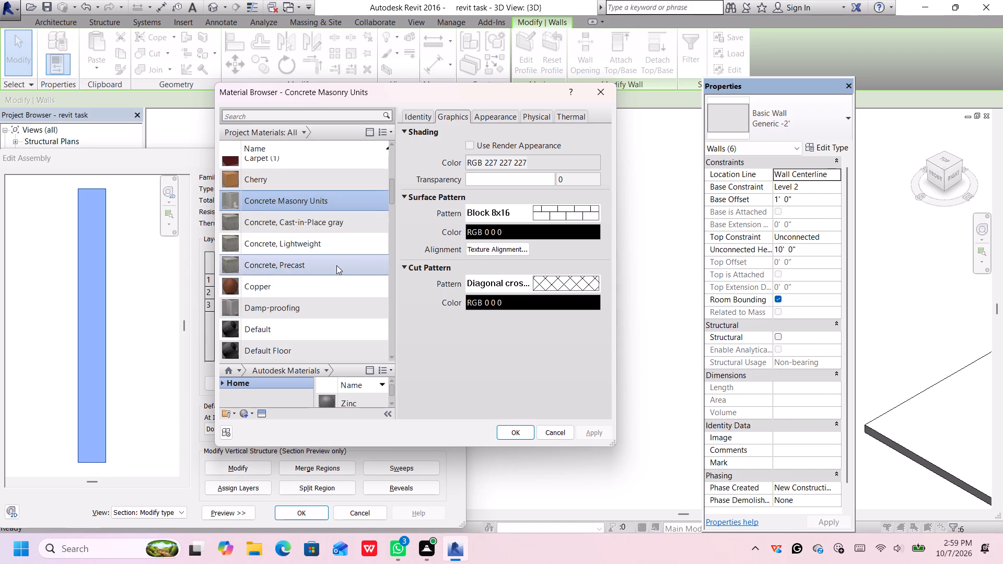
{"action": "left_click", "coordinate": [296, 305]}
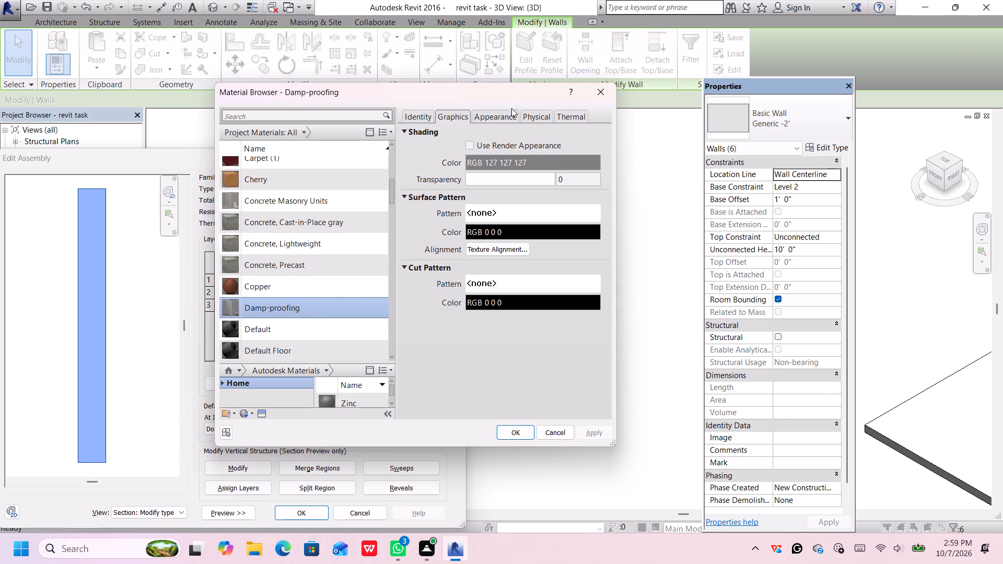
{"action": "left_click", "coordinate": [500, 115]}
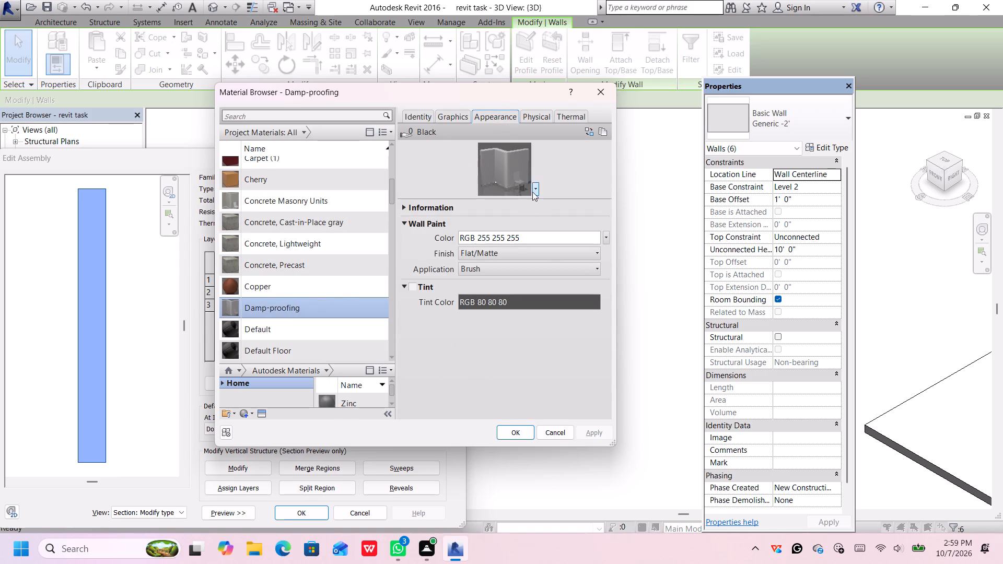
{"action": "left_click", "coordinate": [506, 431]}
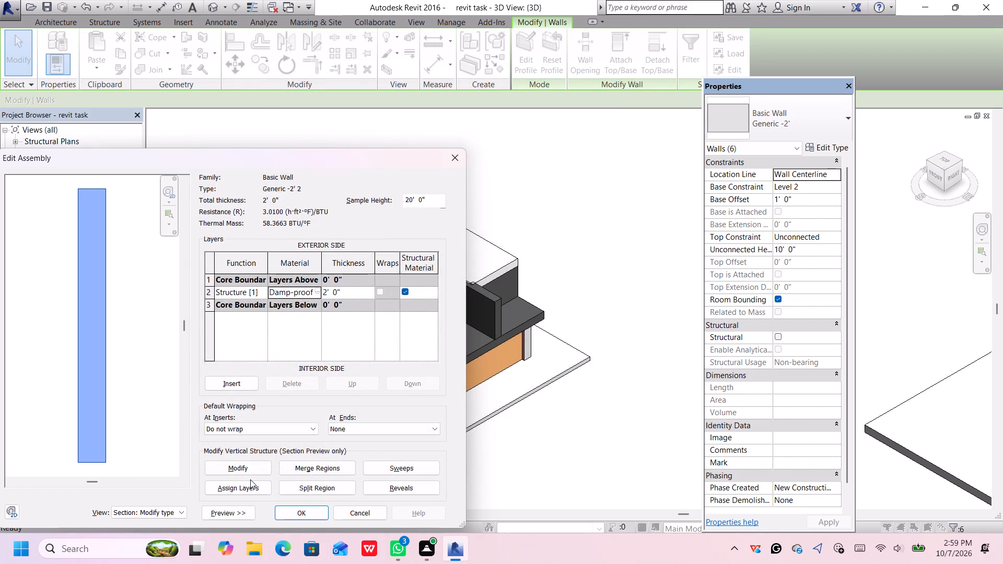
{"action": "left_click", "coordinate": [285, 516]}
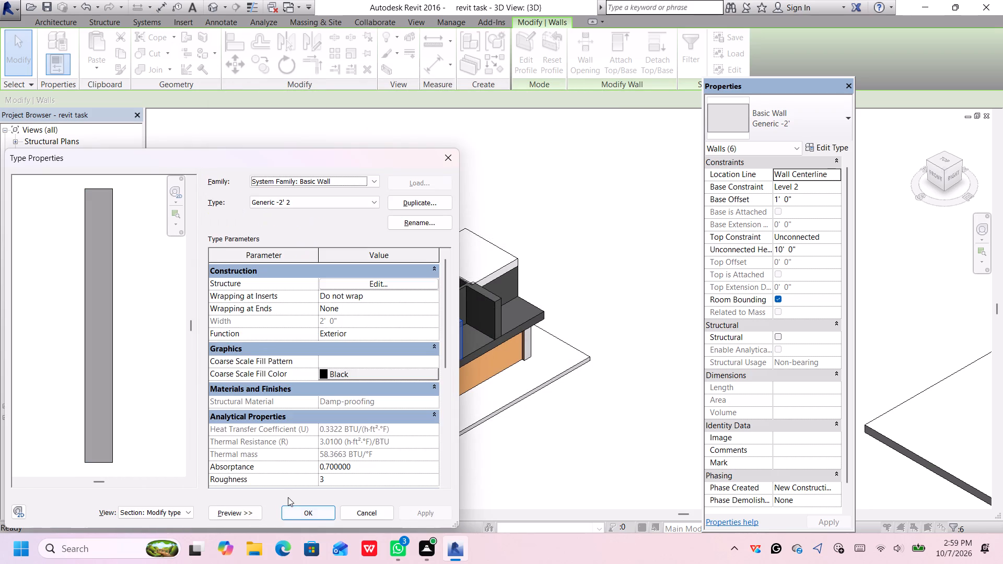
{"action": "left_click", "coordinate": [295, 511]}
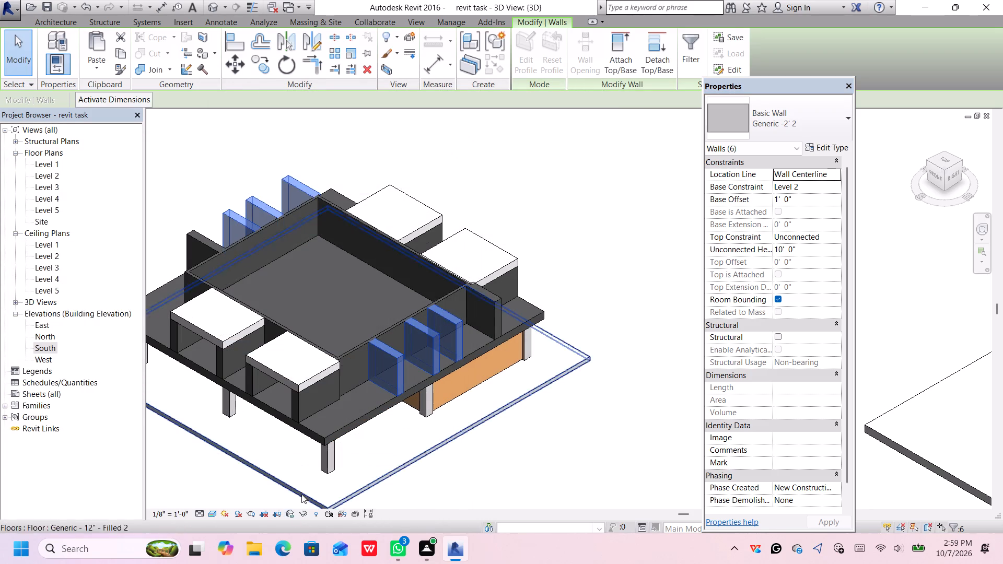
{"action": "left_click", "coordinate": [589, 264]}
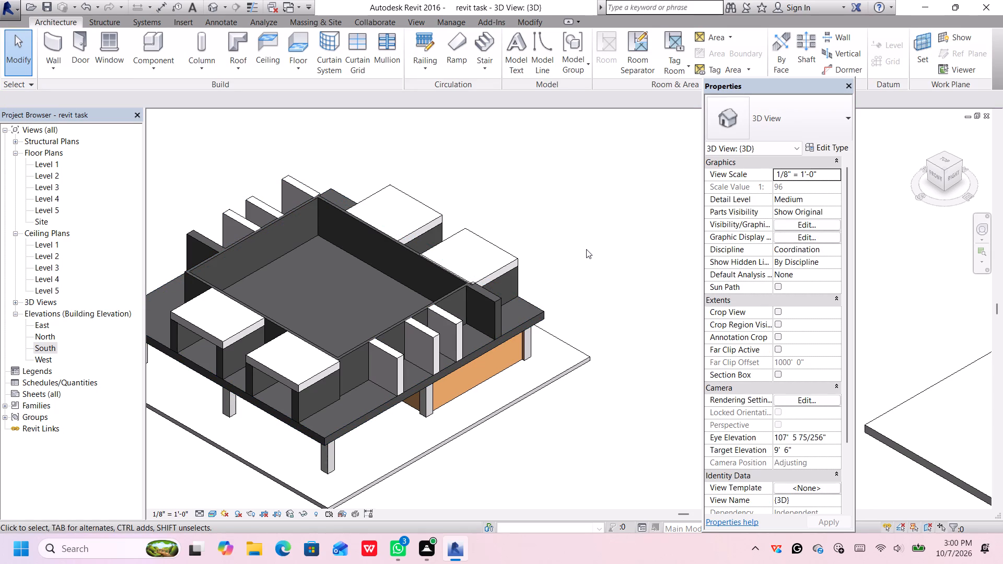
Change the Level 2 floor slab's type to Generic - 2' 2.
{"action": "middle_click_drag", "start_coordinate": [589, 255], "coordinate": [592, 261]}
{"action": "middle_click_drag", "start_coordinate": [574, 279], "coordinate": [603, 241]}
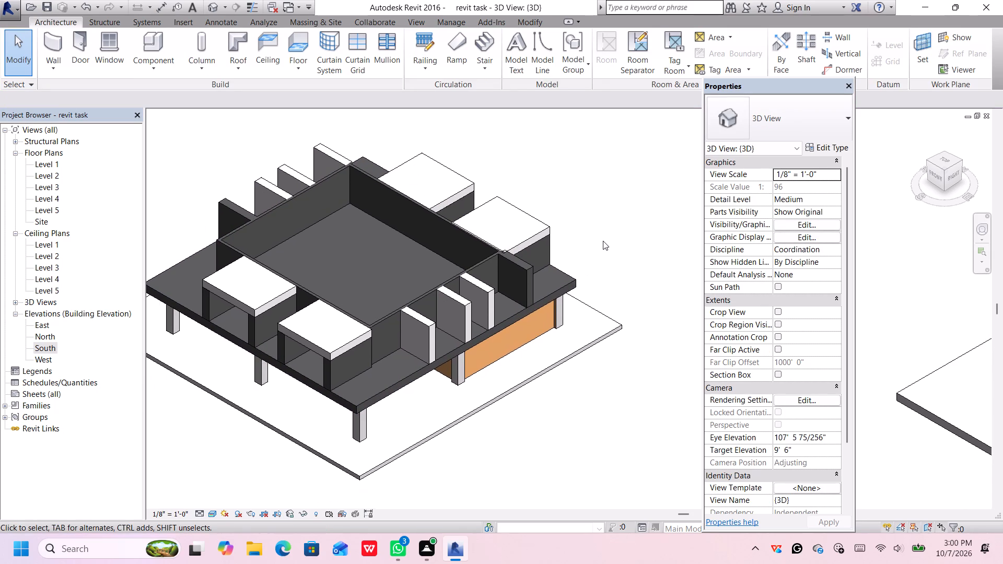
{"action": "left_click", "coordinate": [394, 386]}
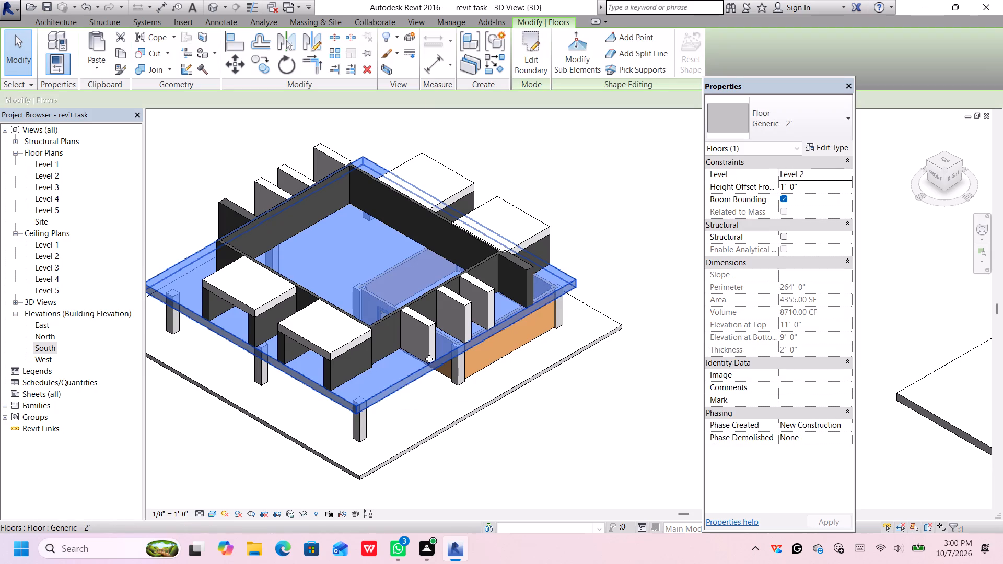
{"action": "left_click", "coordinate": [835, 145]}
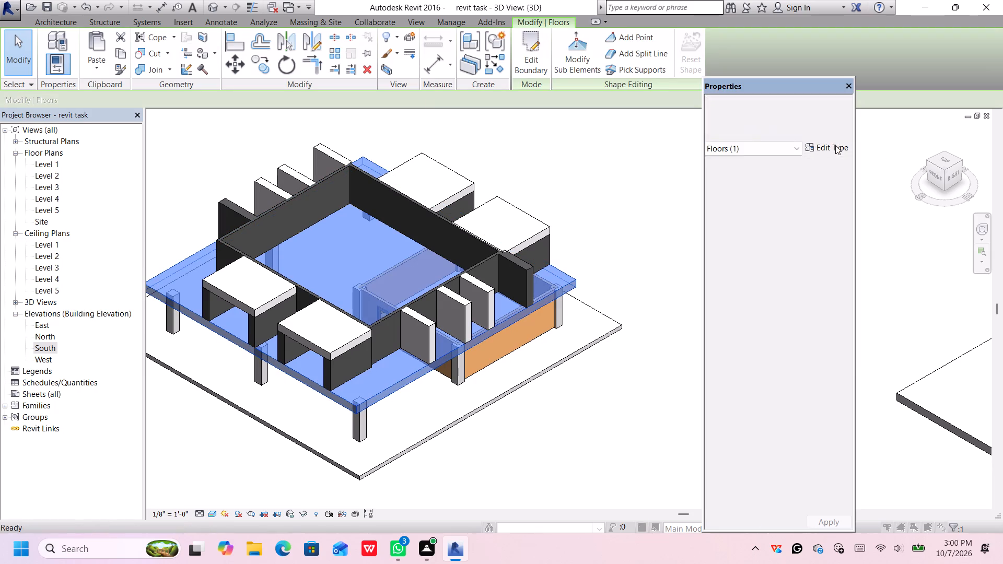
{"action": "left_click", "coordinate": [443, 158]}
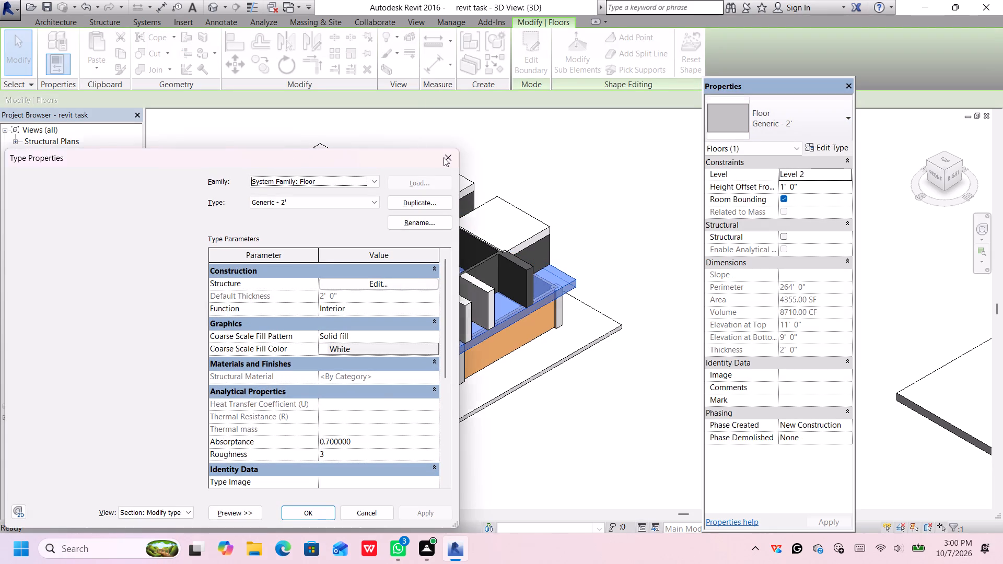
{"action": "left_click", "coordinate": [792, 118]}
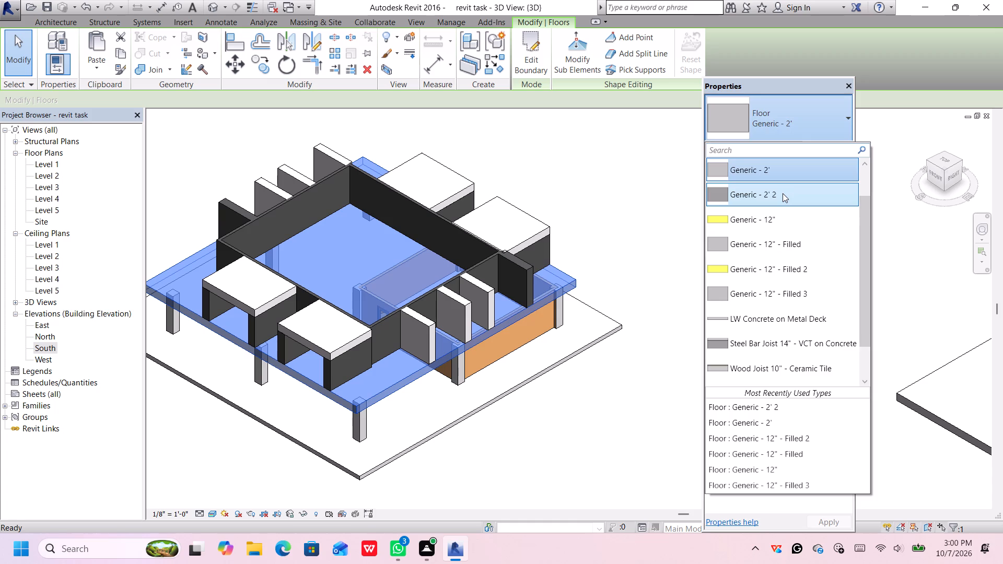
{"action": "left_click", "coordinate": [783, 194]}
{"action": "left_click", "coordinate": [624, 237]}
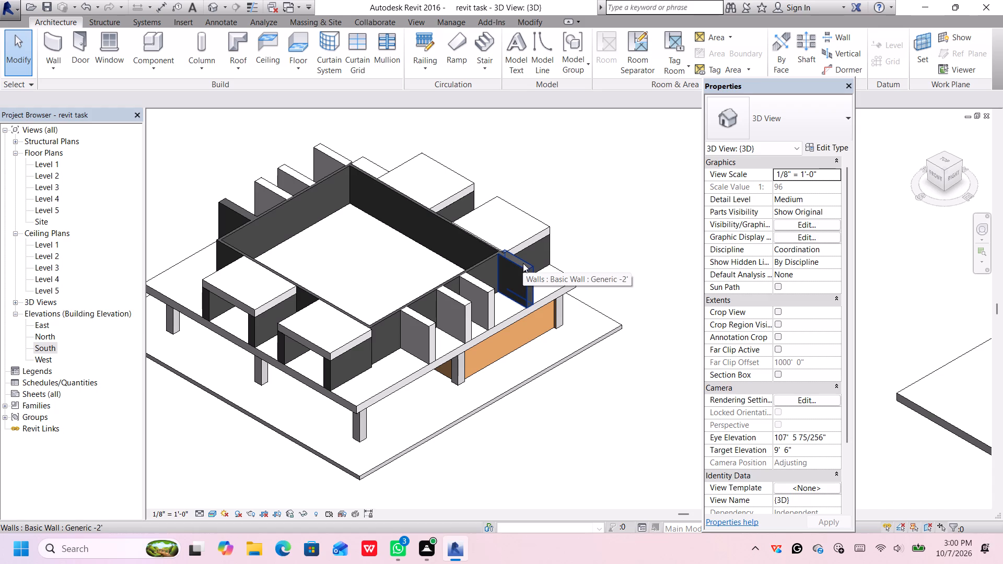
Select the eight Level 2 canopy walls, four on the front side and four on the back side of the building.
{"action": "left_click", "coordinate": [328, 370]}
{"action": "left_click", "coordinate": [279, 347]}
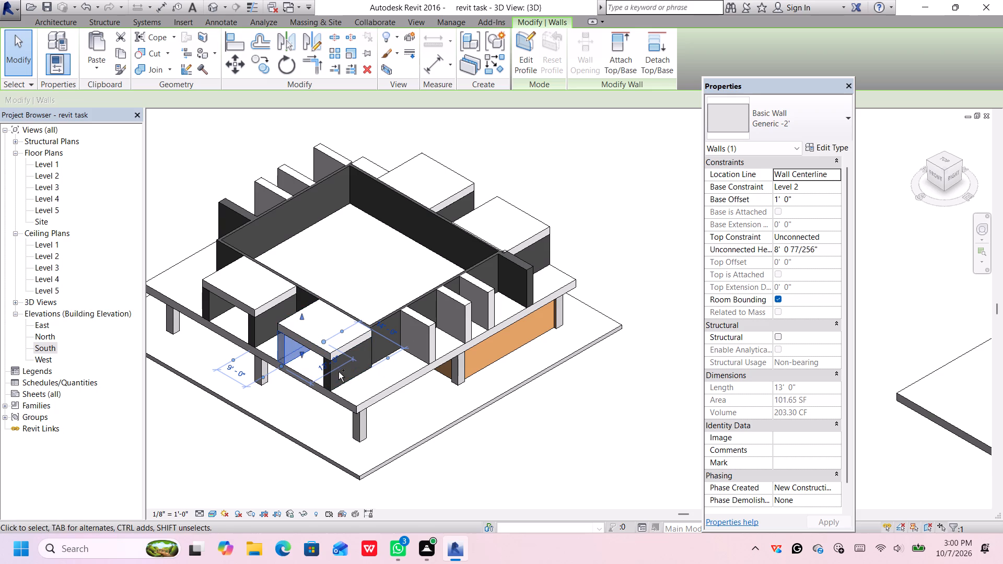
{"action": "left_click", "coordinate": [330, 370], "text": "ctrl"}
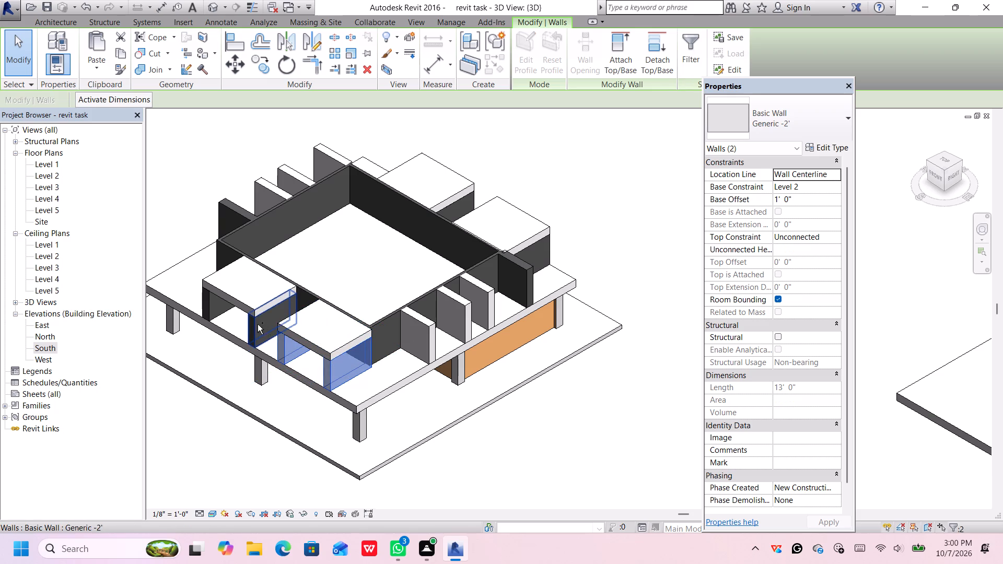
{"action": "left_click", "coordinate": [257, 324], "text": "ctrl"}
{"action": "left_click", "coordinate": [211, 301], "text": "ctrl"}
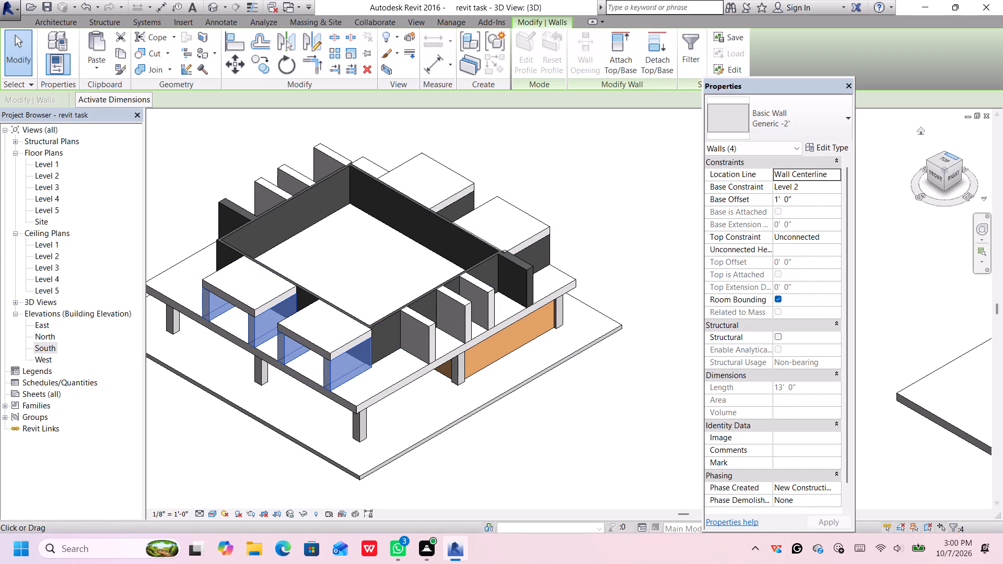
{"action": "left_click", "coordinate": [927, 162]}
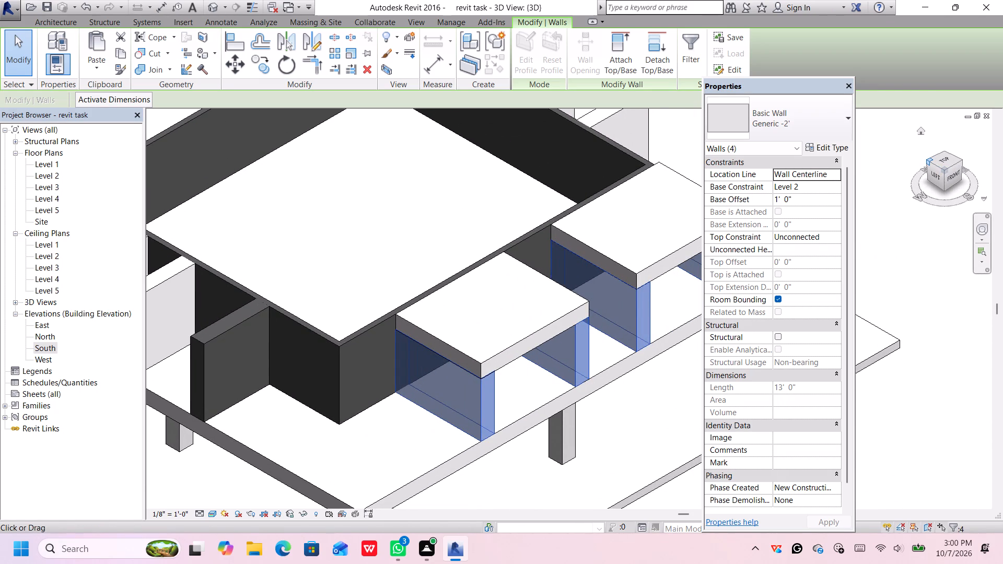
{"action": "left_click", "coordinate": [928, 164]}
{"action": "scroll", "coordinate": [676, 356], "scroll_direction": "down", "scroll_amount": 4}
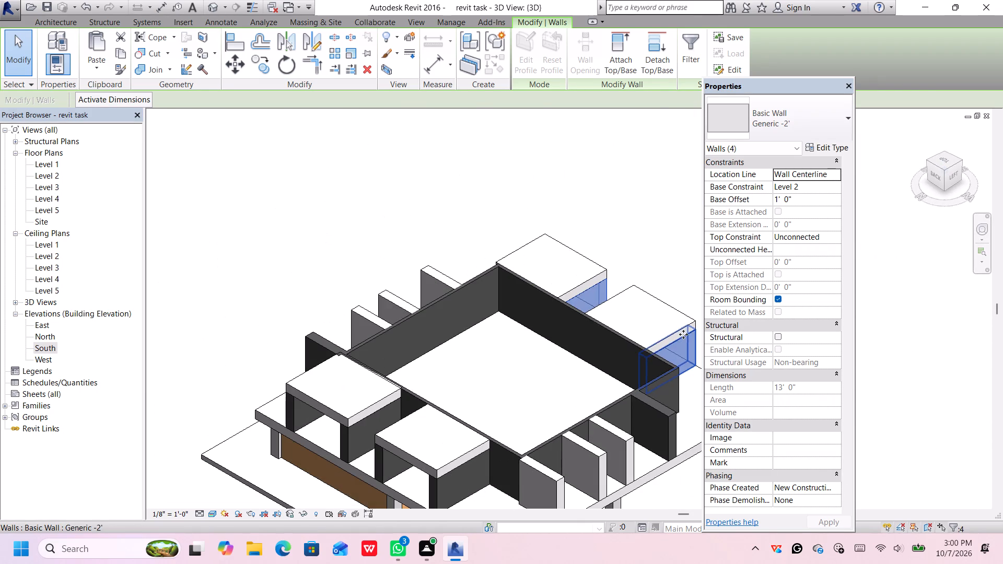
{"action": "middle_click_drag", "start_coordinate": [653, 361], "coordinate": [718, 259]}
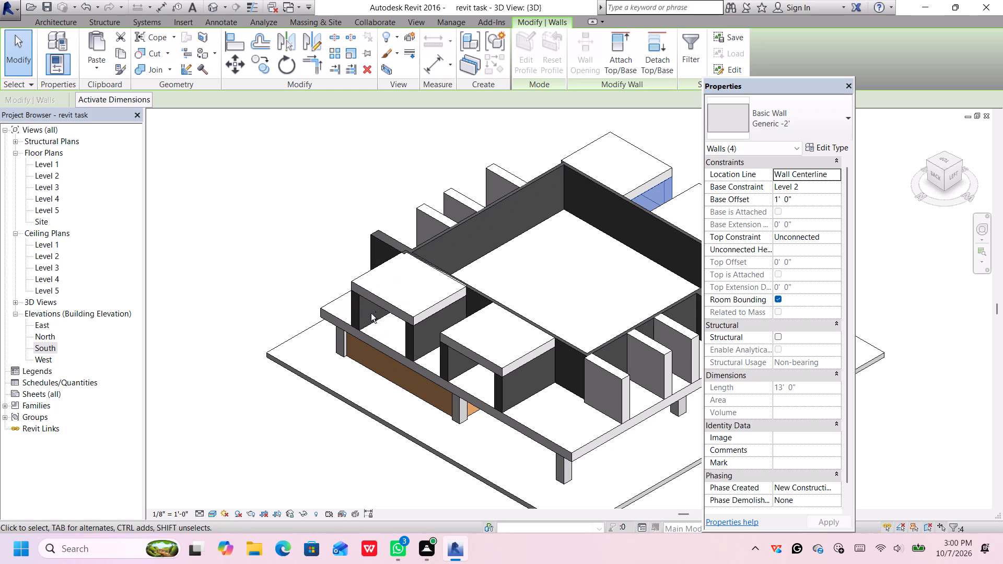
{"action": "left_click", "coordinate": [354, 315], "text": "ctrl"}
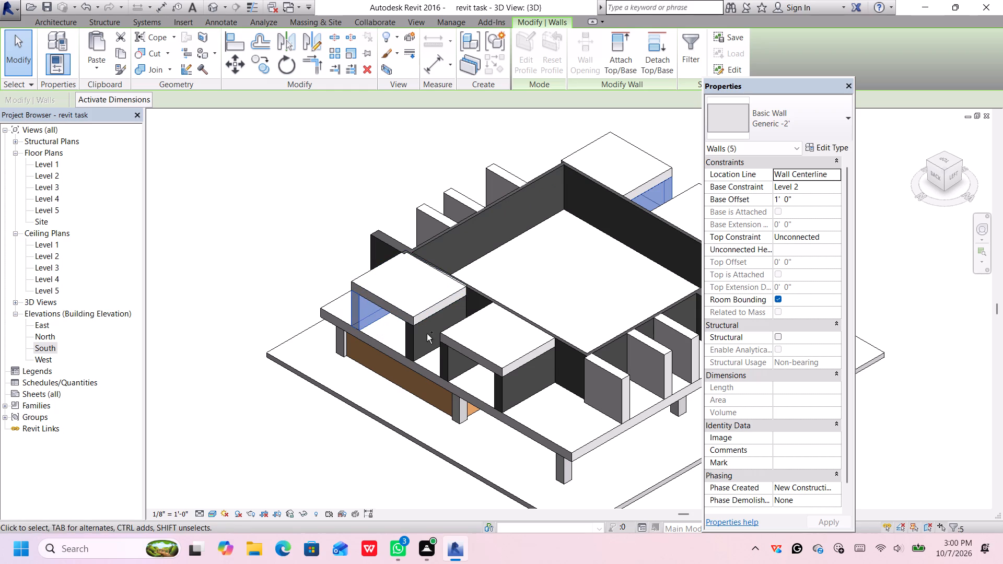
{"action": "left_click", "coordinate": [413, 339], "text": "ctrl"}
{"action": "left_click", "coordinate": [444, 365], "text": "ctrl"}
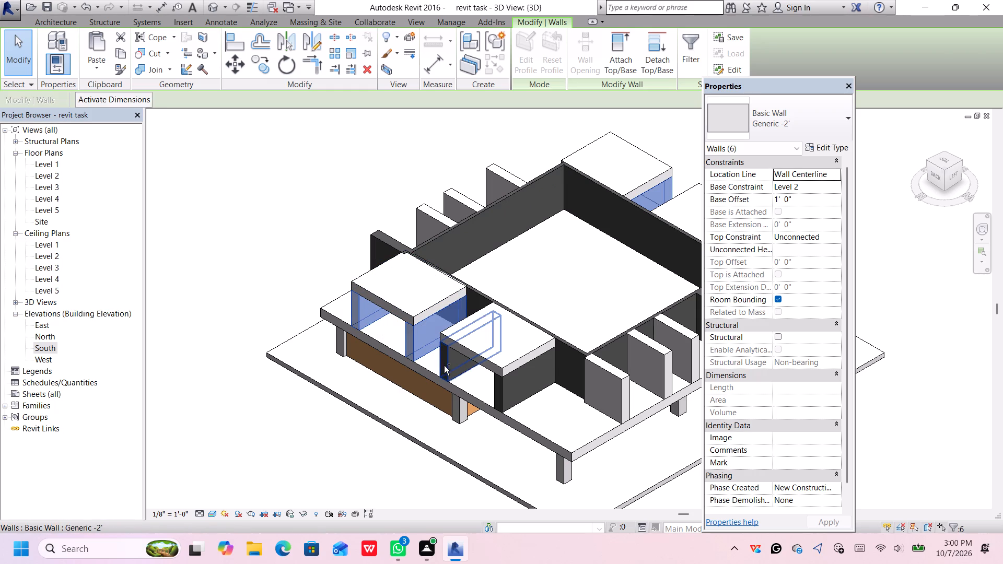
{"action": "left_click", "coordinate": [497, 393], "text": "ctrl"}
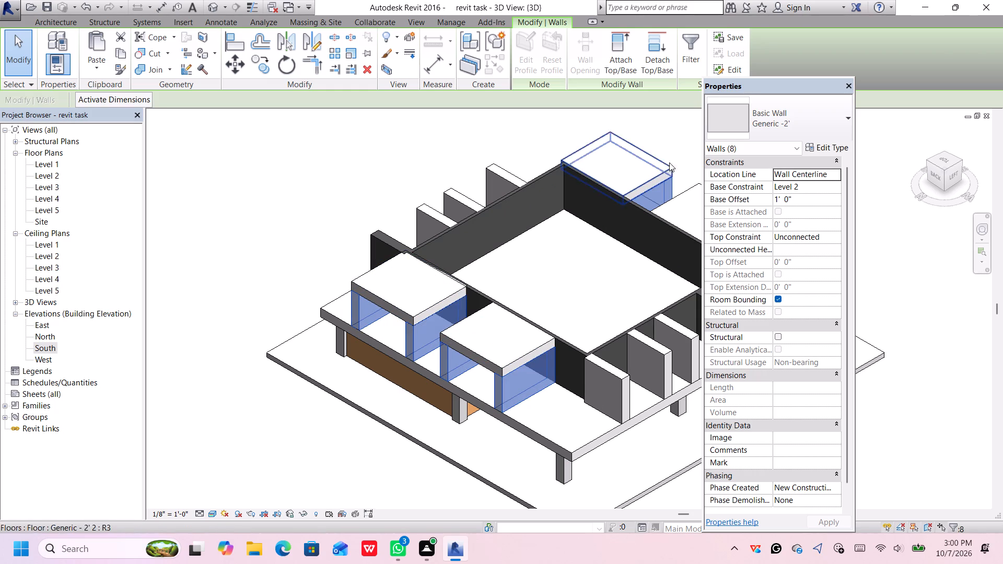
Duplicate the wall type of the eight selected canopy walls as Generic -2' red.
{"action": "left_click_drag", "start_coordinate": [798, 118], "coordinate": [803, 120]}
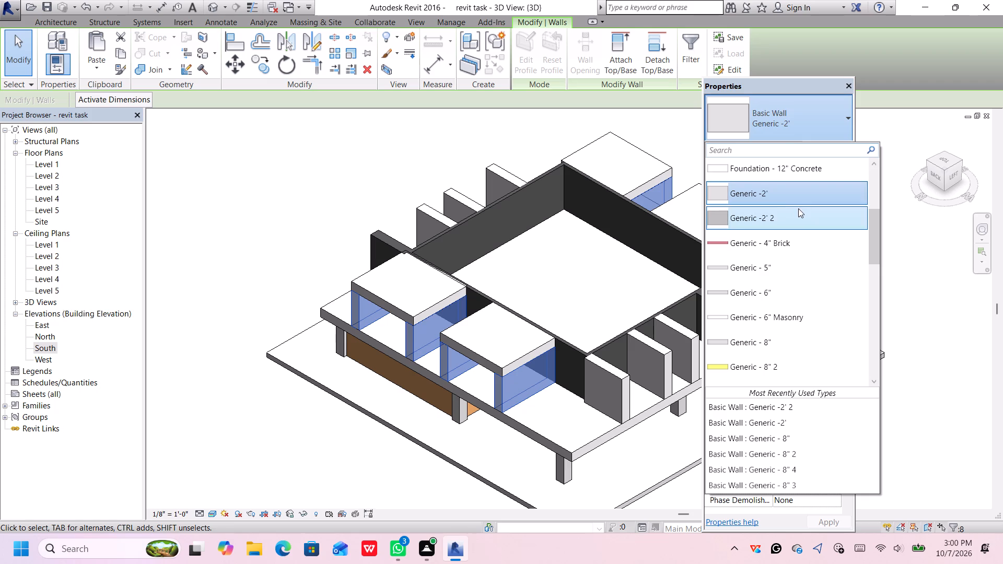
{"action": "left_click", "coordinate": [811, 113]}
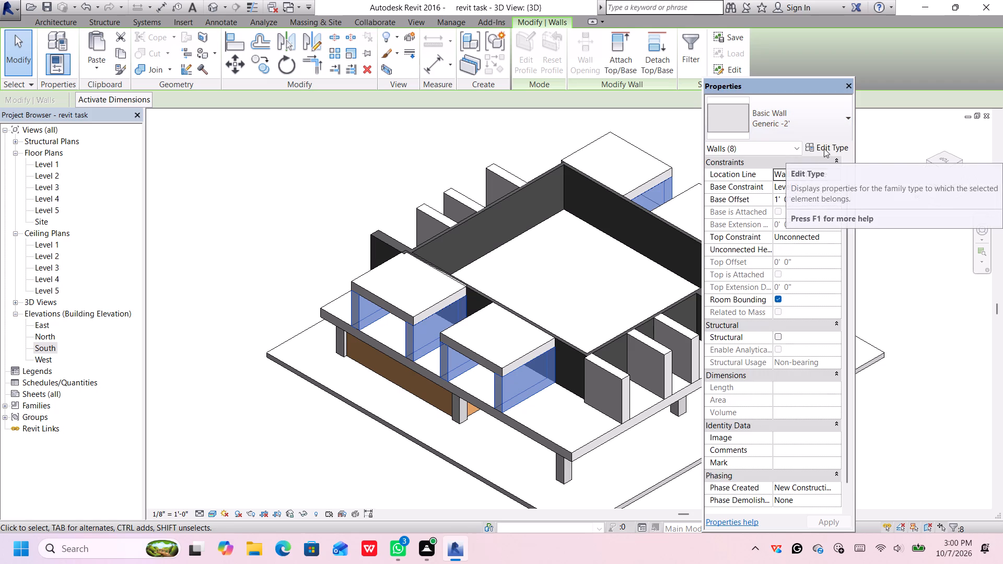
{"action": "left_click", "coordinate": [824, 145]}
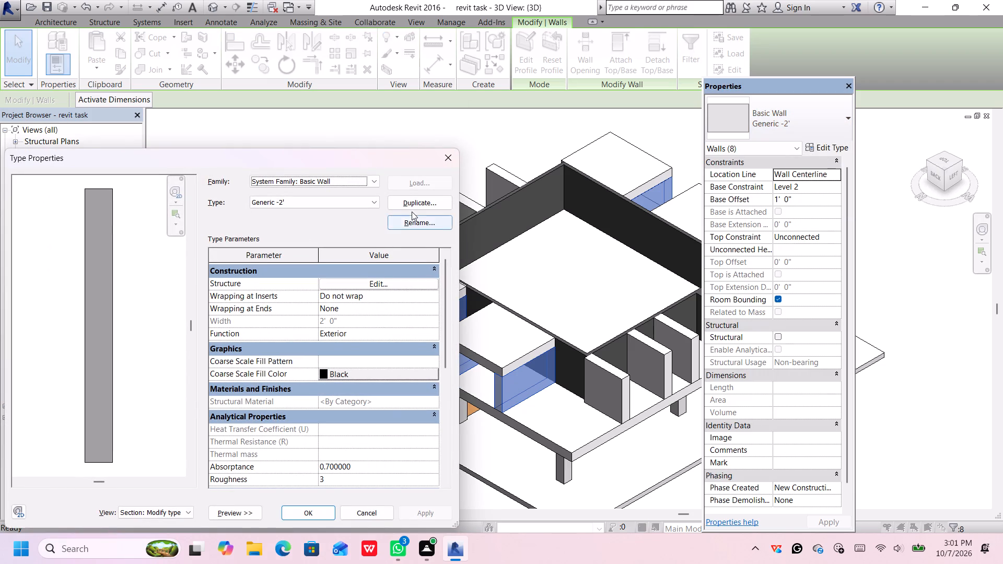
{"action": "left_click", "coordinate": [421, 200]}
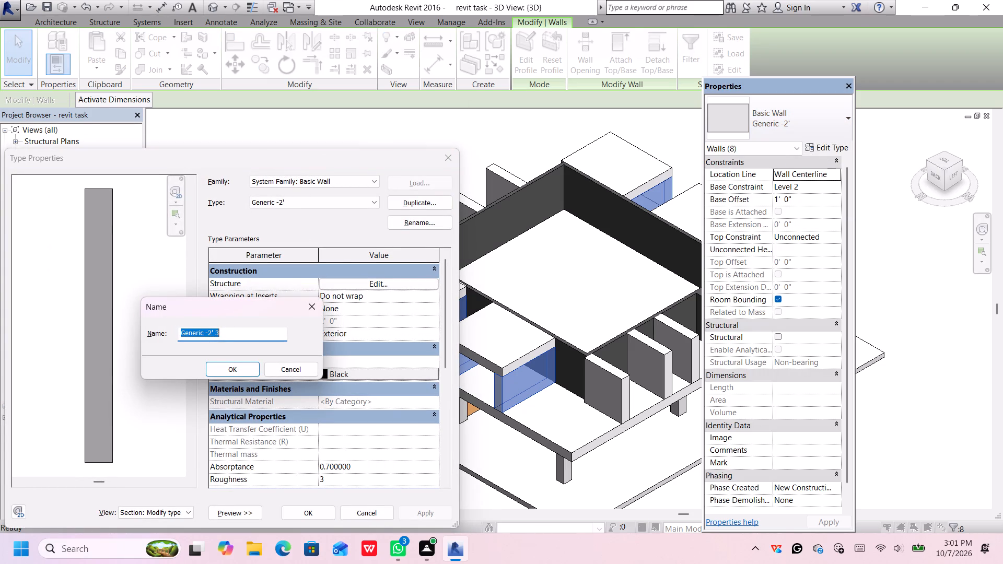
{"action": "left_click", "coordinate": [221, 333]}
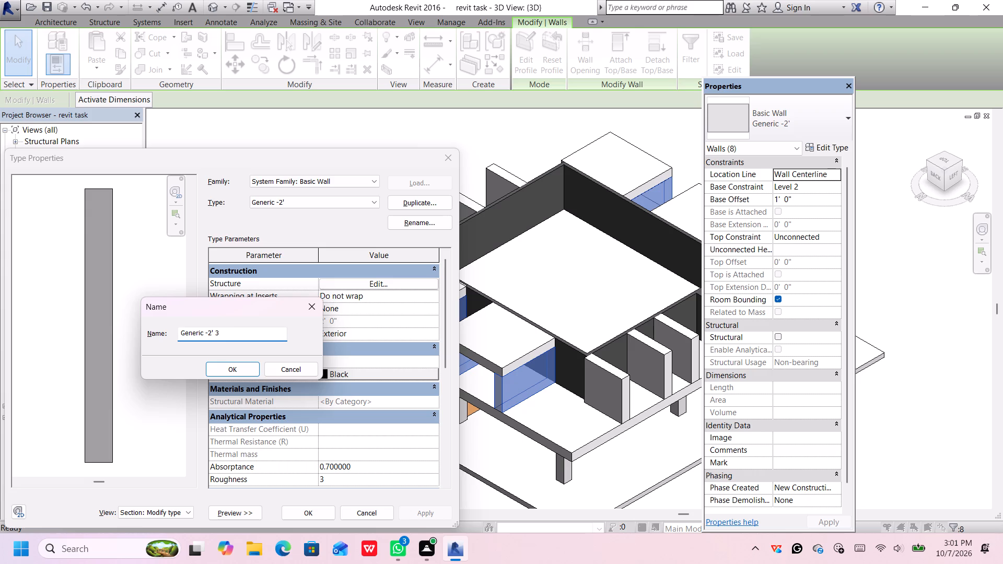
{"action": "key", "text": "space"}
{"action": "key", "text": "BackSpace"}
{"action": "key", "text": "BackSpace"}
{"action": "type", "text": "re"}
{"action": "key", "text": "d"}
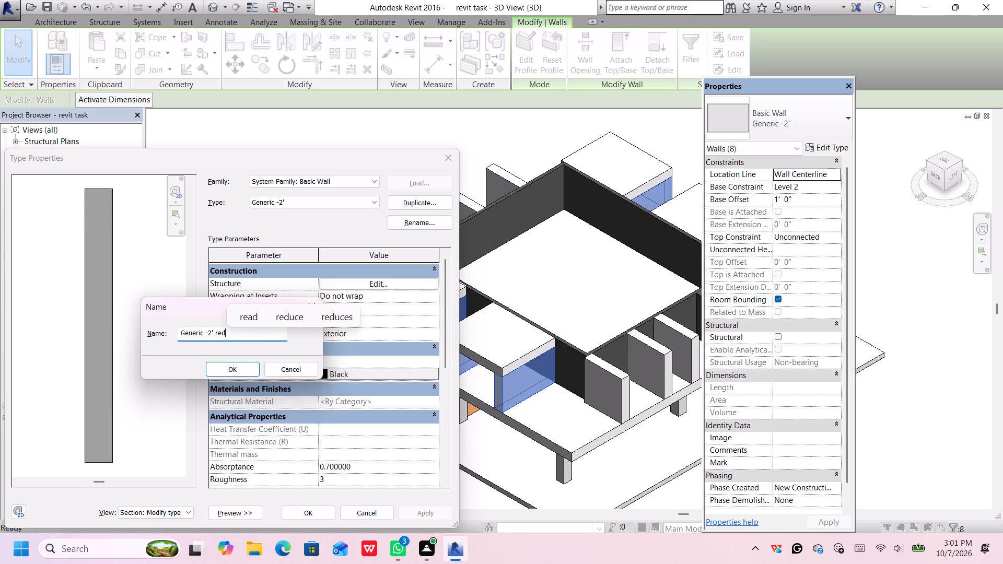
{"action": "left_click", "coordinate": [230, 373]}
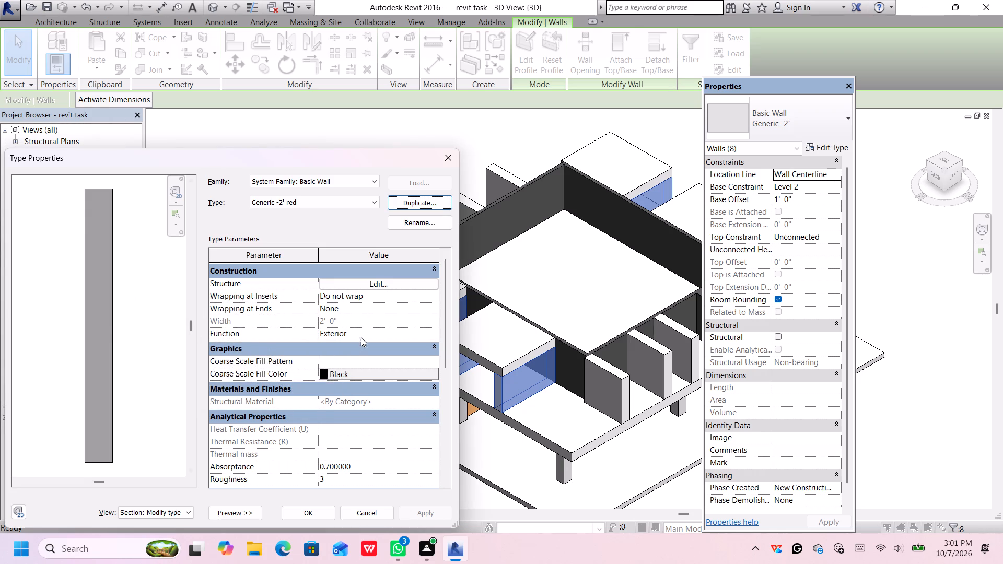
Open the material choice for the structure layer of Generic -2' red and examine the Carpet (1) material's appearance.
{"action": "left_click", "coordinate": [399, 285]}
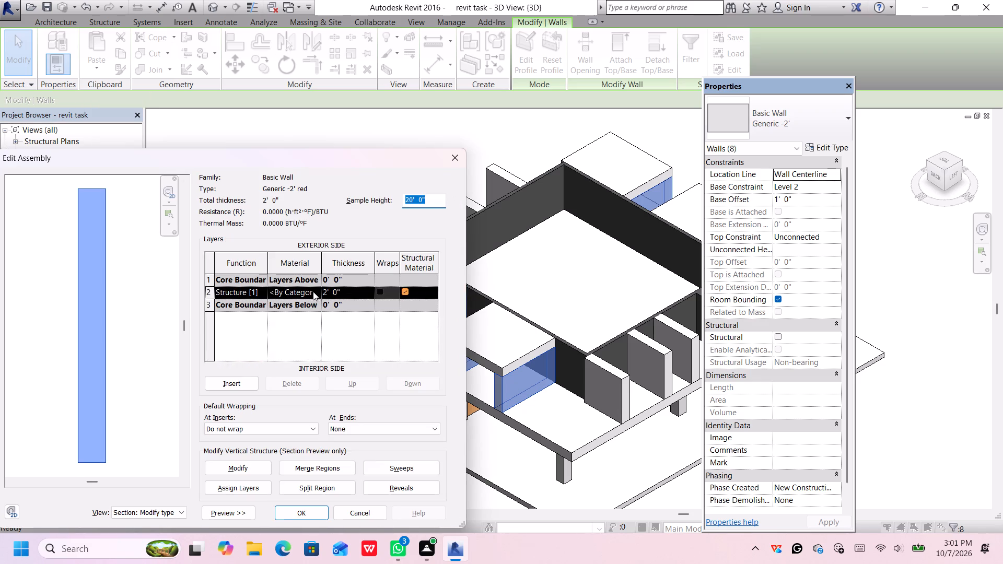
{"action": "left_click", "coordinate": [315, 293]}
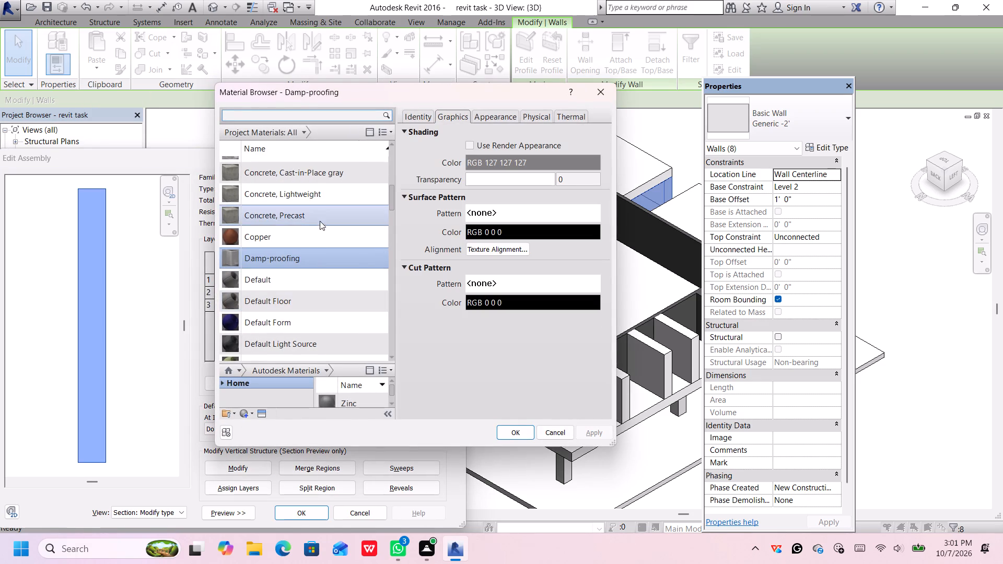
{"action": "scroll", "coordinate": [314, 231], "scroll_direction": "up", "scroll_amount": 5}
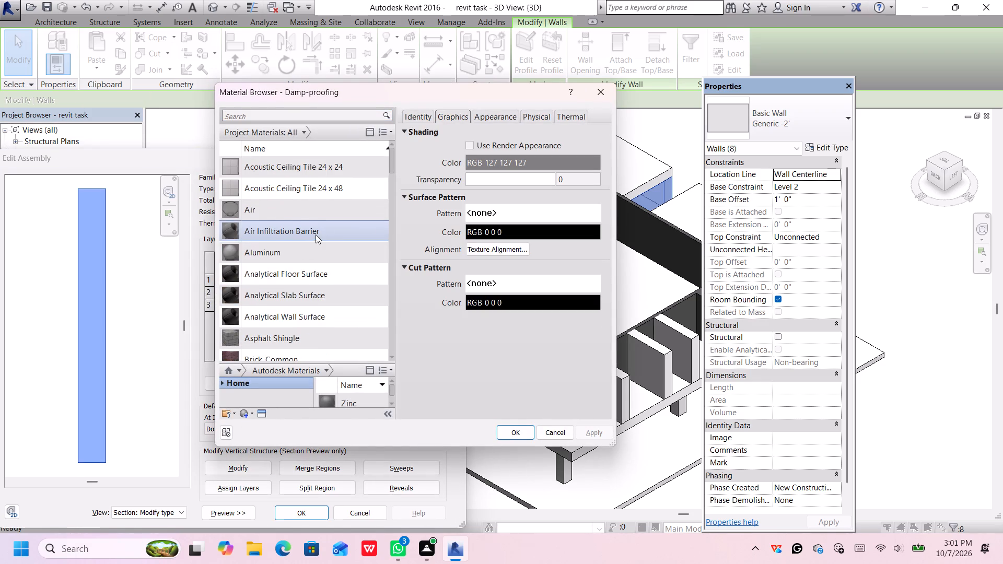
{"action": "scroll", "coordinate": [316, 236], "scroll_direction": "down", "scroll_amount": 1}
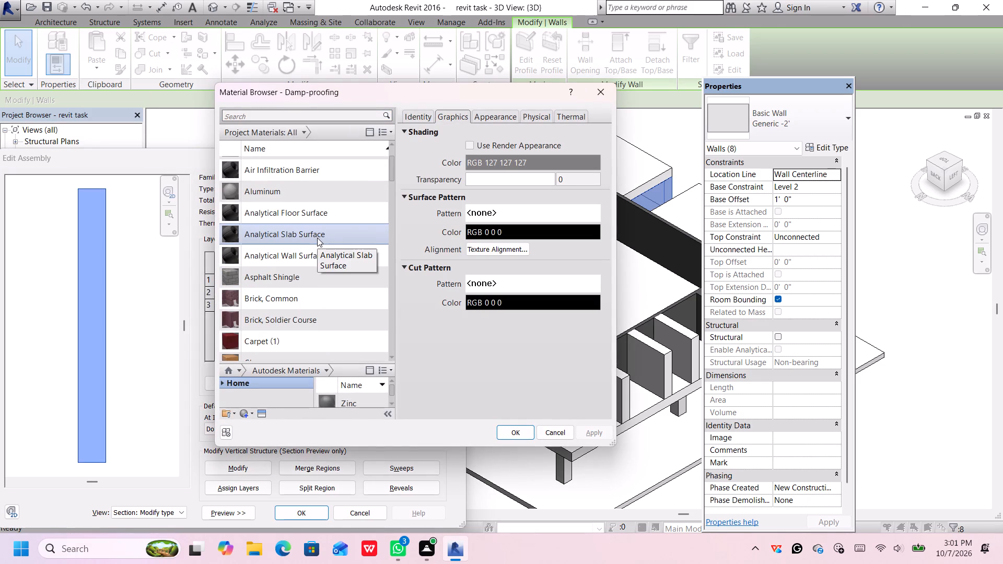
{"action": "scroll", "coordinate": [317, 238], "scroll_direction": "up", "scroll_amount": 4}
{"action": "scroll", "coordinate": [317, 238], "scroll_direction": "down", "scroll_amount": 2}
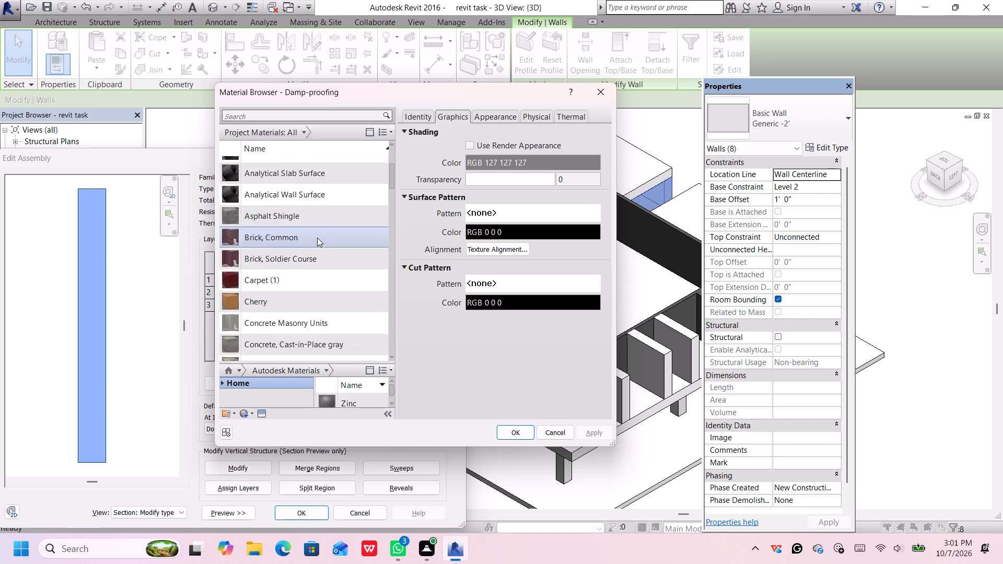
{"action": "scroll", "coordinate": [317, 238], "scroll_direction": "down", "scroll_amount": 1}
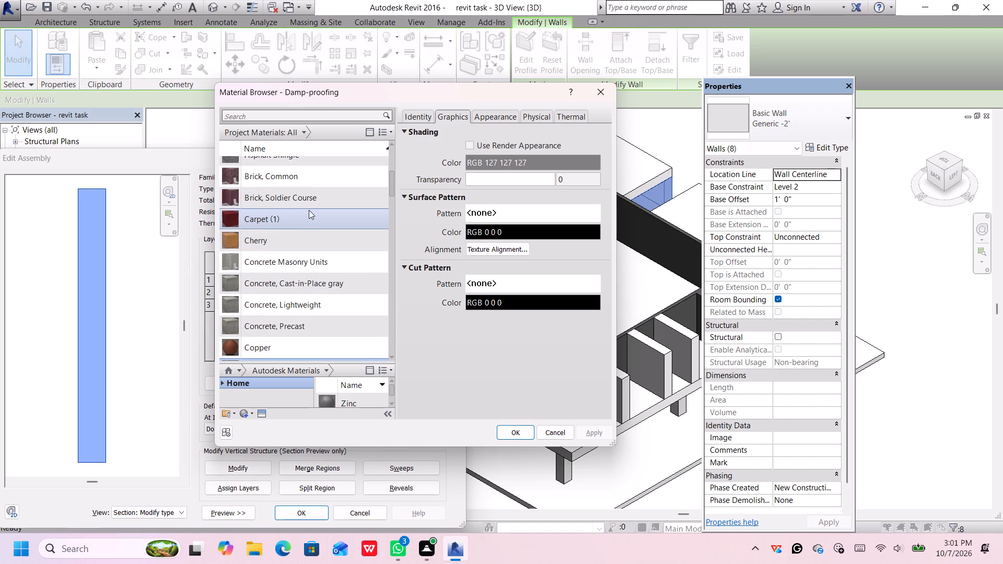
{"action": "left_click", "coordinate": [310, 215]}
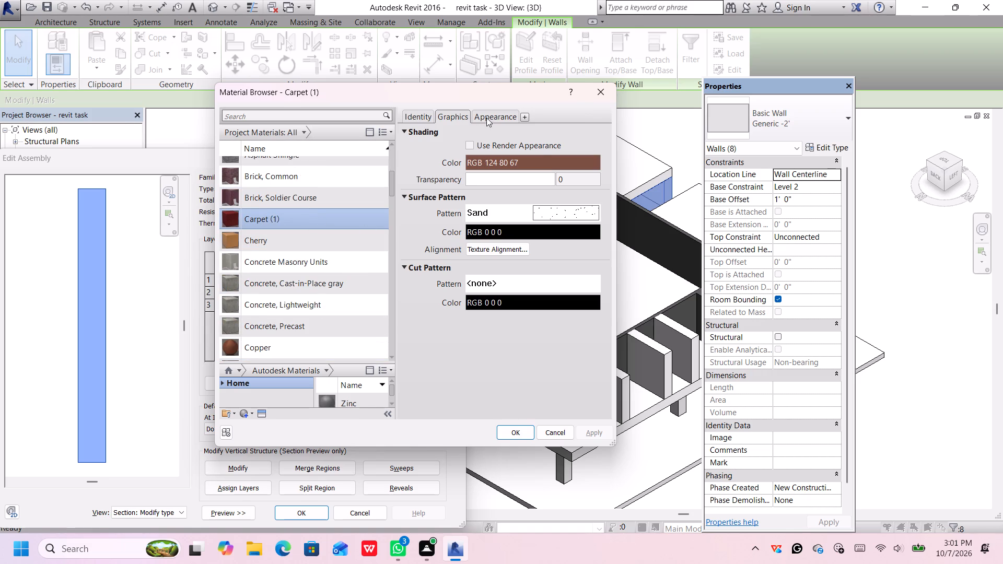
{"action": "left_click", "coordinate": [487, 119]}
{"action": "scroll", "coordinate": [515, 264], "scroll_direction": "up", "scroll_amount": 3}
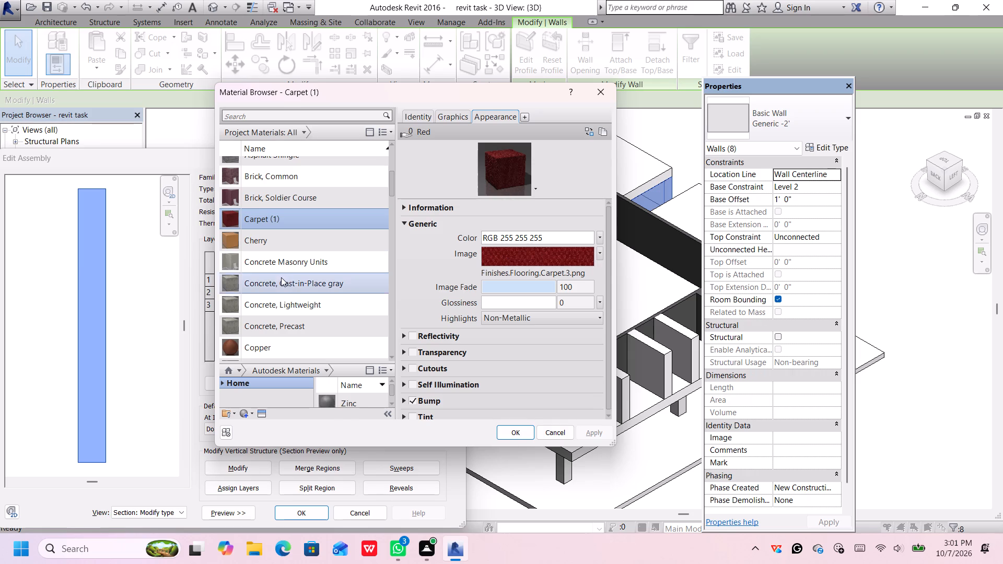
{"action": "scroll", "coordinate": [281, 278], "scroll_direction": "down", "scroll_amount": 3}
{"action": "scroll", "coordinate": [282, 277], "scroll_direction": "up", "scroll_amount": 1}
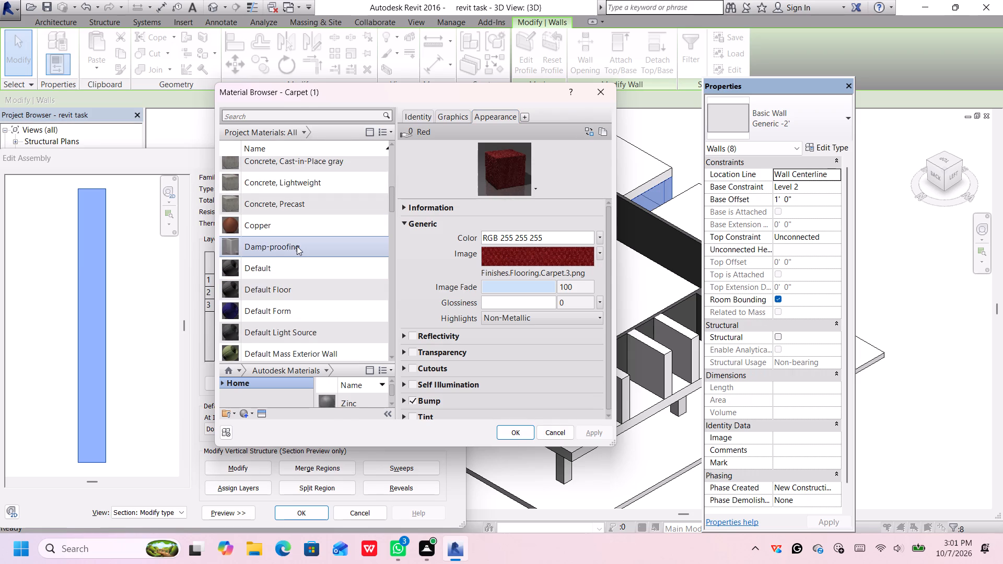
Set the Damp-proofing material's wall paint appearance color to RGB 174 0 0, apply it, and leave the material browser without assigning a material.
{"action": "left_click", "coordinate": [297, 246]}
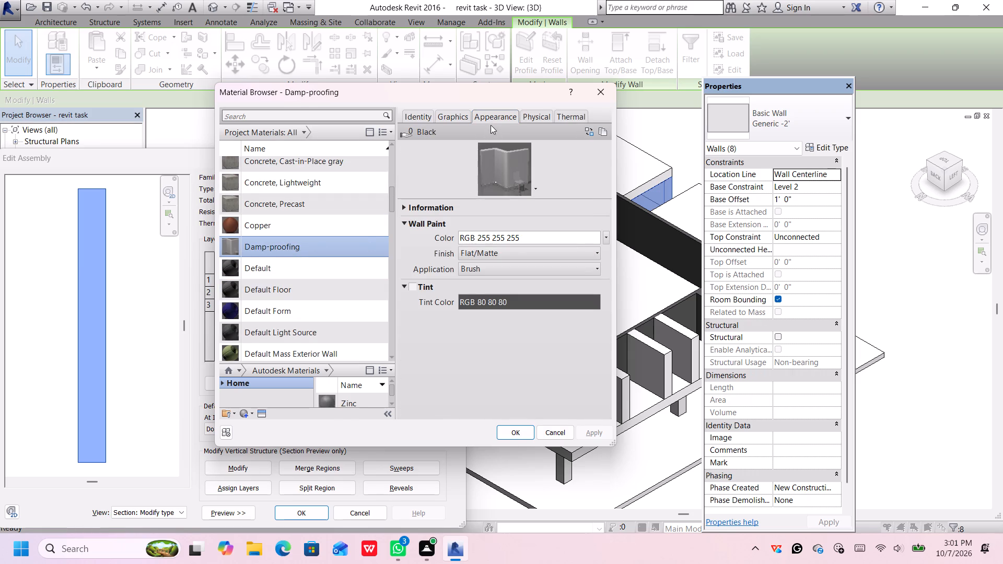
{"action": "left_click", "coordinate": [605, 237]}
{"action": "left_click", "coordinate": [588, 251]}
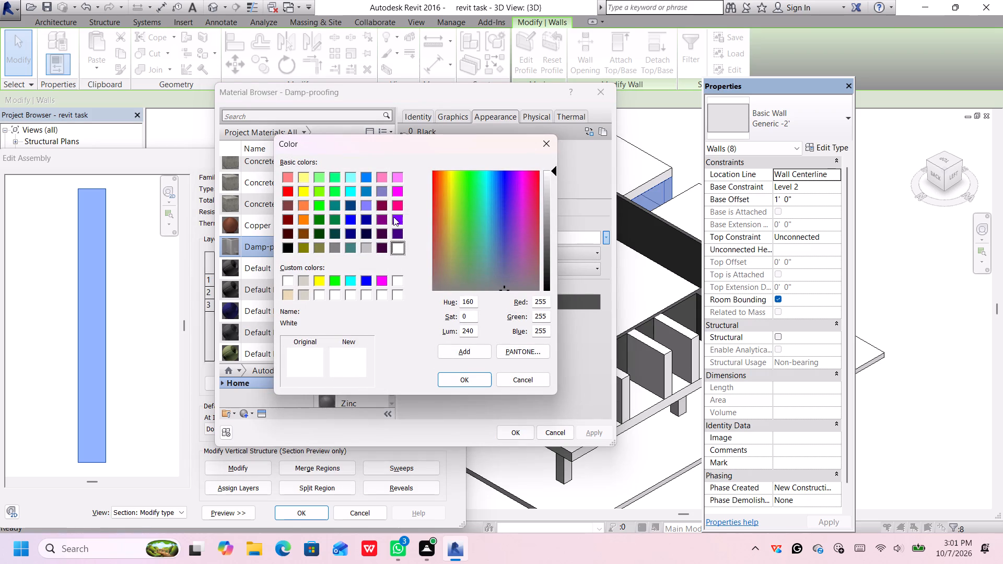
{"action": "left_click", "coordinate": [382, 208]}
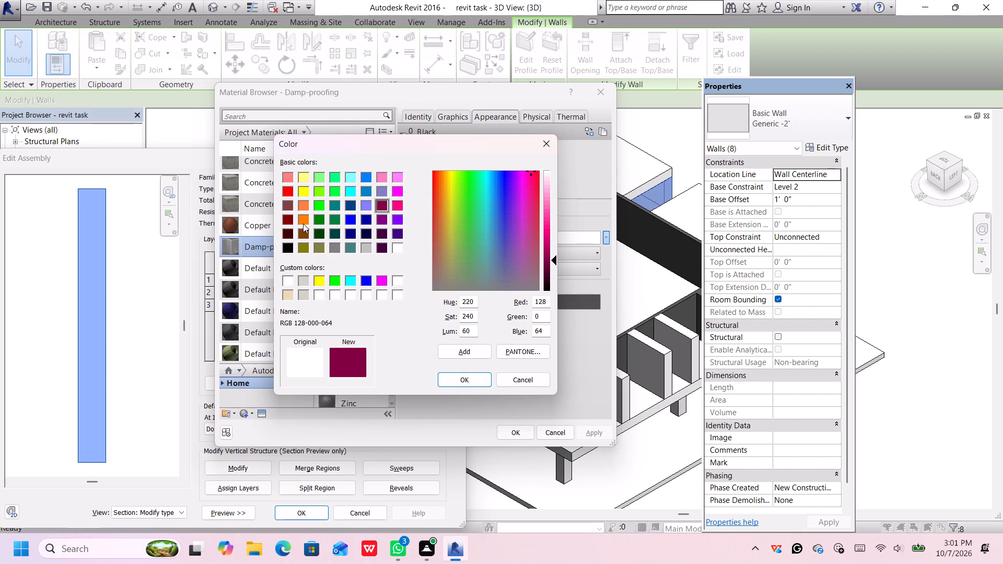
{"action": "left_click", "coordinate": [288, 219]}
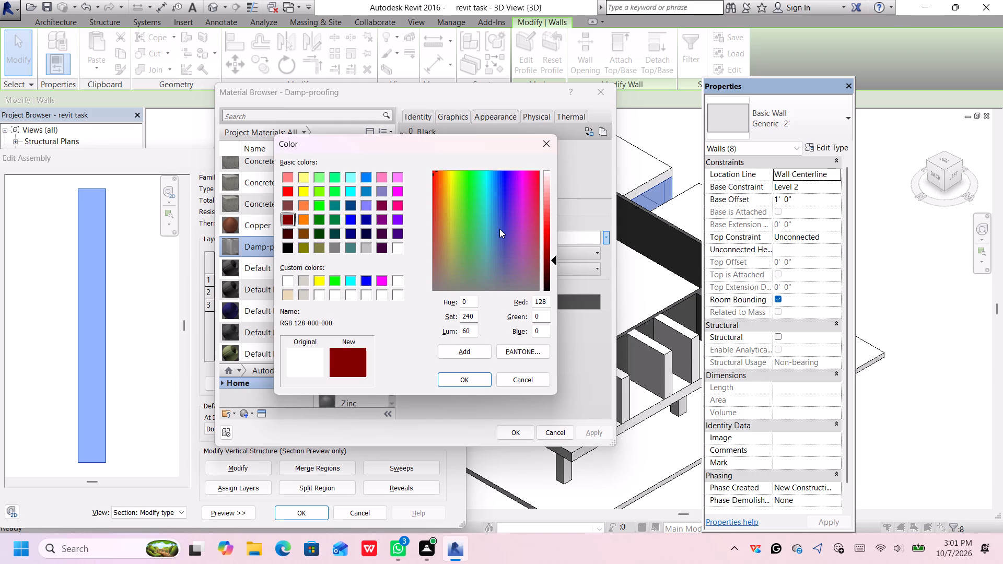
{"action": "left_click", "coordinate": [552, 243]}
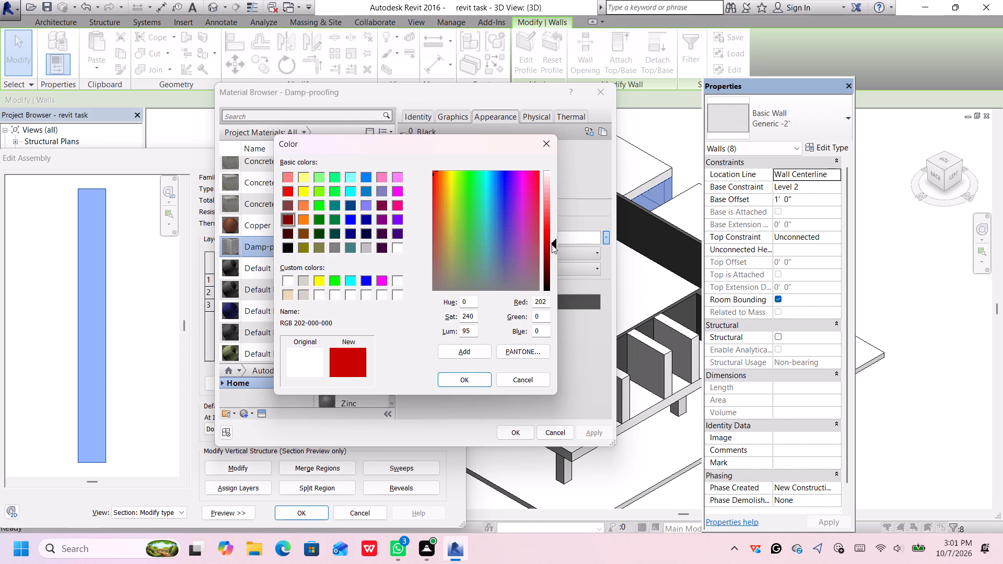
{"action": "left_click", "coordinate": [549, 249]}
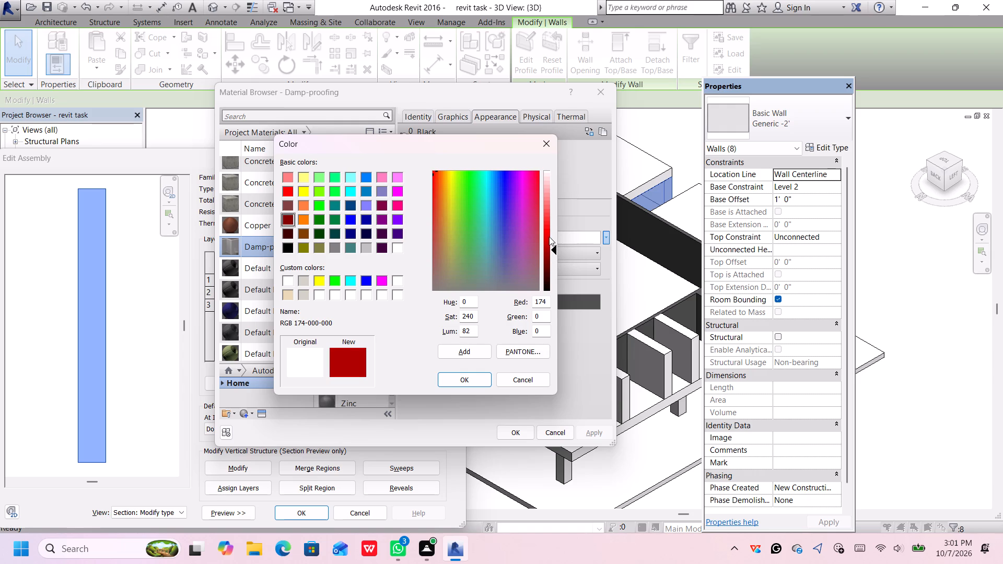
{"action": "left_click", "coordinate": [464, 379]}
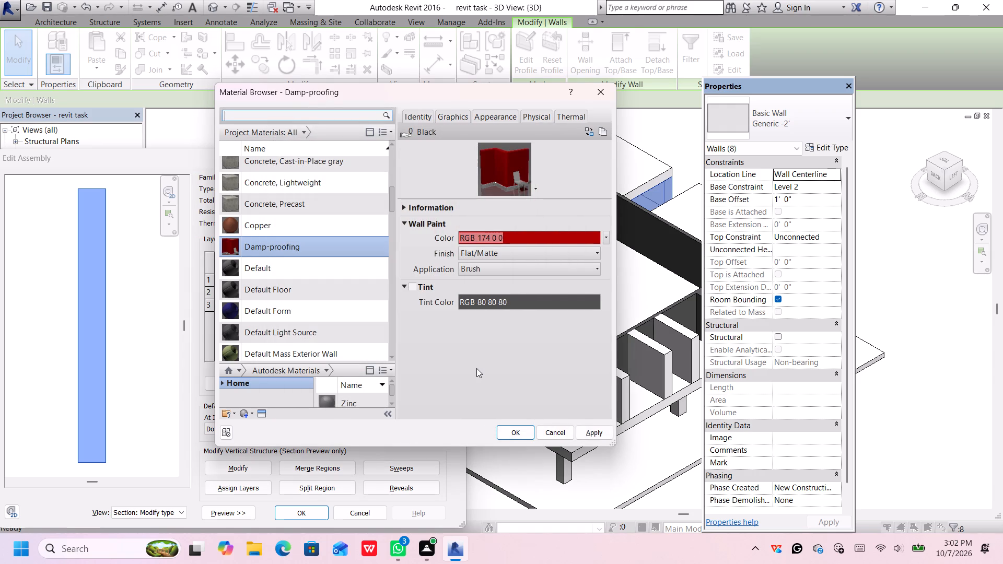
{"action": "left_click", "coordinate": [589, 430]}
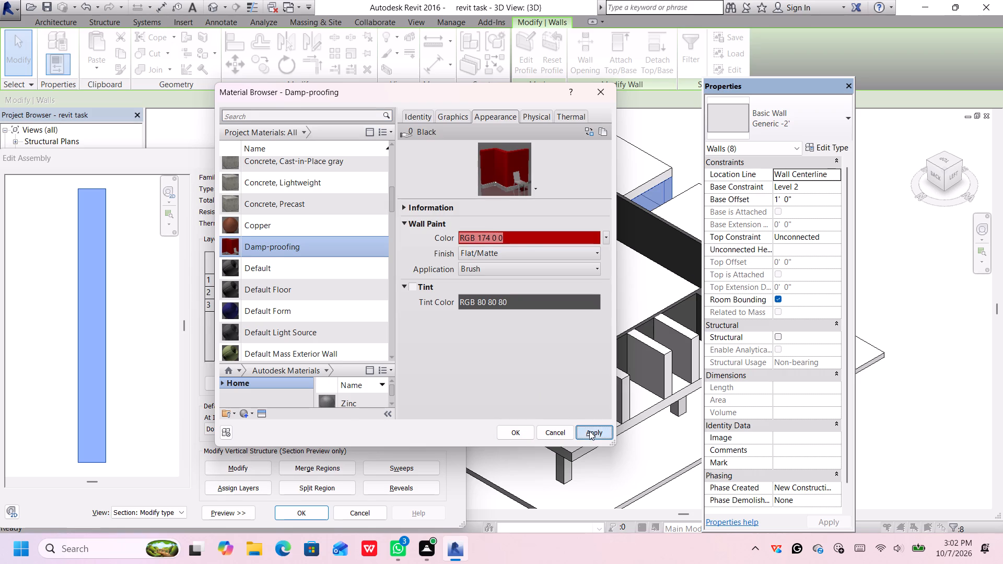
{"action": "left_click", "coordinate": [554, 427]}
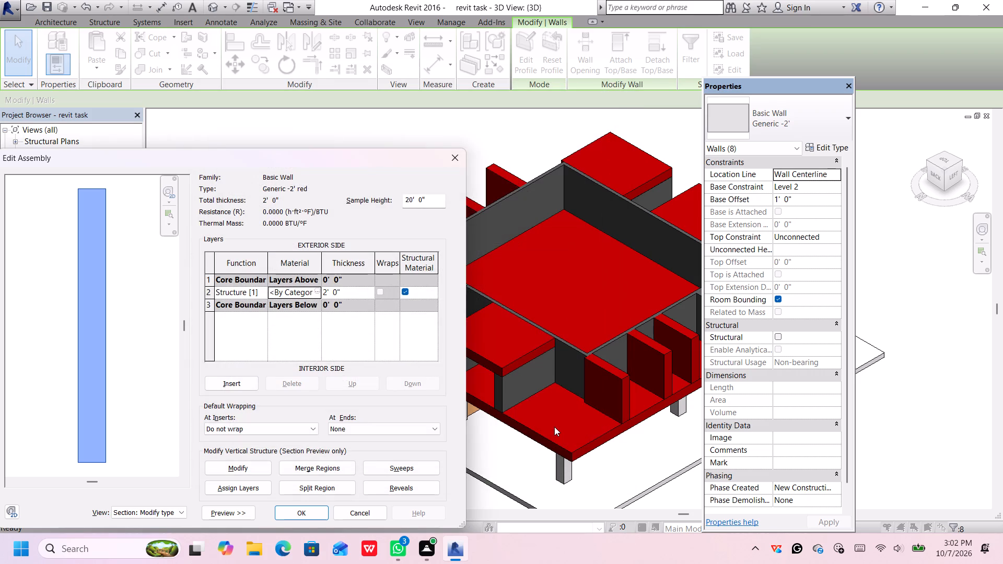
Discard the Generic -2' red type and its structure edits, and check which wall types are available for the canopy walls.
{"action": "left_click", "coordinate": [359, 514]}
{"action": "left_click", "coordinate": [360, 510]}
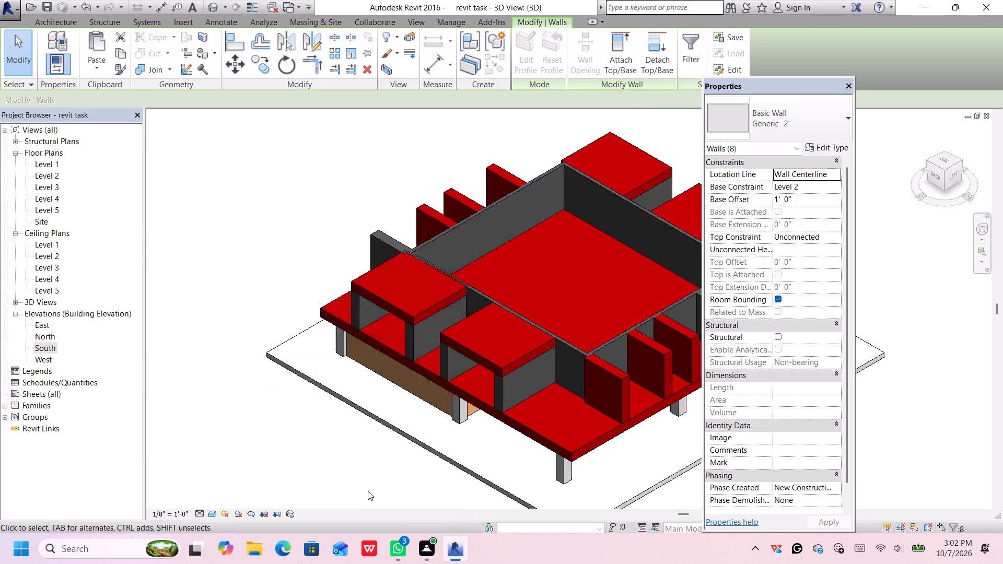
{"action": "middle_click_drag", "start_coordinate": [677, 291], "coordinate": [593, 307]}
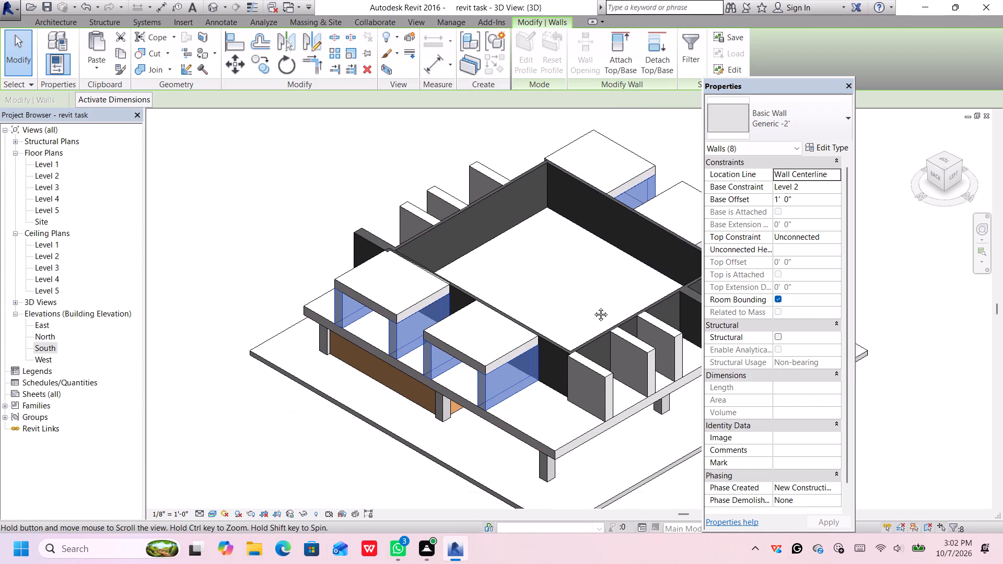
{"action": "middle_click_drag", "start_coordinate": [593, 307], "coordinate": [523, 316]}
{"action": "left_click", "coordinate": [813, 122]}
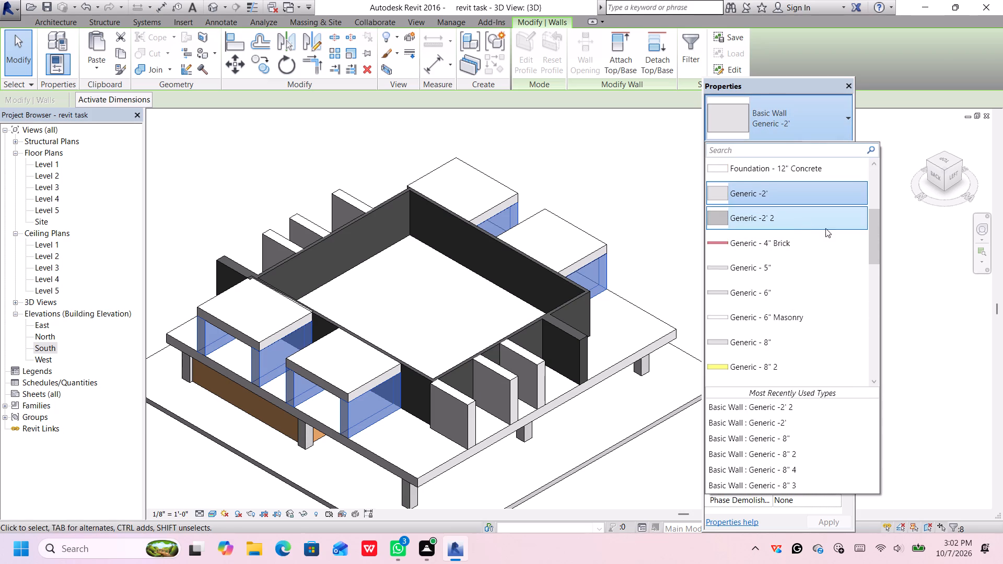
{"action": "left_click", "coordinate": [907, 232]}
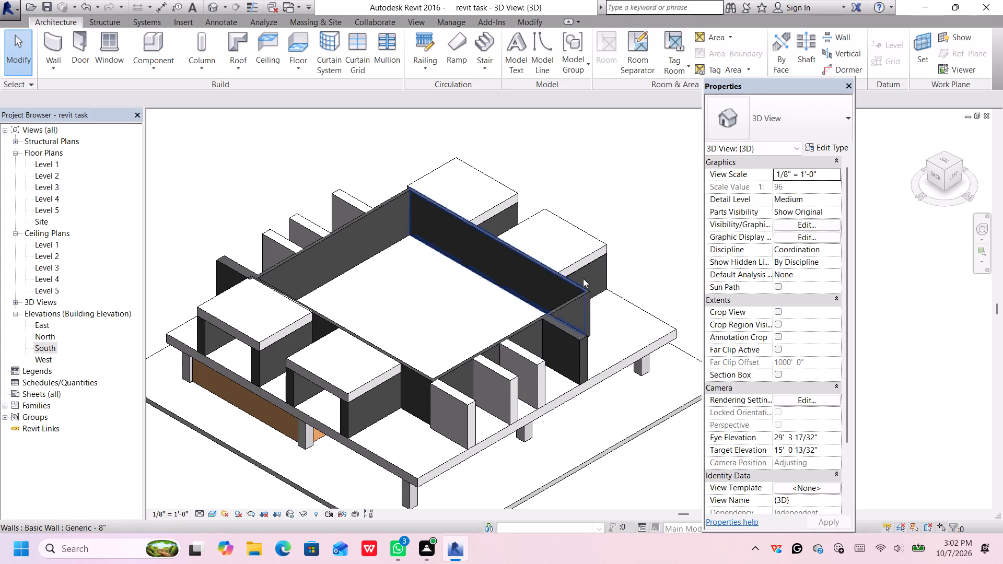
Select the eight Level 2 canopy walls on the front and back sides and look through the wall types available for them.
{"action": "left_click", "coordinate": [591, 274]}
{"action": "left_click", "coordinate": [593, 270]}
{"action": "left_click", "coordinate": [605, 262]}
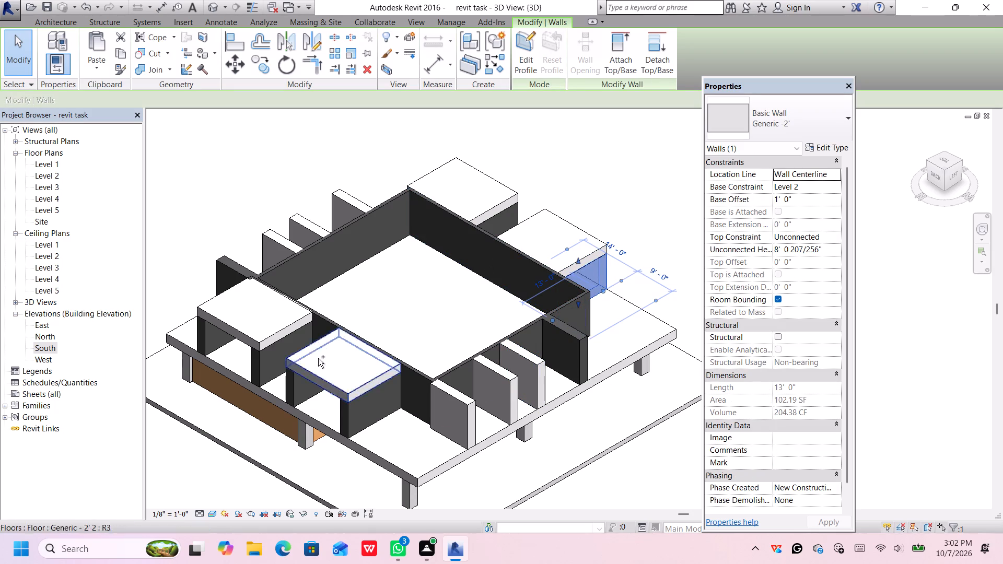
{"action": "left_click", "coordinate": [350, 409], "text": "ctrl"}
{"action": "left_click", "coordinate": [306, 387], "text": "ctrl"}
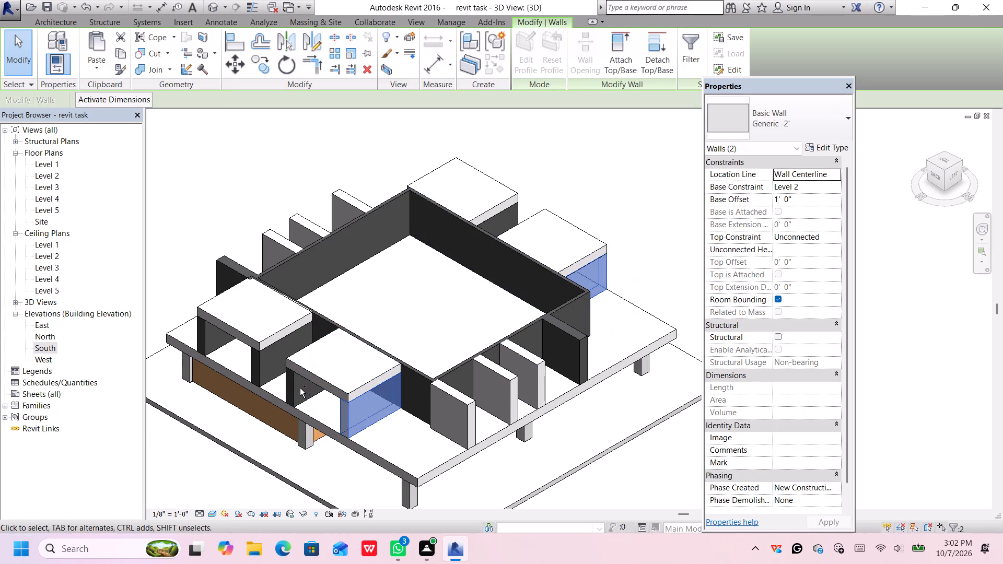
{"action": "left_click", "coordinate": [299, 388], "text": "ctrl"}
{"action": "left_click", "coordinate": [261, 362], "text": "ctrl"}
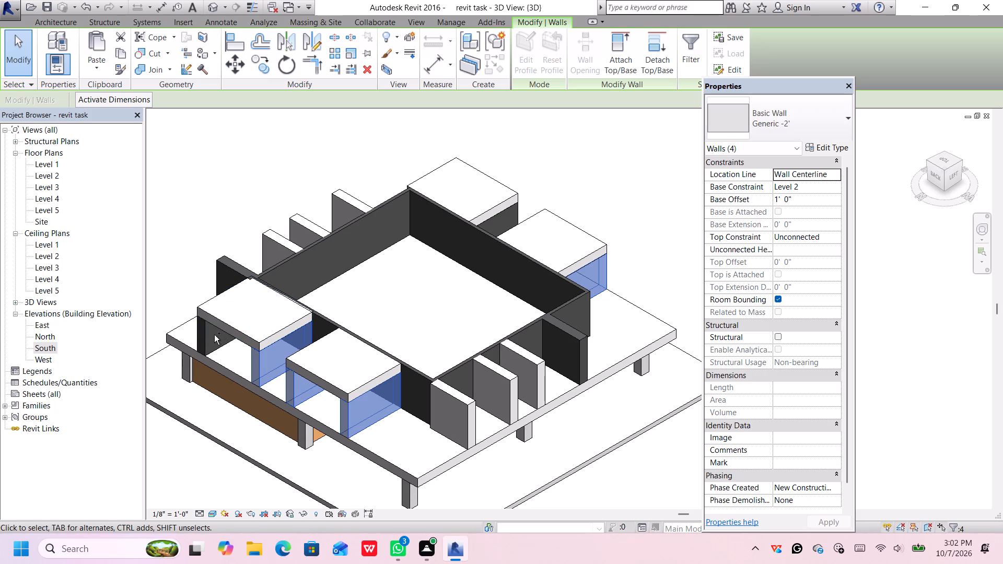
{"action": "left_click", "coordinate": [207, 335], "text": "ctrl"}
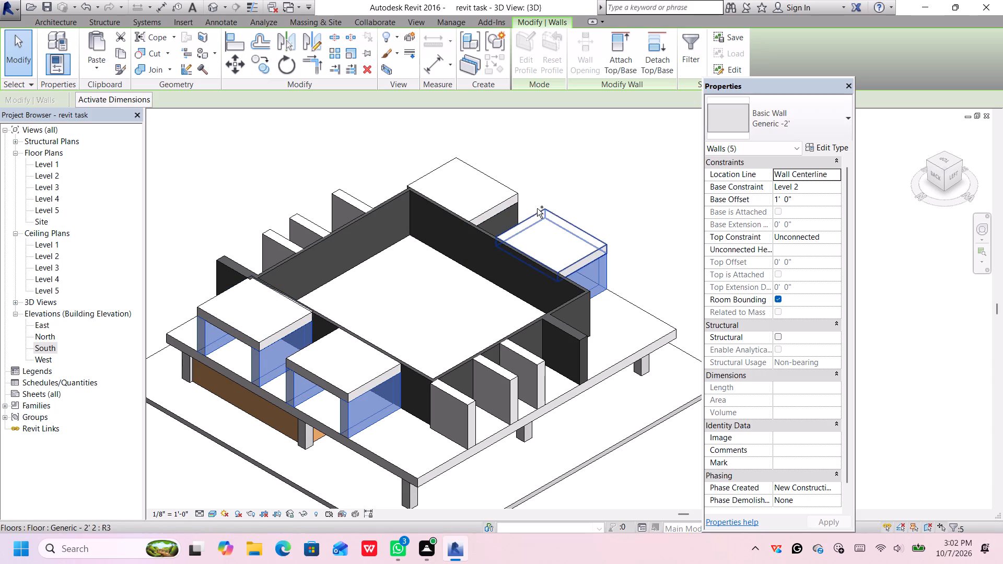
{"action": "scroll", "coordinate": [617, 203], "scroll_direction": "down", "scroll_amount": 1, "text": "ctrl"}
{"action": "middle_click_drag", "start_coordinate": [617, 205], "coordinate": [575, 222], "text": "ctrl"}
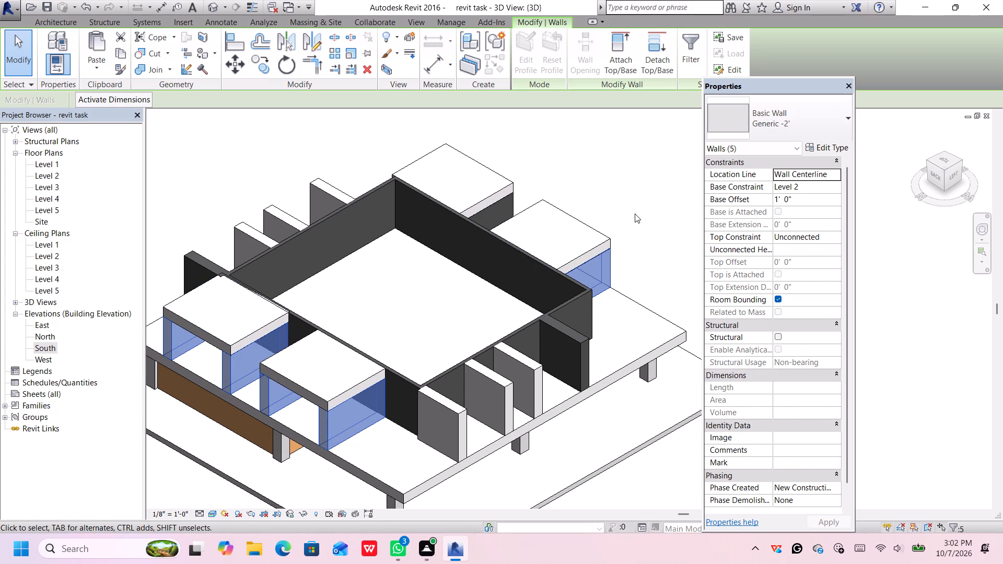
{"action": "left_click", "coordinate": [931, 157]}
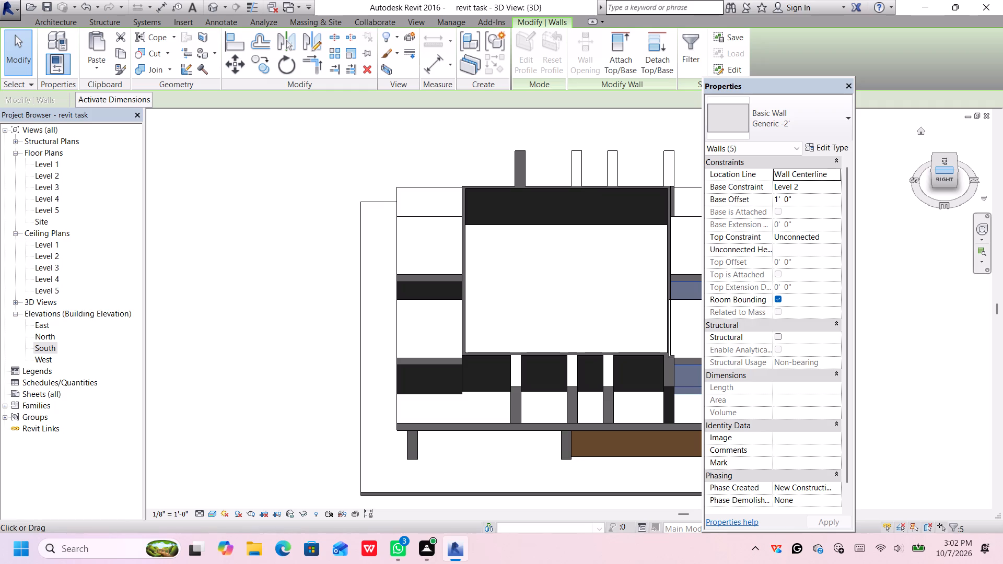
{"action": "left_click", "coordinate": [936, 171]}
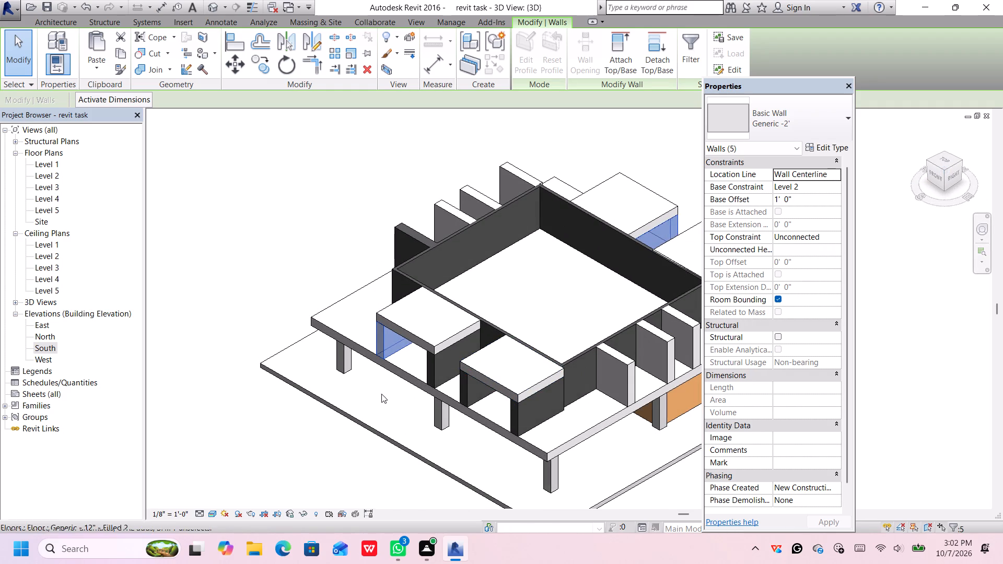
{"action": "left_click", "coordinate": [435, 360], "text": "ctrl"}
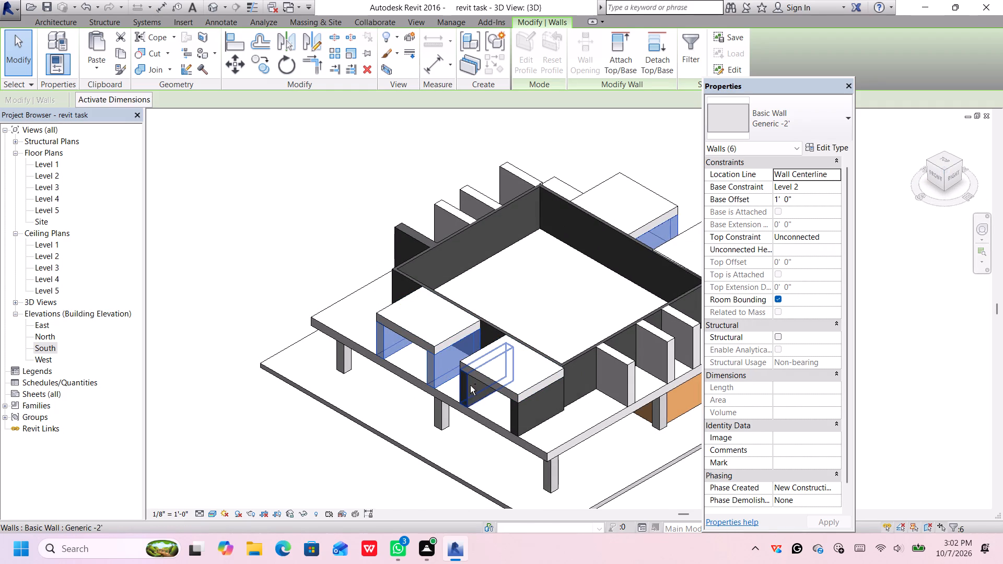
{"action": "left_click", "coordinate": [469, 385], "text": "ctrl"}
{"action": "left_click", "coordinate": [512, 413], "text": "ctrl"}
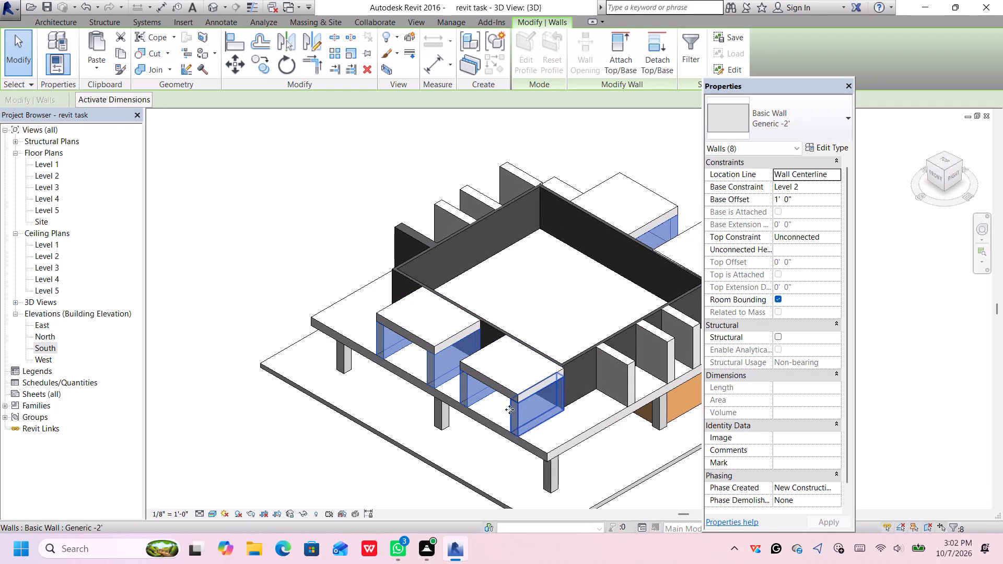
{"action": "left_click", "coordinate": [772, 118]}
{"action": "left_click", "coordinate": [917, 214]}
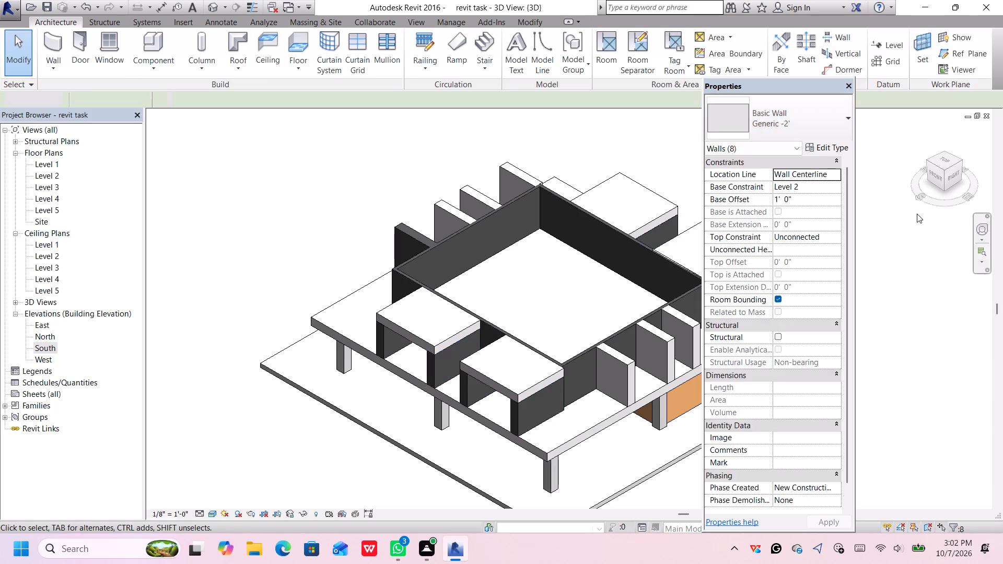
Select the four Level 2 canopy walls on the front side of the building.
{"action": "scroll", "coordinate": [625, 266], "scroll_direction": "down", "scroll_amount": 1}
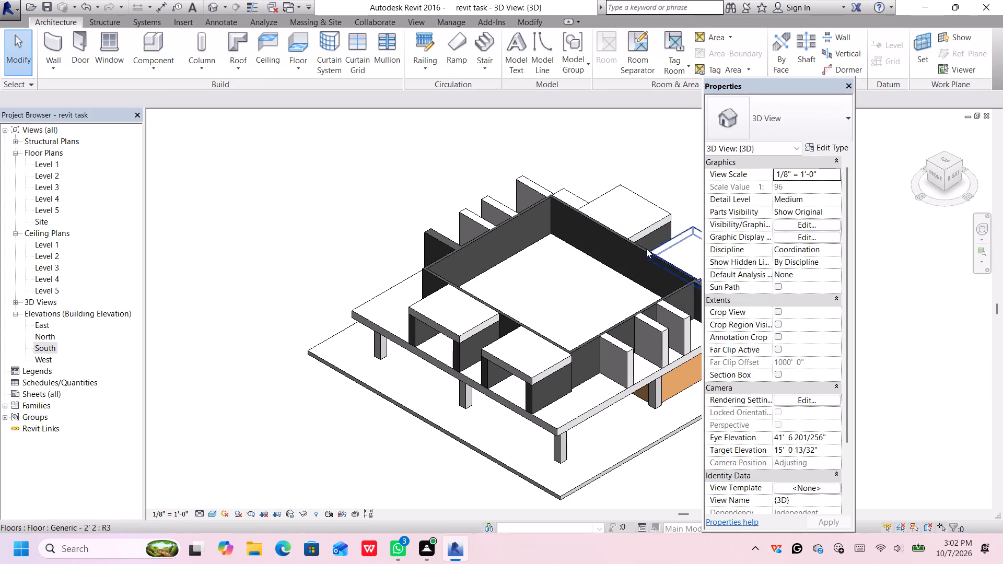
{"action": "middle_click_drag", "start_coordinate": [646, 249], "coordinate": [387, 280]}
{"action": "middle_click_drag", "start_coordinate": [446, 312], "coordinate": [584, 271]}
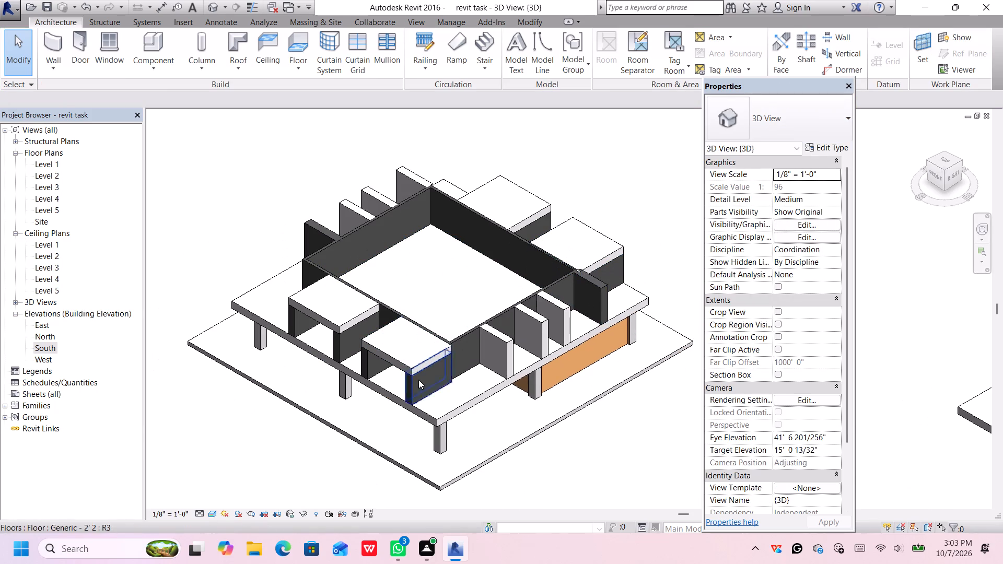
{"action": "left_click", "coordinate": [418, 381]}
{"action": "left_click", "coordinate": [407, 383]}
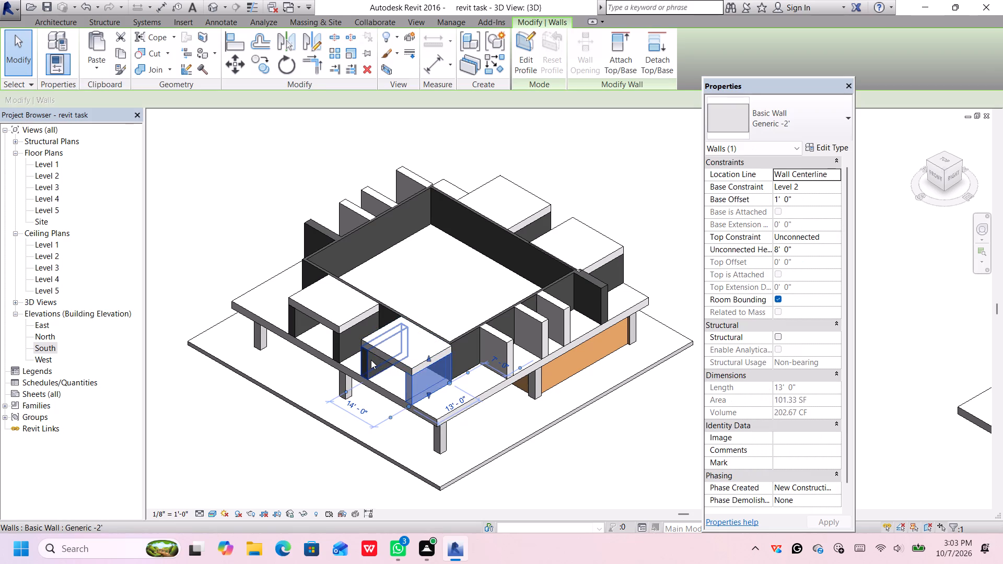
{"action": "left_click", "coordinate": [371, 360]}
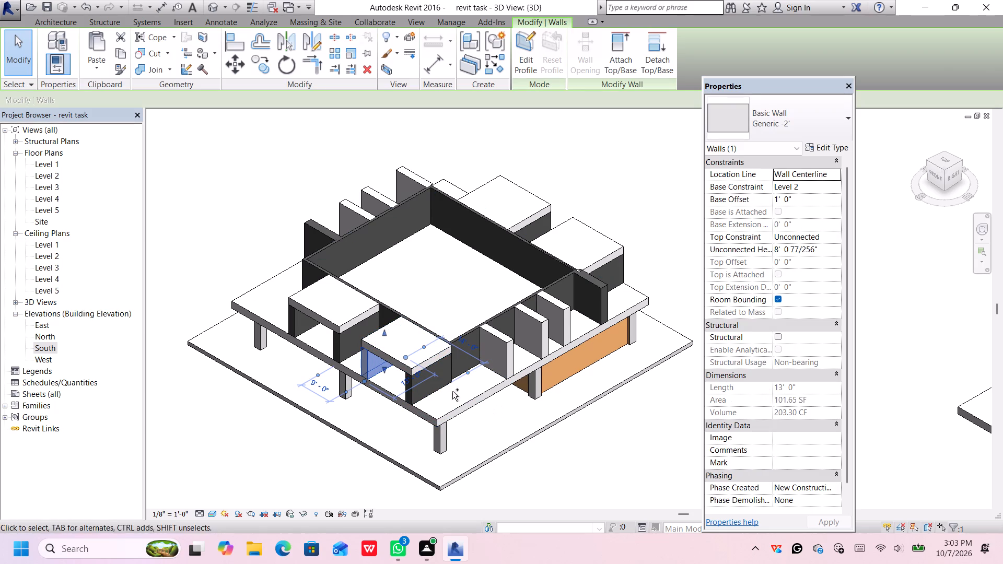
{"action": "left_click", "coordinate": [434, 382], "text": "ctrl"}
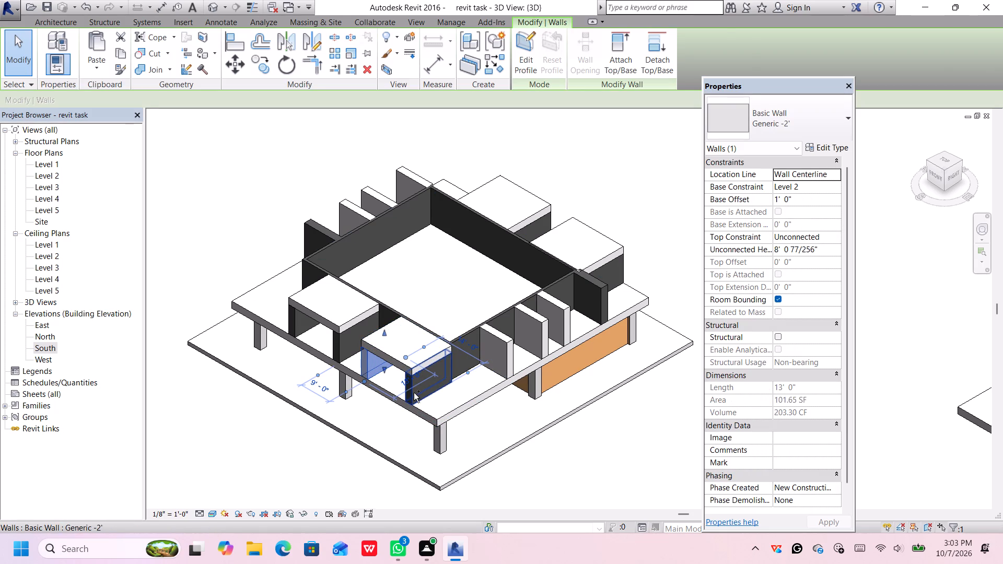
{"action": "left_click", "coordinate": [414, 393], "text": "ctrl"}
{"action": "left_click", "coordinate": [334, 347], "text": "ctrl"}
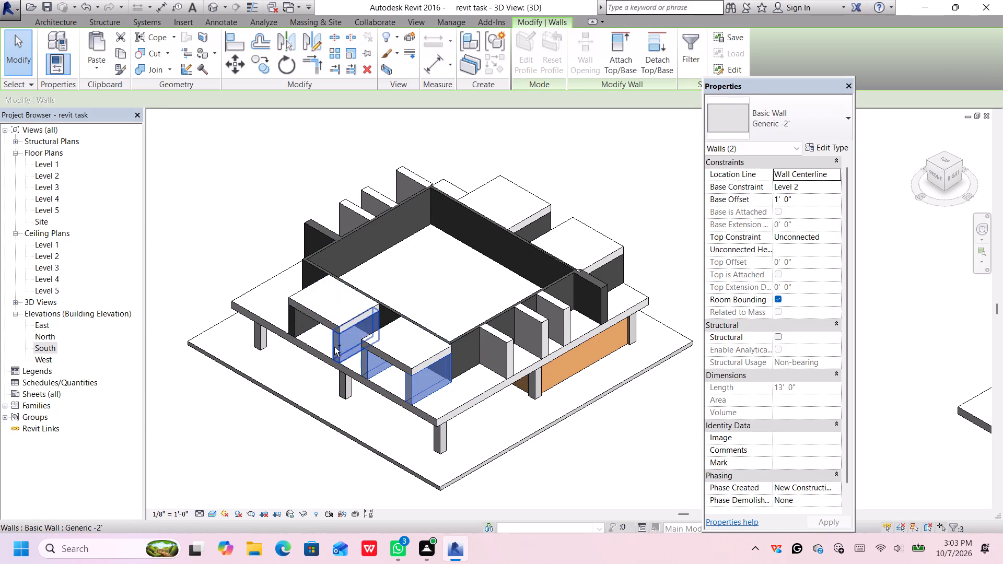
{"action": "left_click", "coordinate": [292, 321], "text": "ctrl"}
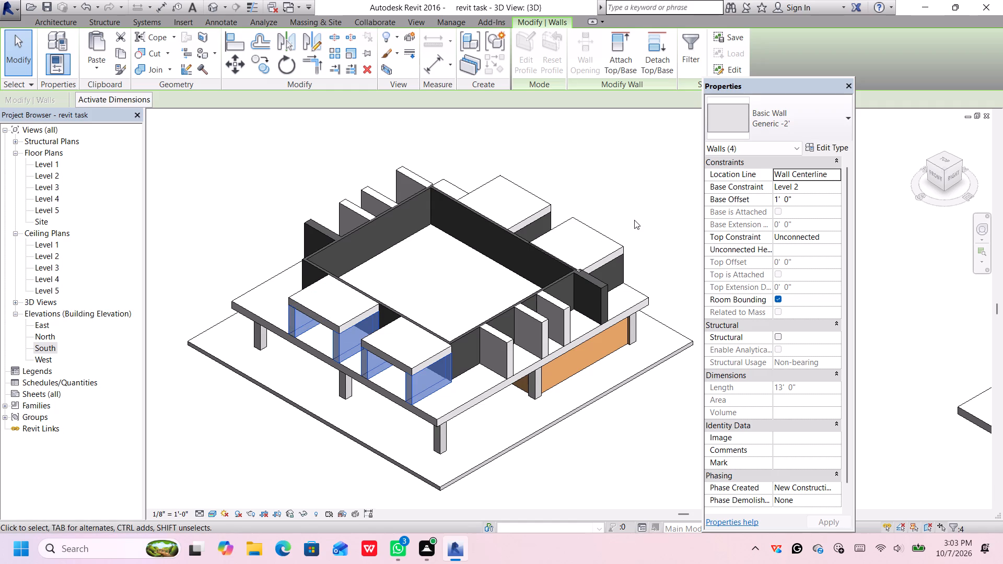
Add the four Level 2 canopy walls on the back side of the building to the selection.
{"action": "left_click", "coordinate": [960, 161]}
{"action": "scroll", "coordinate": [506, 370], "scroll_direction": "down", "scroll_amount": 3}
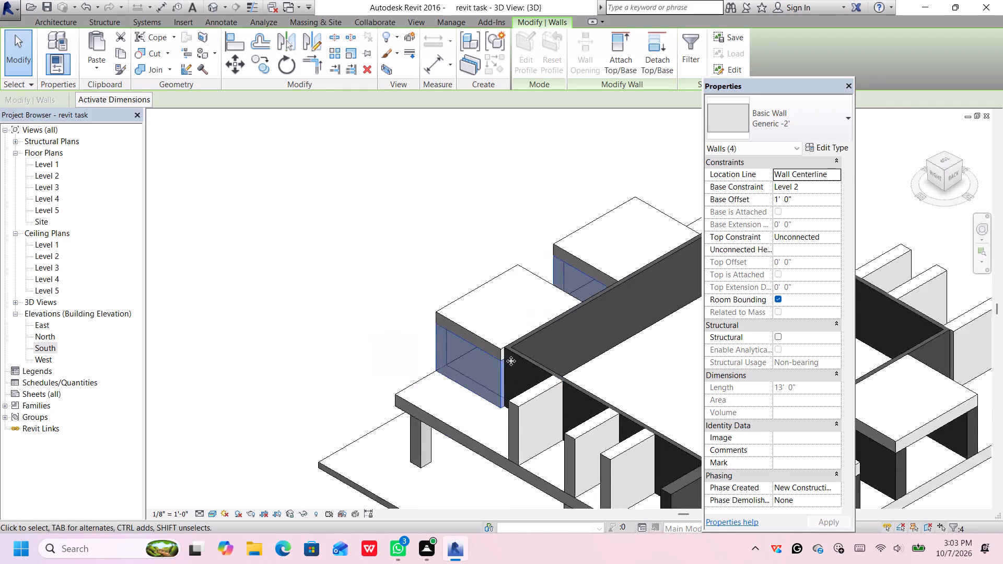
{"action": "scroll", "coordinate": [511, 361], "scroll_direction": "down", "scroll_amount": 4}
{"action": "middle_click_drag", "start_coordinate": [591, 404], "coordinate": [524, 303]}
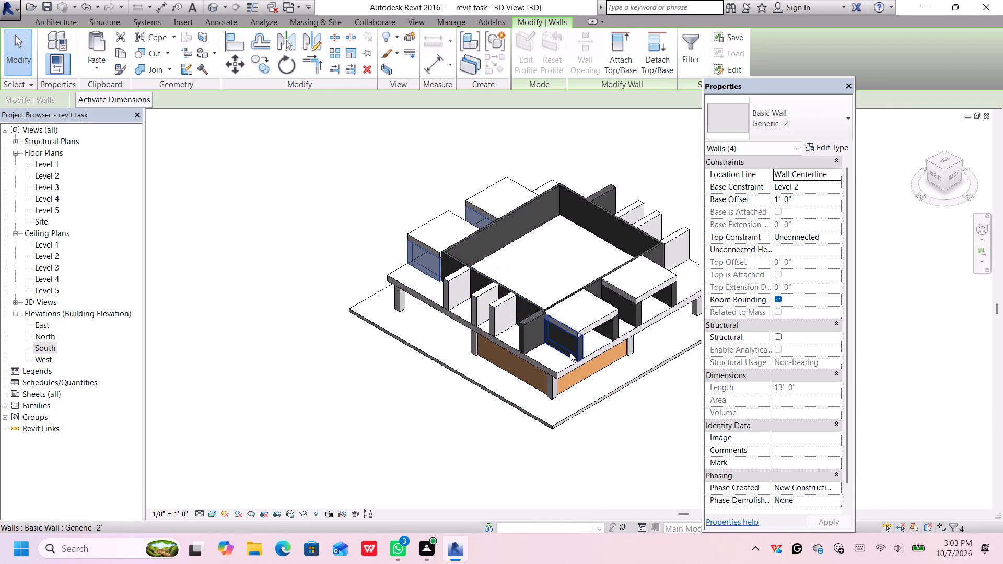
{"action": "scroll", "coordinate": [571, 350], "scroll_direction": "up", "scroll_amount": 2}
{"action": "left_click", "coordinate": [580, 344], "text": "ctrl"}
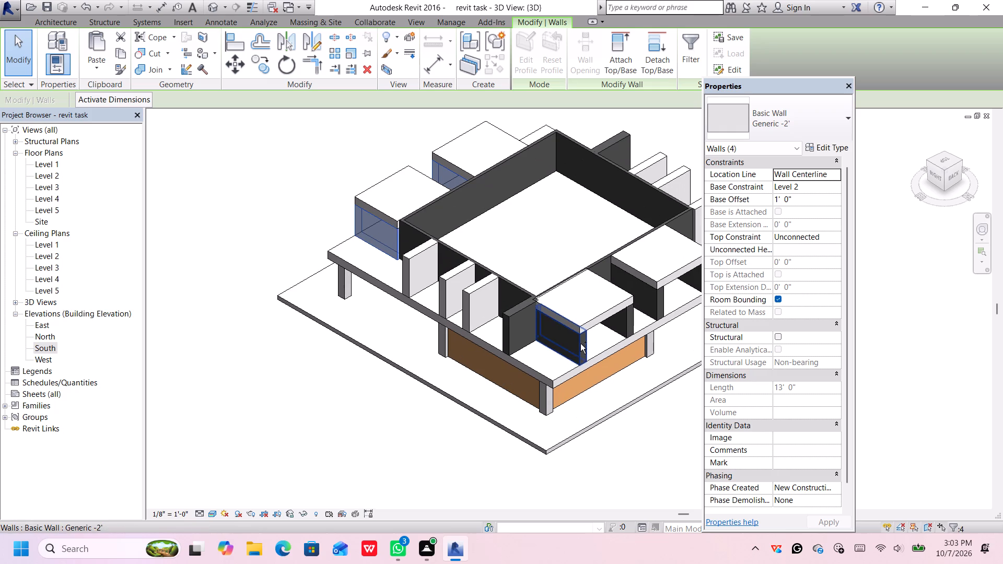
{"action": "left_click", "coordinate": [624, 323], "text": "ctrl"}
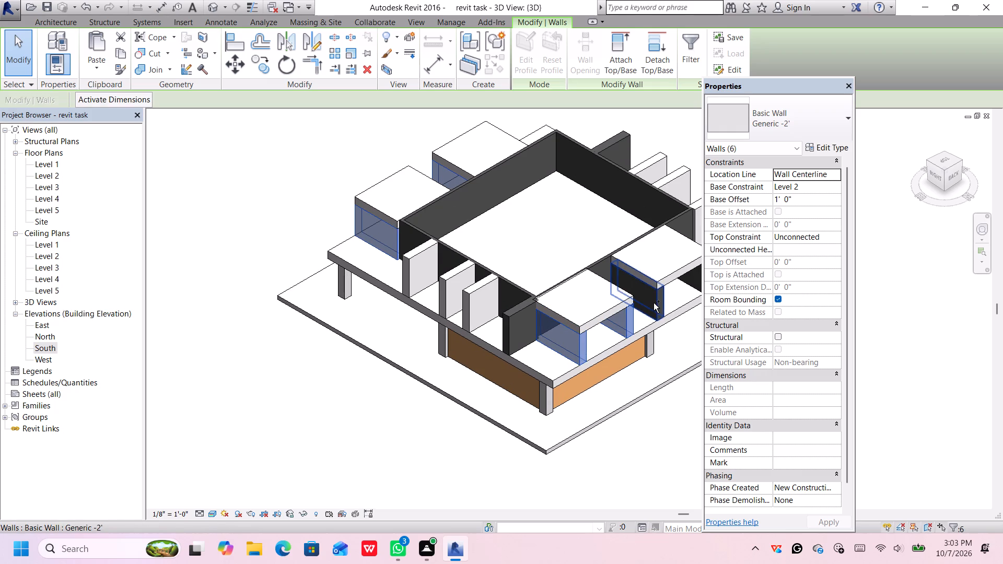
{"action": "left_click", "coordinate": [654, 303], "text": "ctrl"}
{"action": "middle_click_drag", "start_coordinate": [648, 304], "coordinate": [541, 323], "text": "ctrl"}
{"action": "scroll", "coordinate": [560, 324], "scroll_direction": "down", "scroll_amount": 3, "text": "ctrl"}
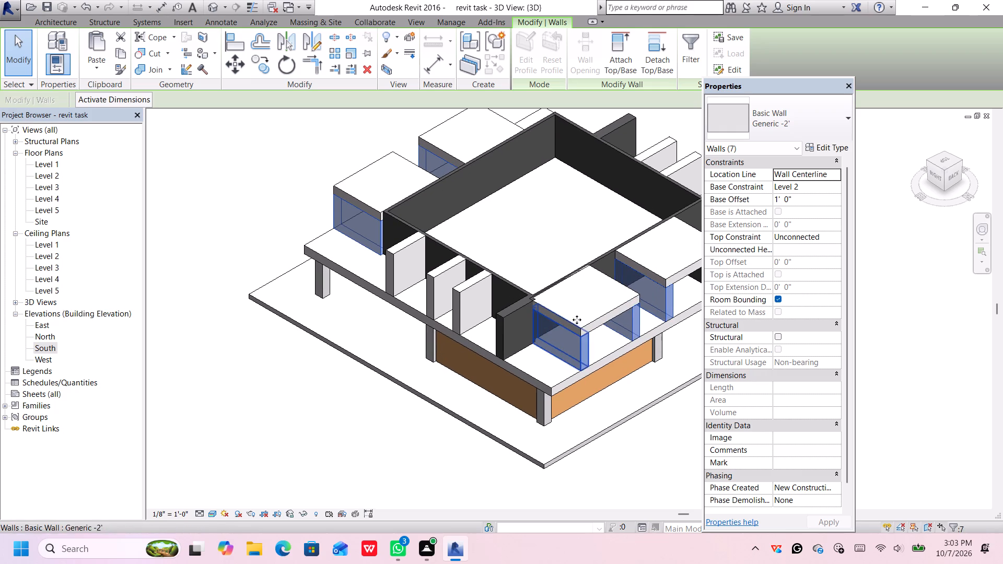
{"action": "scroll", "coordinate": [598, 340], "scroll_direction": "down", "scroll_amount": 2, "text": "ctrl"}
{"action": "middle_click_drag", "start_coordinate": [645, 455], "coordinate": [583, 427], "text": "ctrl"}
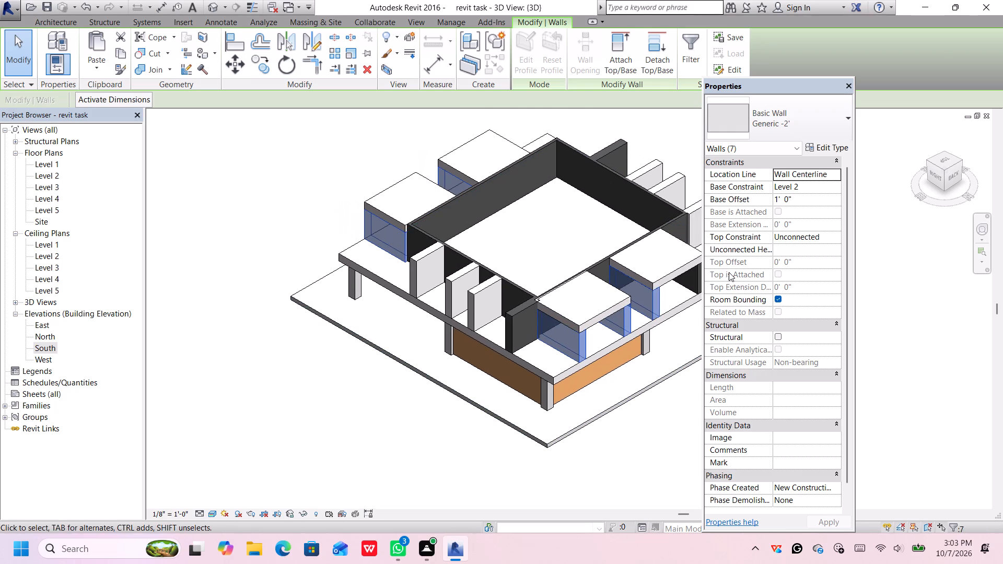
{"action": "left_click", "coordinate": [696, 279], "text": "ctrl"}
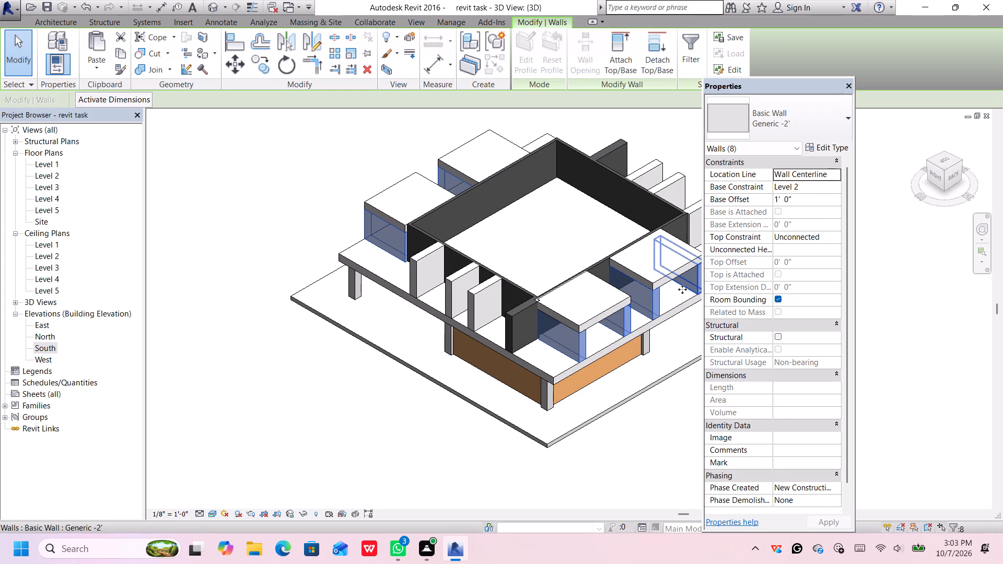
Duplicate the wall type of the eight selected canopy walls as Generic -2' 3 red.
{"action": "scroll", "coordinate": [641, 418], "scroll_direction": "up", "scroll_amount": 1}
{"action": "middle_click_drag", "start_coordinate": [640, 418], "coordinate": [527, 444]}
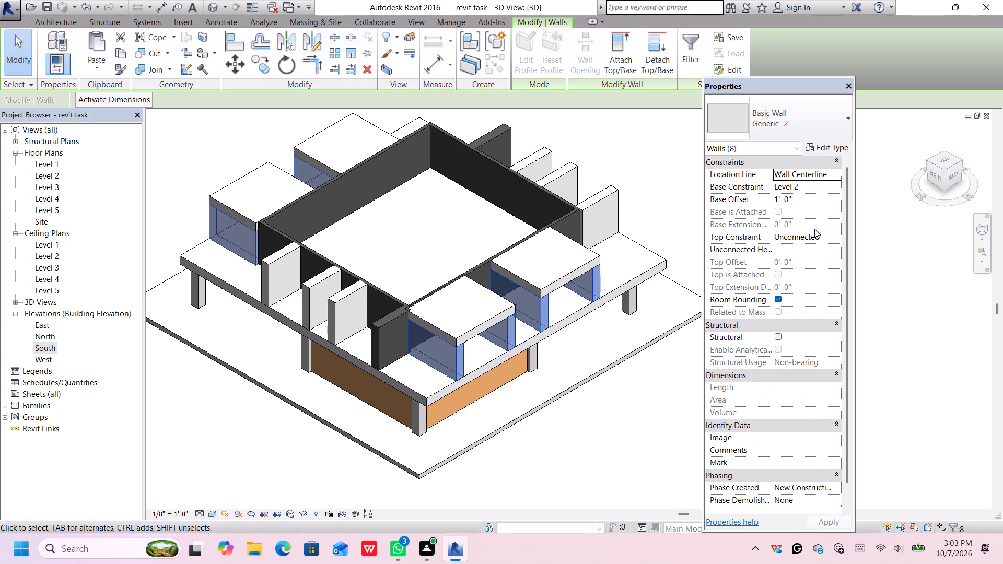
{"action": "left_click", "coordinate": [821, 148]}
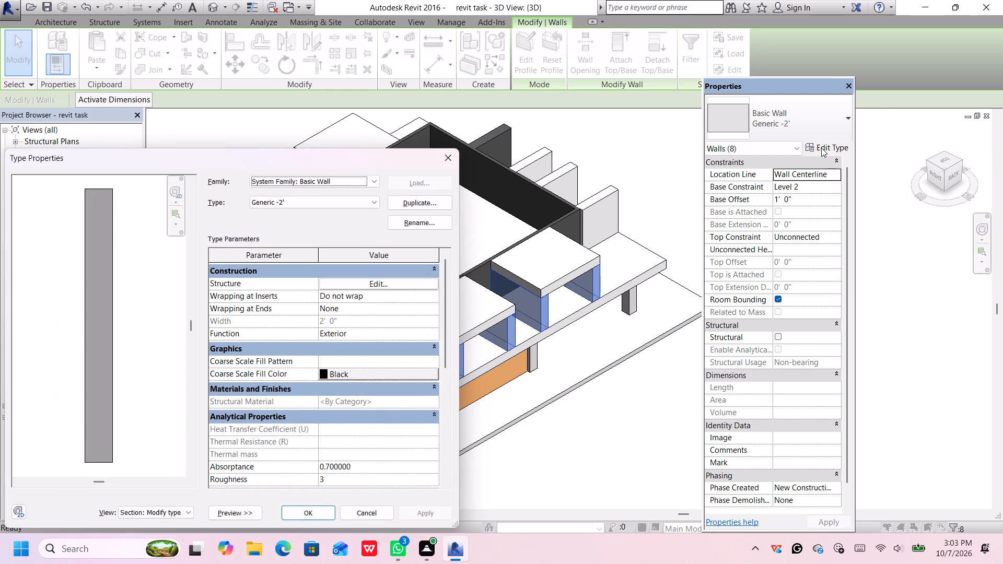
{"action": "left_click", "coordinate": [435, 203]}
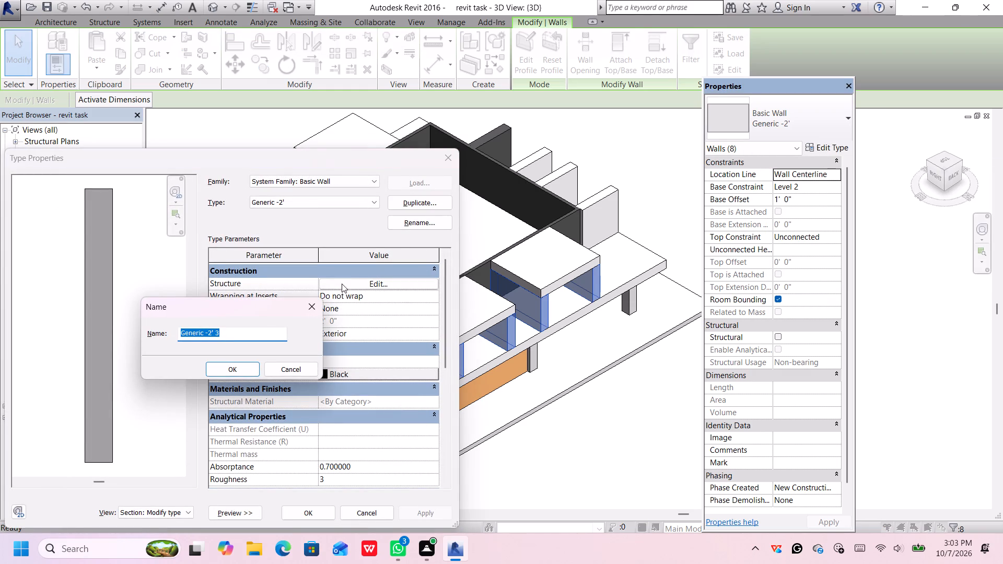
{"action": "left_click", "coordinate": [246, 333]}
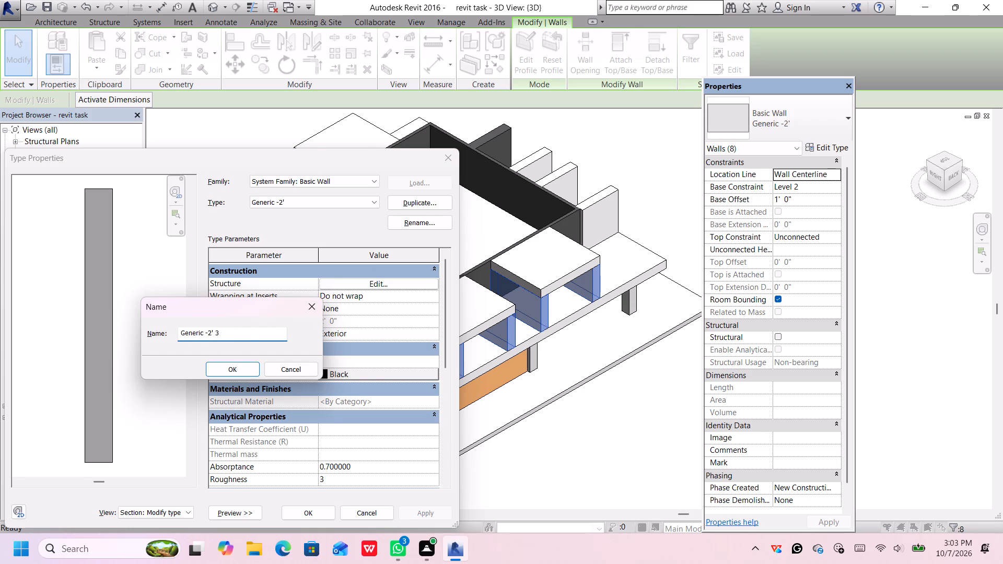
{"action": "key", "text": "space"}
{"action": "type", "text": "red"}
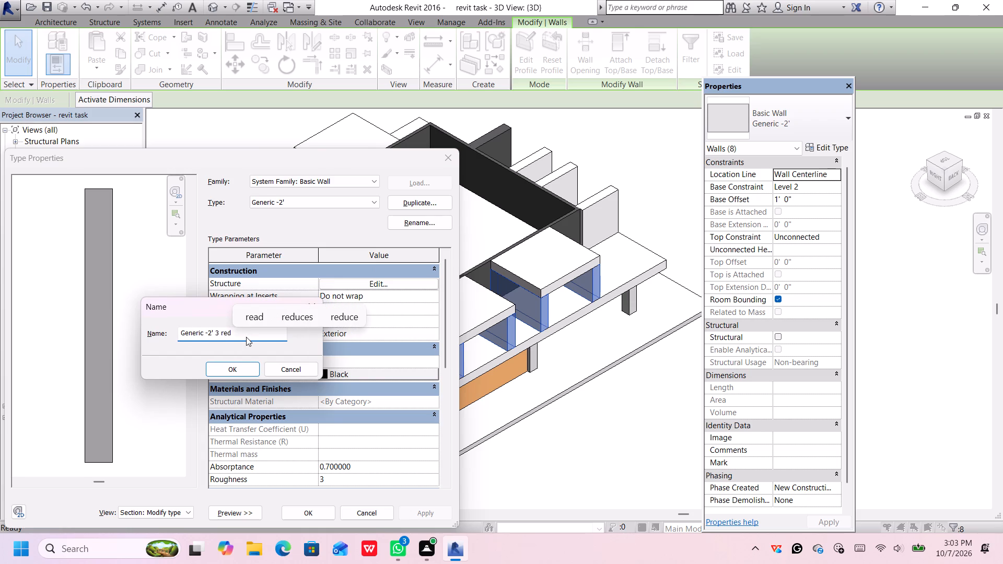
{"action": "left_click", "coordinate": [237, 364]}
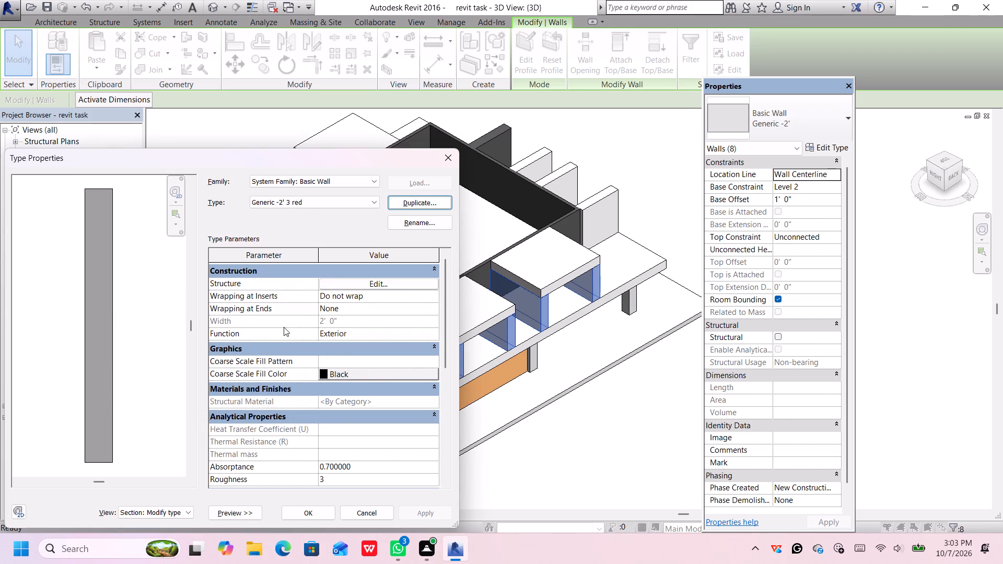
Open the Damp-proofing material of the Generic -2' 3 red structure layer and bring up the appearance asset library.
{"action": "left_click", "coordinate": [359, 284]}
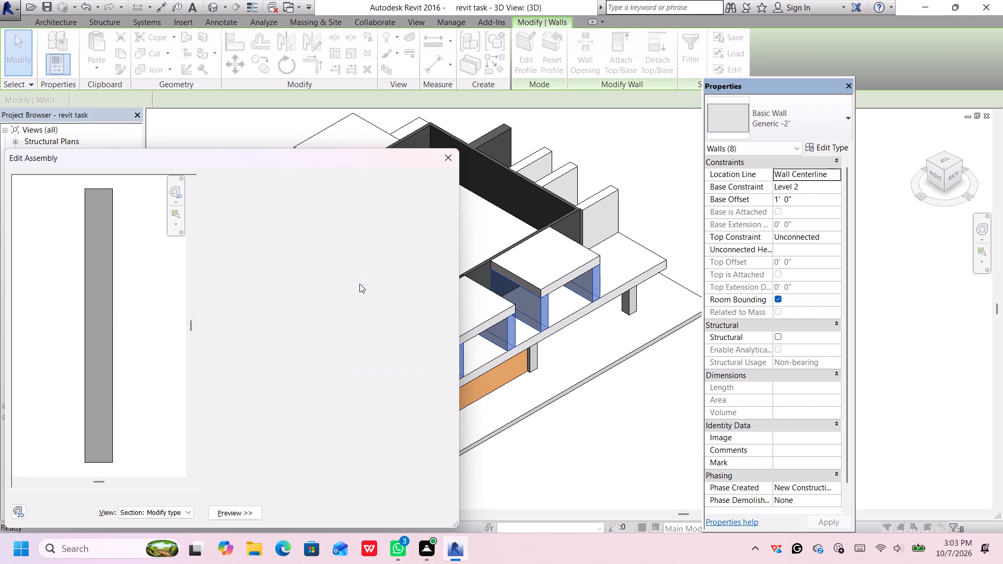
{"action": "left_click", "coordinate": [320, 291]}
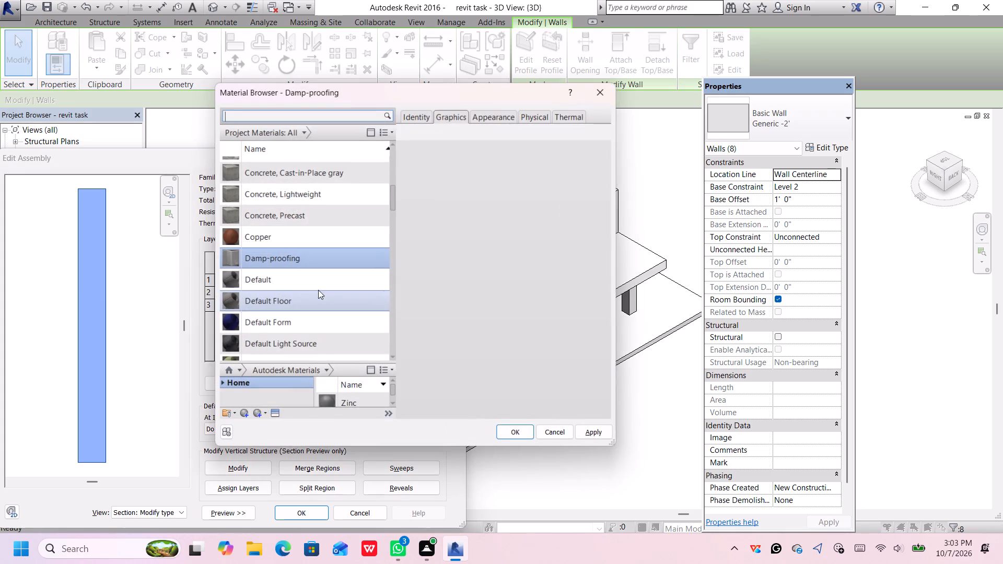
{"action": "scroll", "coordinate": [325, 244], "scroll_direction": "down", "scroll_amount": 4}
{"action": "scroll", "coordinate": [327, 248], "scroll_direction": "up", "scroll_amount": 1}
{"action": "scroll", "coordinate": [327, 248], "scroll_direction": "down", "scroll_amount": 3}
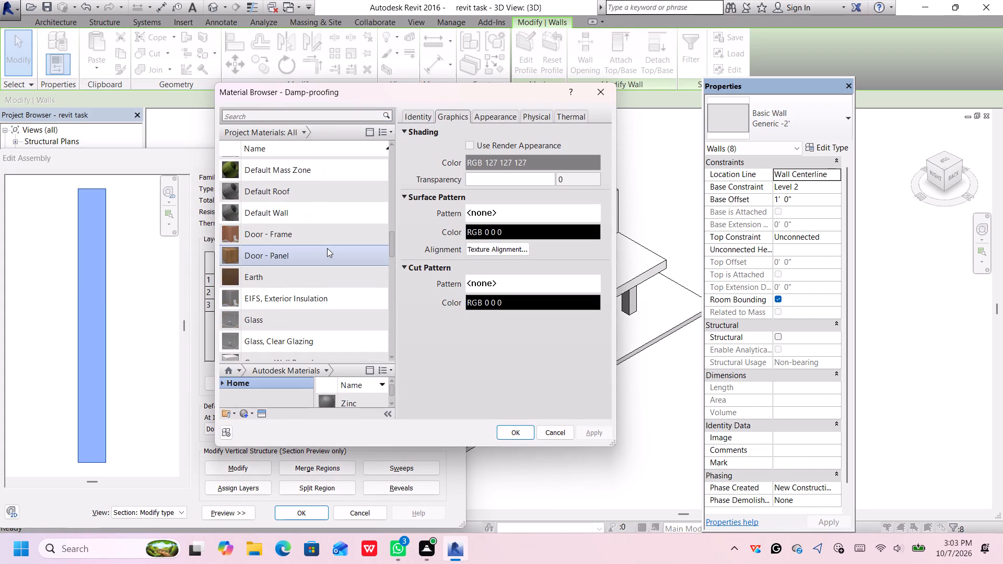
{"action": "scroll", "coordinate": [332, 249], "scroll_direction": "down", "scroll_amount": 2}
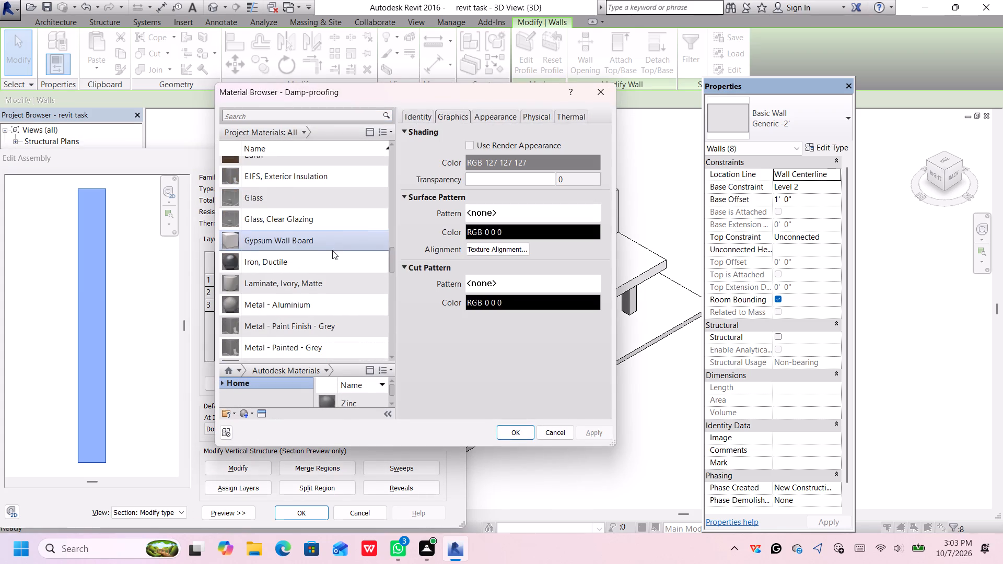
{"action": "scroll", "coordinate": [336, 232], "scroll_direction": "down", "scroll_amount": 5}
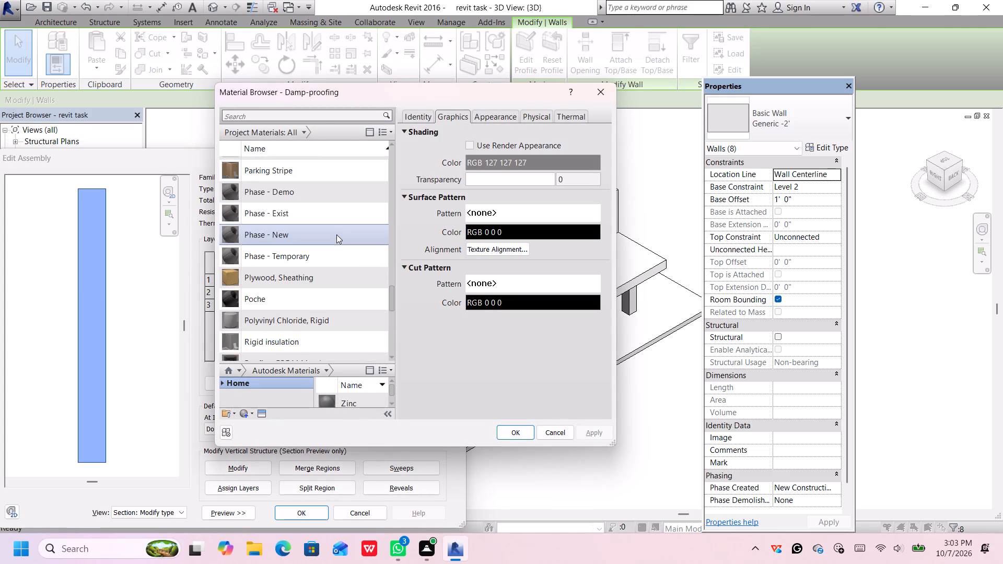
{"action": "scroll", "coordinate": [336, 234], "scroll_direction": "down", "scroll_amount": 3}
{"action": "scroll", "coordinate": [336, 235], "scroll_direction": "up", "scroll_amount": 1}
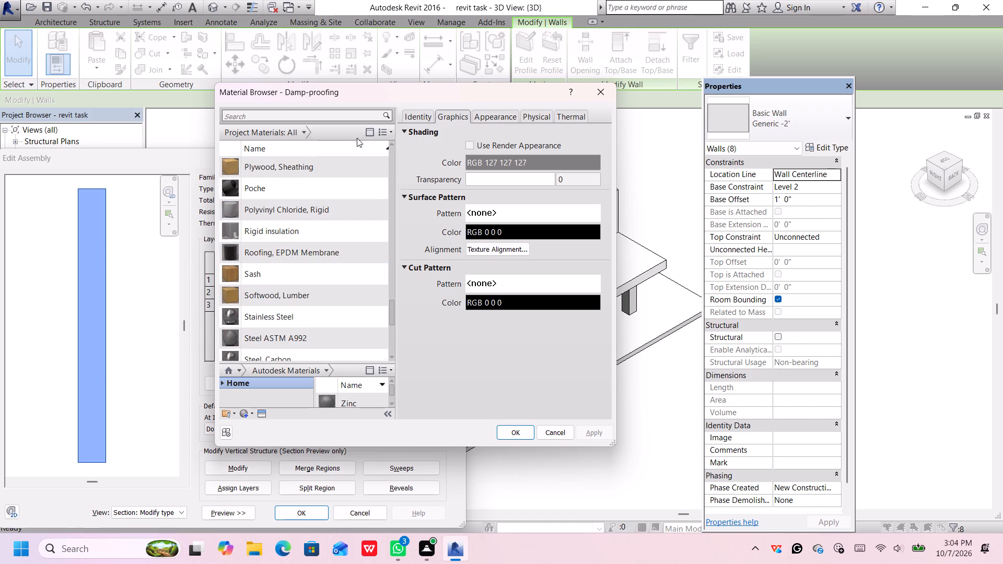
{"action": "left_click", "coordinate": [370, 133]}
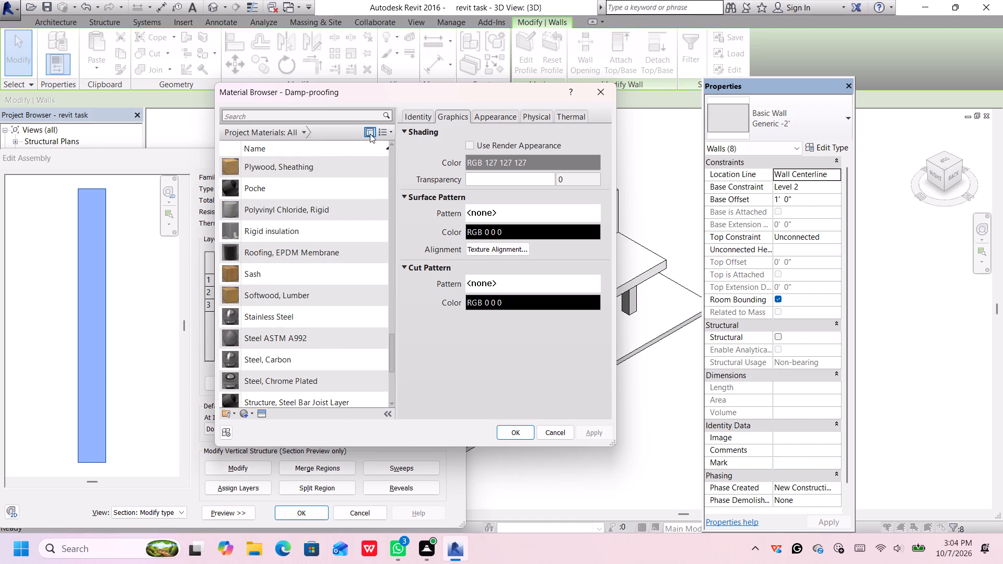
{"action": "left_click", "coordinate": [261, 411]}
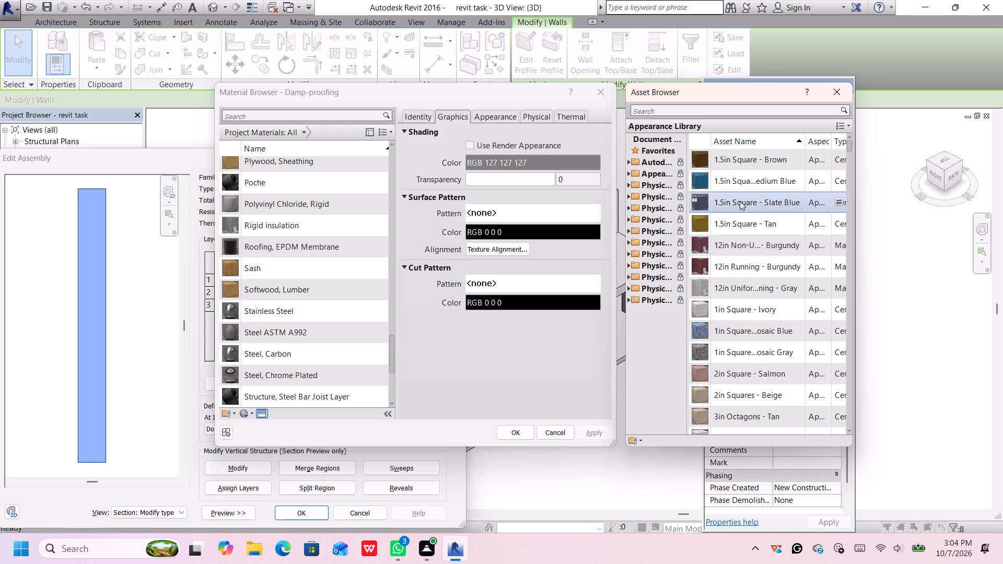
Look through the assets in the appearance library for a suitable red finish.
{"action": "scroll", "coordinate": [740, 201], "scroll_direction": "down", "scroll_amount": 11}
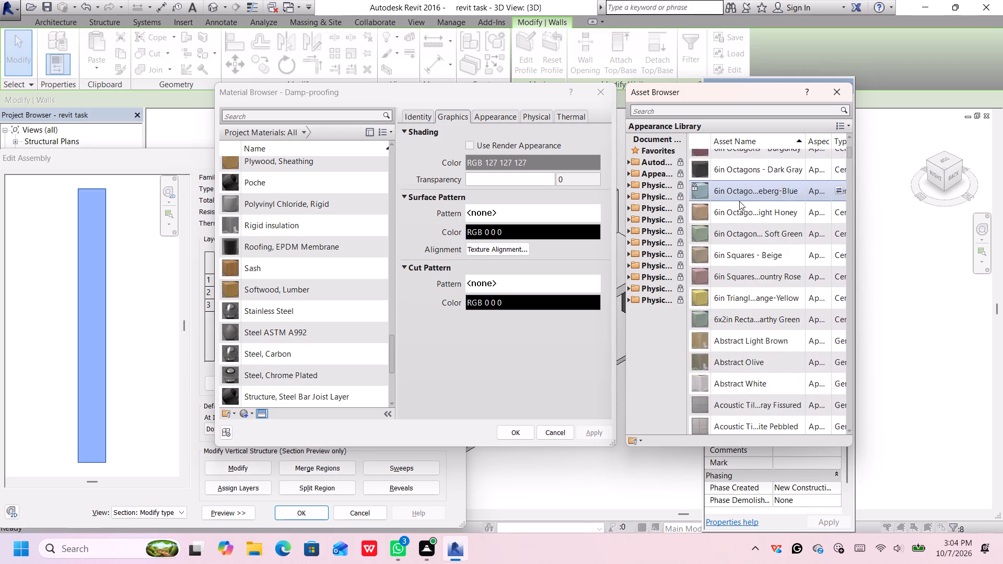
{"action": "scroll", "coordinate": [739, 201], "scroll_direction": "down", "scroll_amount": 15}
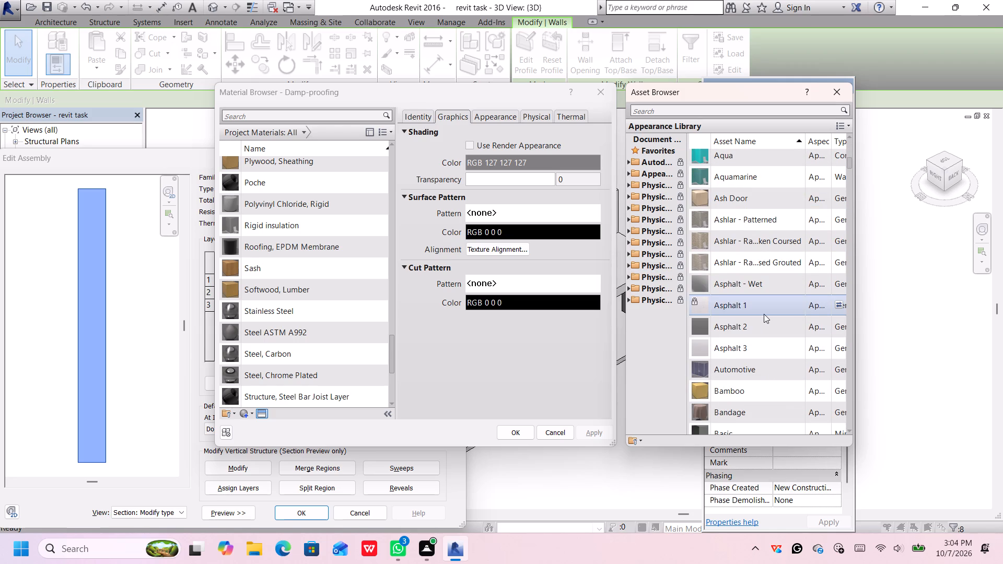
{"action": "scroll", "coordinate": [764, 314], "scroll_direction": "down", "scroll_amount": 2}
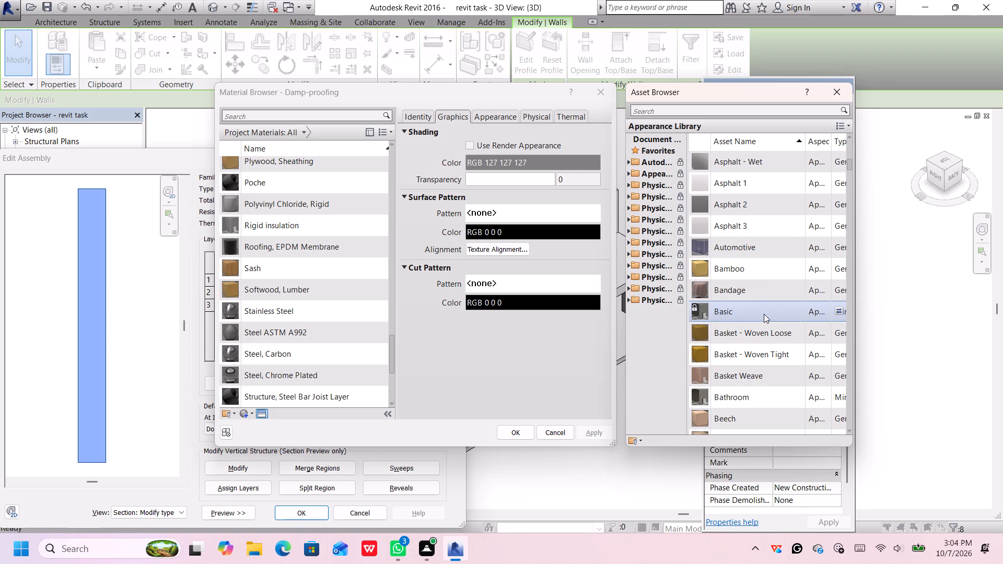
{"action": "scroll", "coordinate": [764, 314], "scroll_direction": "up", "scroll_amount": 5}
Search the appearance assets for red paint.
{"action": "left_click", "coordinate": [777, 109]}
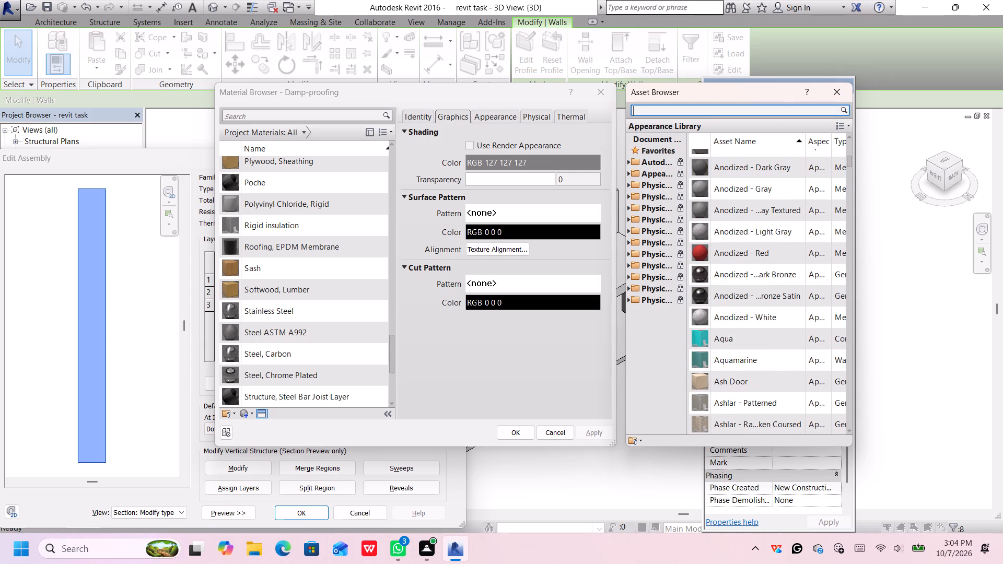
{"action": "key", "text": "r"}
{"action": "key", "text": "e"}
{"action": "key", "text": "d"}
{"action": "key", "text": "space"}
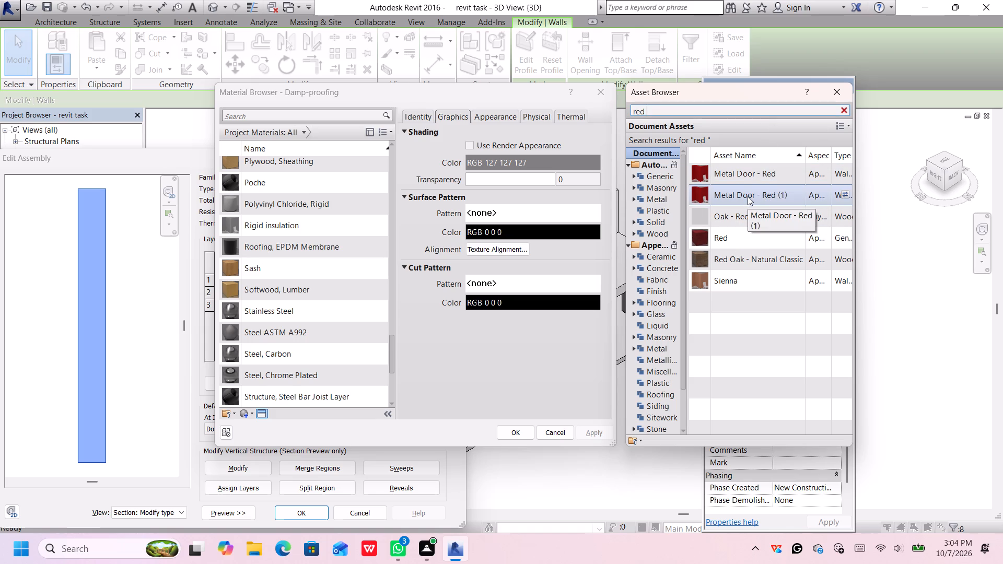
{"action": "left_click", "coordinate": [717, 115]}
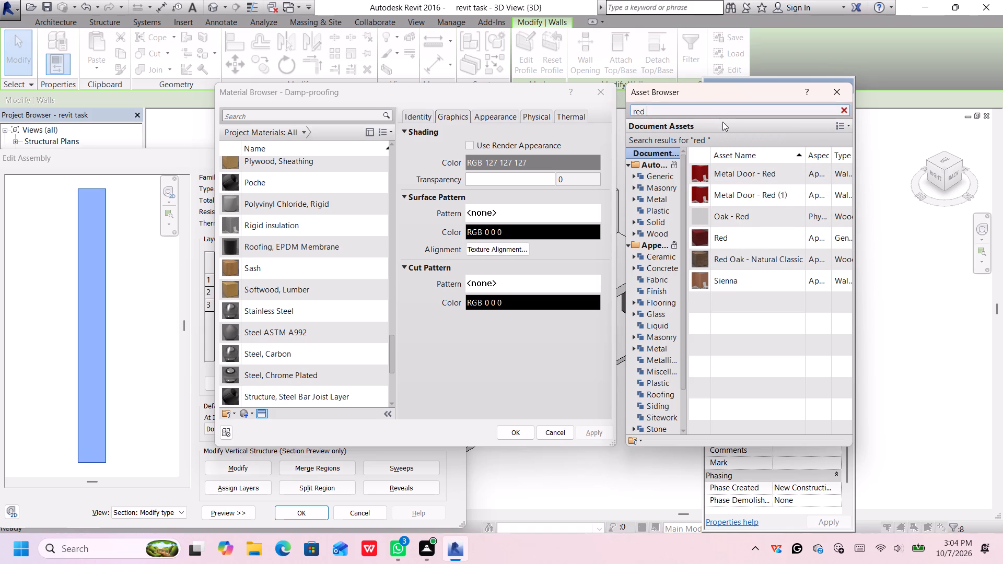
{"action": "key", "text": "p"}
{"action": "type", "text": "aint"}
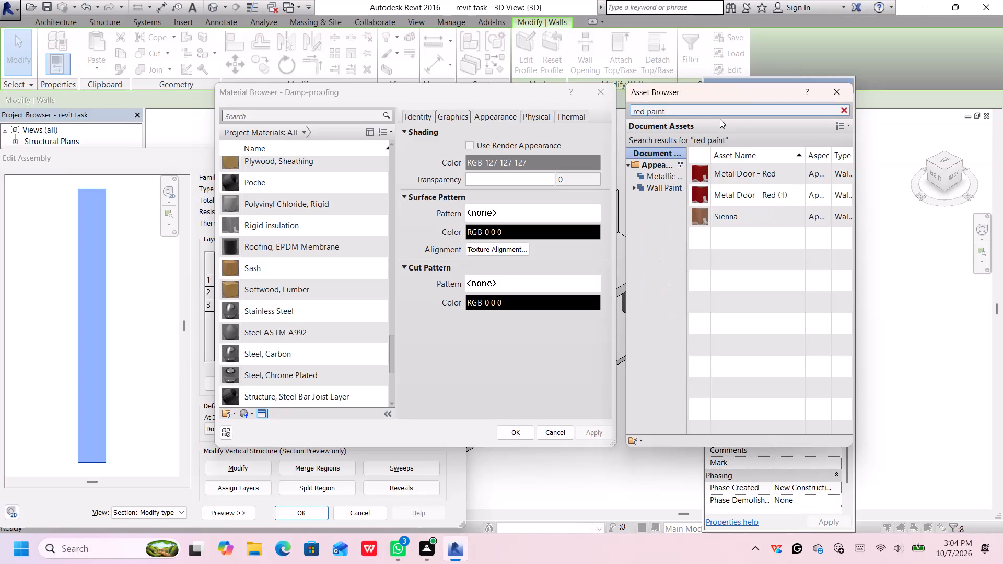
{"action": "key", "text": "Return"}
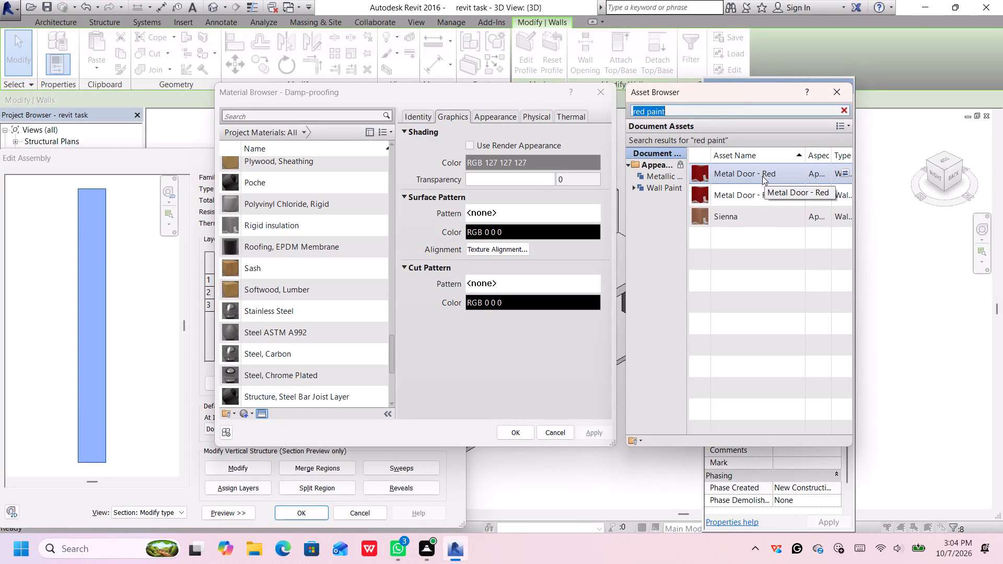
Replace the Damp-proofing material's appearance with Metal Door - Red, accept the wall type changes and deselect the canopy walls.
{"action": "scroll", "coordinate": [749, 197], "scroll_direction": "up", "scroll_amount": 1}
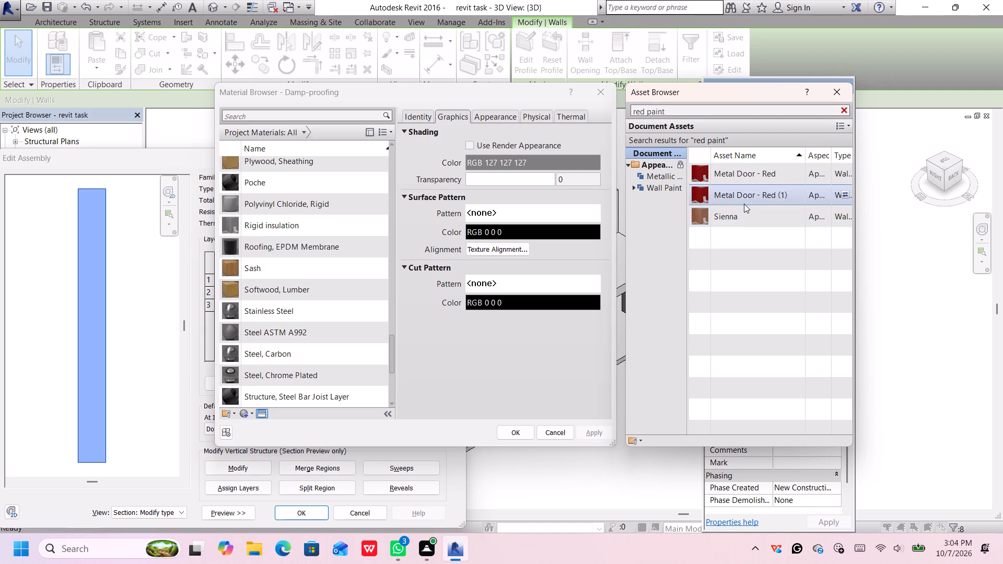
{"action": "left_click", "coordinate": [765, 175]}
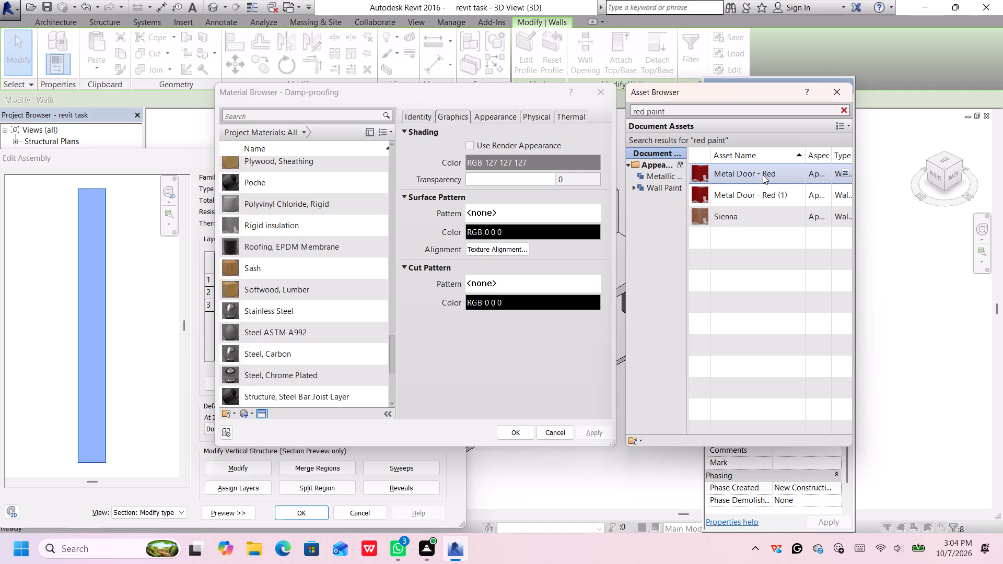
{"action": "double_click", "coordinate": [759, 178]}
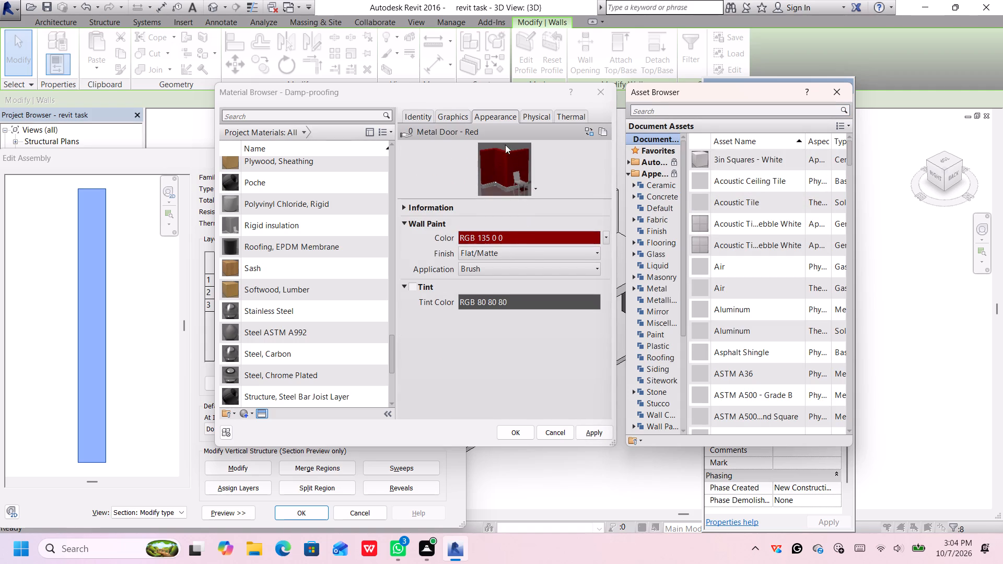
{"action": "scroll", "coordinate": [507, 255], "scroll_direction": "up", "scroll_amount": 1}
{"action": "left_click", "coordinate": [455, 113]}
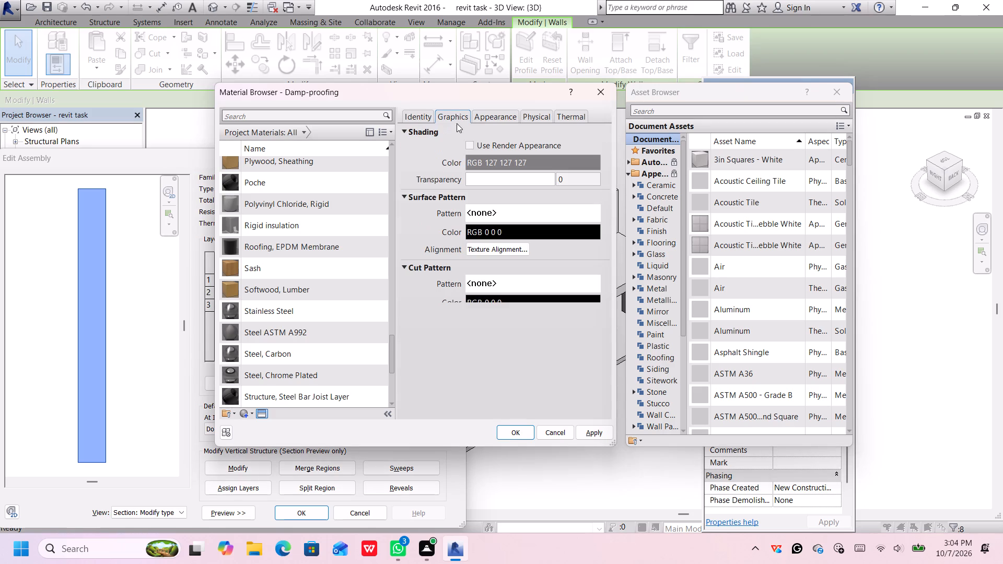
{"action": "left_click", "coordinate": [479, 116]}
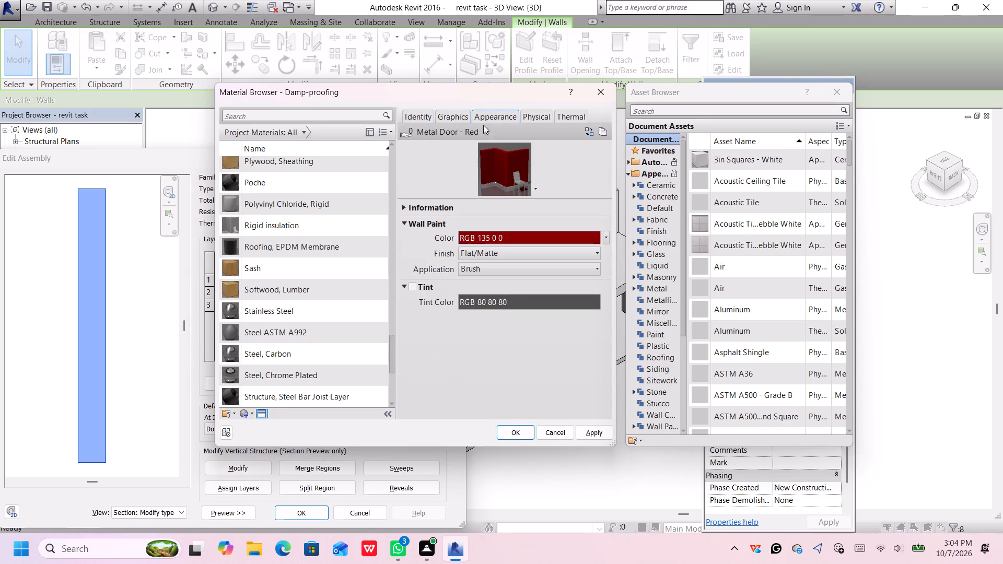
{"action": "left_click", "coordinate": [519, 433]}
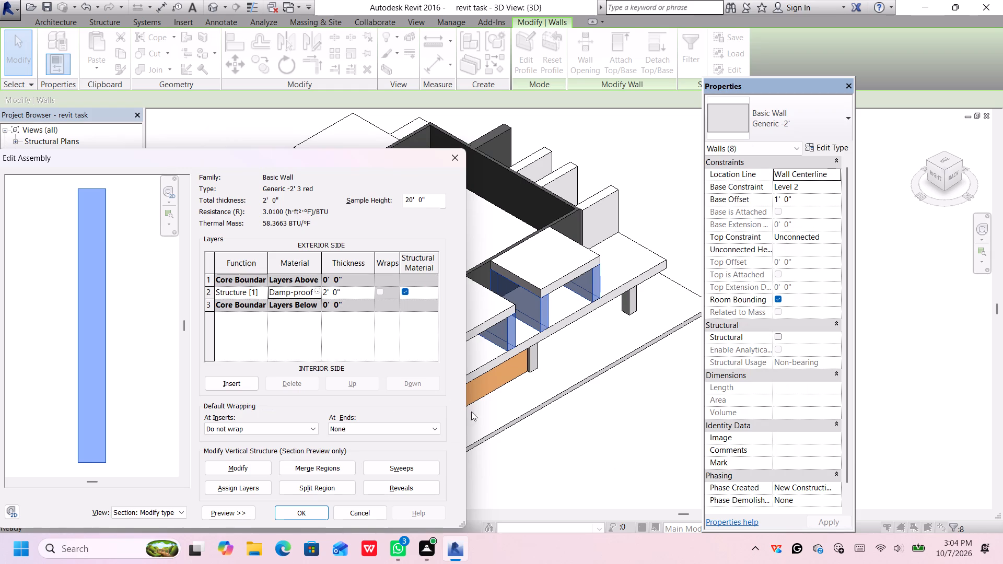
{"action": "left_click", "coordinate": [310, 510]}
{"action": "left_click", "coordinate": [318, 510]}
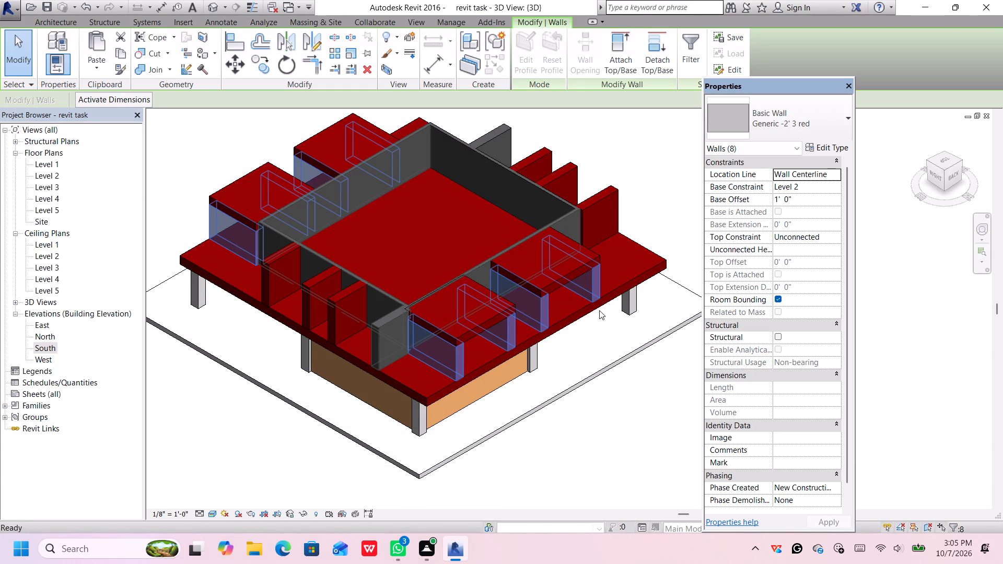
{"action": "left_click", "coordinate": [660, 228]}
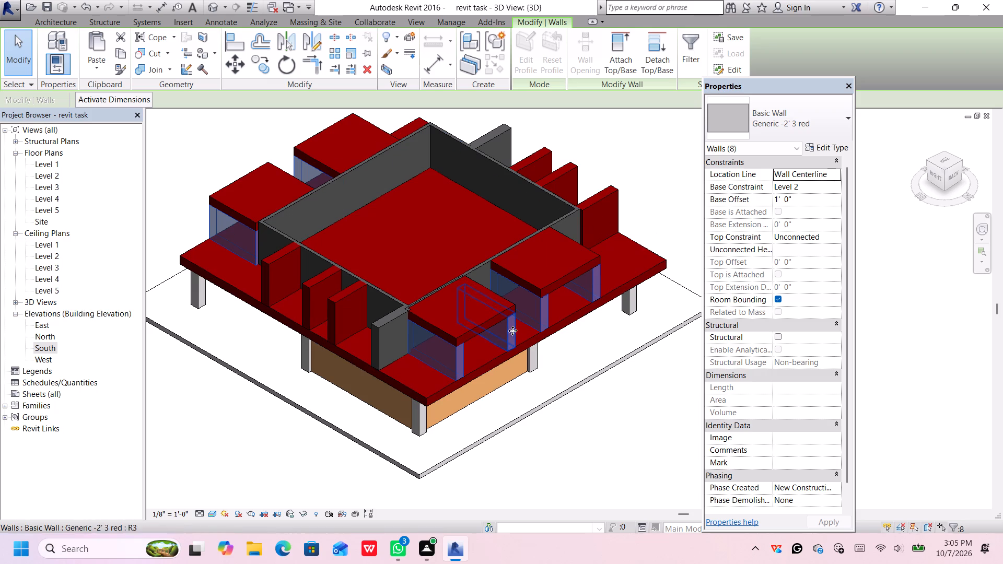
{"action": "left_click", "coordinate": [476, 475]}
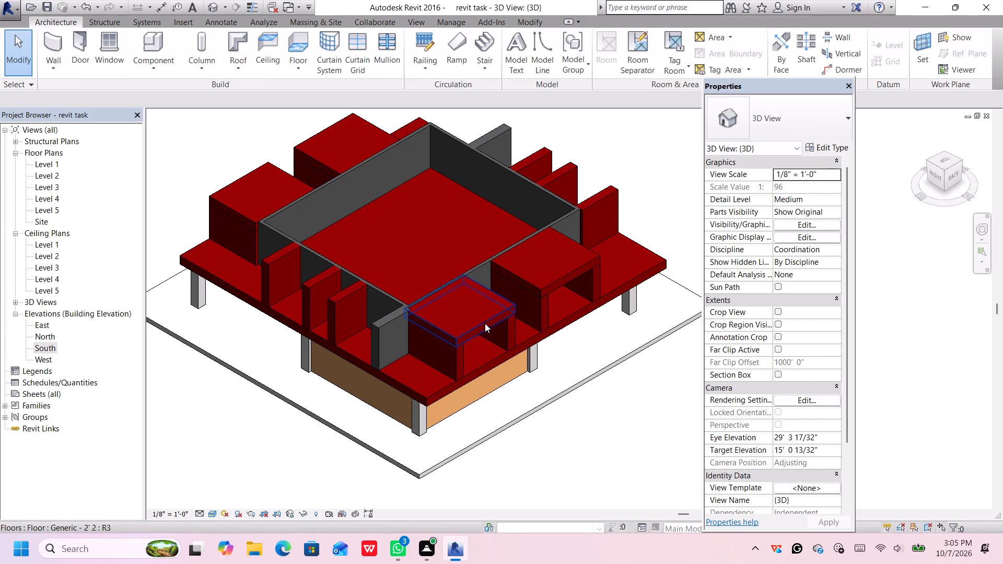
Select the two Level 3 canopy floor slabs on the back side of the building, checking the floor types available.
{"action": "left_click", "coordinate": [484, 321]}
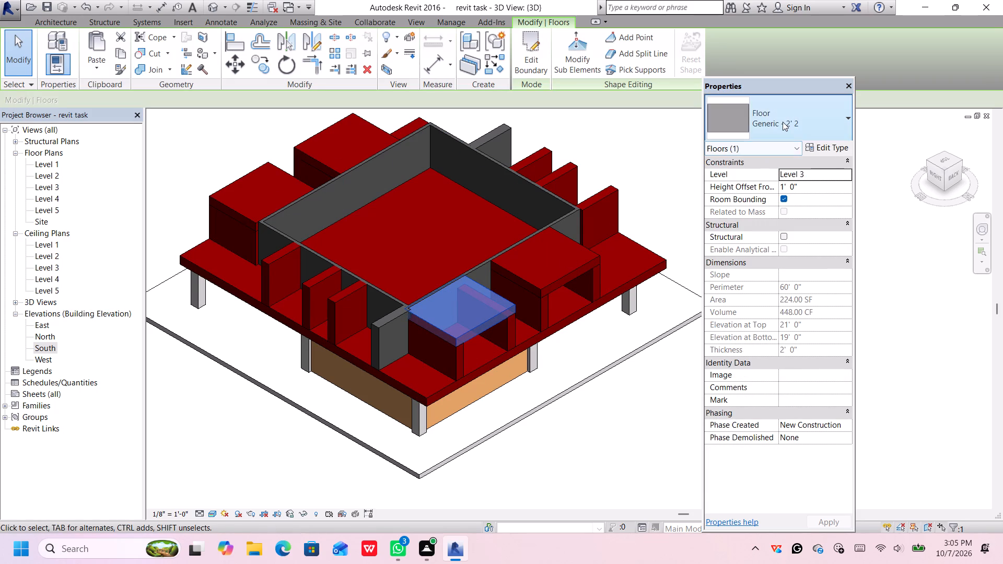
{"action": "left_click", "coordinate": [783, 122]}
{"action": "scroll", "coordinate": [771, 196], "scroll_direction": "up", "scroll_amount": 2}
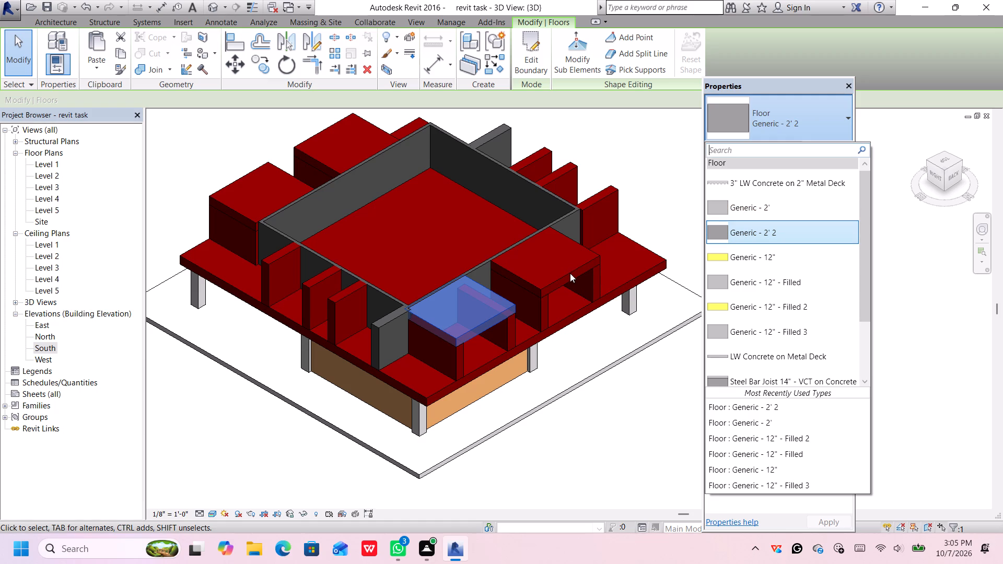
{"action": "left_click", "coordinate": [570, 277], "text": "ctrl"}
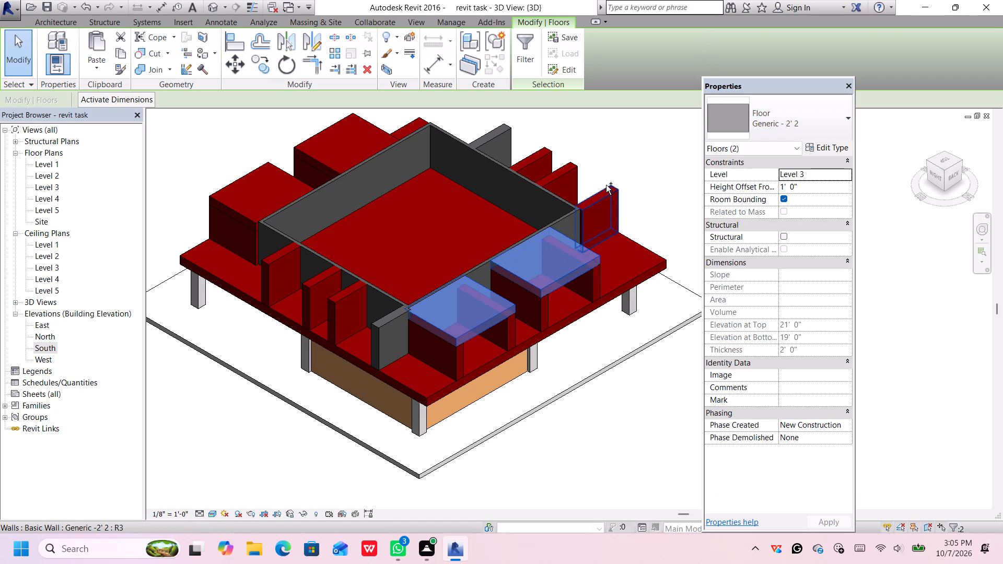
Add the six red Level 2 fin walls, three on each side of the building, to the selection.
{"action": "left_click", "coordinate": [601, 197], "text": "ctrl"}
{"action": "left_click", "coordinate": [564, 176], "text": "ctrl"}
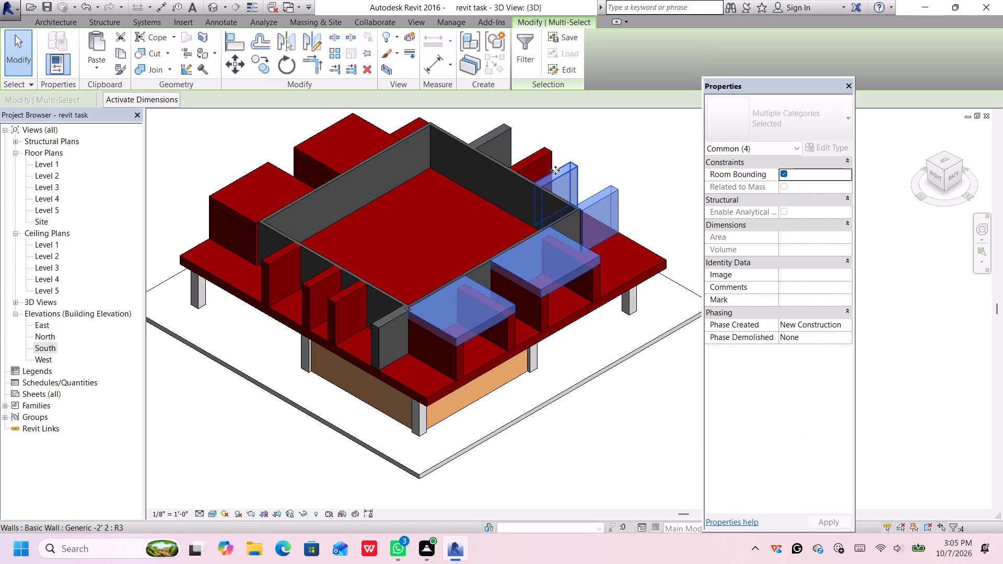
{"action": "left_click", "coordinate": [545, 158], "text": "ctrl"}
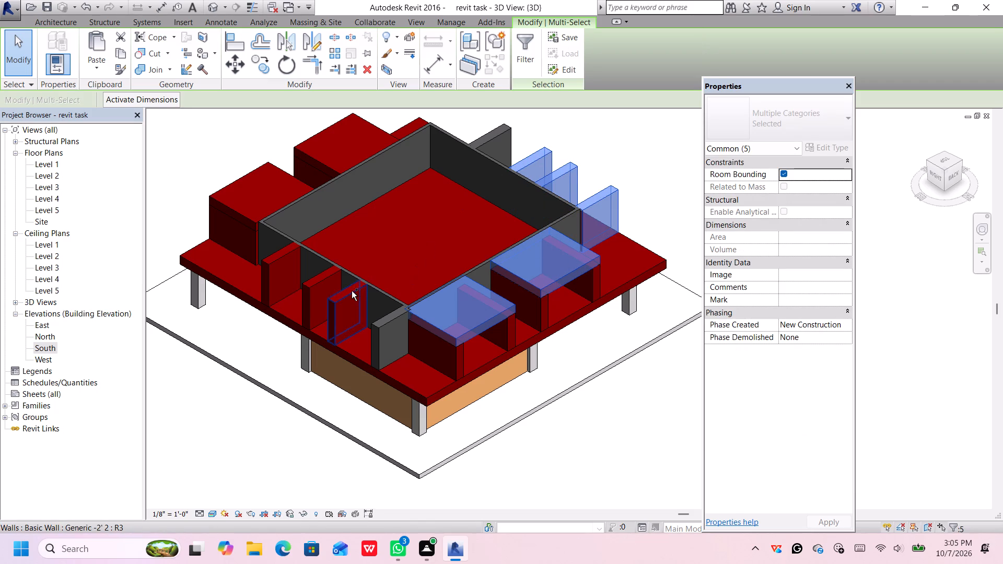
{"action": "left_click", "coordinate": [351, 292], "text": "ctrl"}
{"action": "left_click", "coordinate": [314, 281], "text": "ctrl"}
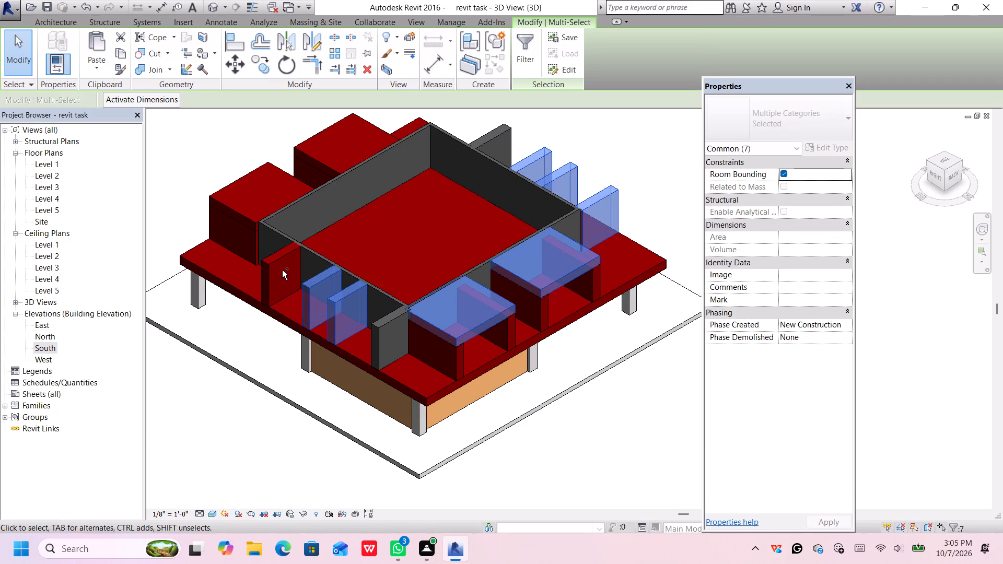
{"action": "left_click", "coordinate": [275, 258], "text": "ctrl"}
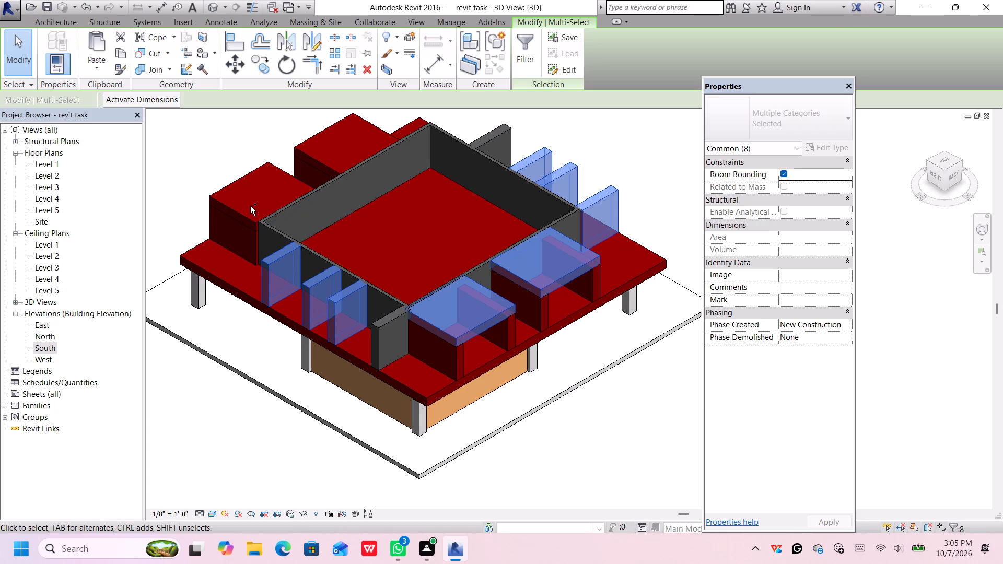
Add the two front-side canopy floor slabs and the large Level 2 floor slab to the selection.
{"action": "left_click", "coordinate": [245, 211], "text": "ctrl"}
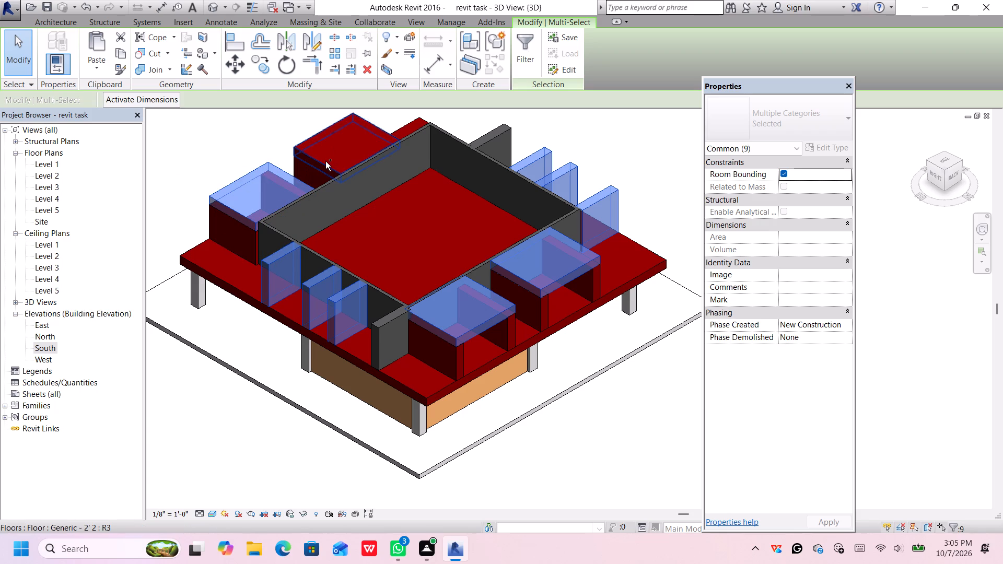
{"action": "left_click", "coordinate": [322, 165], "text": "ctrl"}
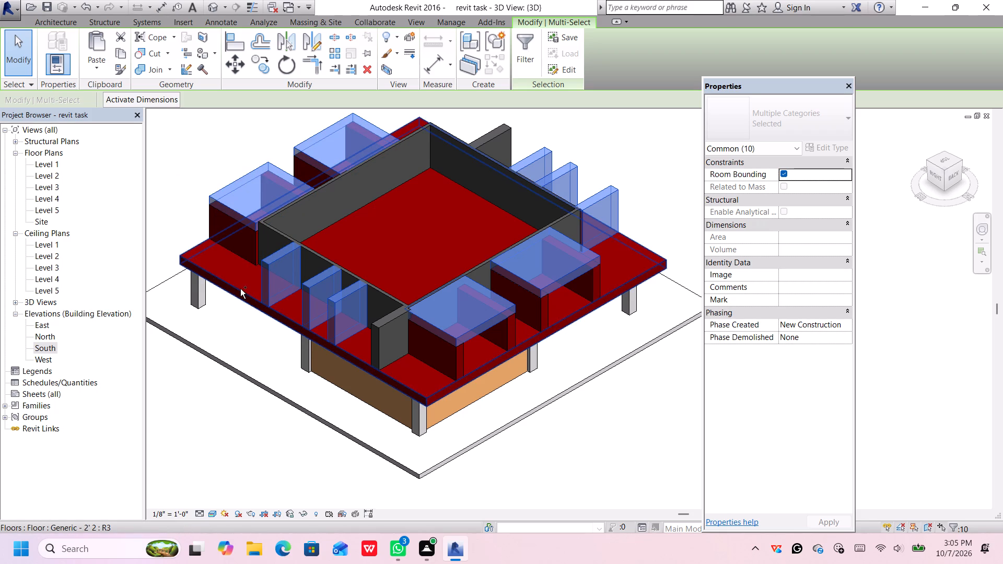
{"action": "left_click", "coordinate": [240, 289], "text": "ctrl"}
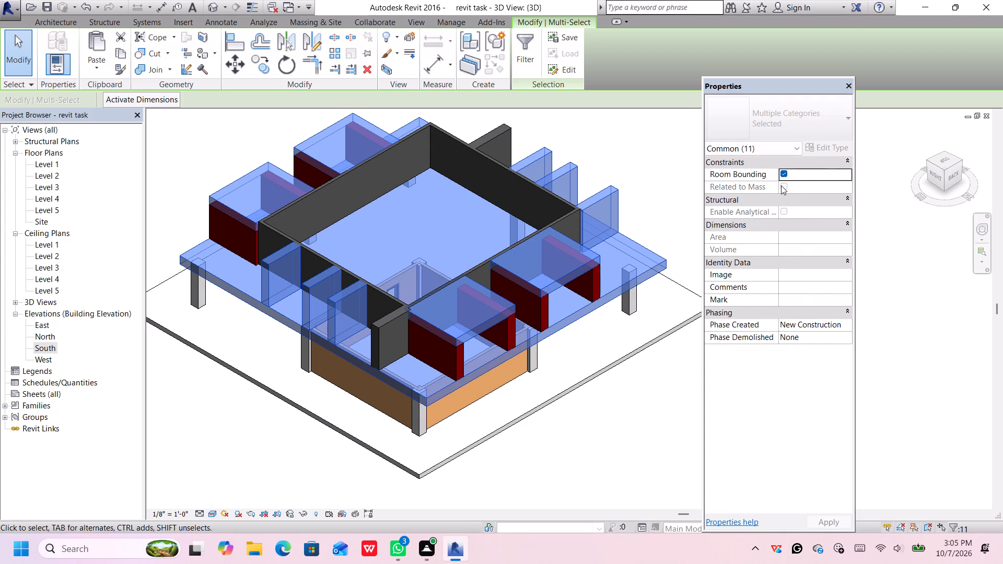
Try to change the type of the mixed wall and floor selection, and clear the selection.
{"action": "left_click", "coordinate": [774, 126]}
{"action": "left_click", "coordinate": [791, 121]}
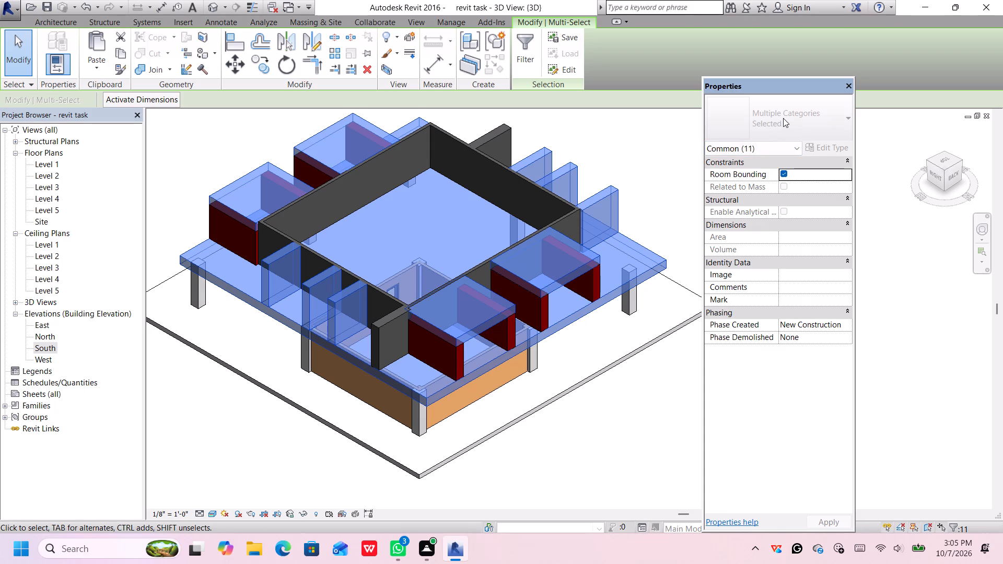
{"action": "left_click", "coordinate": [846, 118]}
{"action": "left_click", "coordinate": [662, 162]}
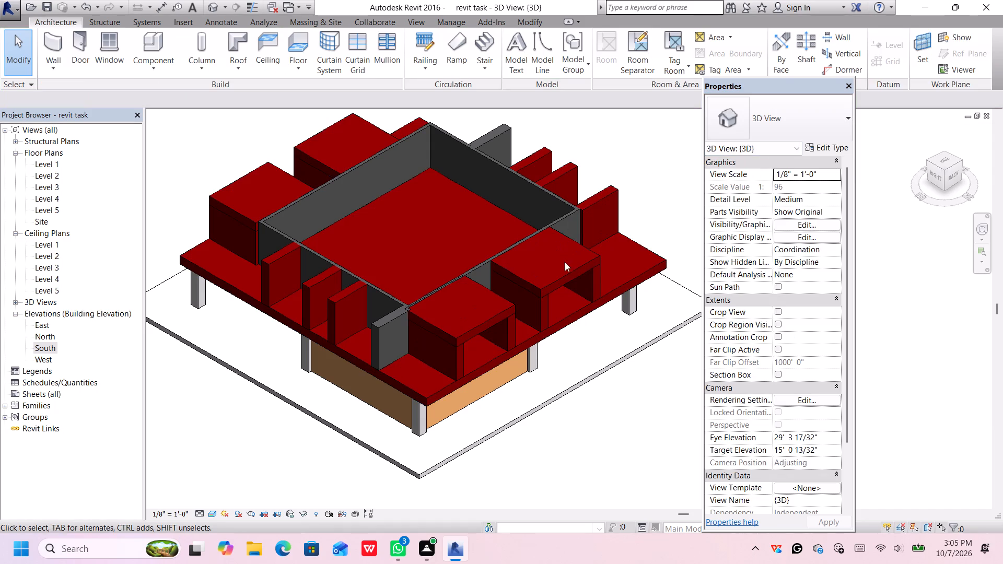
Change the front-side Level 3 canopy slab farther from the near building corner to floor type Generic - 2' and deselect it.
{"action": "left_click", "coordinate": [567, 252]}
{"action": "left_click", "coordinate": [573, 244]}
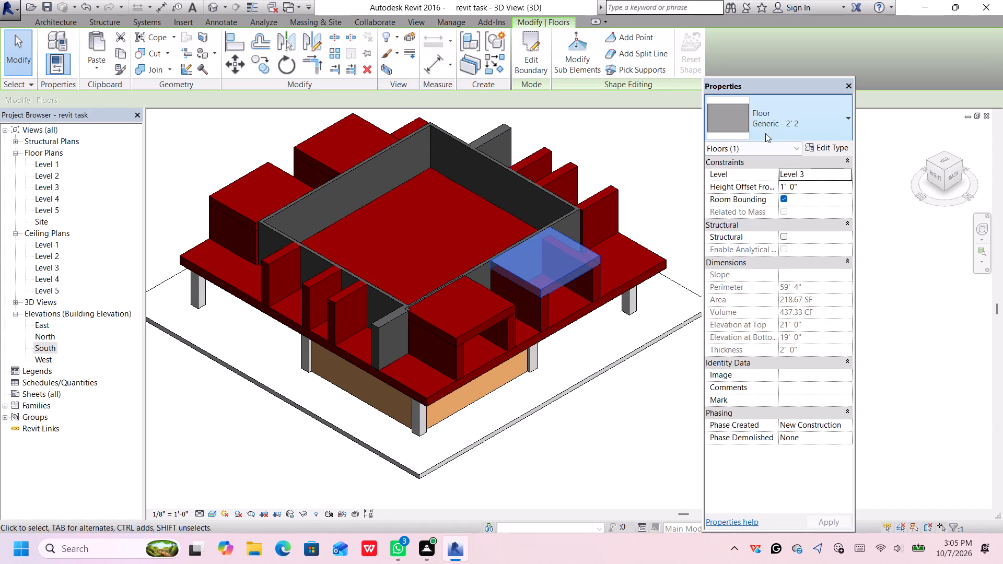
{"action": "left_click", "coordinate": [797, 124]}
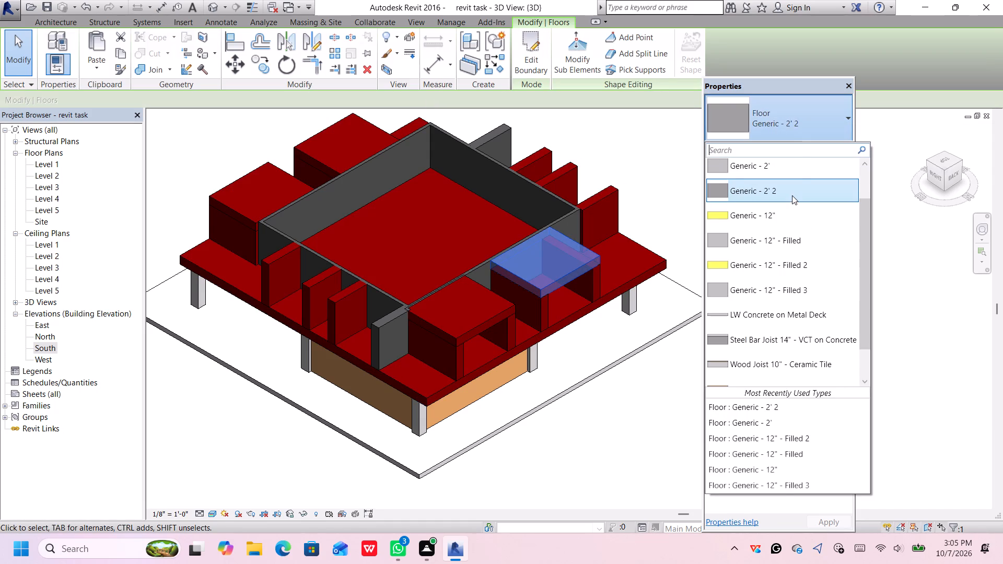
{"action": "scroll", "coordinate": [791, 193], "scroll_direction": "up", "scroll_amount": 1}
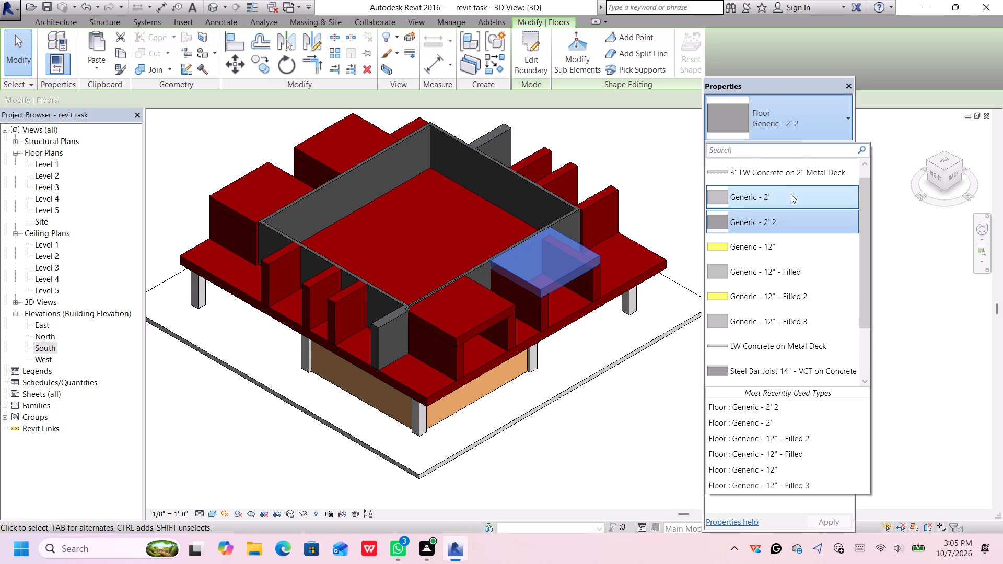
{"action": "left_click", "coordinate": [791, 194]}
{"action": "left_click", "coordinate": [685, 186]}
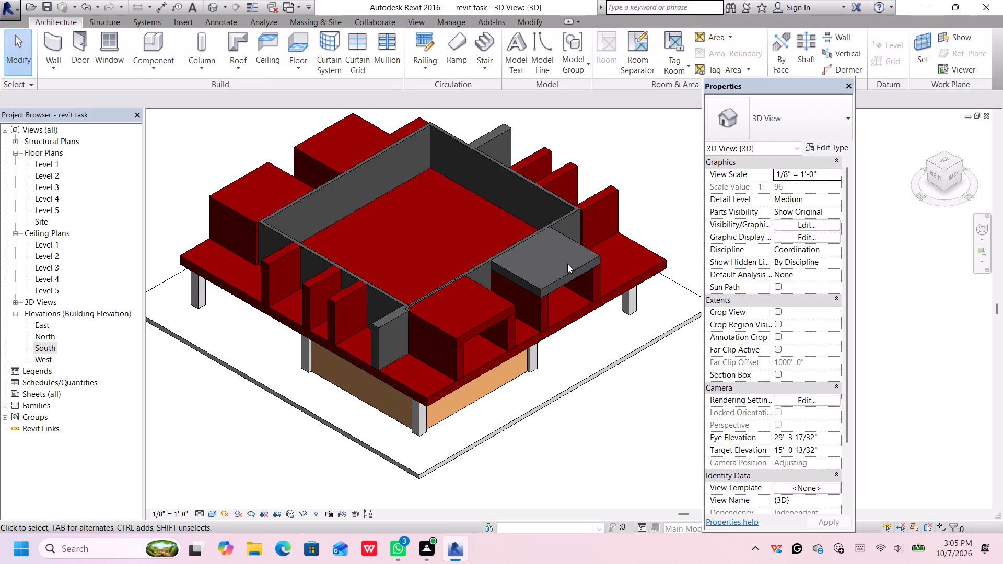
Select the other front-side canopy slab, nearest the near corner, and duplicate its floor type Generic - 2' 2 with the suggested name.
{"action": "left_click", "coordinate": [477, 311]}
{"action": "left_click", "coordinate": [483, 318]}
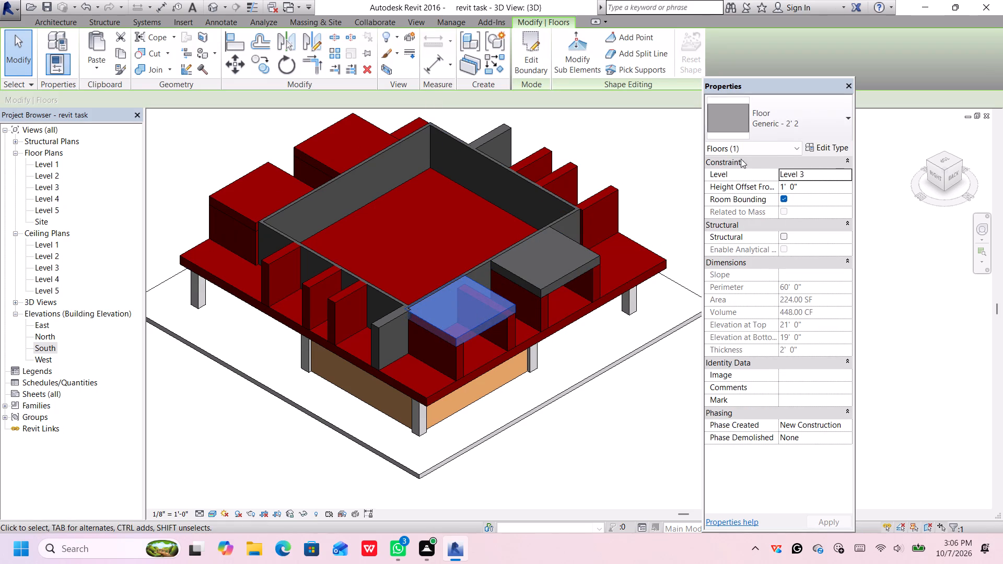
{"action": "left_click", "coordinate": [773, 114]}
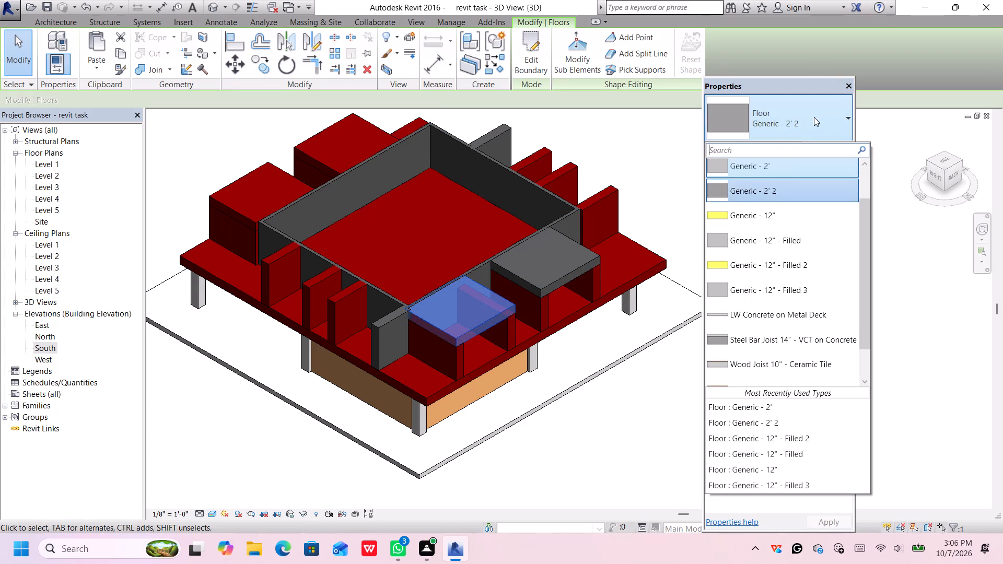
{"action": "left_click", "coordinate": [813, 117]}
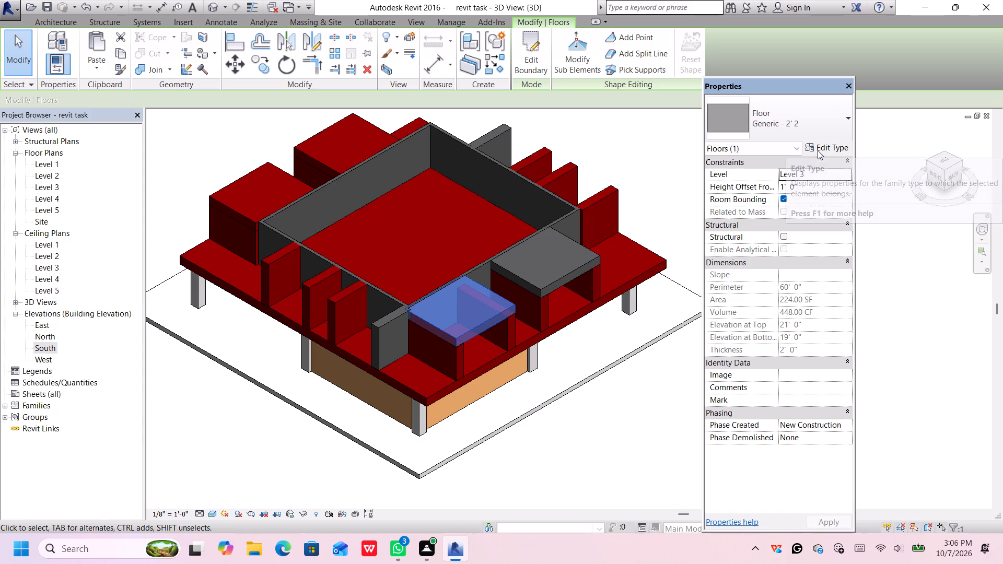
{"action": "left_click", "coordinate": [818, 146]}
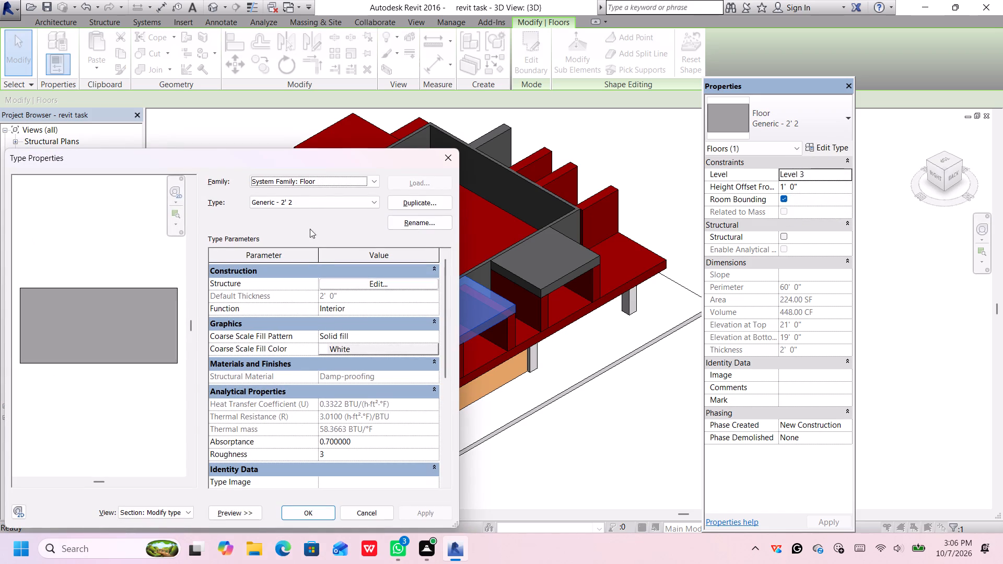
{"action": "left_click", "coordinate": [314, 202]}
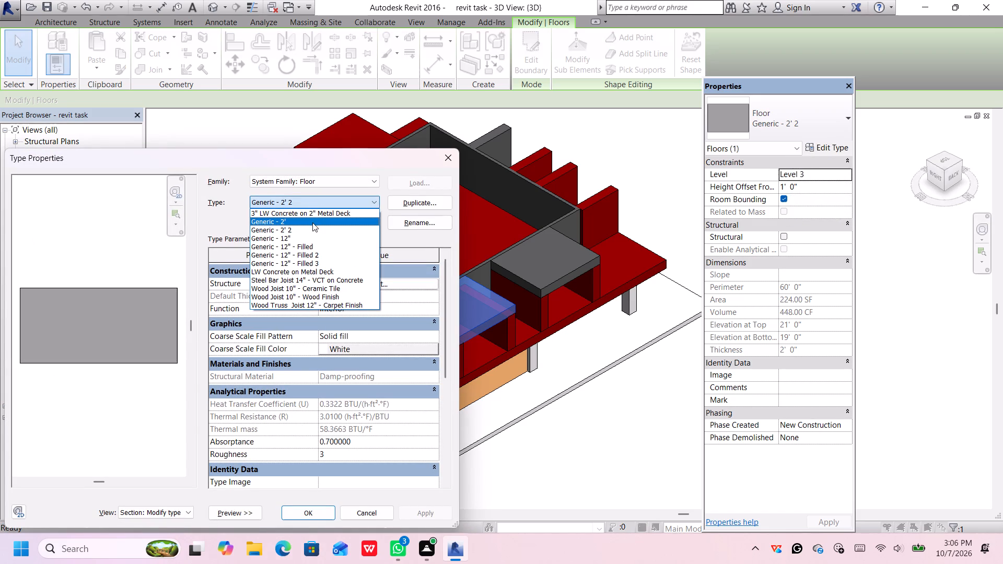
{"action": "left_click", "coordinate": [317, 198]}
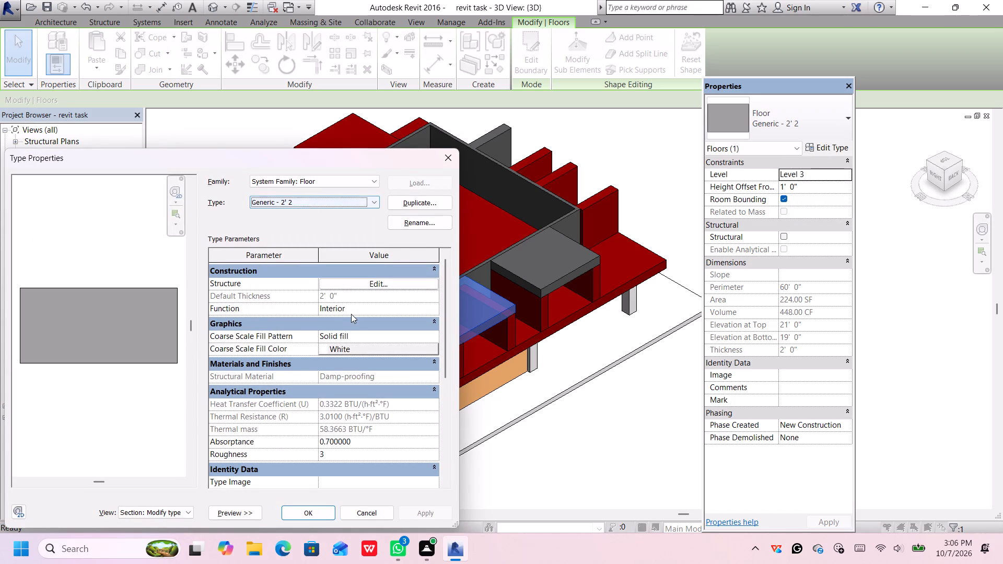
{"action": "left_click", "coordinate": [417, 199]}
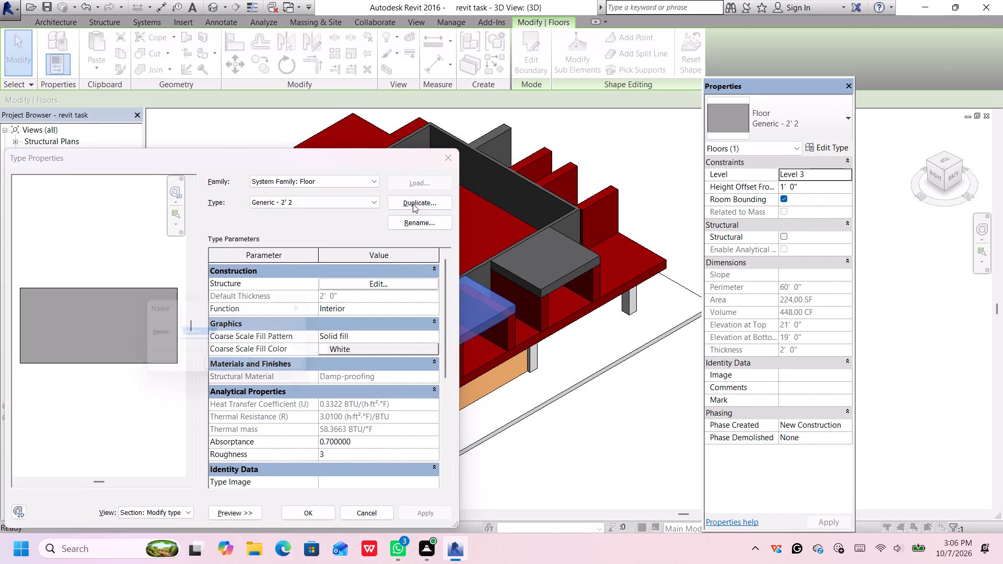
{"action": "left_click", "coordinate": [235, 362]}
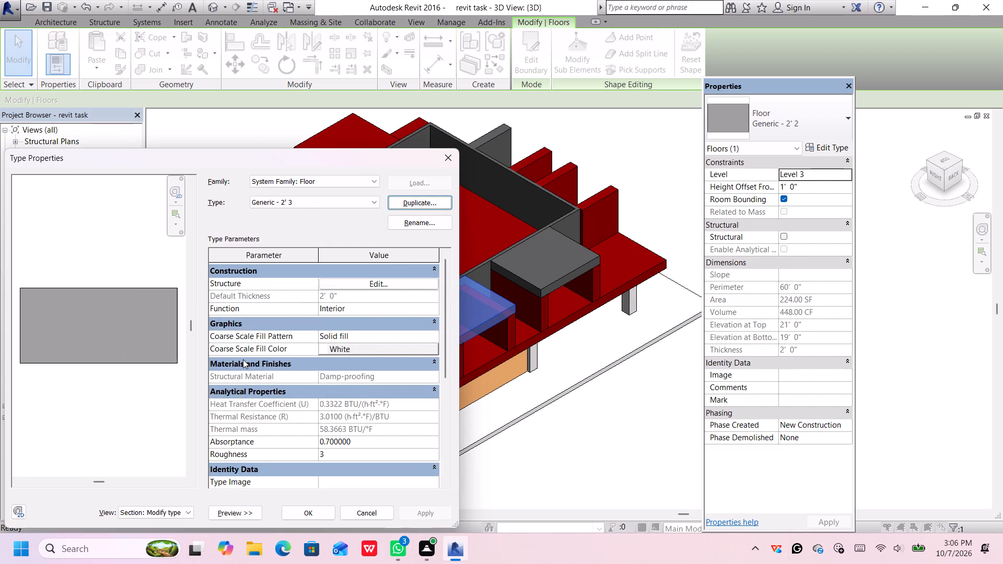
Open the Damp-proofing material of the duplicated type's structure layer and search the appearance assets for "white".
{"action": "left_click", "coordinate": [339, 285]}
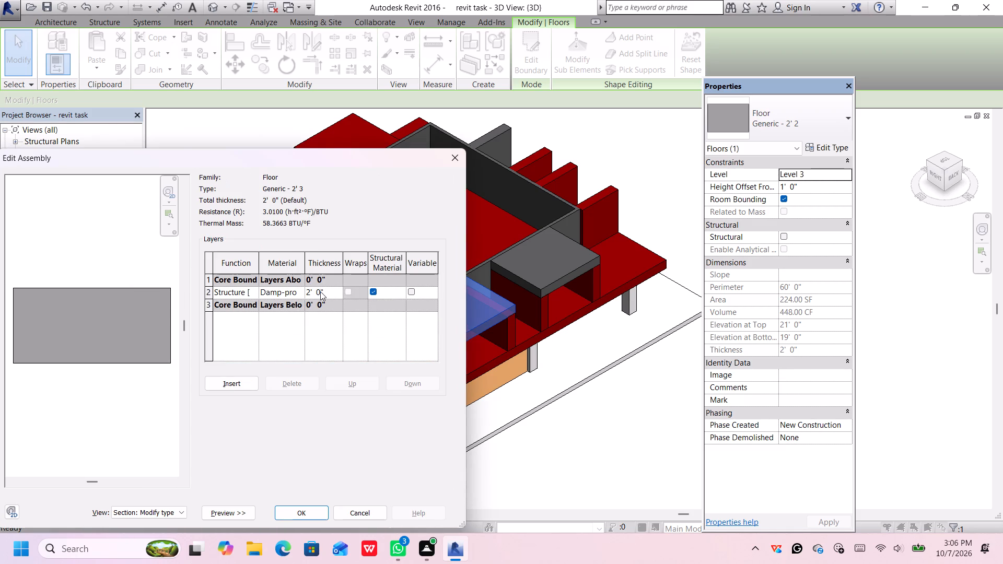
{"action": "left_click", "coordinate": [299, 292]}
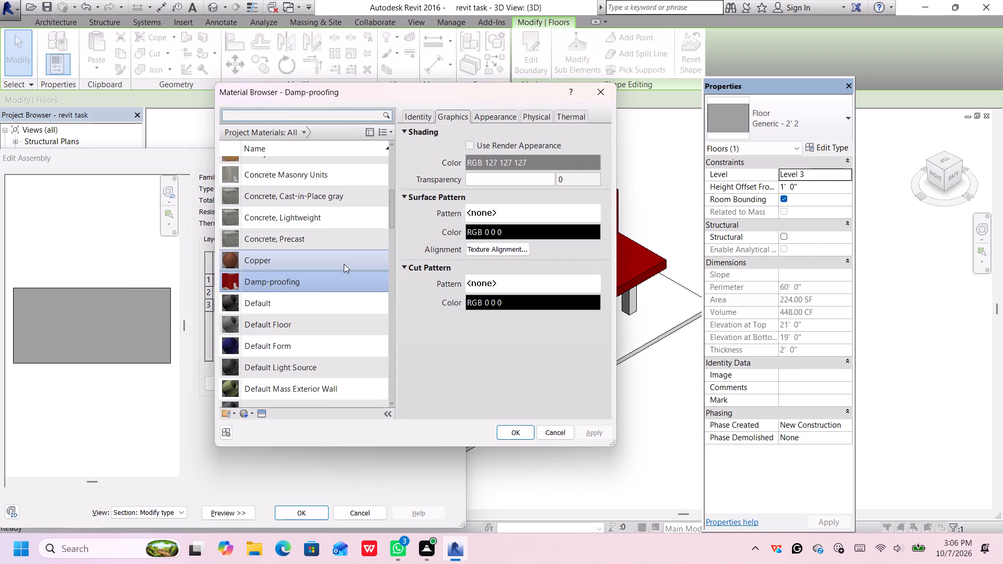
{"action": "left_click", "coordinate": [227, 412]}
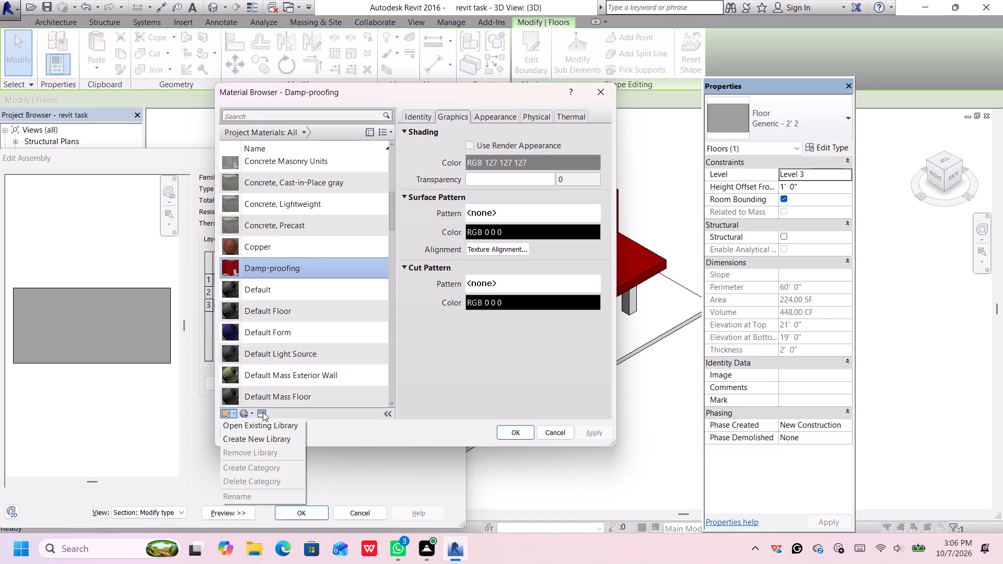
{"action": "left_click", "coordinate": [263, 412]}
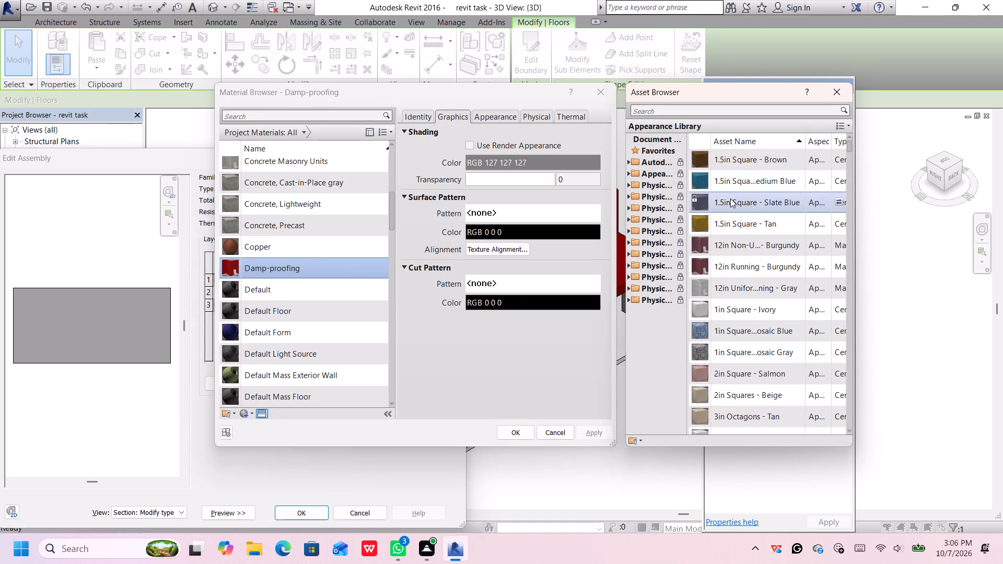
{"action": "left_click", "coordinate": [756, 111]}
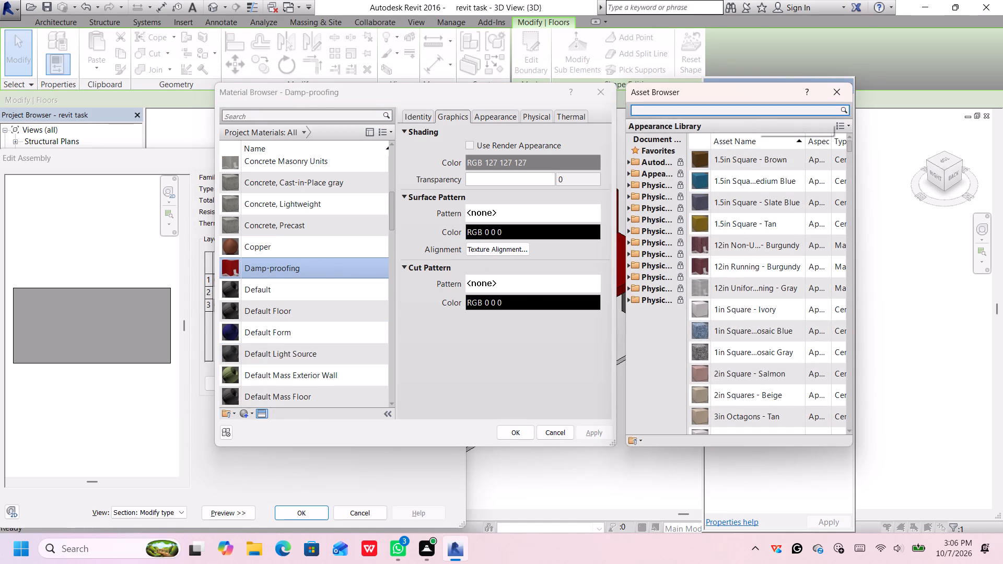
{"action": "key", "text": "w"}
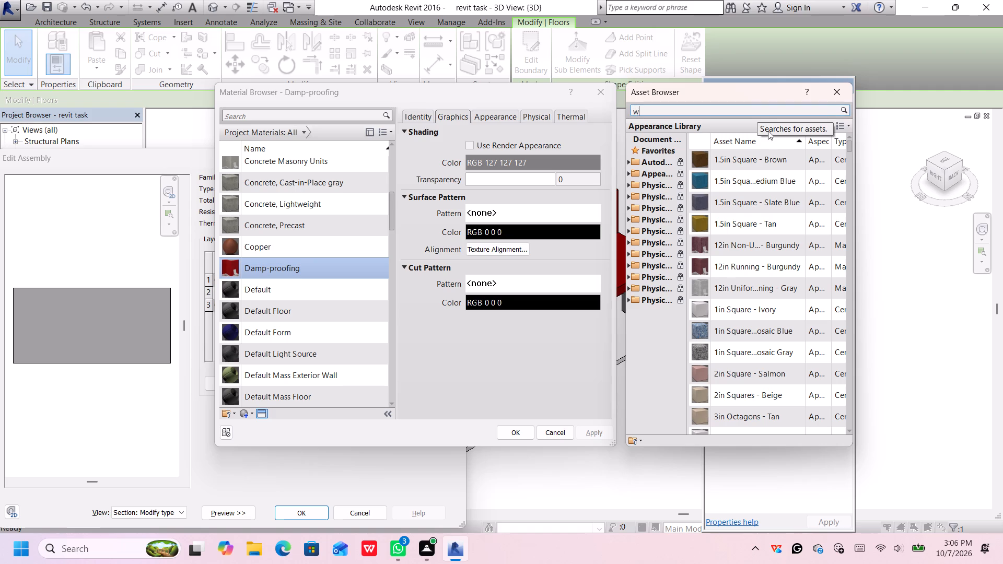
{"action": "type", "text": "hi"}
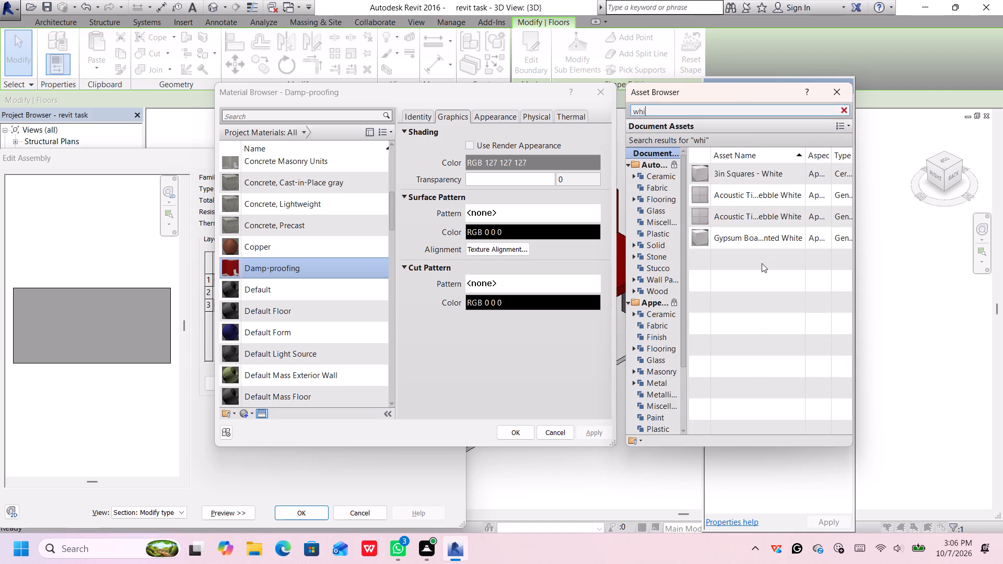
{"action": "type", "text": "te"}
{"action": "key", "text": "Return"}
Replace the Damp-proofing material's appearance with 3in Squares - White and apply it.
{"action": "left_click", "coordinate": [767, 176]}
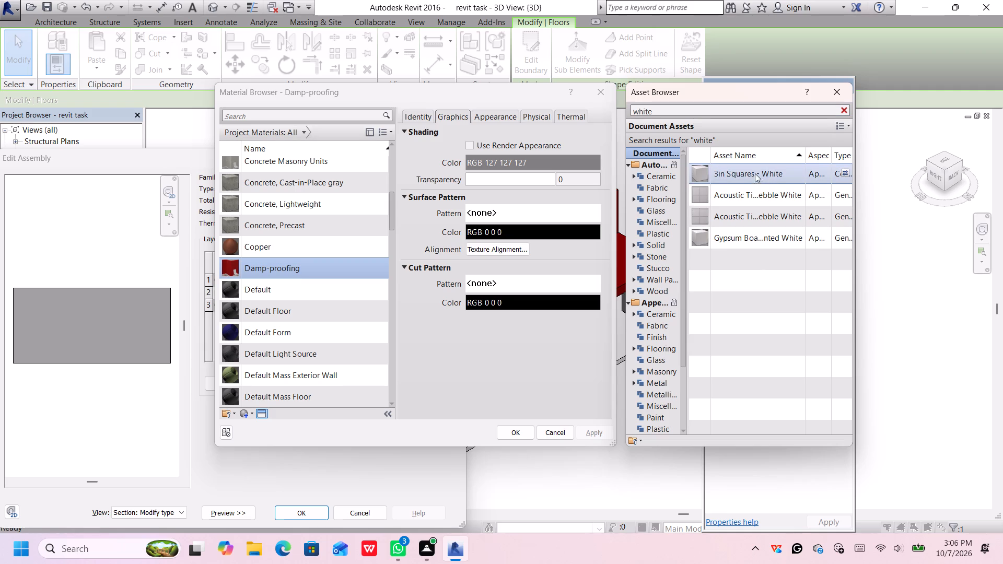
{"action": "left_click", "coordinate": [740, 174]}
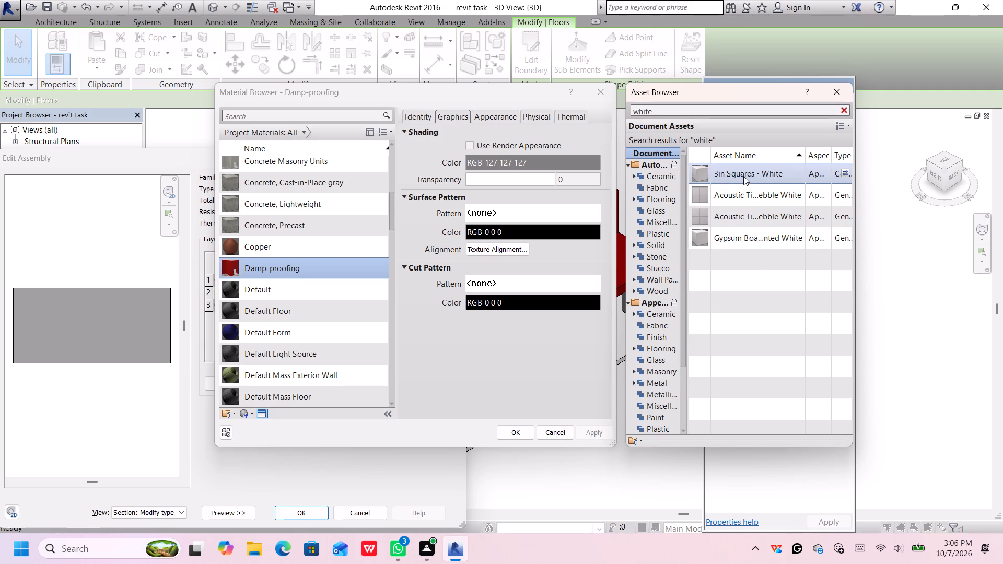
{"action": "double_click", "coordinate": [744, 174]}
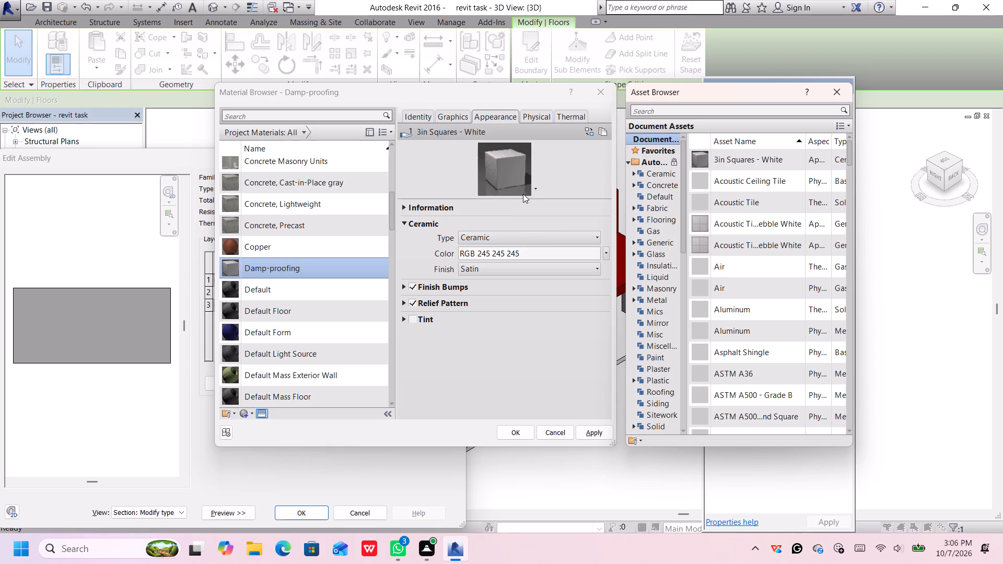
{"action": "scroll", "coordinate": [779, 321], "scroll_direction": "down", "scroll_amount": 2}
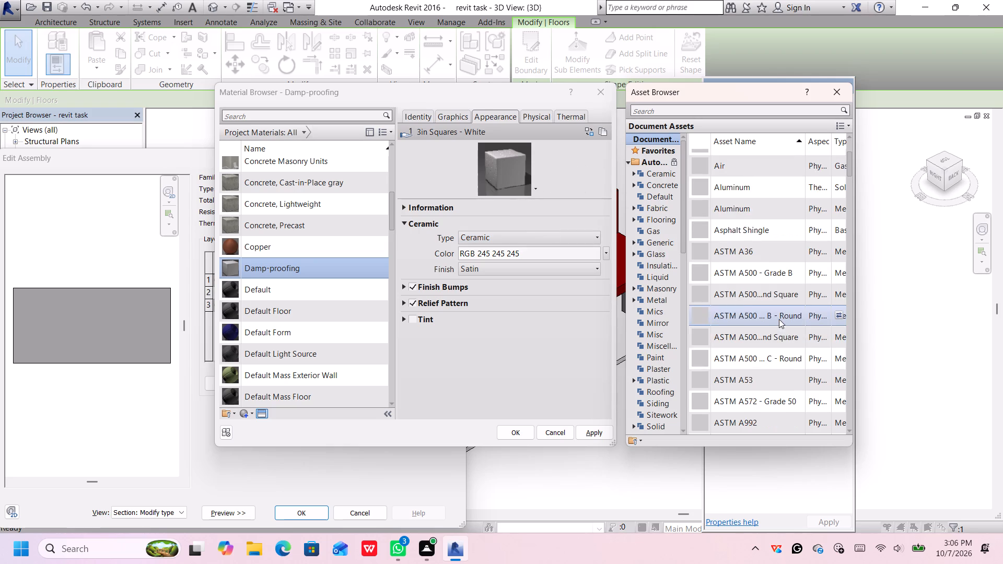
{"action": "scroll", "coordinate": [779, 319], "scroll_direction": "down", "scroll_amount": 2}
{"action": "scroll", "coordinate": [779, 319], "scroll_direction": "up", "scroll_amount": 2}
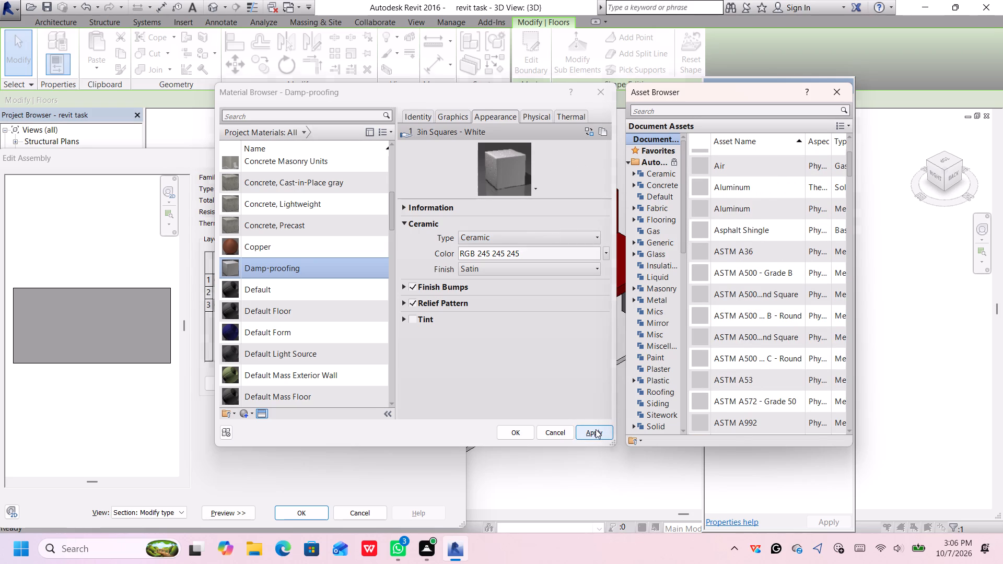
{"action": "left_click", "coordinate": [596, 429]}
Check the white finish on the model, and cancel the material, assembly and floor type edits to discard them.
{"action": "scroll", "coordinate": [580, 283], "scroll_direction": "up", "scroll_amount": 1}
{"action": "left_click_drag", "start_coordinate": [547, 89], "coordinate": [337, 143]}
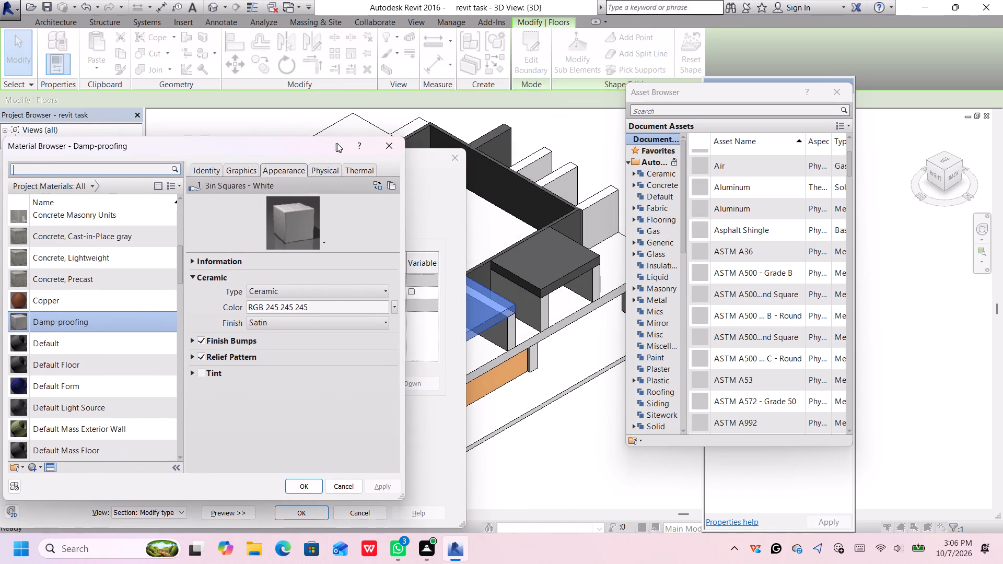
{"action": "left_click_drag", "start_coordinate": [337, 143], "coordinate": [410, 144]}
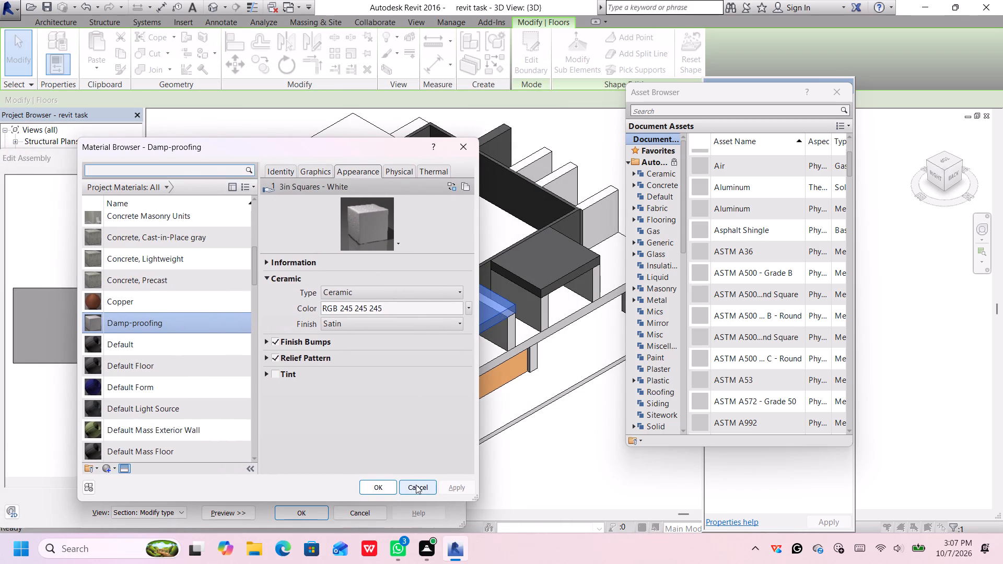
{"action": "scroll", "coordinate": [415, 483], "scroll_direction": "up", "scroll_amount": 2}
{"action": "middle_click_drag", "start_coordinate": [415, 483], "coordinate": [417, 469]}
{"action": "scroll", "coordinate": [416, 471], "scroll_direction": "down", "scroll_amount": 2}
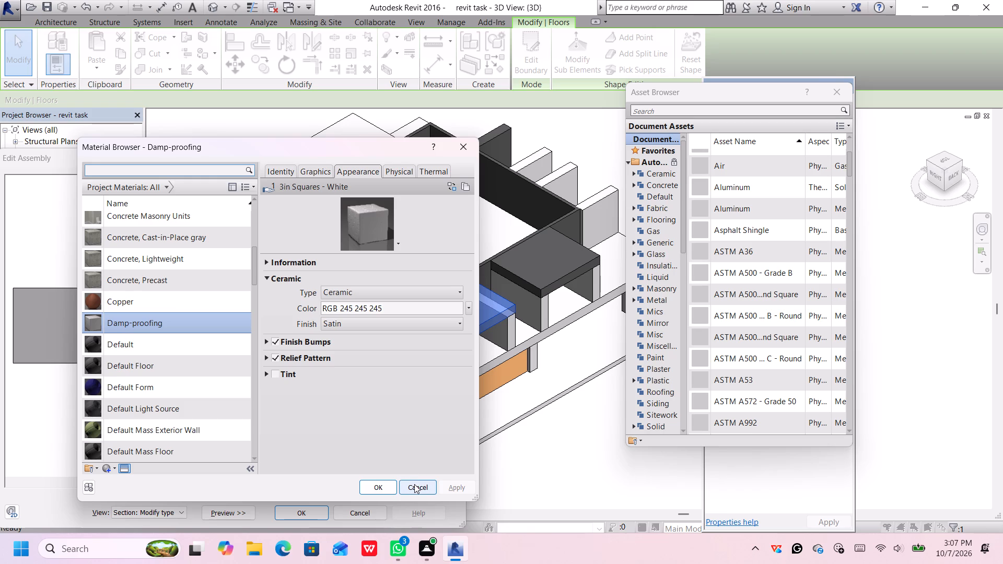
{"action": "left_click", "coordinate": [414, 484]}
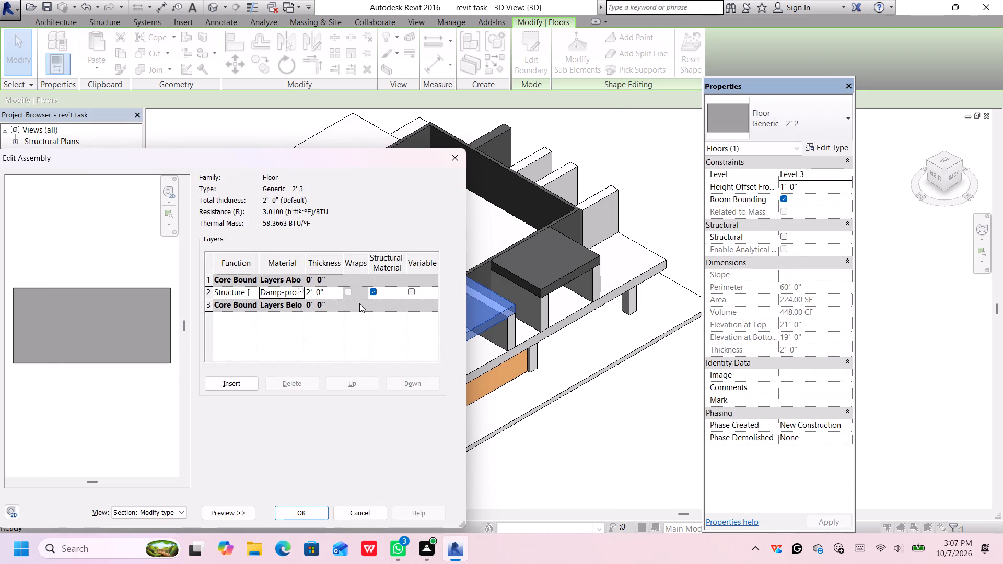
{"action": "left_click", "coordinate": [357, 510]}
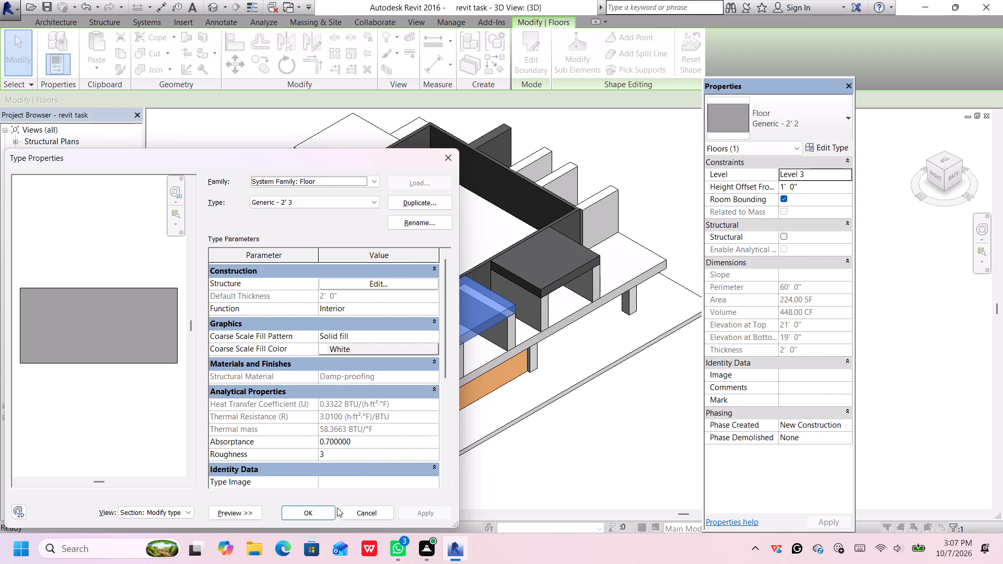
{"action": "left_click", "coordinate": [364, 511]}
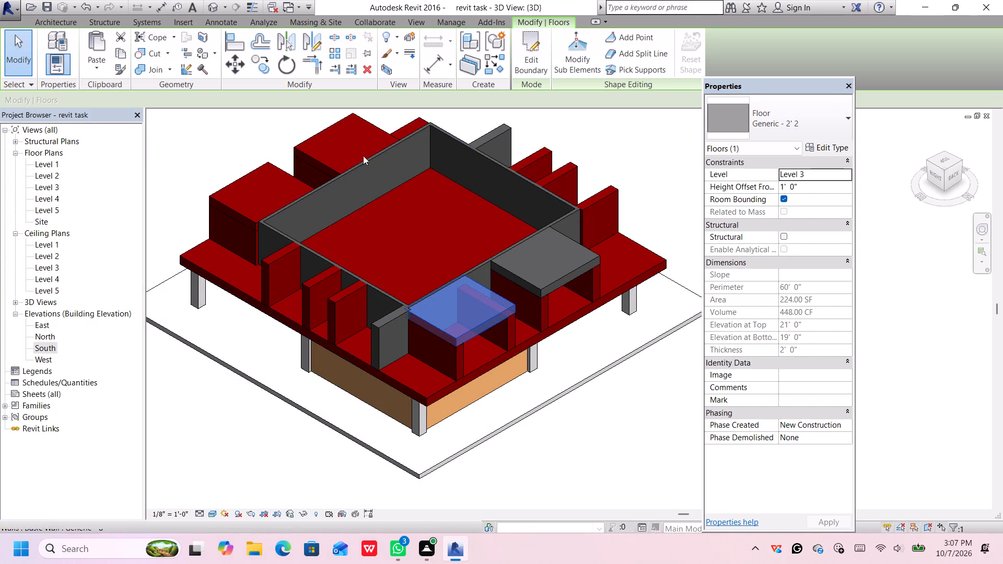
Paint Gypsum Wall Board onto the Level 2 floor slab's top, its two visible edges, and one side face of a fin wall.
{"action": "left_click", "coordinate": [201, 51]}
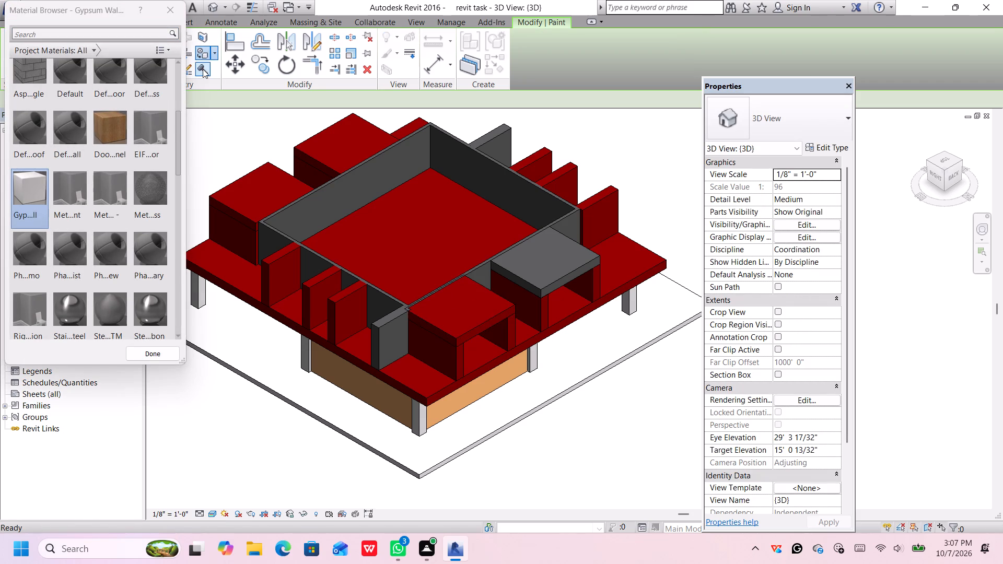
{"action": "left_click", "coordinate": [18, 195]}
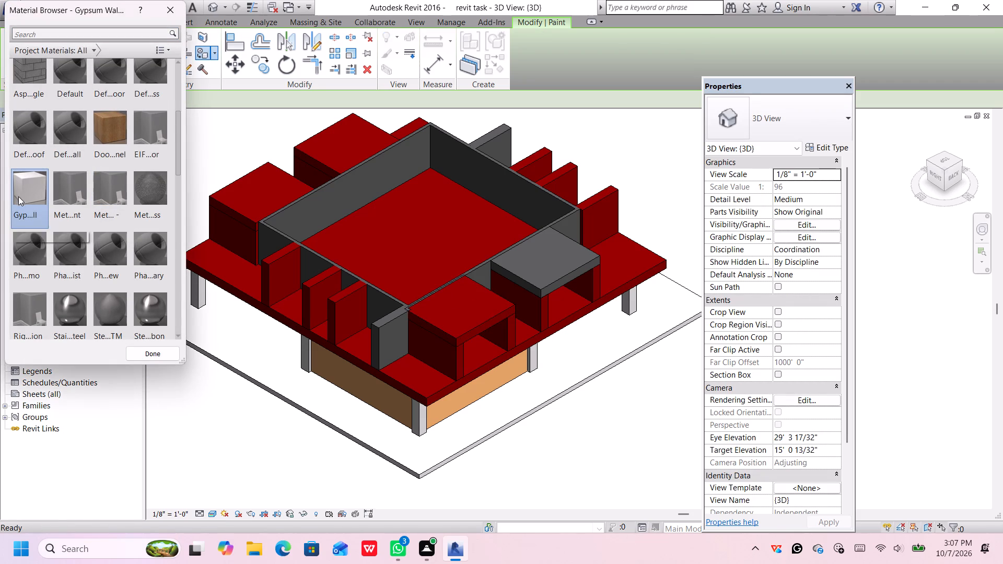
{"action": "left_click", "coordinate": [418, 251]}
{"action": "left_click", "coordinate": [349, 311]}
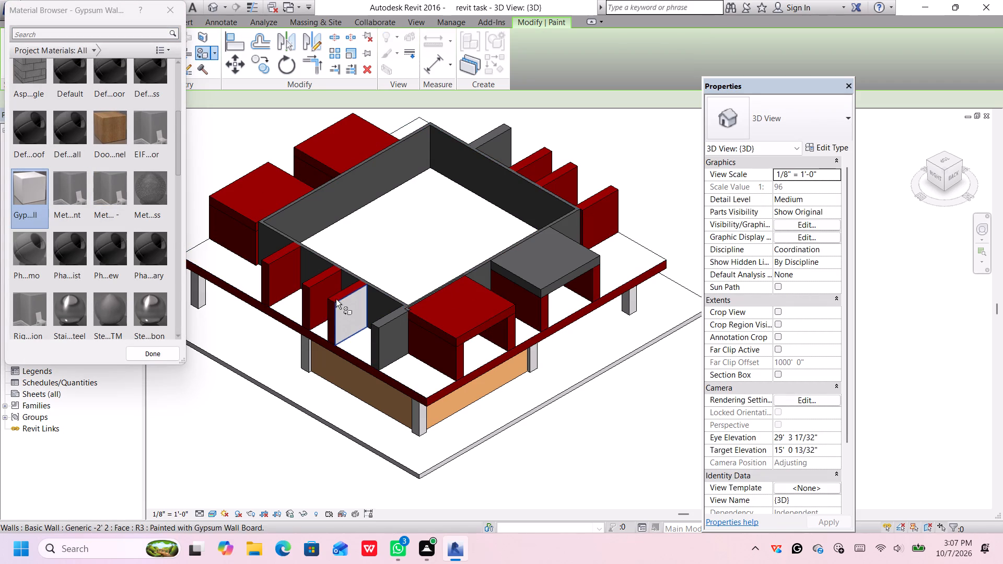
{"action": "scroll", "coordinate": [365, 371], "scroll_direction": "up", "scroll_amount": 7}
{"action": "left_click", "coordinate": [373, 364]}
{"action": "scroll", "coordinate": [544, 398], "scroll_direction": "down", "scroll_amount": 1}
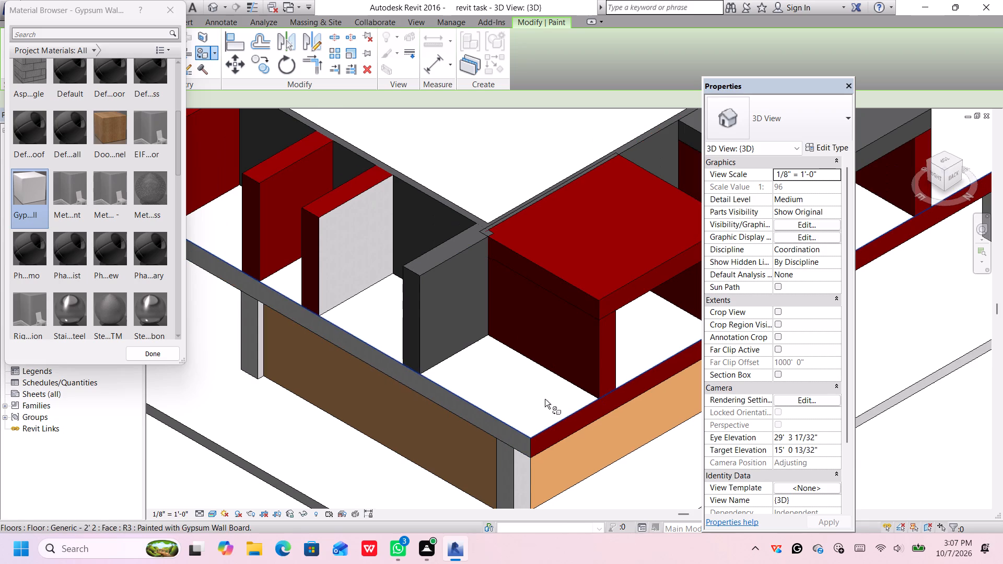
{"action": "left_click", "coordinate": [561, 429]}
Paint the top, front edge and outer side edge of the near-corner canopy slab with Gypsum Wall Board.
{"action": "middle_click_drag", "start_coordinate": [575, 413], "coordinate": [499, 318]}
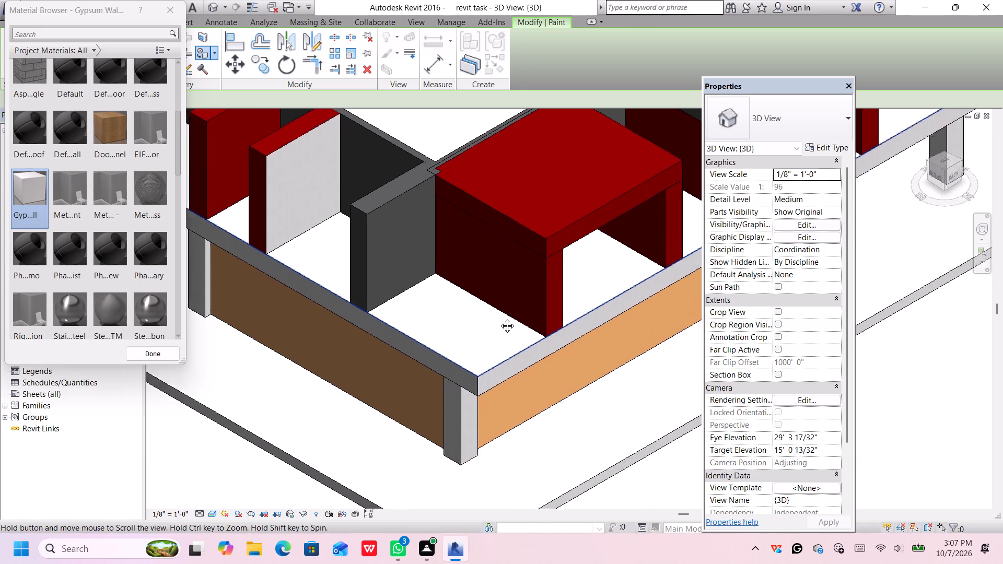
{"action": "middle_click_drag", "start_coordinate": [499, 318], "coordinate": [487, 301]}
{"action": "middle_click", "coordinate": [487, 301]}
{"action": "middle_click_drag", "start_coordinate": [537, 266], "coordinate": [488, 352]}
{"action": "left_click", "coordinate": [517, 217]}
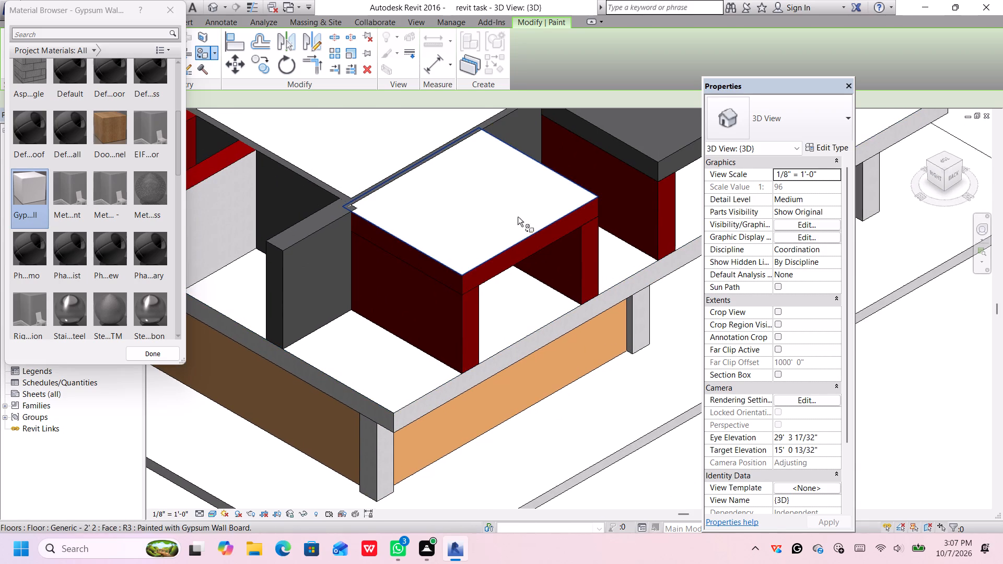
{"action": "left_click", "coordinate": [534, 242]}
{"action": "left_click", "coordinate": [427, 267]}
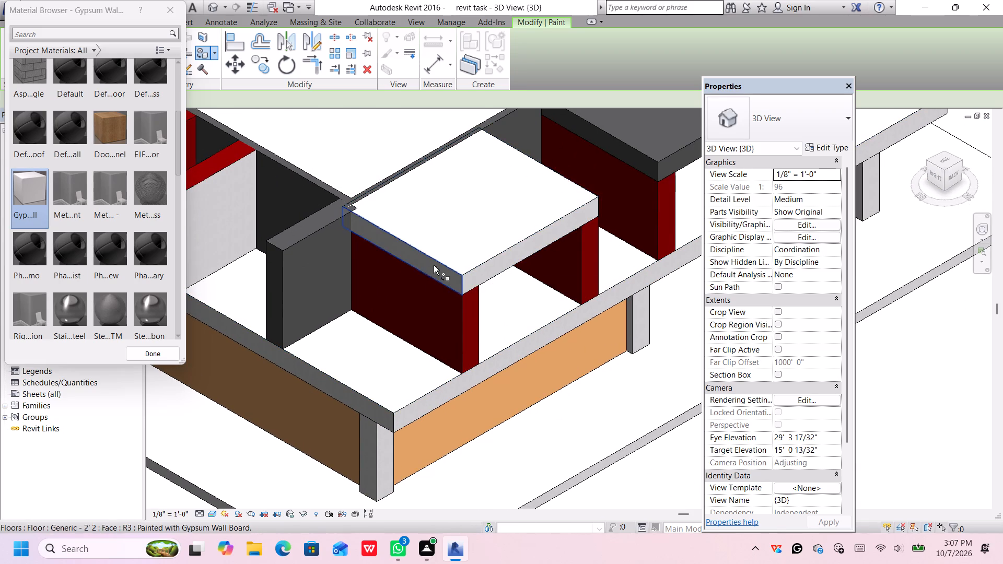
From the back-top view, paint the front-facing side faces of three fin walls on the Left side with Gypsum Wall Board.
{"action": "left_click", "coordinate": [954, 166]}
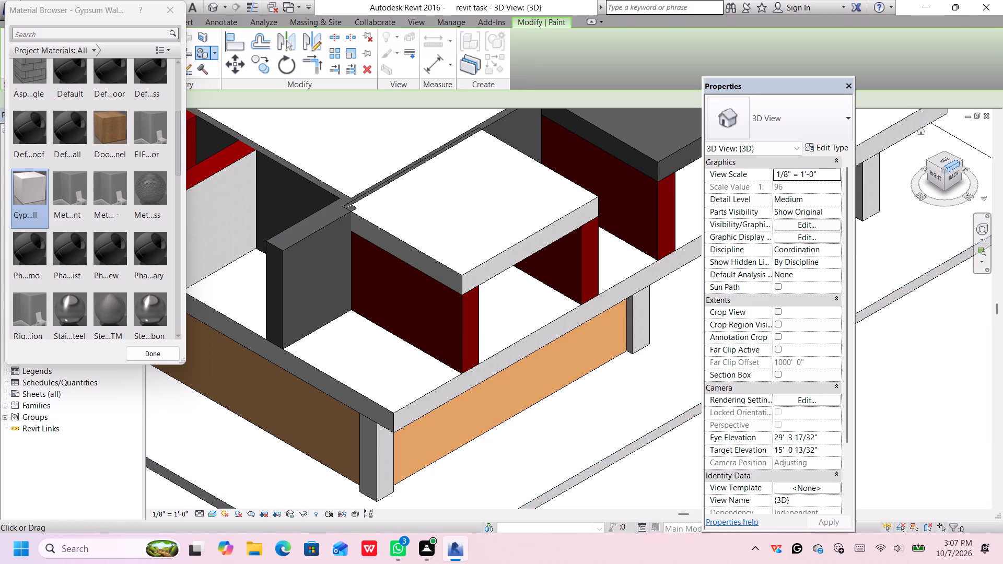
{"action": "middle_click_drag", "start_coordinate": [653, 303], "coordinate": [615, 253]}
{"action": "middle_click", "coordinate": [615, 253]}
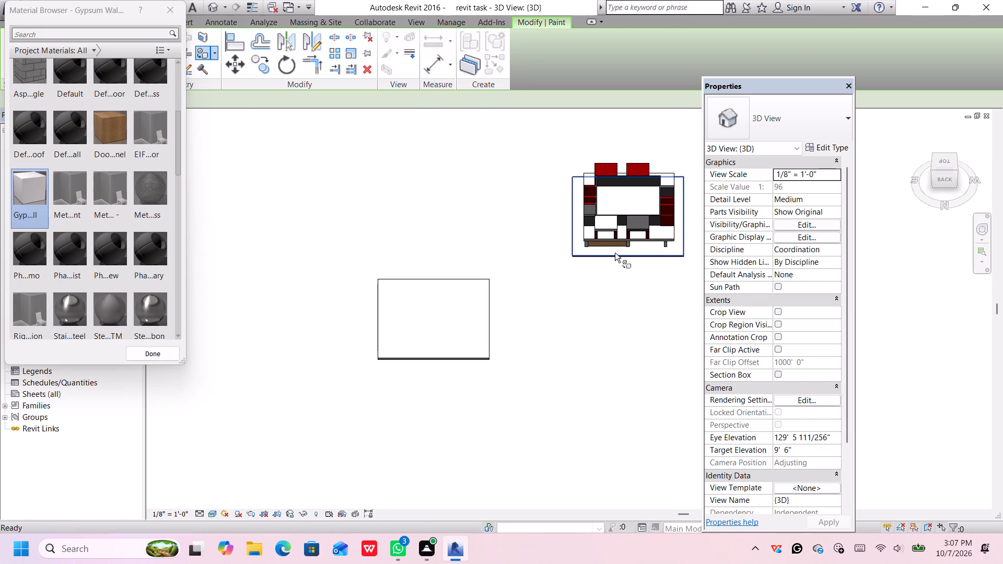
{"action": "scroll", "coordinate": [635, 242], "scroll_direction": "up", "scroll_amount": 8}
{"action": "middle_click_drag", "start_coordinate": [637, 241], "coordinate": [396, 289]}
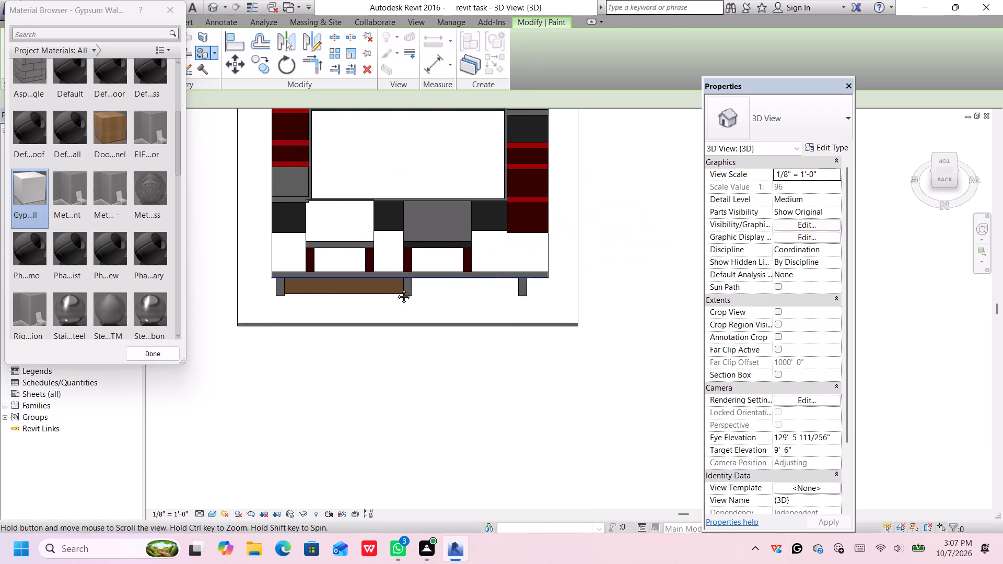
{"action": "middle_click_drag", "start_coordinate": [396, 289], "coordinate": [391, 291]}
{"action": "left_click", "coordinate": [482, 226]}
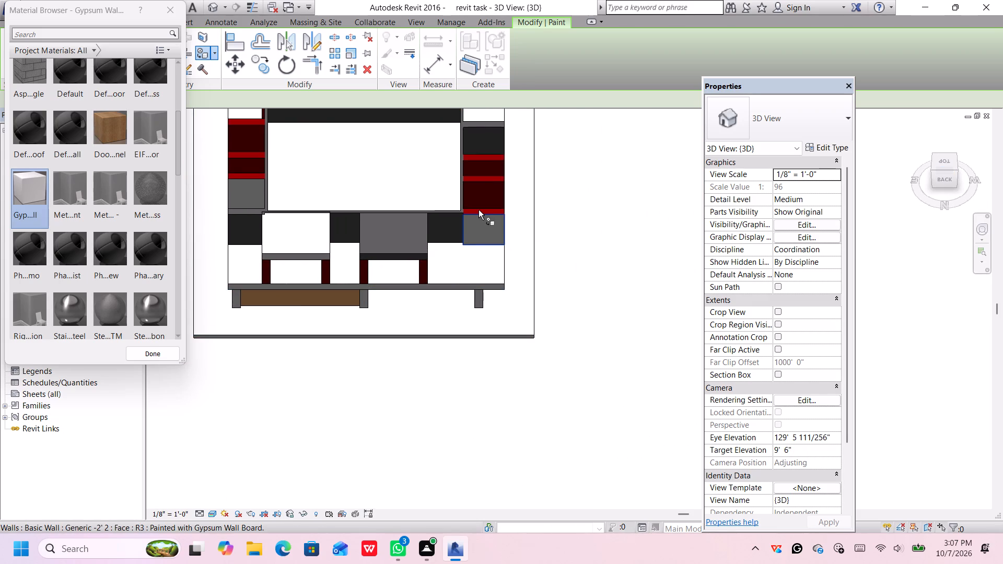
{"action": "scroll", "coordinate": [479, 210], "scroll_direction": "up", "scroll_amount": 3}
{"action": "left_click", "coordinate": [485, 189]}
{"action": "left_click", "coordinate": [485, 135]}
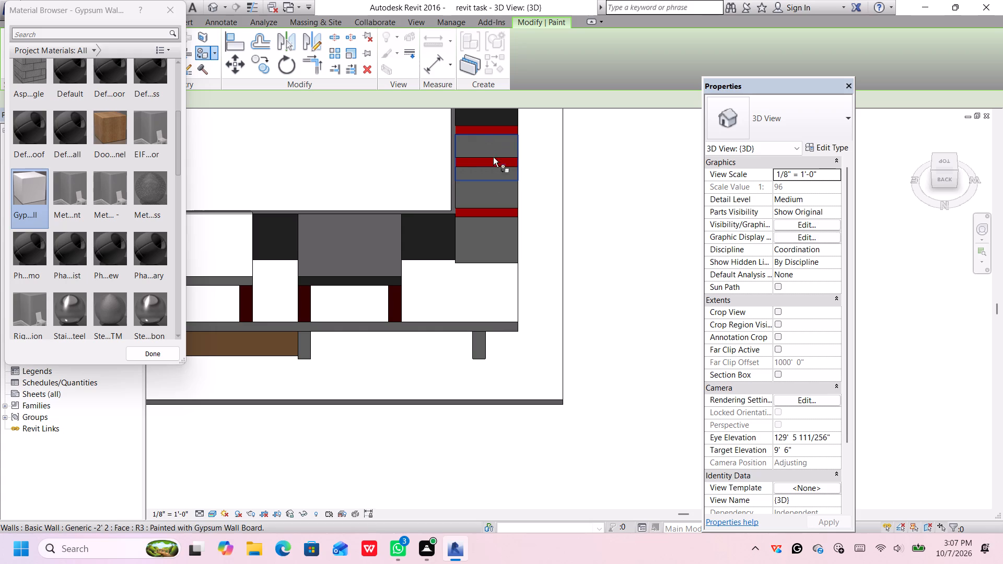
Paint the top faces of the same three Left-side fin walls with Gypsum Wall Board.
{"action": "left_click", "coordinate": [496, 214]}
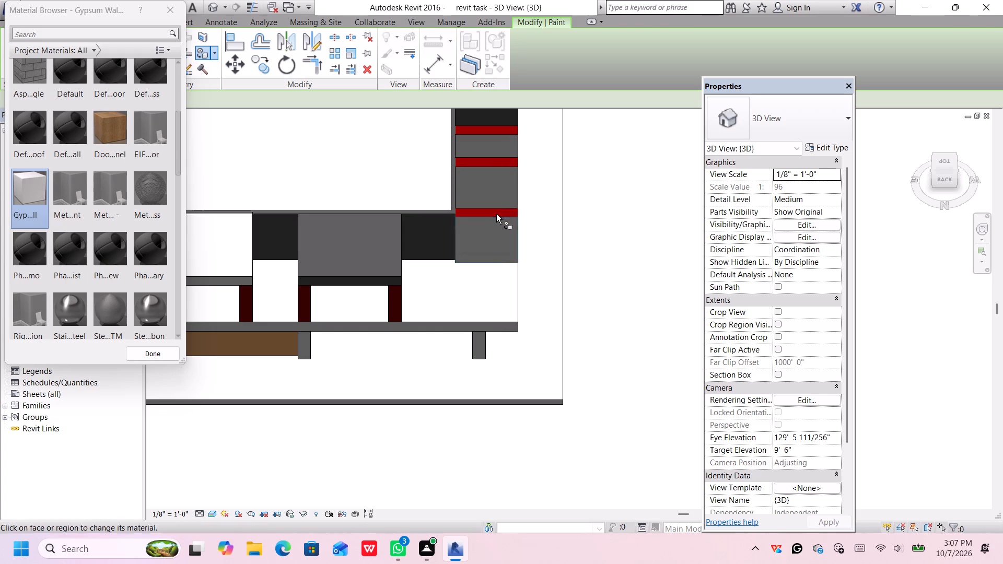
{"action": "scroll", "coordinate": [495, 211], "scroll_direction": "up", "scroll_amount": 6}
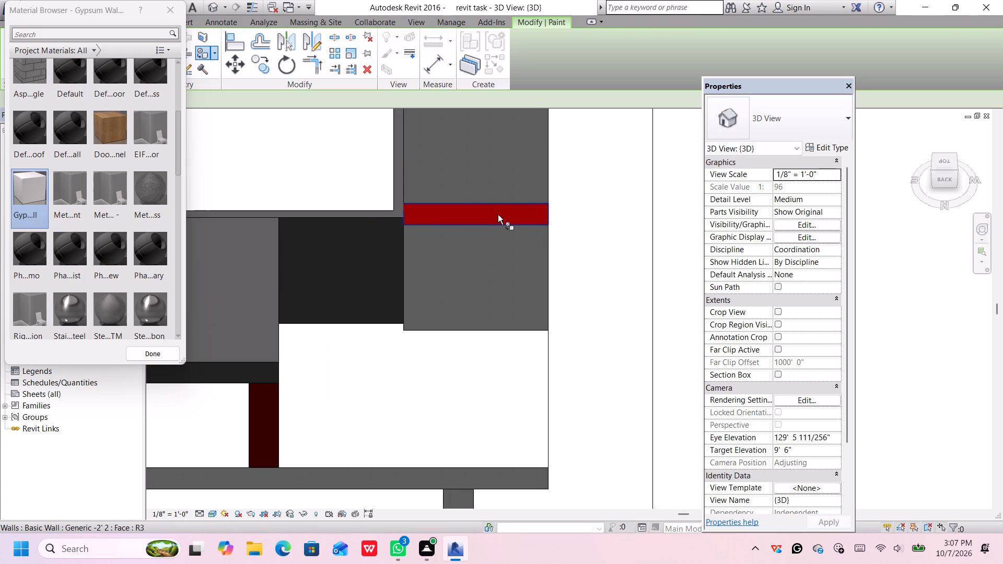
{"action": "left_click", "coordinate": [499, 216]}
{"action": "middle_click_drag", "start_coordinate": [512, 186], "coordinate": [530, 389]}
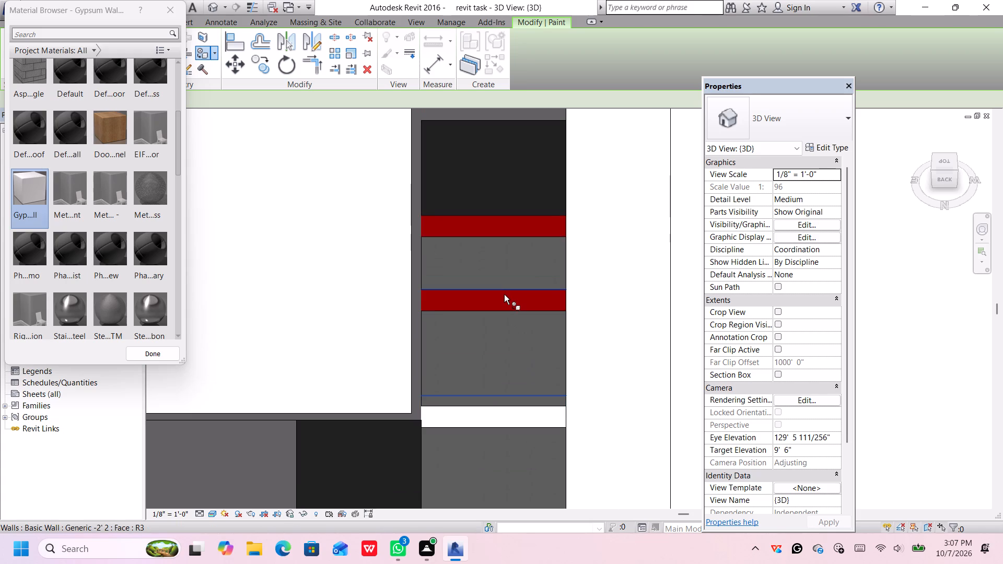
{"action": "left_click", "coordinate": [504, 297]}
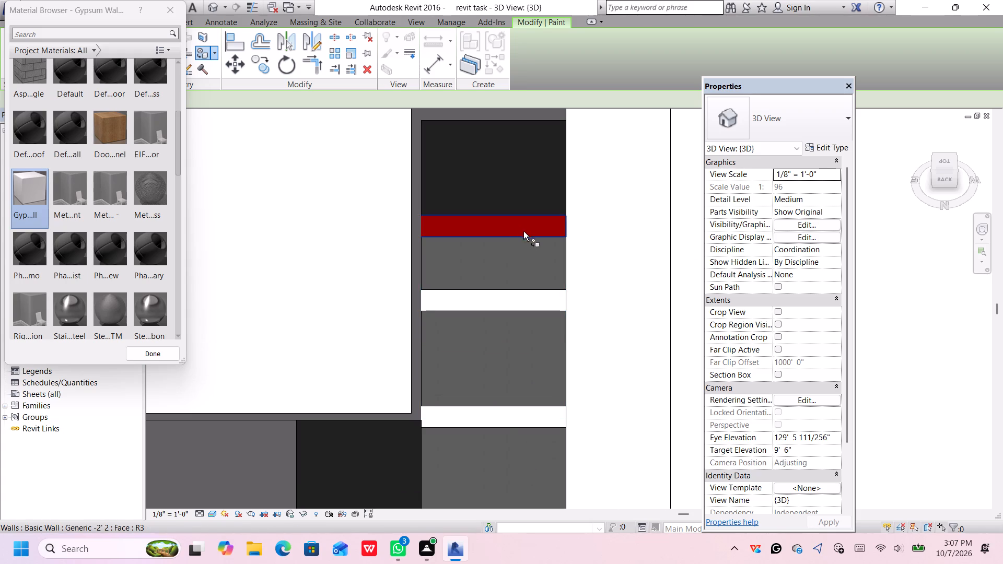
{"action": "left_click", "coordinate": [531, 225]}
Paint the top and front edge of the second front-side canopy slab with Gypsum Wall Board.
{"action": "scroll", "coordinate": [531, 225], "scroll_direction": "down", "scroll_amount": 9}
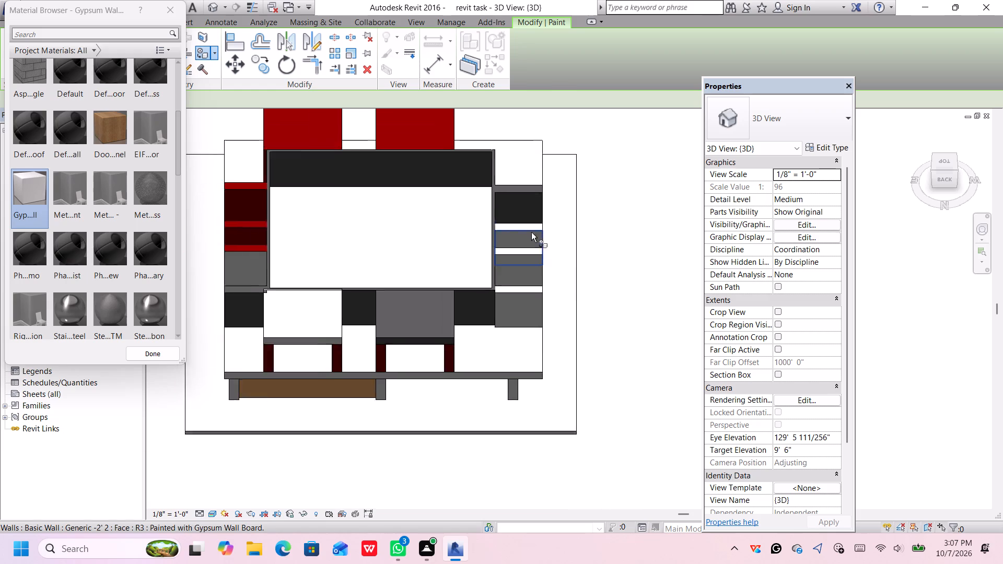
{"action": "middle_click_drag", "start_coordinate": [523, 249], "coordinate": [578, 231]}
{"action": "scroll", "coordinate": [505, 335], "scroll_direction": "up", "scroll_amount": 2}
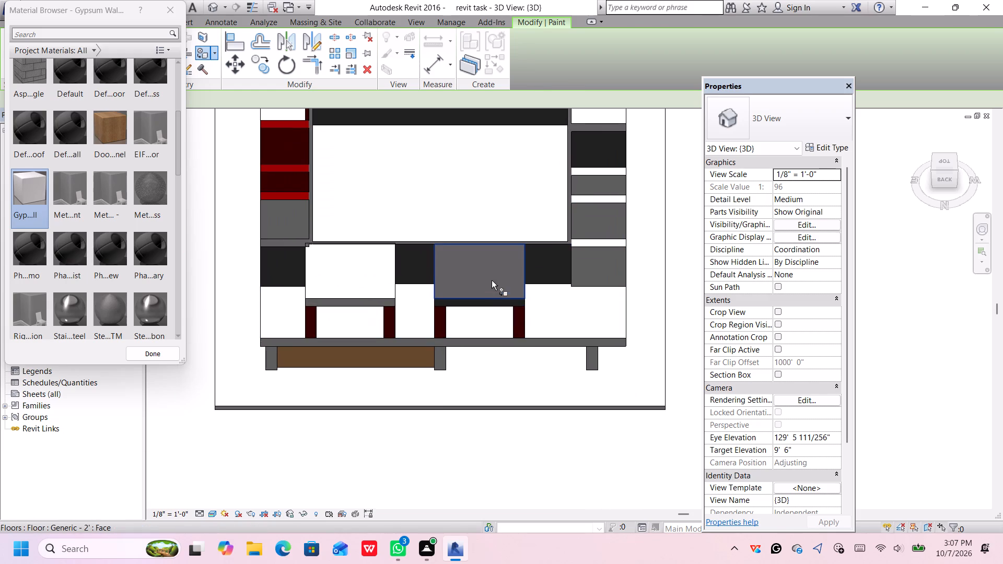
{"action": "left_click", "coordinate": [492, 280]}
{"action": "scroll", "coordinate": [490, 298], "scroll_direction": "up", "scroll_amount": 6}
{"action": "left_click", "coordinate": [493, 307]}
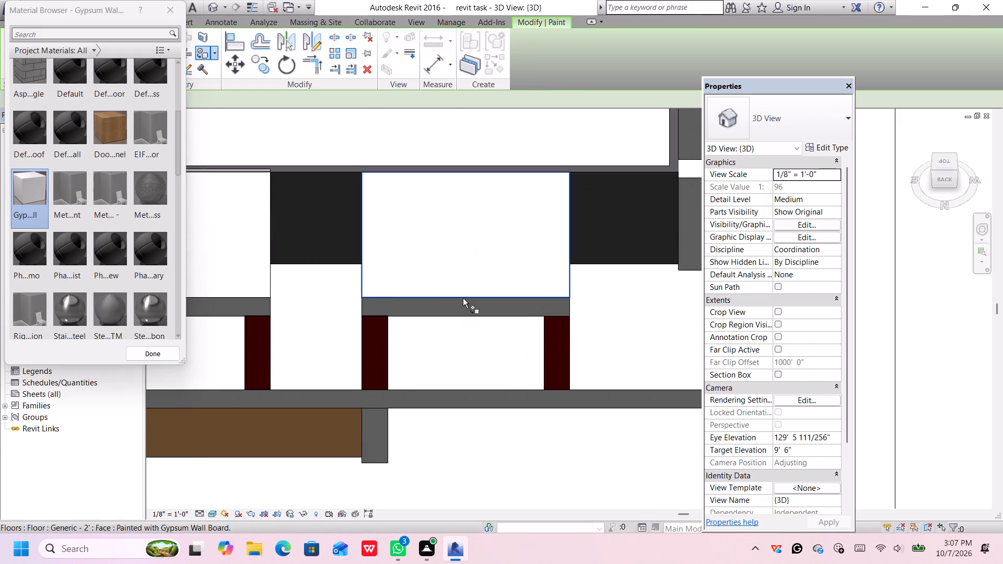
From the back-left corner view, paint the Left-facing edges of both front-side canopy slabs with Gypsum Wall Board.
{"action": "middle_click_drag", "start_coordinate": [367, 291], "coordinate": [448, 291]}
{"action": "scroll", "coordinate": [480, 284], "scroll_direction": "down", "scroll_amount": 2}
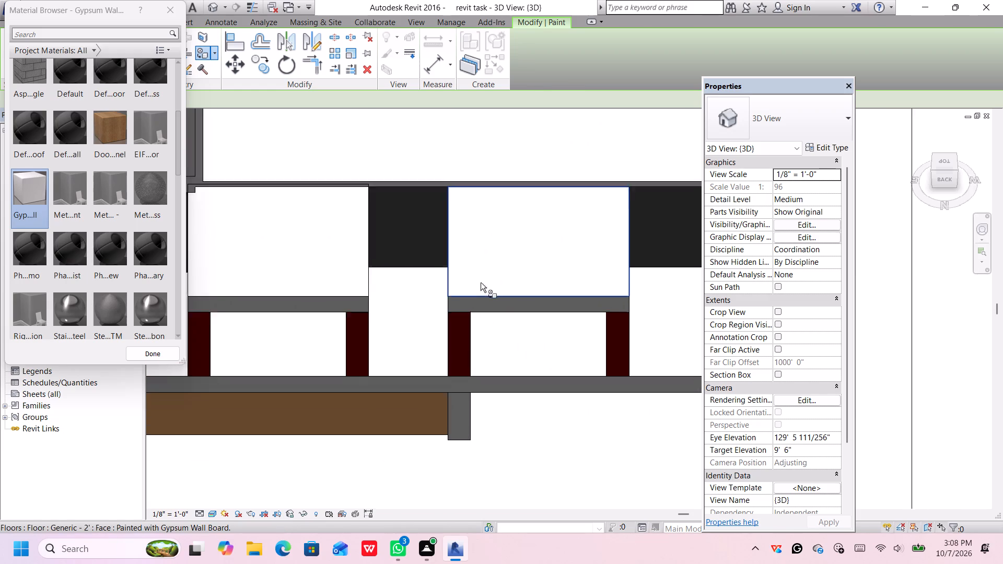
{"action": "scroll", "coordinate": [481, 283], "scroll_direction": "down", "scroll_amount": 3}
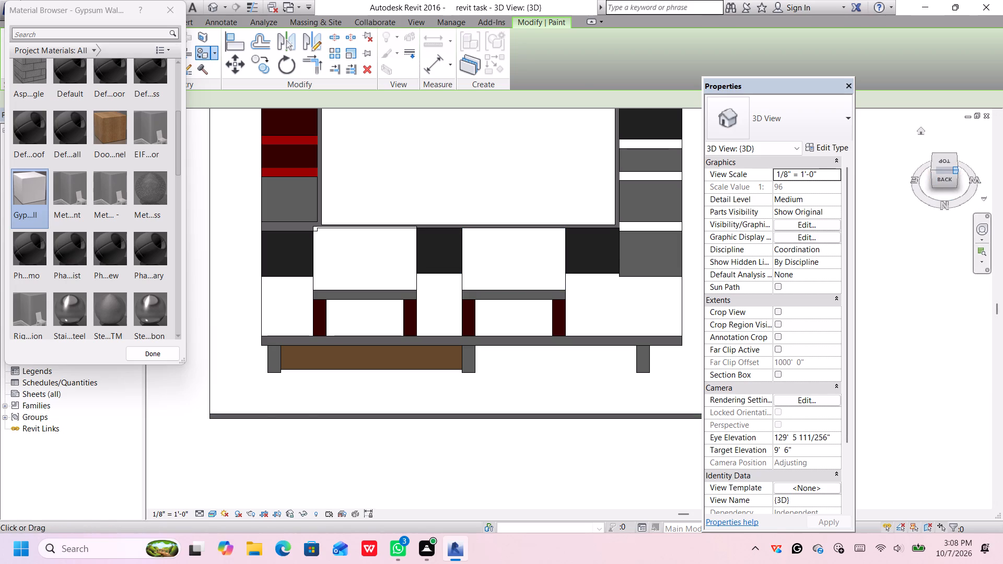
{"action": "left_click", "coordinate": [957, 168]}
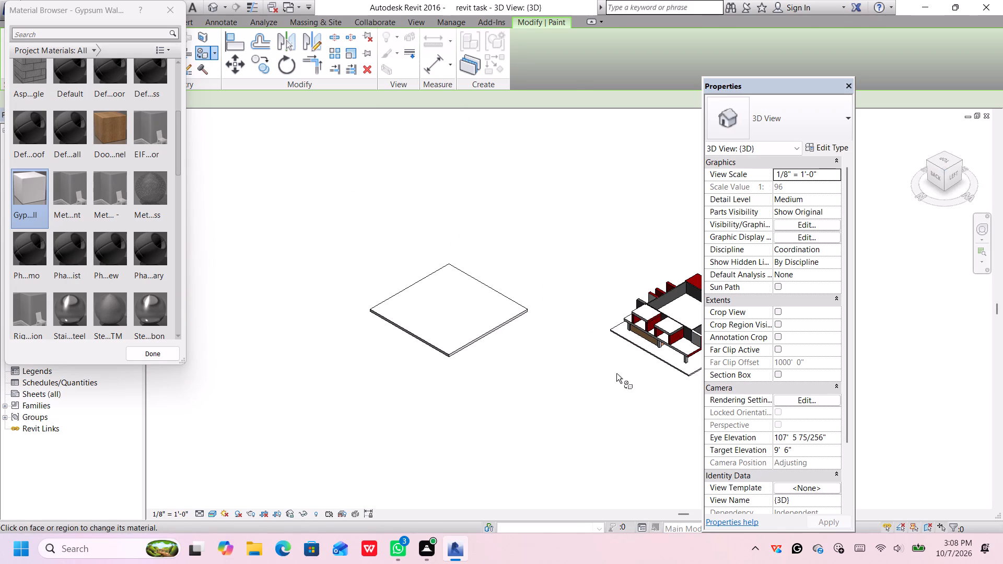
{"action": "middle_click_drag", "start_coordinate": [617, 375], "coordinate": [488, 376]}
{"action": "middle_click", "coordinate": [489, 376]}
{"action": "scroll", "coordinate": [538, 340], "scroll_direction": "up", "scroll_amount": 10}
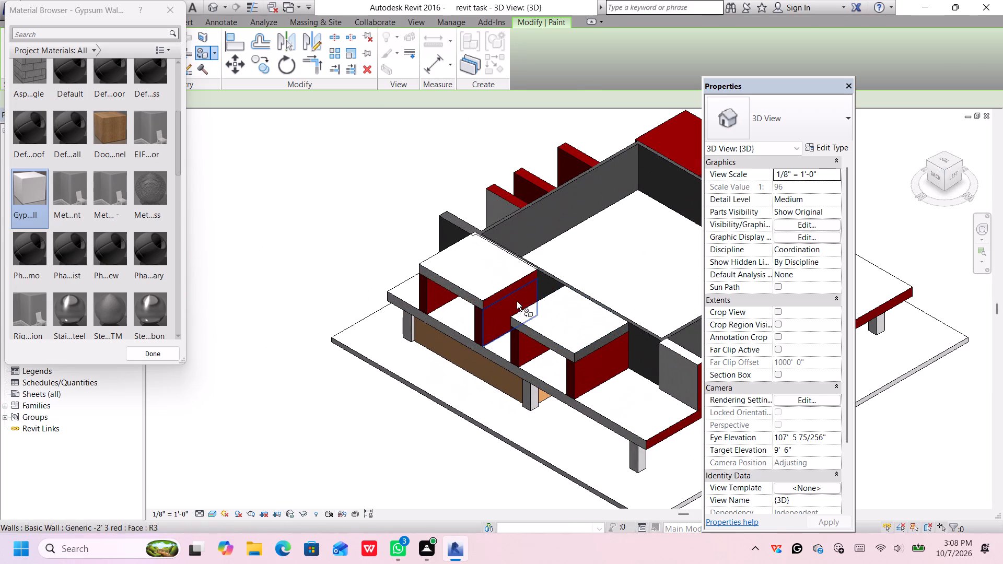
{"action": "scroll", "coordinate": [509, 290], "scroll_direction": "up", "scroll_amount": 8}
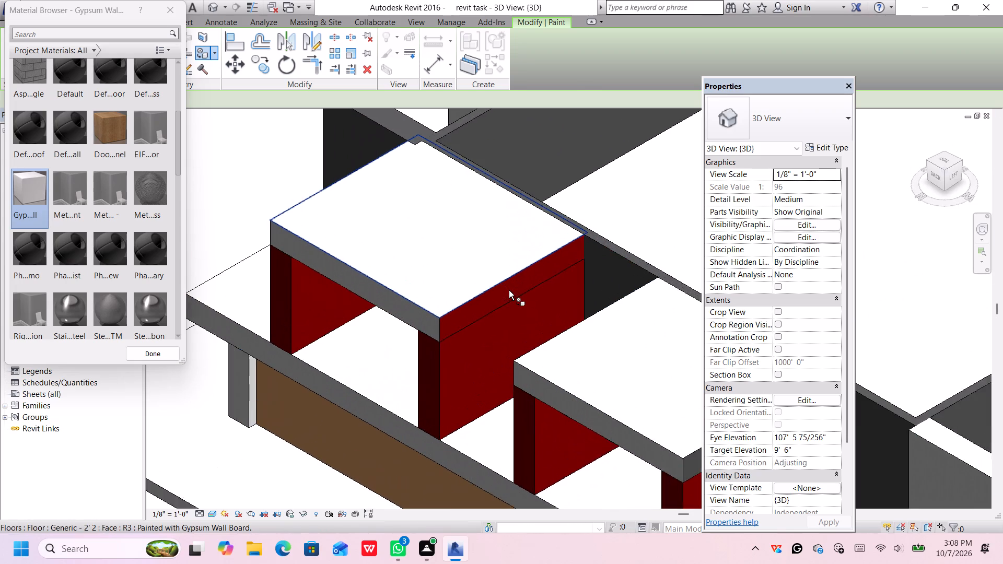
{"action": "left_click", "coordinate": [500, 299]}
{"action": "scroll", "coordinate": [550, 331], "scroll_direction": "down", "scroll_amount": 4}
{"action": "middle_click_drag", "start_coordinate": [547, 331], "coordinate": [452, 252]}
{"action": "scroll", "coordinate": [452, 252], "scroll_direction": "up", "scroll_amount": 1}
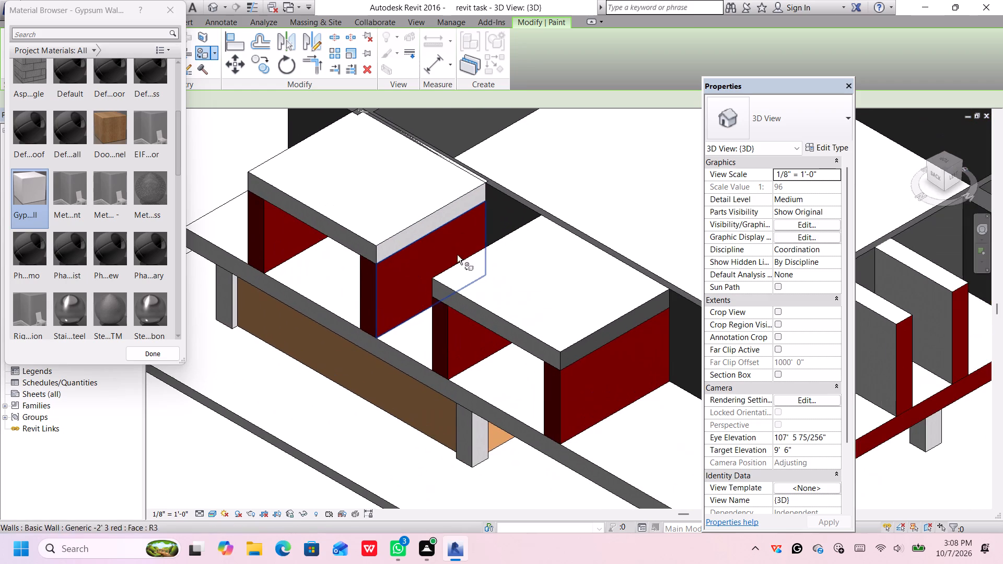
{"action": "left_click", "coordinate": [572, 353]}
Paint the outer end faces of the three Left-side fin walls and the adjoining Level 2 slab edge with Gypsum Wall Board.
{"action": "scroll", "coordinate": [578, 344], "scroll_direction": "down", "scroll_amount": 2}
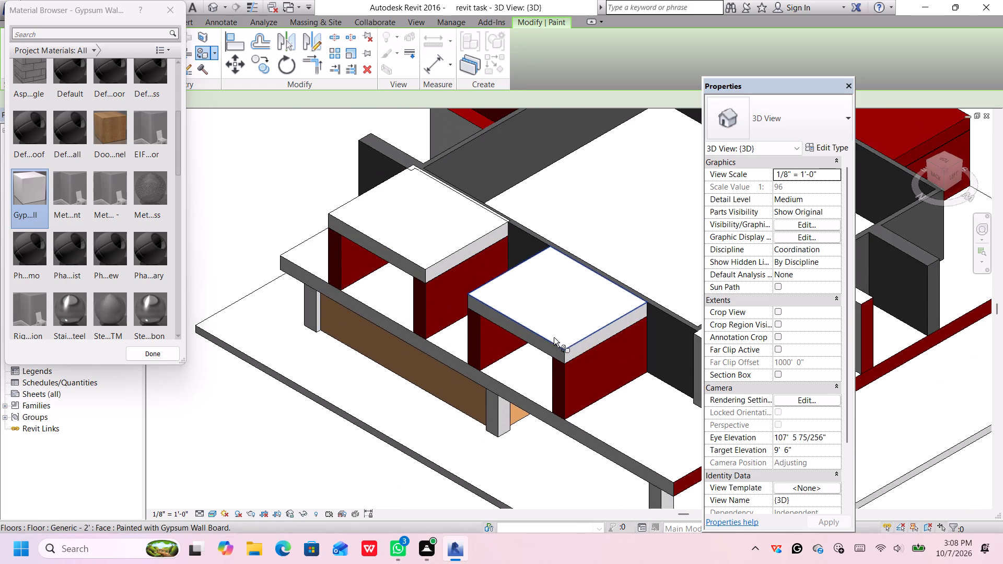
{"action": "middle_click_drag", "start_coordinate": [554, 337], "coordinate": [326, 336]}
{"action": "left_click", "coordinate": [529, 386]}
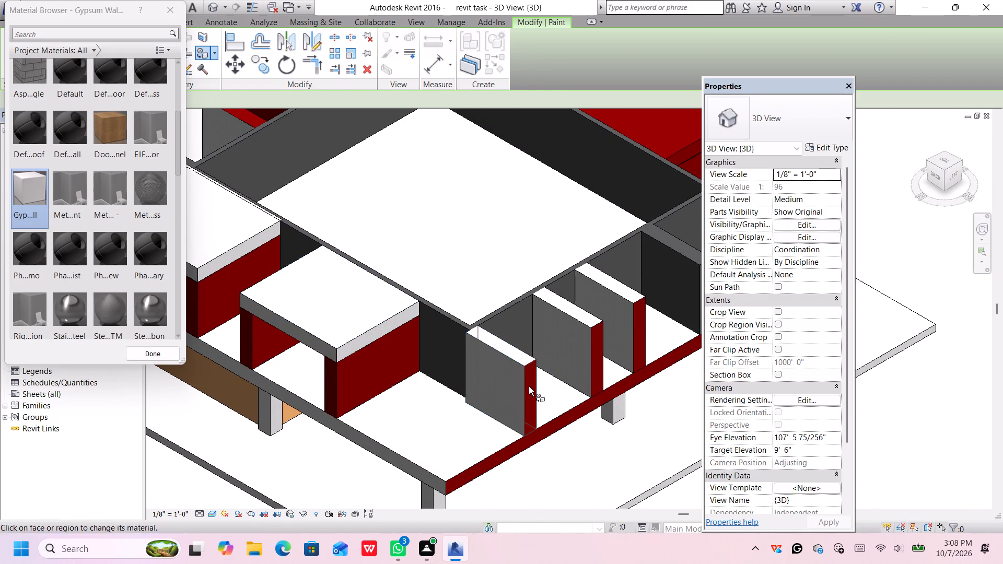
{"action": "left_click", "coordinate": [530, 387]}
{"action": "left_click", "coordinate": [526, 441]}
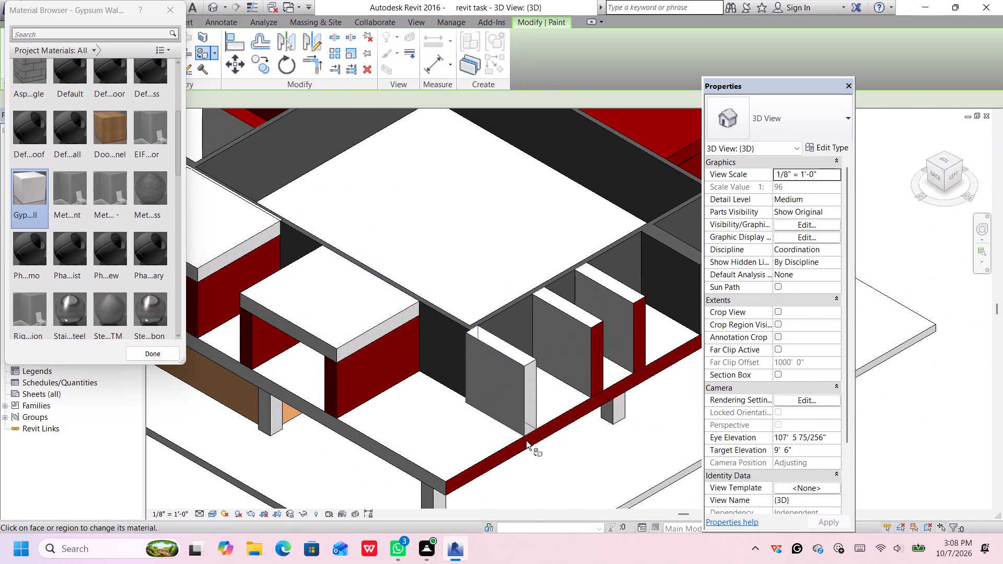
{"action": "left_click", "coordinate": [532, 440]}
{"action": "scroll", "coordinate": [532, 436], "scroll_direction": "up", "scroll_amount": 3}
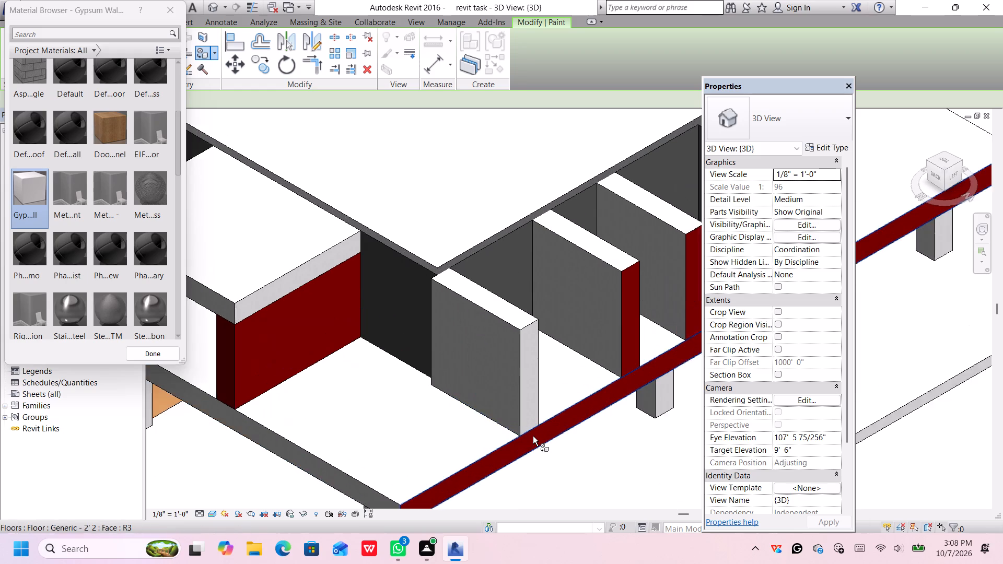
{"action": "scroll", "coordinate": [533, 436], "scroll_direction": "up", "scroll_amount": 2}
{"action": "left_click", "coordinate": [535, 440]}
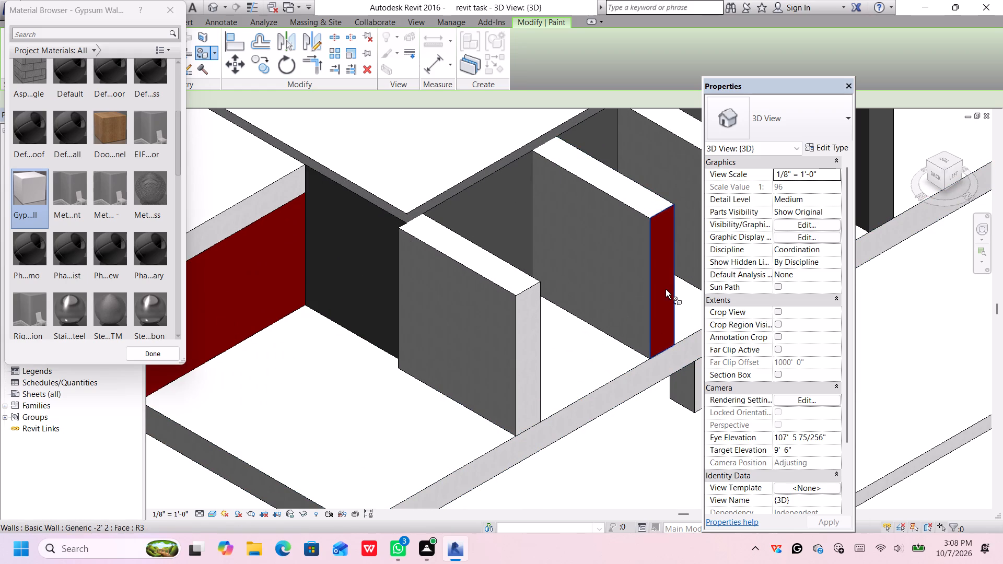
{"action": "left_click", "coordinate": [666, 289]}
{"action": "middle_click_drag", "start_coordinate": [660, 291], "coordinate": [387, 333]}
{"action": "left_click", "coordinate": [474, 279]}
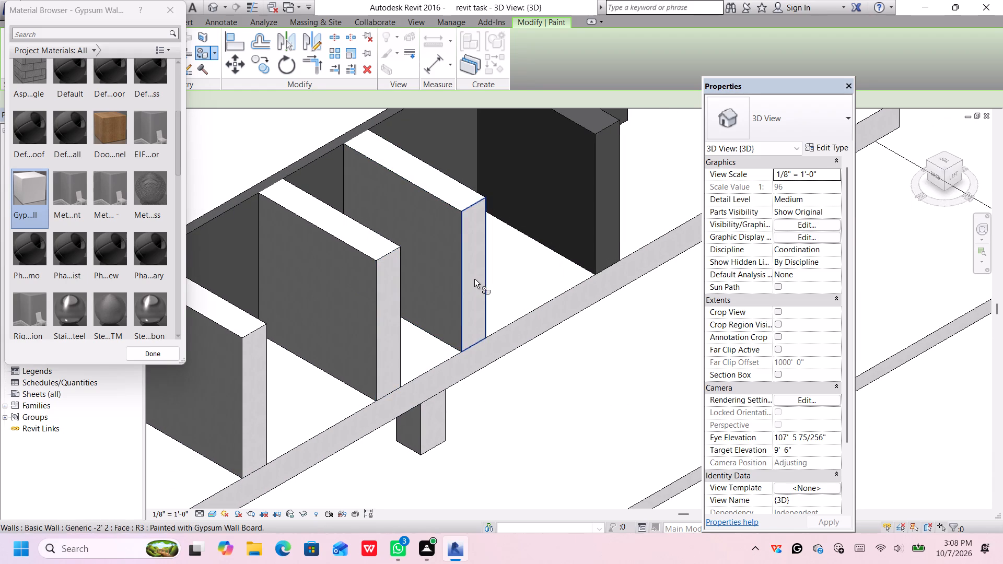
Paint the top faces of the two rear canopy slabs with Gypsum Wall Board.
{"action": "scroll", "coordinate": [539, 287], "scroll_direction": "down", "scroll_amount": 8}
{"action": "middle_click_drag", "start_coordinate": [598, 247], "coordinate": [580, 404]}
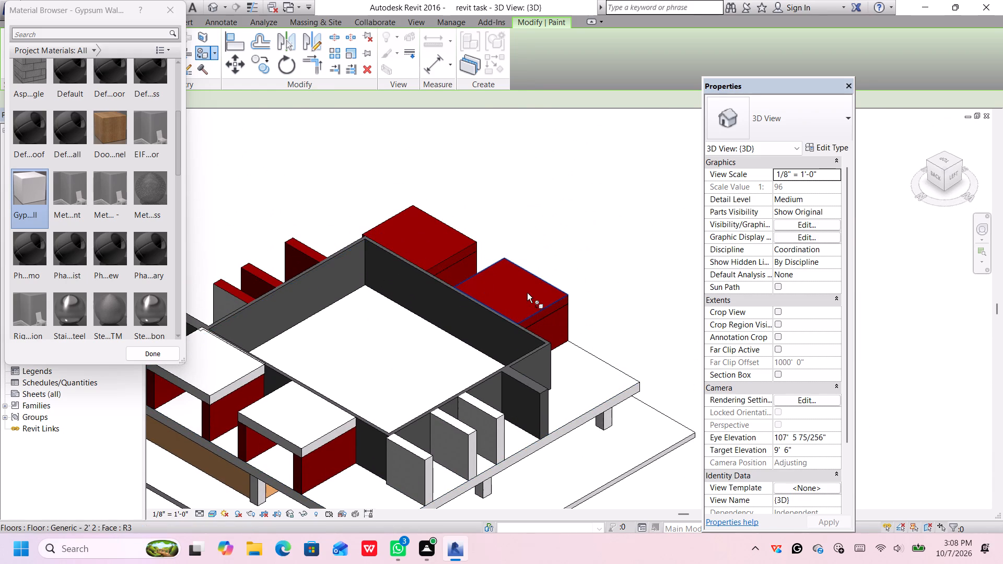
{"action": "left_click", "coordinate": [531, 296]}
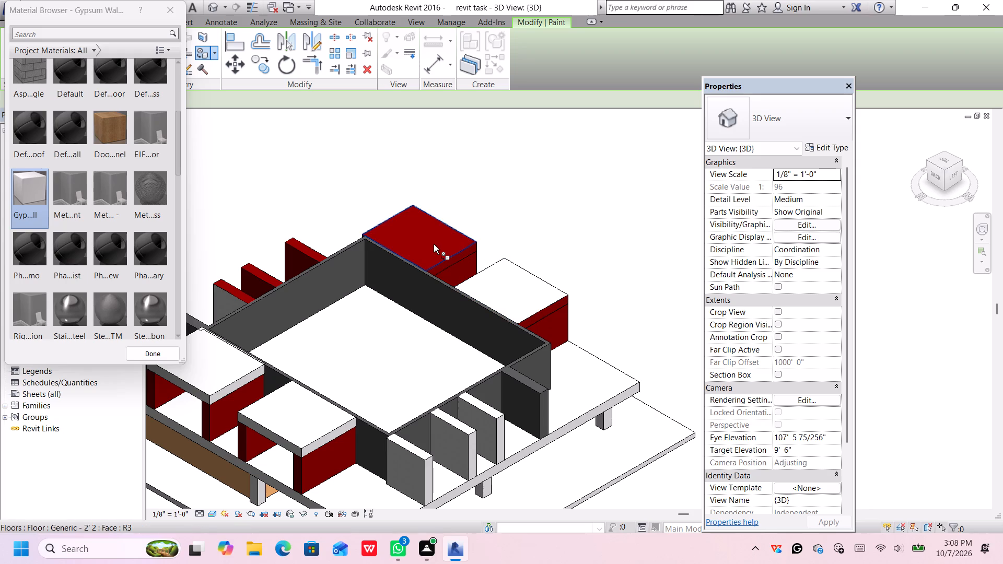
{"action": "left_click", "coordinate": [434, 244]}
Paint the remaining red top and Back-facing faces of the three Right-side fin walls with Gypsum Wall Board.
{"action": "middle_click_drag", "start_coordinate": [322, 257], "coordinate": [472, 281]}
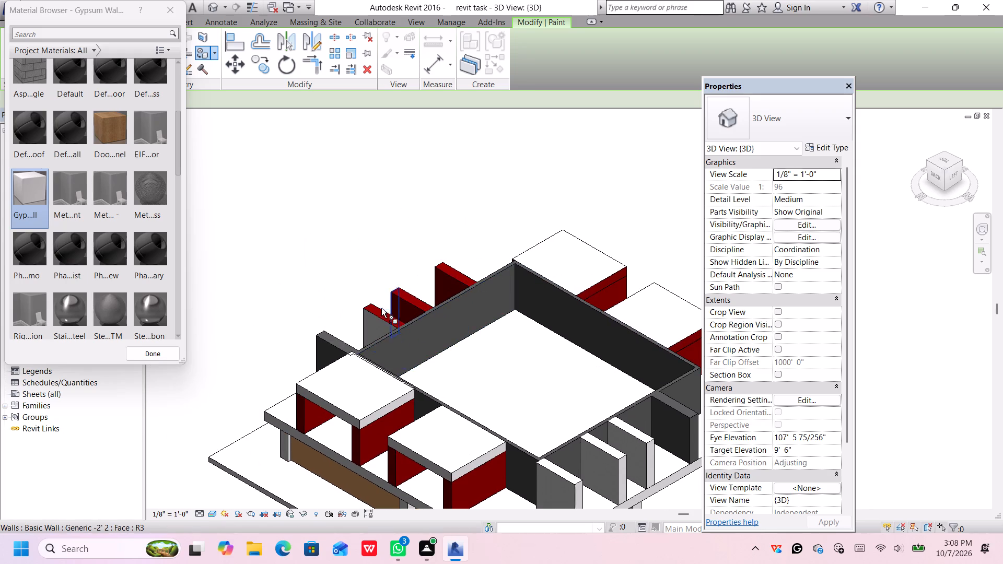
{"action": "scroll", "coordinate": [384, 313], "scroll_direction": "up", "scroll_amount": 4}
{"action": "left_click", "coordinate": [386, 318]}
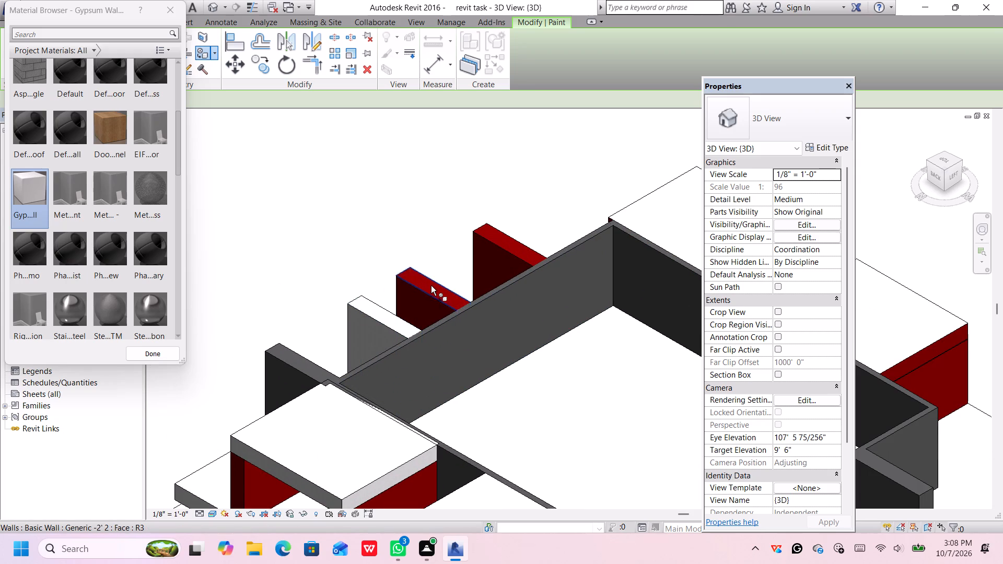
{"action": "left_click", "coordinate": [429, 288]}
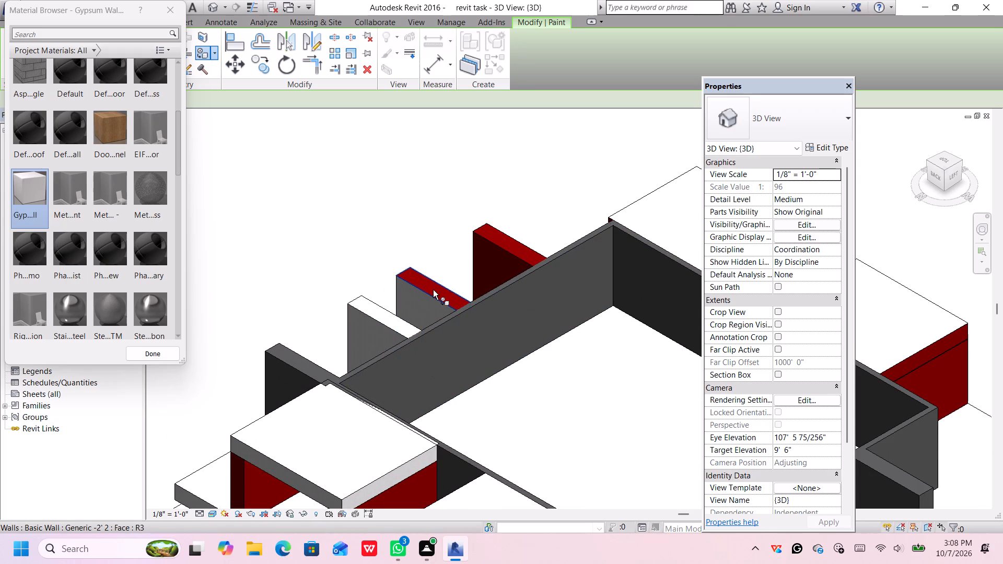
{"action": "left_click", "coordinate": [430, 288]}
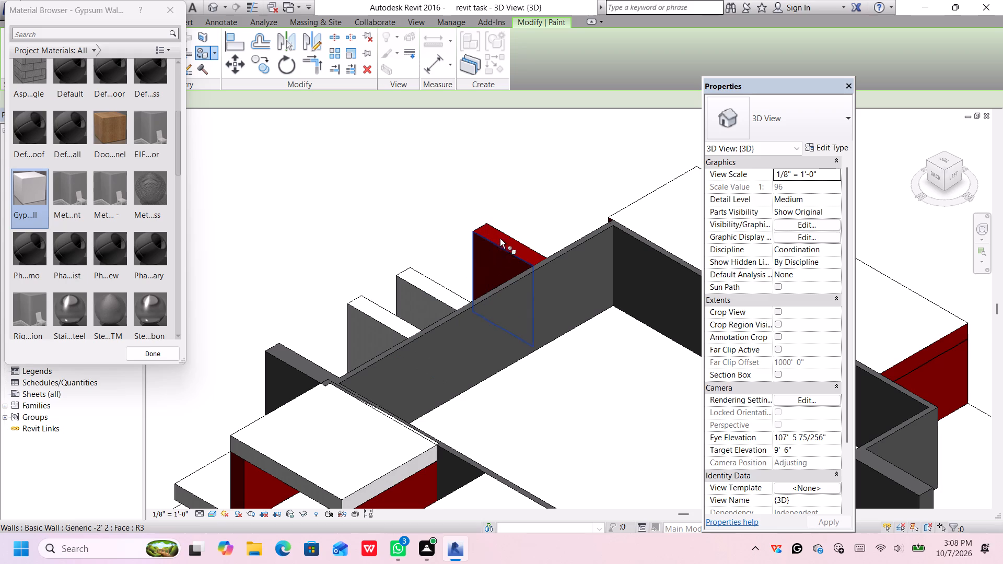
{"action": "left_click", "coordinate": [504, 238]}
{"action": "left_click", "coordinate": [503, 239]}
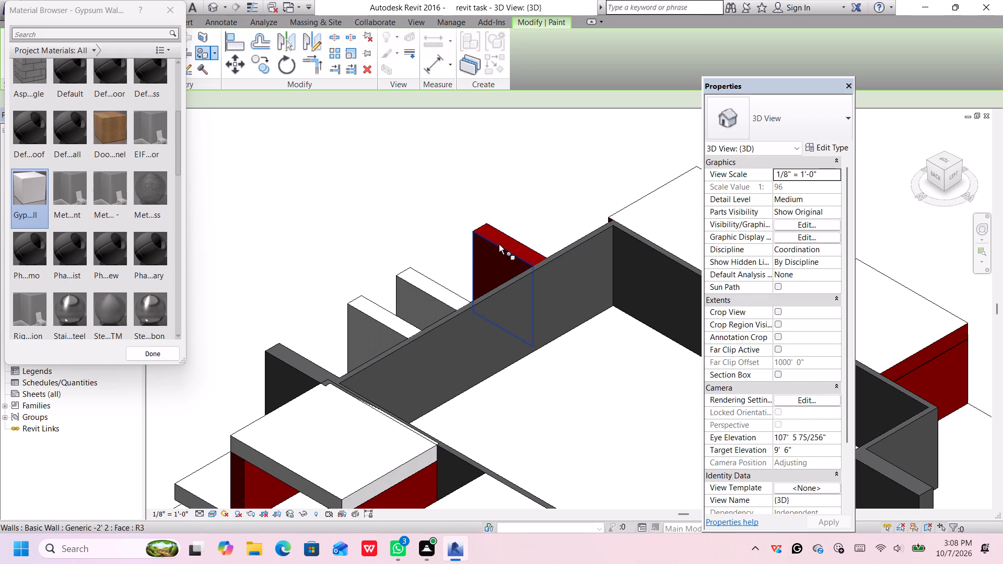
{"action": "left_click", "coordinate": [497, 251]}
{"action": "left_click", "coordinate": [505, 241]}
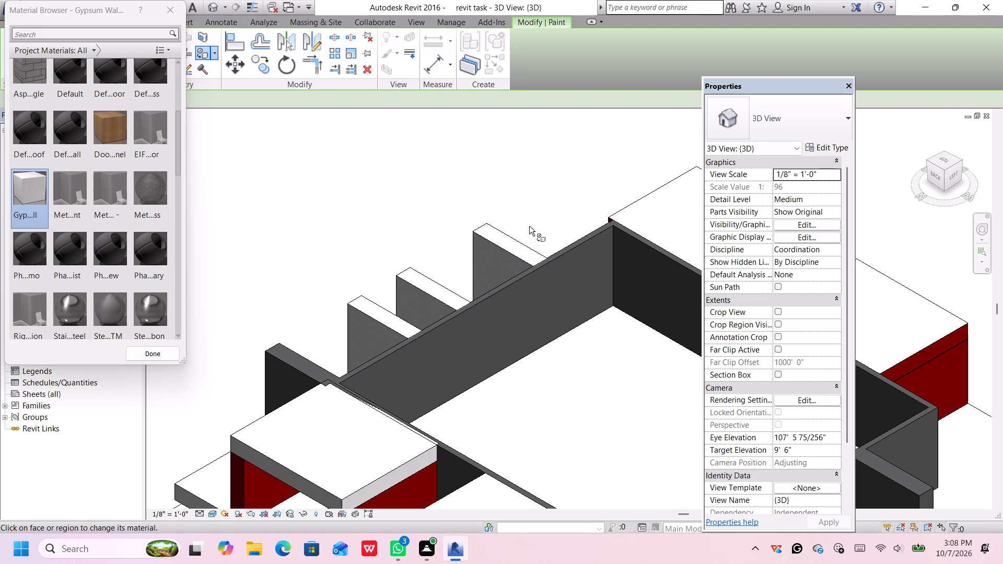
Paint the Left-facing edges of the two Front-side canopy slabs with Gypsum Wall Board.
{"action": "scroll", "coordinate": [529, 226], "scroll_direction": "down", "scroll_amount": 5}
{"action": "scroll", "coordinate": [620, 232], "scroll_direction": "down", "scroll_amount": 1}
{"action": "middle_click_drag", "start_coordinate": [611, 230], "coordinate": [395, 224]}
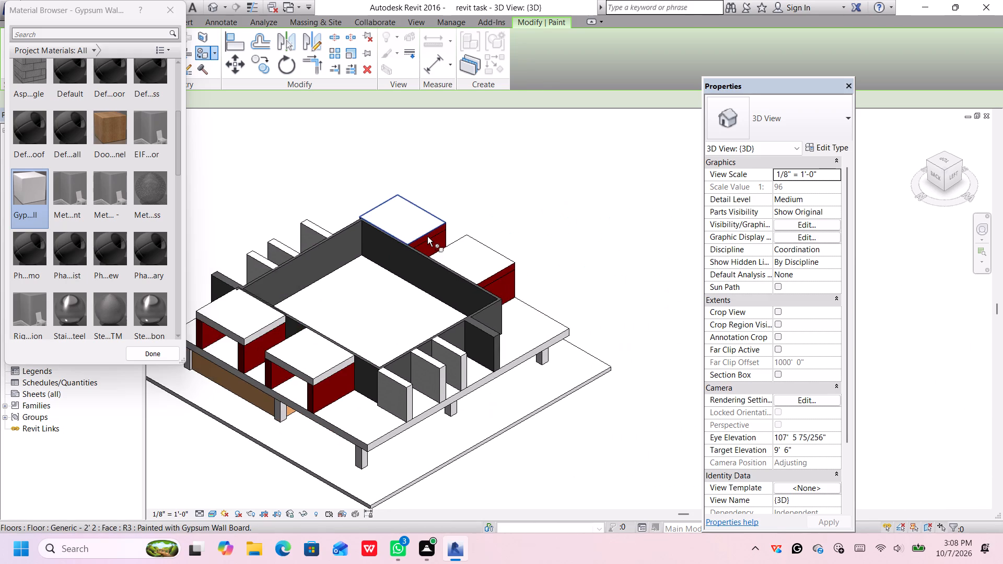
{"action": "scroll", "coordinate": [427, 237], "scroll_direction": "up", "scroll_amount": 5}
{"action": "left_click", "coordinate": [427, 236]}
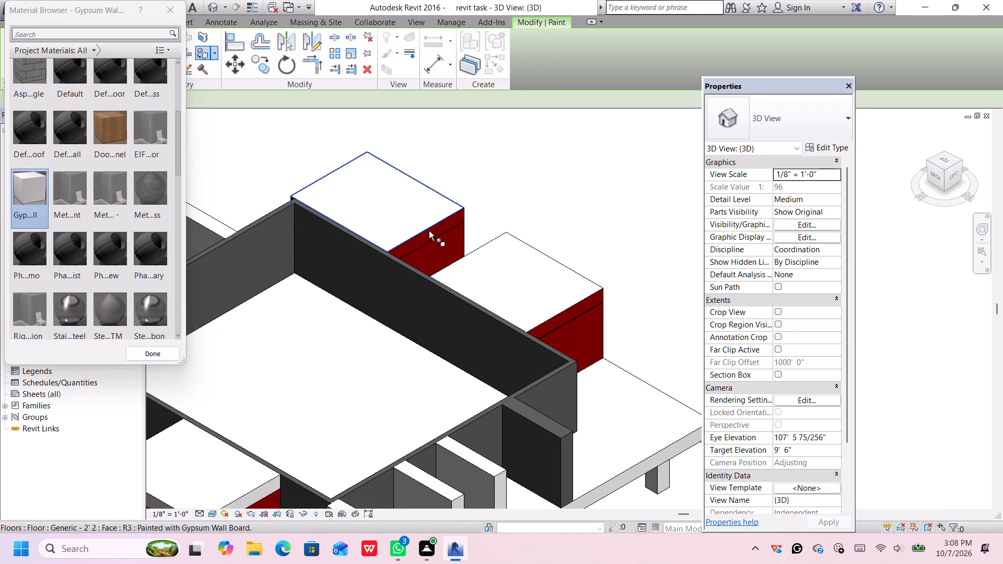
{"action": "scroll", "coordinate": [429, 232], "scroll_direction": "up", "scroll_amount": 7}
{"action": "left_click", "coordinate": [429, 236]}
{"action": "scroll", "coordinate": [463, 284], "scroll_direction": "down", "scroll_amount": 4}
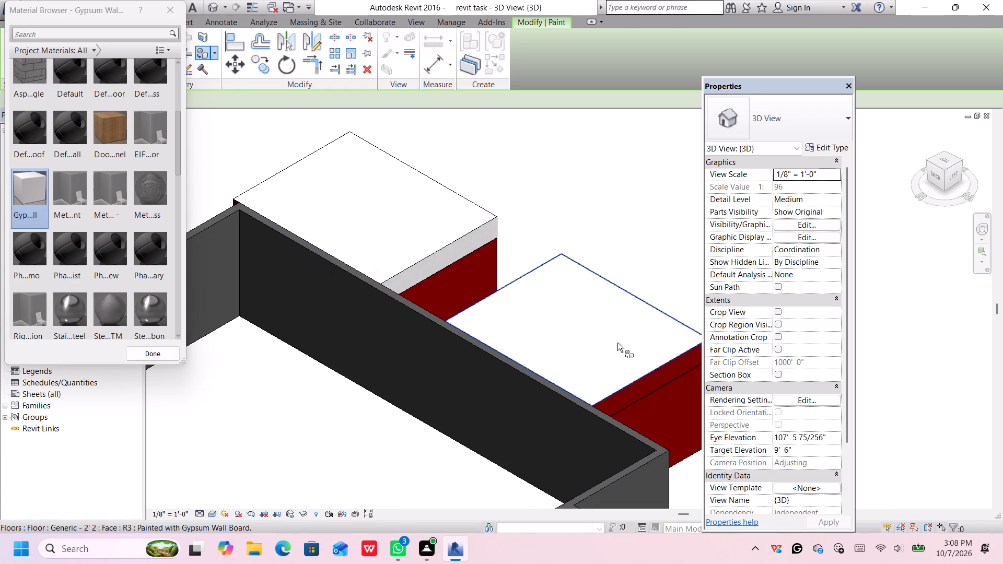
{"action": "middle_click_drag", "start_coordinate": [613, 344], "coordinate": [547, 278]}
{"action": "scroll", "coordinate": [591, 331], "scroll_direction": "up", "scroll_amount": 4}
{"action": "left_click", "coordinate": [585, 308]}
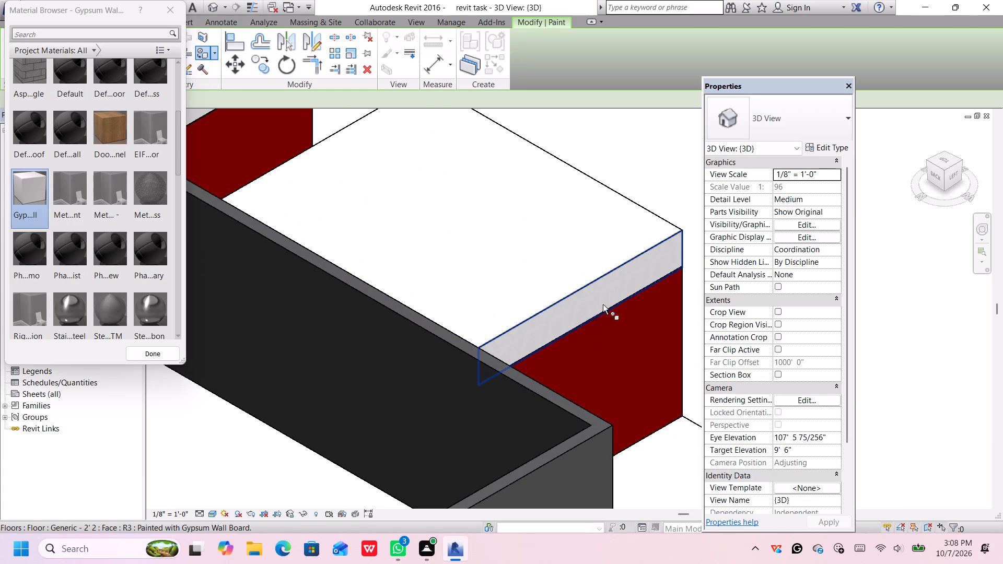
From the Left-Front corner view, paint the Front-facing sides of the three Left-side fin walls with Gypsum Wall Board.
{"action": "left_click", "coordinate": [961, 162]}
{"action": "scroll", "coordinate": [735, 276], "scroll_direction": "down", "scroll_amount": 1}
{"action": "scroll", "coordinate": [579, 330], "scroll_direction": "down", "scroll_amount": 1}
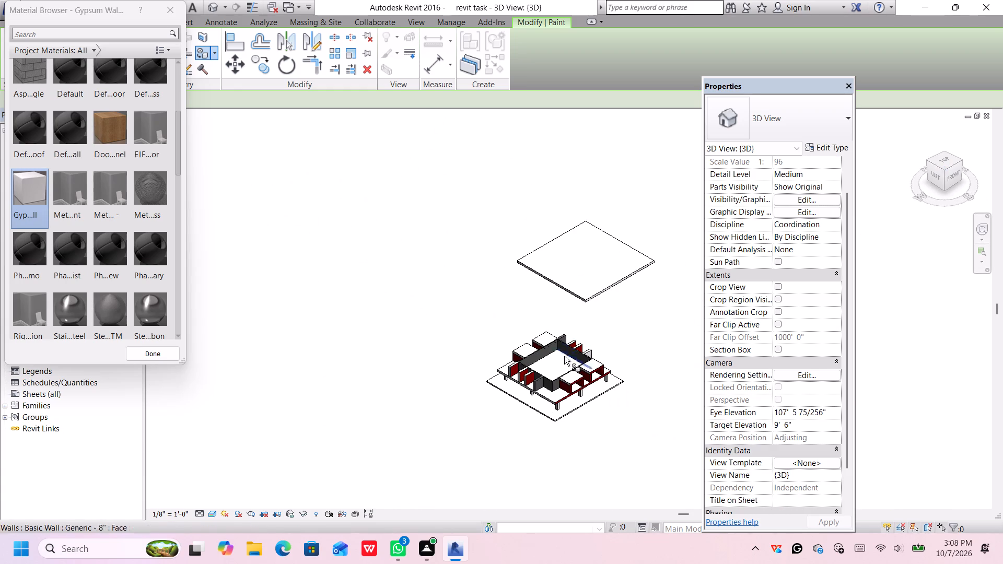
{"action": "scroll", "coordinate": [551, 375], "scroll_direction": "up", "scroll_amount": 6}
{"action": "scroll", "coordinate": [536, 384], "scroll_direction": "down", "scroll_amount": 1}
{"action": "scroll", "coordinate": [524, 384], "scroll_direction": "up", "scroll_amount": 6}
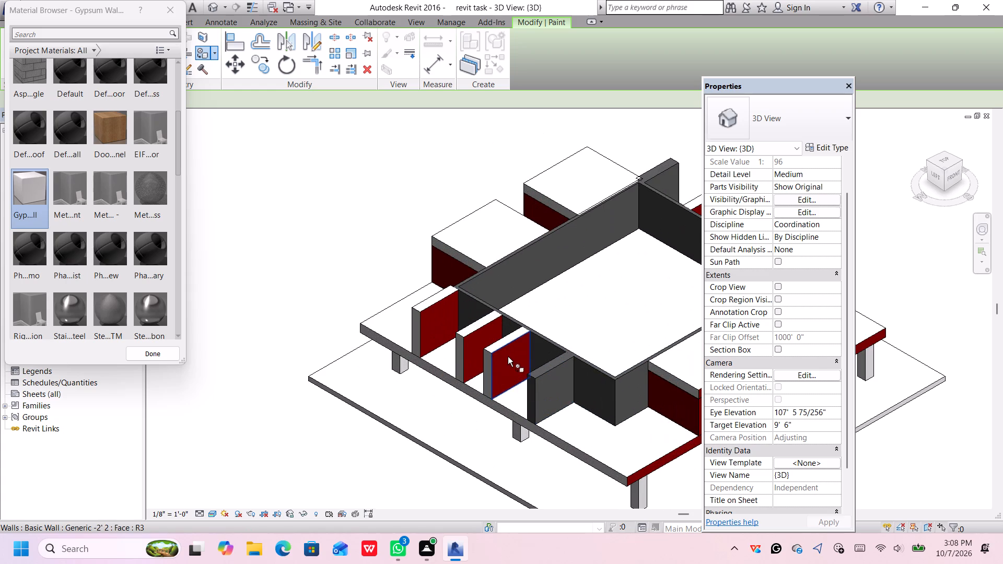
{"action": "left_click", "coordinate": [508, 357]}
{"action": "left_click", "coordinate": [484, 337]}
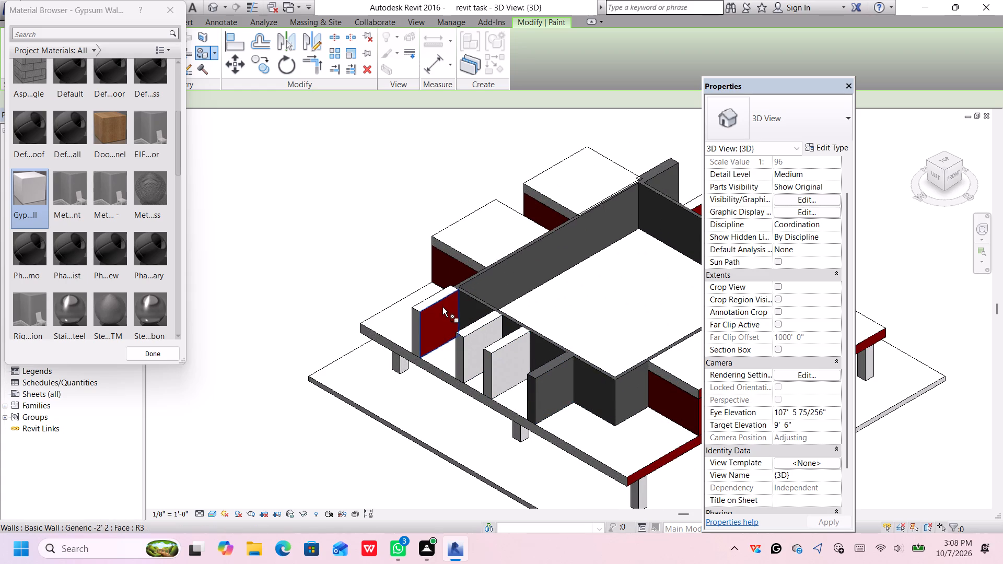
{"action": "left_click", "coordinate": [442, 307]}
Paint the Front-facing edges of the two Front-side canopy slabs with Gypsum Wall Board.
{"action": "scroll", "coordinate": [535, 399], "scroll_direction": "down", "scroll_amount": 3}
{"action": "middle_click_drag", "start_coordinate": [578, 416], "coordinate": [484, 349]}
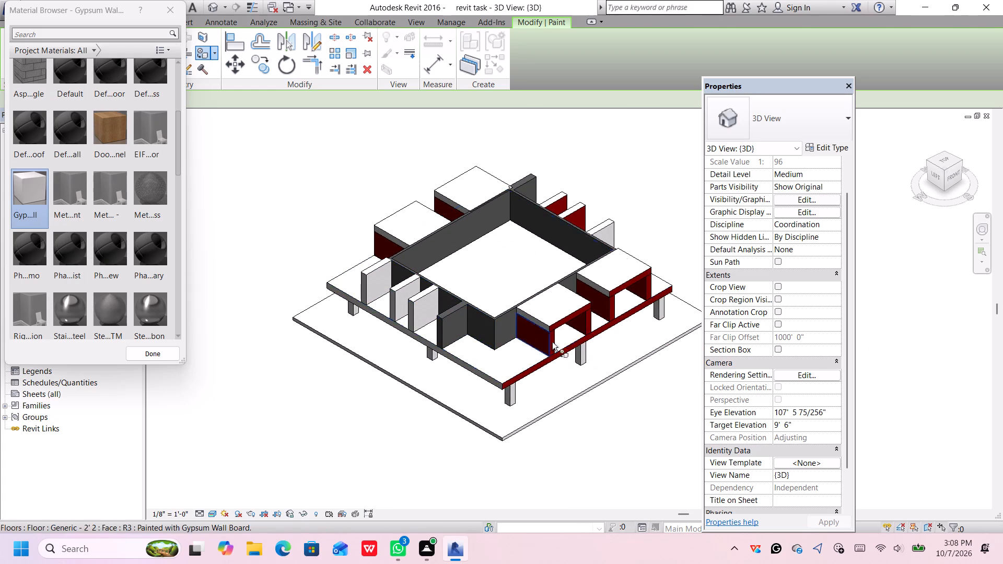
{"action": "scroll", "coordinate": [569, 318], "scroll_direction": "up", "scroll_amount": 5}
{"action": "left_click", "coordinate": [571, 316]}
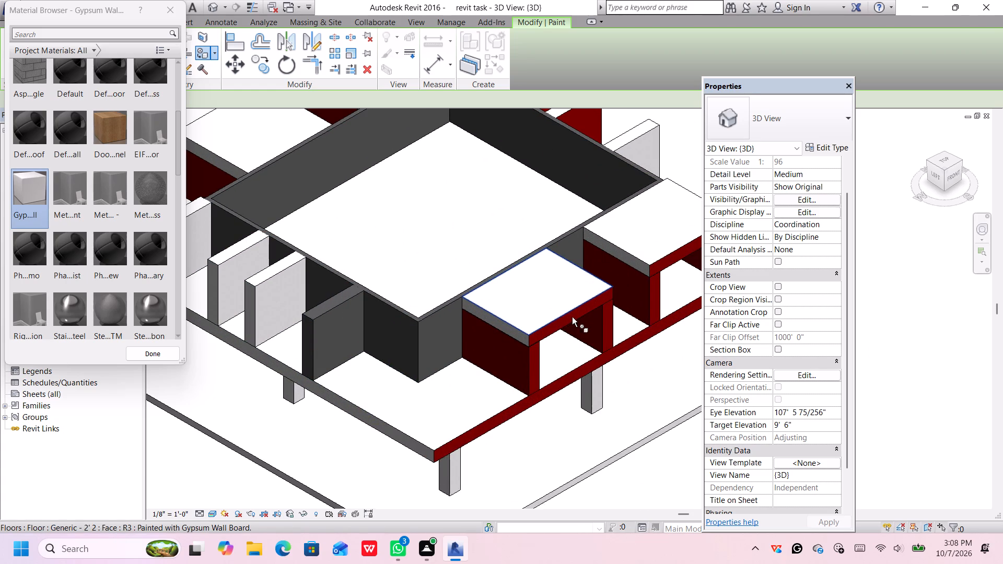
{"action": "scroll", "coordinate": [572, 317], "scroll_direction": "up", "scroll_amount": 5}
{"action": "left_click", "coordinate": [573, 314]}
{"action": "scroll", "coordinate": [579, 326], "scroll_direction": "down", "scroll_amount": 2}
{"action": "middle_click_drag", "start_coordinate": [579, 326], "coordinate": [300, 386]}
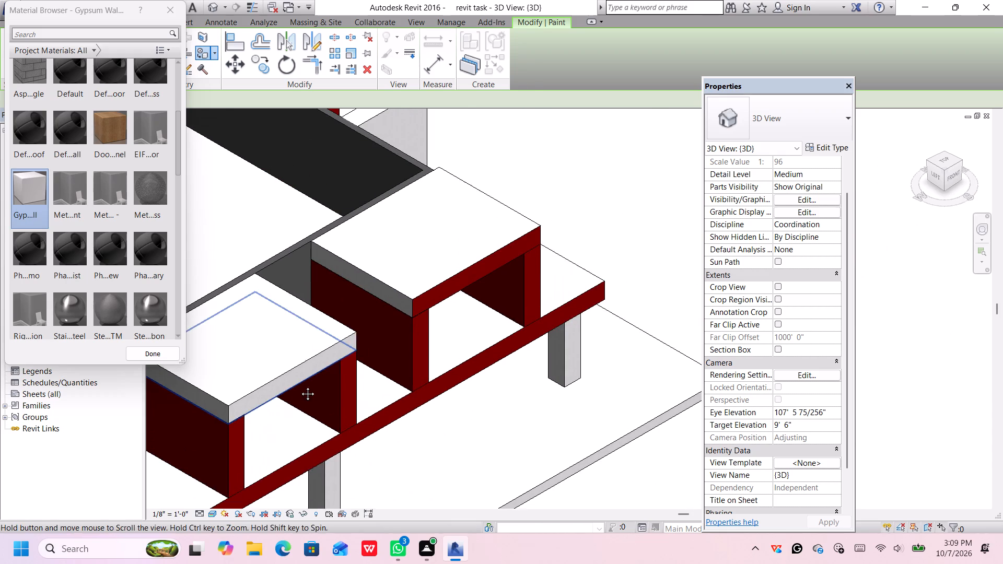
{"action": "middle_click_drag", "start_coordinate": [300, 386], "coordinate": [301, 386]}
{"action": "scroll", "coordinate": [477, 258], "scroll_direction": "up", "scroll_amount": 3}
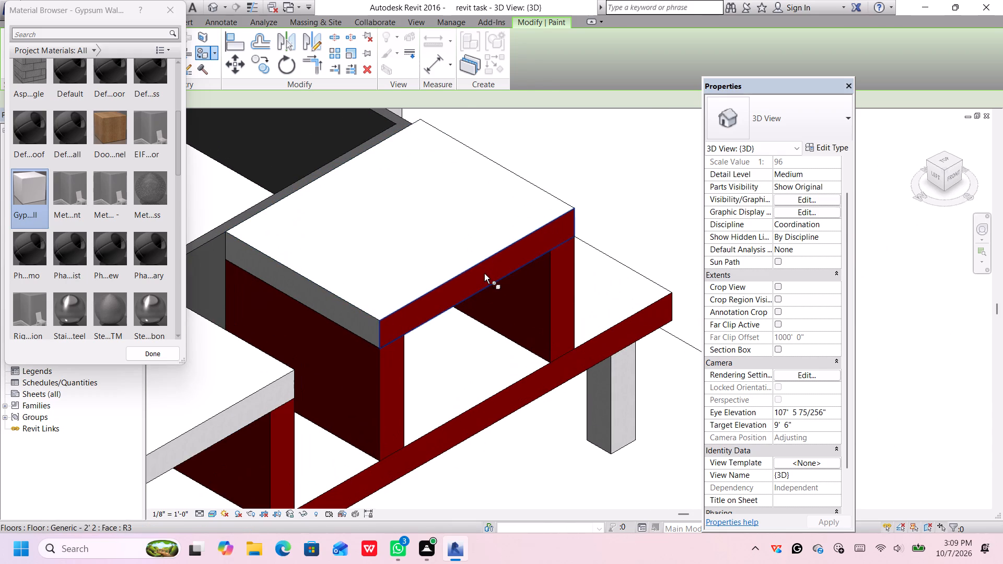
{"action": "left_click", "coordinate": [484, 274]}
Paint the red Front-facing sides of the two remaining Right-side fin walls with Gypsum Wall Board.
{"action": "scroll", "coordinate": [523, 275], "scroll_direction": "down", "scroll_amount": 6}
{"action": "scroll", "coordinate": [566, 272], "scroll_direction": "down", "scroll_amount": 2}
{"action": "middle_click_drag", "start_coordinate": [592, 262], "coordinate": [598, 284]}
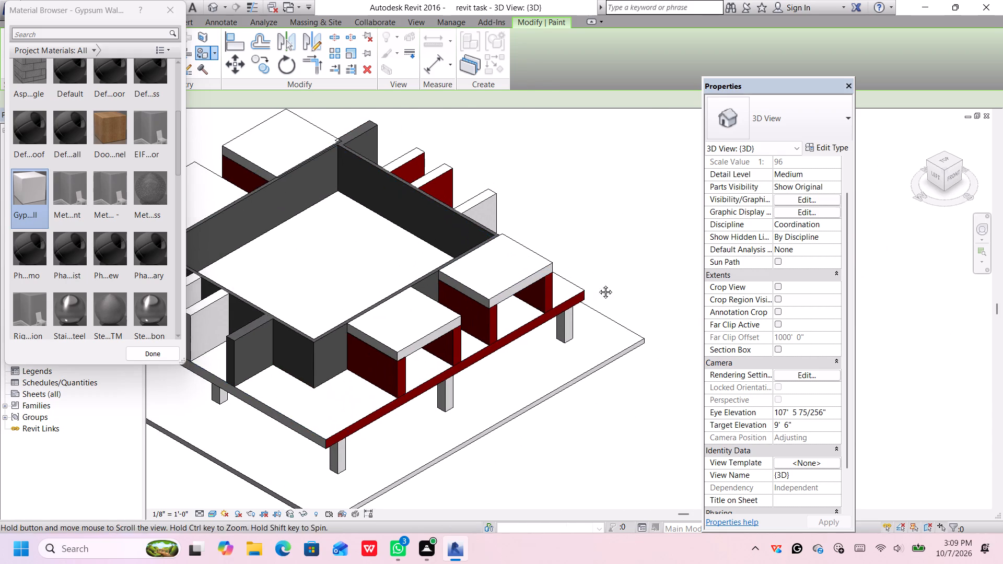
{"action": "middle_click_drag", "start_coordinate": [598, 284], "coordinate": [624, 387]}
{"action": "scroll", "coordinate": [476, 301], "scroll_direction": "up", "scroll_amount": 3}
{"action": "left_click", "coordinate": [470, 308]}
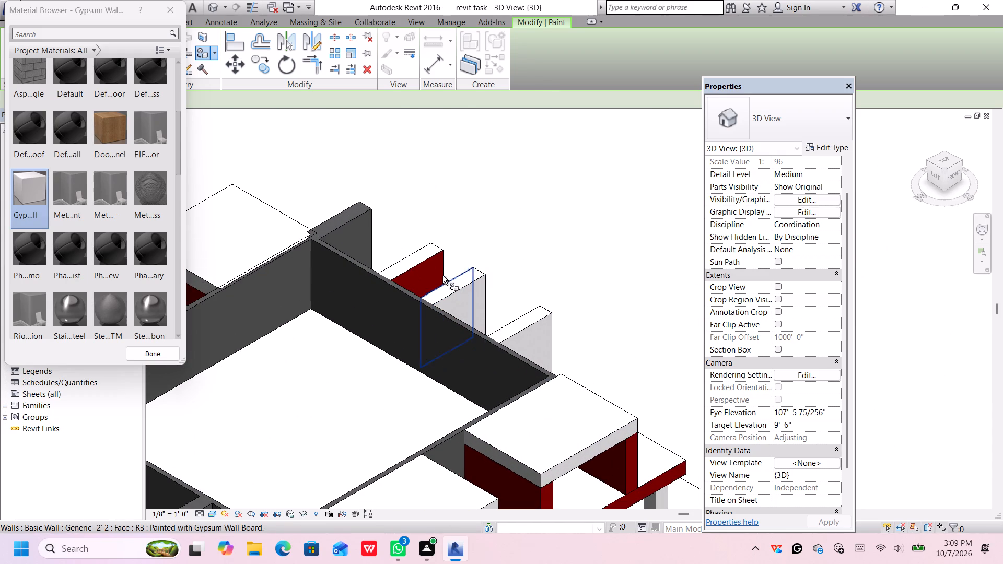
{"action": "left_click", "coordinate": [435, 271]}
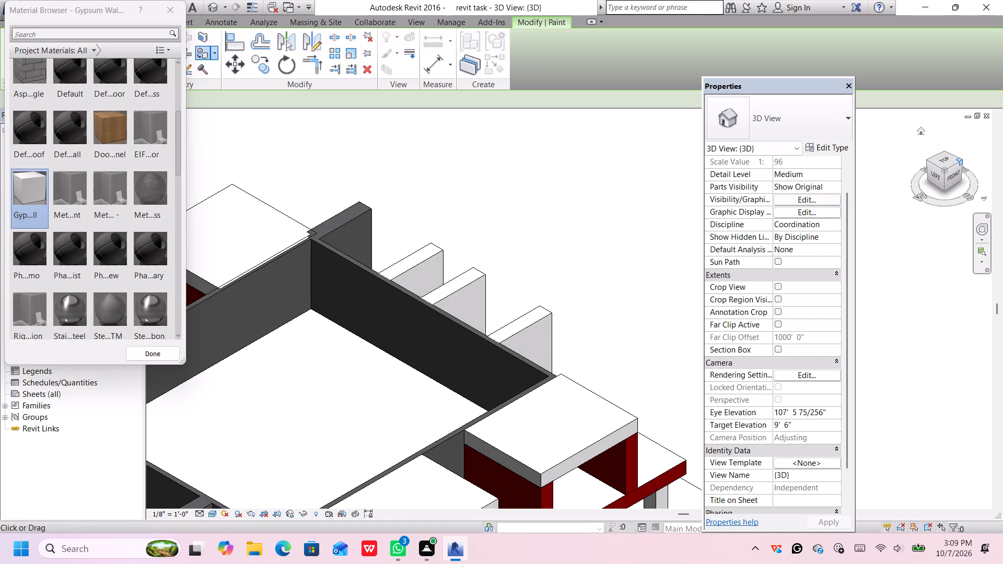
From the Front-Right corner view, paint the outer end faces of the three Right-side fin walls with Gypsum Wall Board.
{"action": "left_click", "coordinate": [958, 160]}
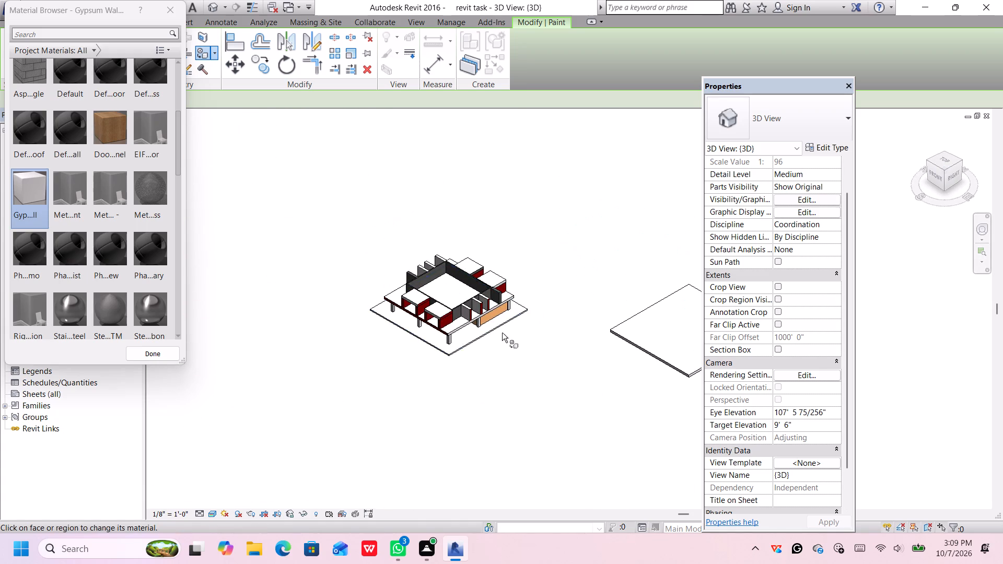
{"action": "scroll", "coordinate": [489, 320], "scroll_direction": "up", "scroll_amount": 6}
{"action": "middle_click_drag", "start_coordinate": [494, 311], "coordinate": [530, 421]}
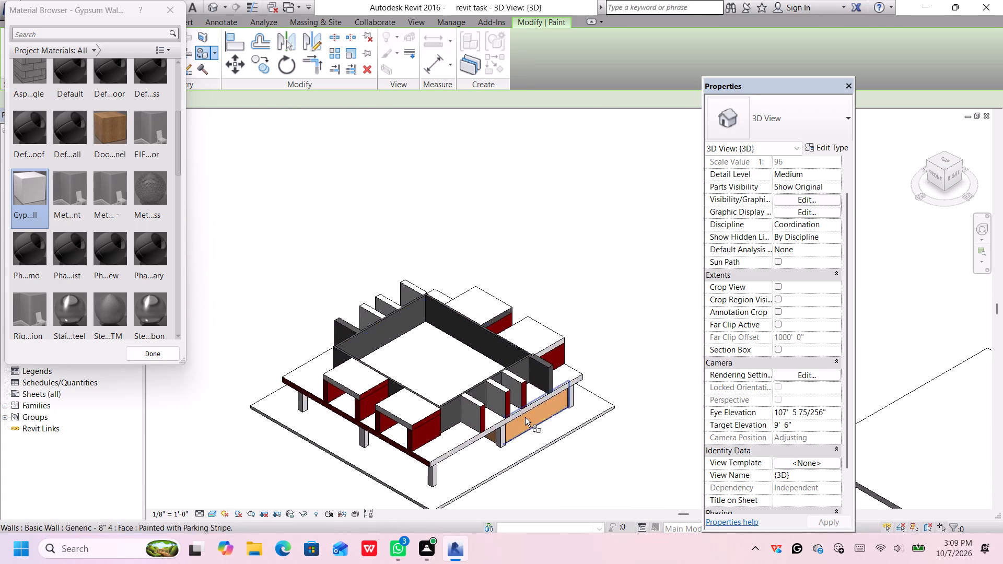
{"action": "scroll", "coordinate": [515, 404], "scroll_direction": "up", "scroll_amount": 5}
{"action": "left_click", "coordinate": [533, 386]}
{"action": "scroll", "coordinate": [533, 386], "scroll_direction": "up", "scroll_amount": 5}
{"action": "left_click", "coordinate": [534, 385]}
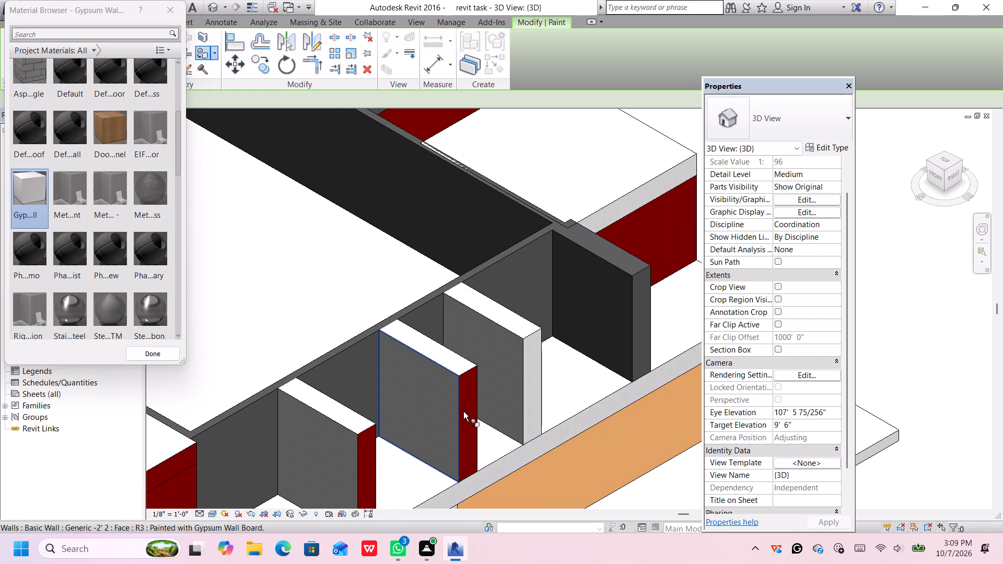
{"action": "left_click", "coordinate": [457, 396]}
{"action": "left_click", "coordinate": [468, 393]}
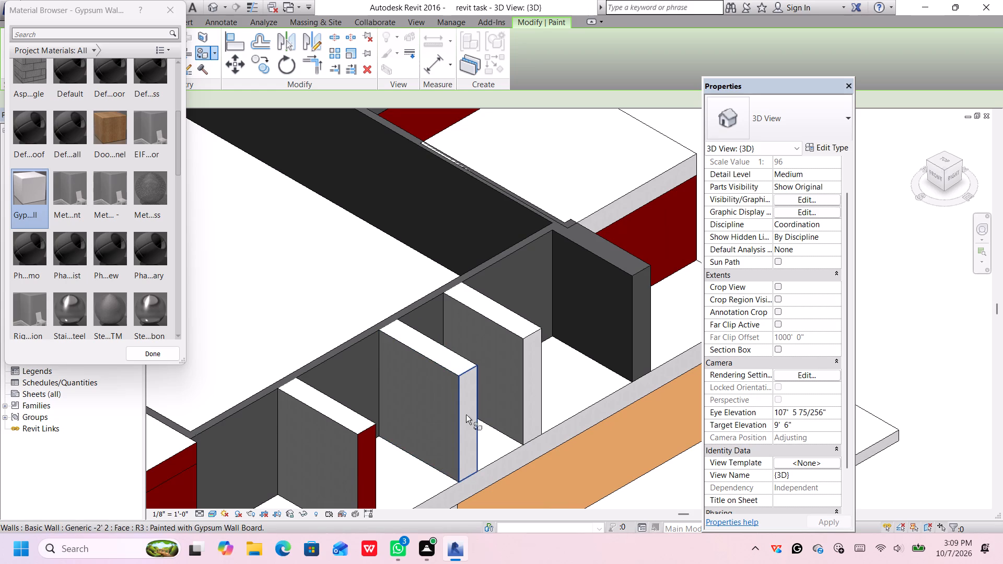
{"action": "middle_click_drag", "start_coordinate": [464, 413], "coordinate": [535, 345]}
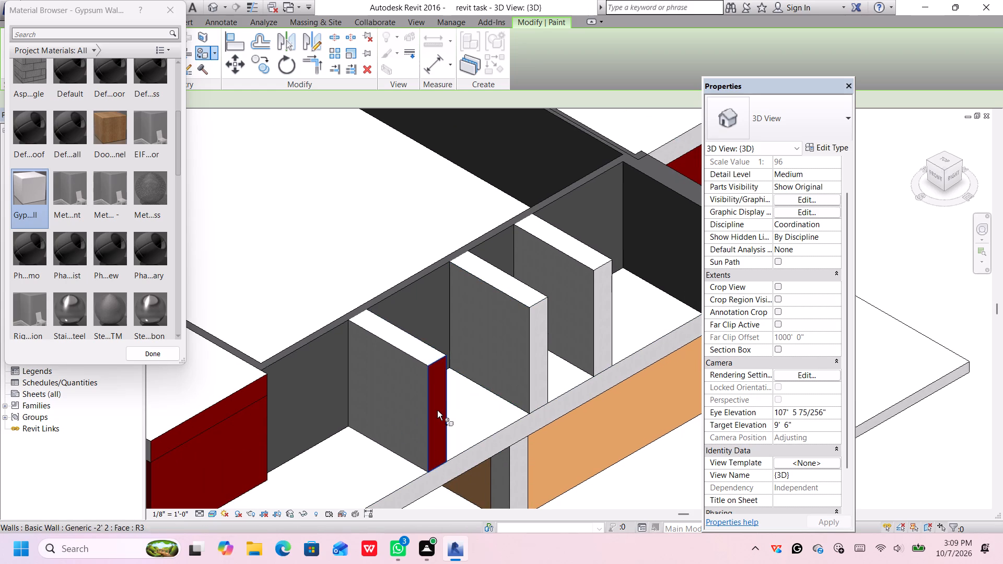
{"action": "left_click", "coordinate": [437, 410]}
Paint the Right-facing edges of both Front-side canopy slabs with Gypsum Wall Board, and finish painting.
{"action": "scroll", "coordinate": [443, 408], "scroll_direction": "down", "scroll_amount": 6}
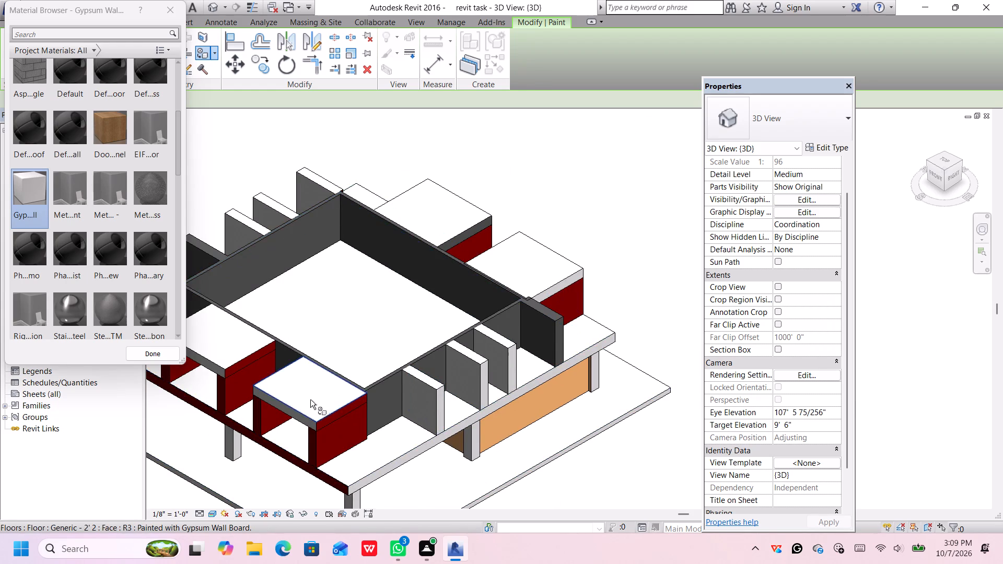
{"action": "scroll", "coordinate": [314, 399], "scroll_direction": "up", "scroll_amount": 4}
{"action": "left_click", "coordinate": [343, 428]}
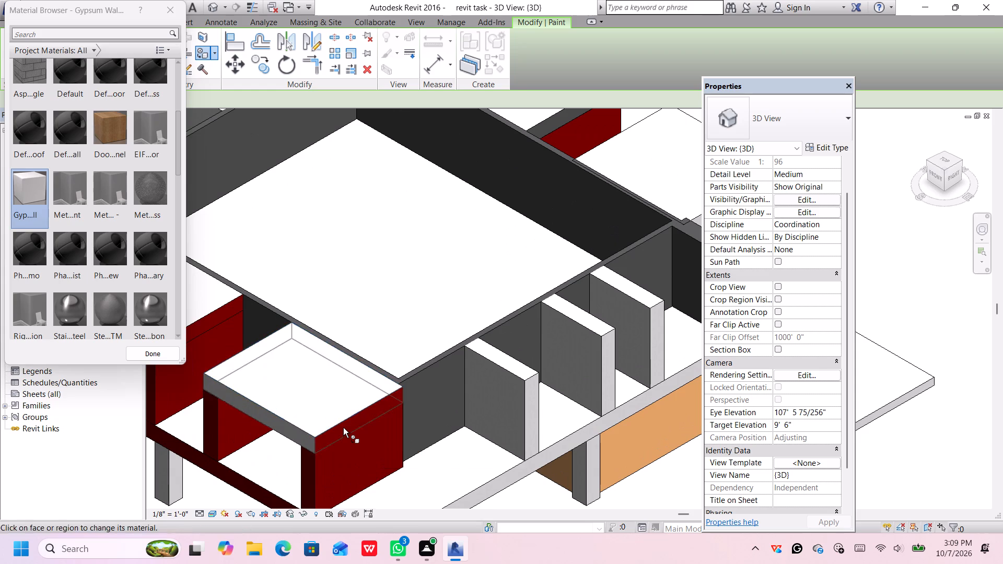
{"action": "scroll", "coordinate": [345, 429], "scroll_direction": "up", "scroll_amount": 6}
{"action": "left_click", "coordinate": [345, 429]}
{"action": "scroll", "coordinate": [348, 421], "scroll_direction": "down", "scroll_amount": 1}
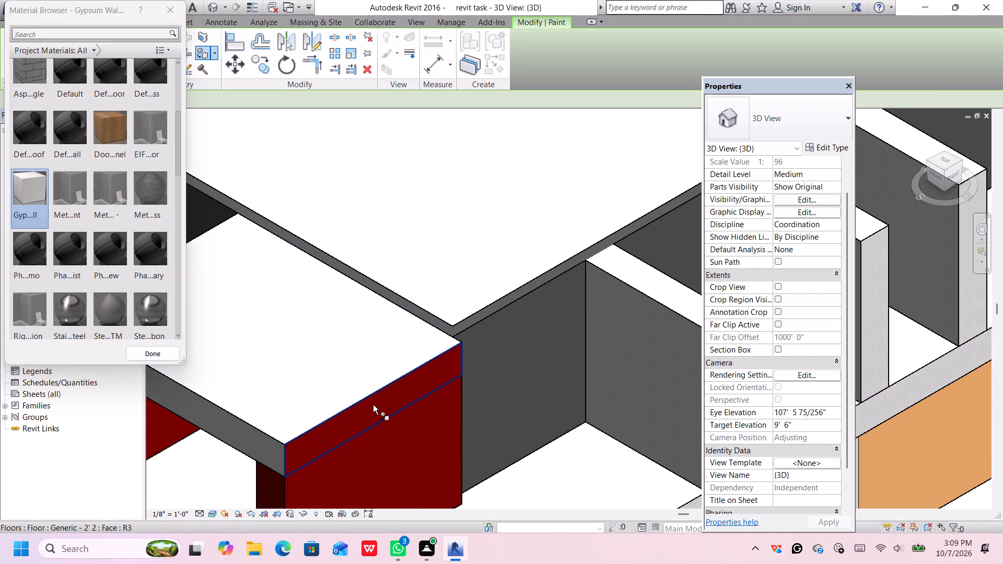
{"action": "scroll", "coordinate": [376, 403], "scroll_direction": "up", "scroll_amount": 5}
{"action": "left_click", "coordinate": [378, 403]}
{"action": "scroll", "coordinate": [378, 403], "scroll_direction": "down", "scroll_amount": 8}
{"action": "middle_click_drag", "start_coordinate": [378, 404], "coordinate": [381, 406]}
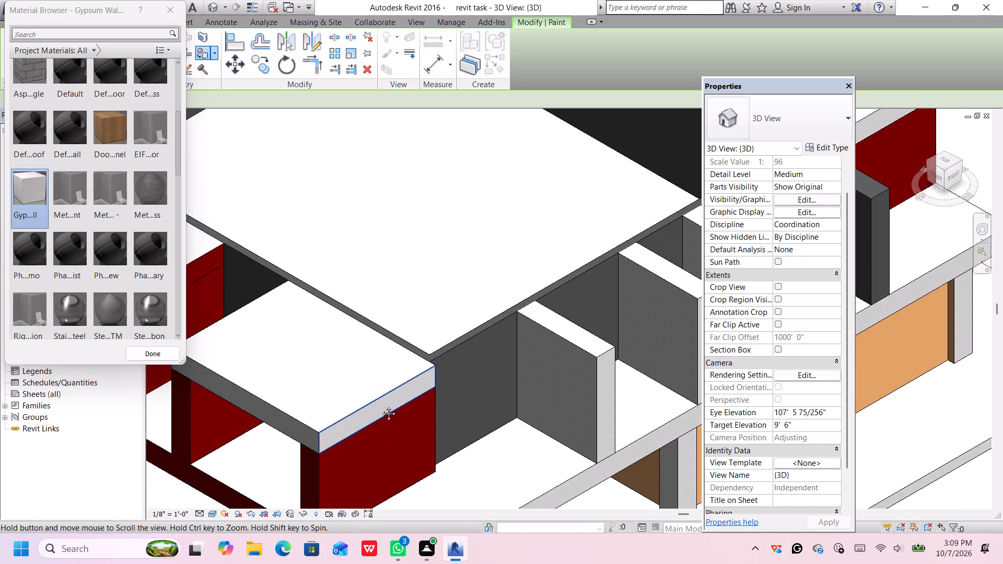
{"action": "middle_click_drag", "start_coordinate": [381, 406], "coordinate": [555, 384]}
{"action": "scroll", "coordinate": [335, 272], "scroll_direction": "up", "scroll_amount": 5}
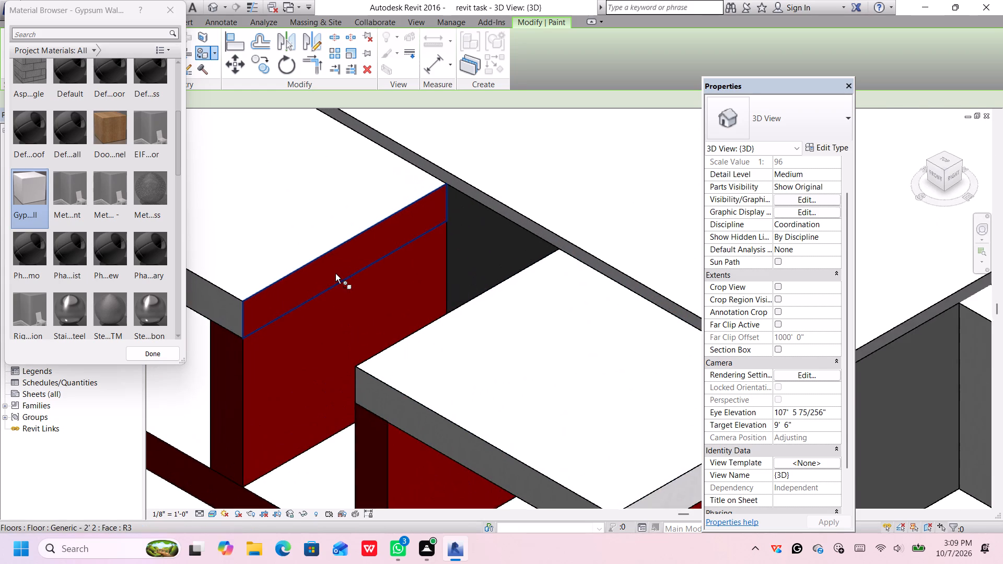
{"action": "left_click", "coordinate": [335, 274]}
{"action": "scroll", "coordinate": [336, 276], "scroll_direction": "down", "scroll_amount": 9}
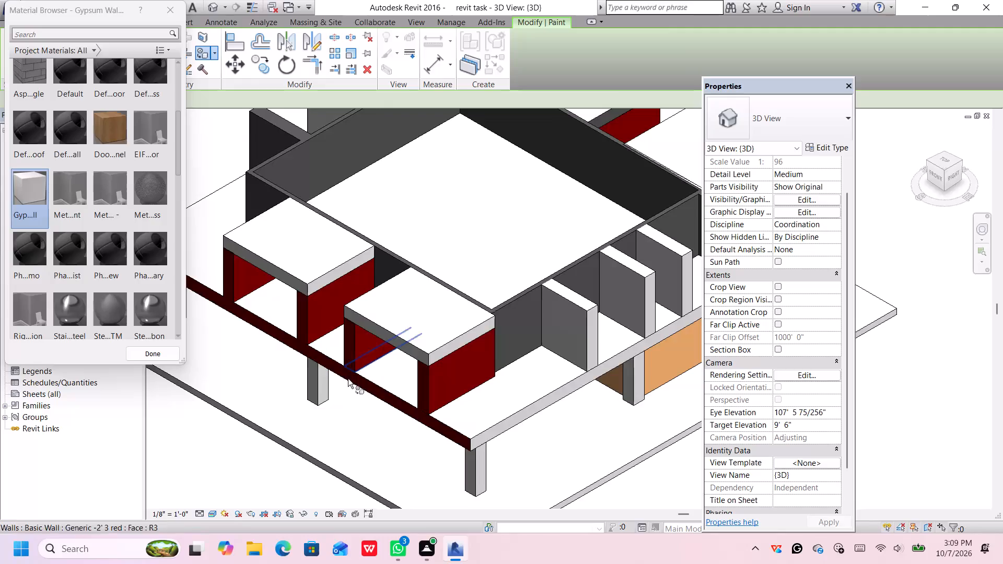
{"action": "scroll", "coordinate": [348, 380], "scroll_direction": "down", "scroll_amount": 2}
{"action": "middle_click_drag", "start_coordinate": [345, 440], "coordinate": [337, 328]}
{"action": "scroll", "coordinate": [513, 344], "scroll_direction": "down", "scroll_amount": 2}
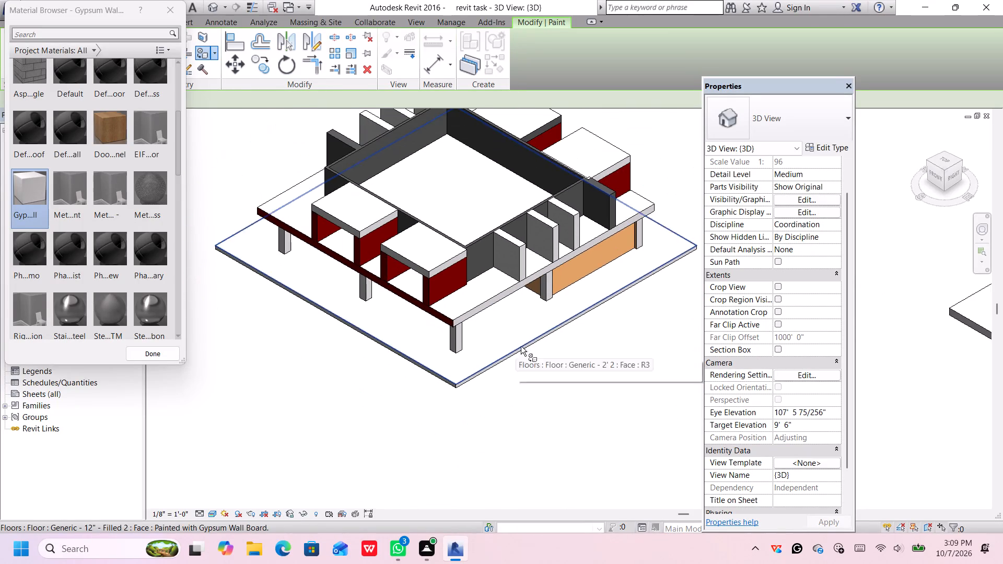
{"action": "middle_click_drag", "start_coordinate": [540, 356], "coordinate": [494, 420]}
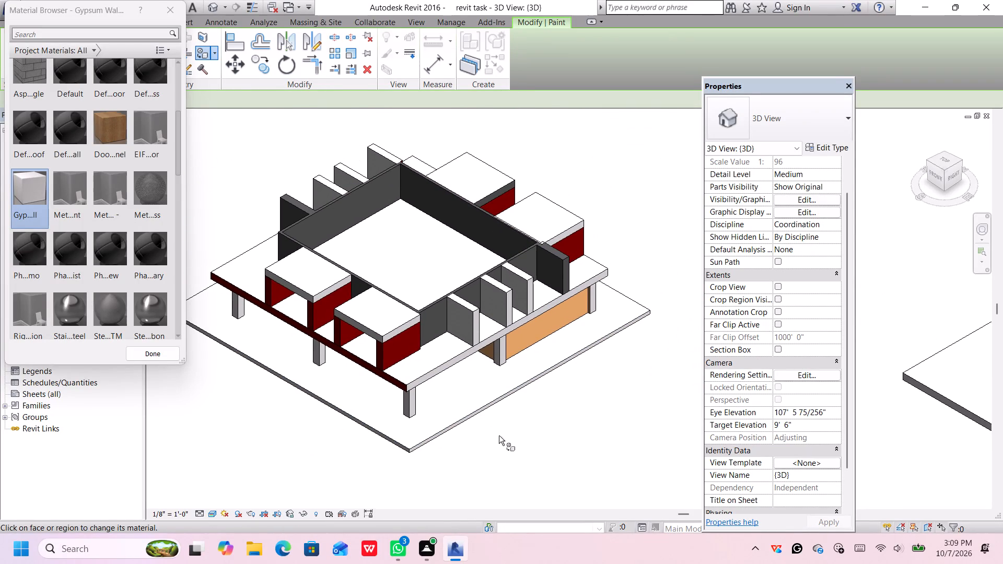
{"action": "key", "text": "Escape"}
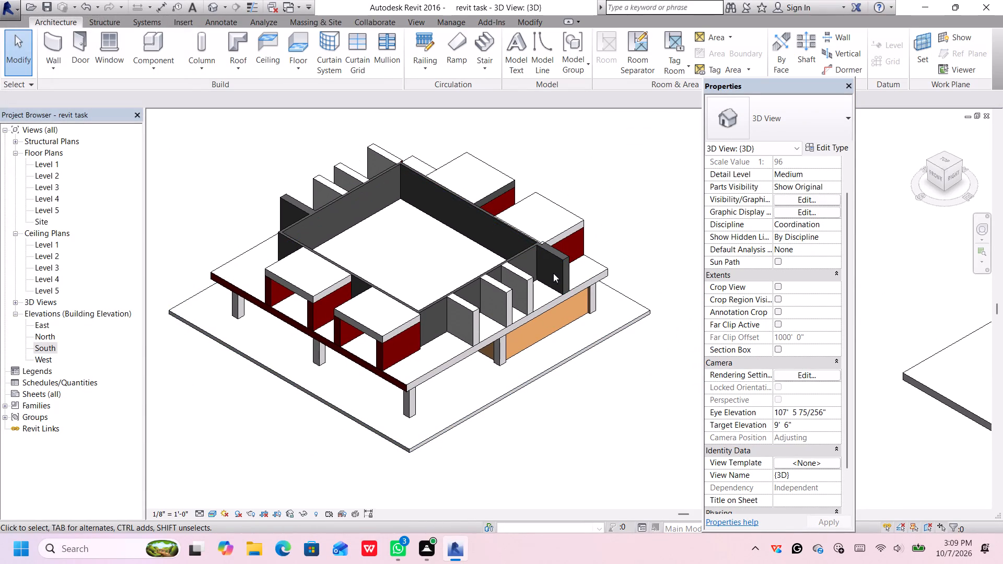
Delete the rearmost fin wall on the Right side and the Front-most fin wall on the Left side of Level 2.
{"action": "left_click", "coordinate": [558, 261]}
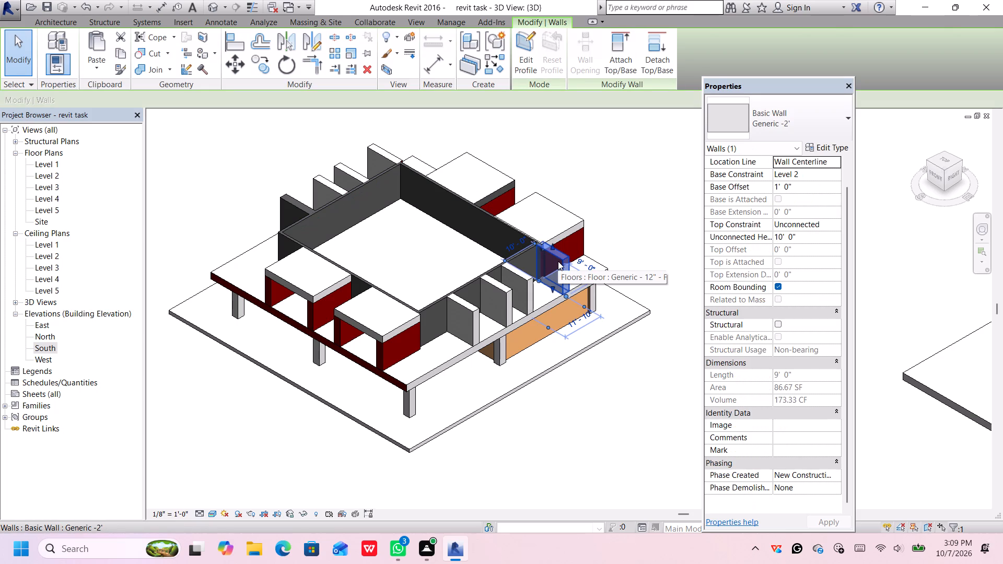
{"action": "key", "text": "Delete"}
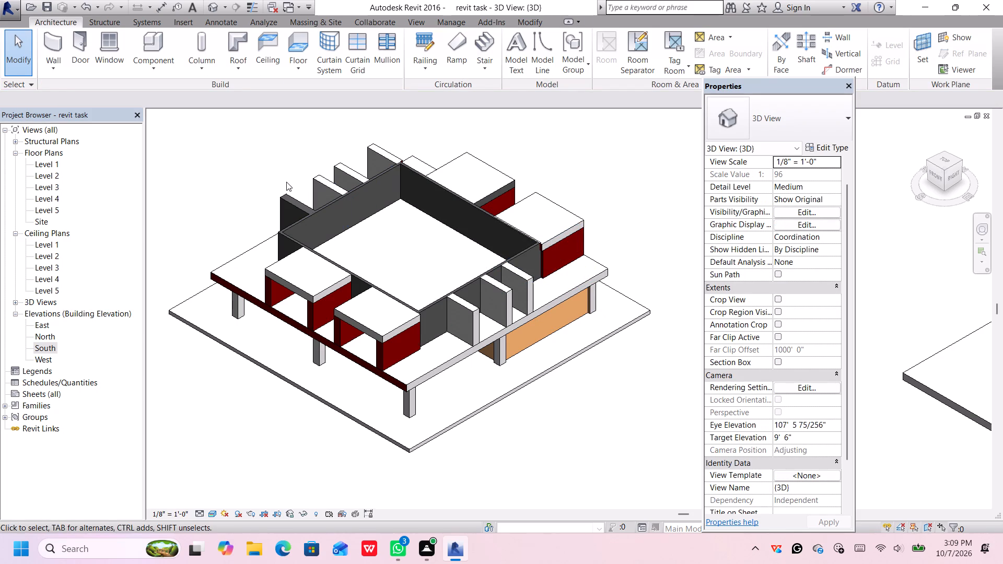
{"action": "left_click", "coordinate": [292, 202]}
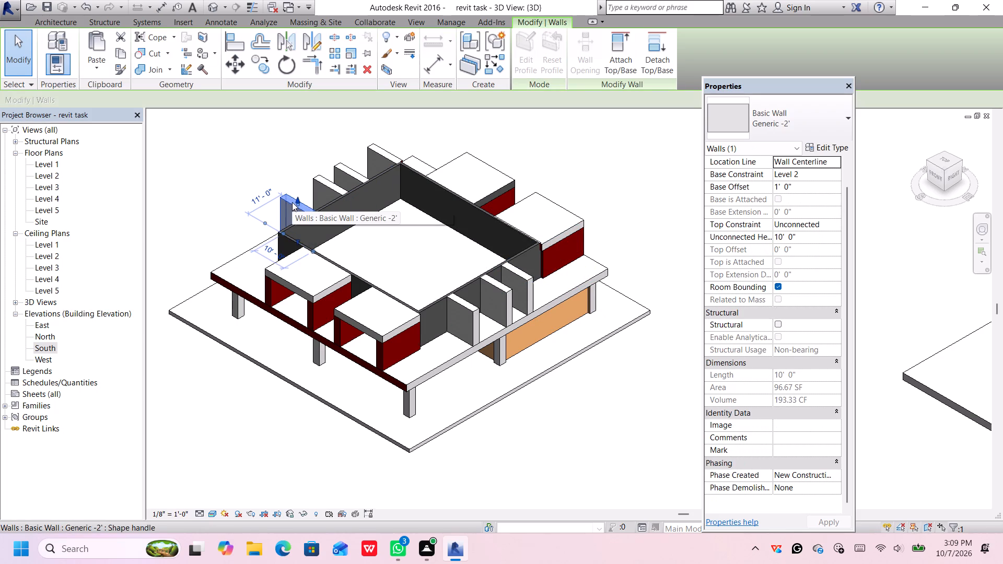
{"action": "key", "text": "Delete"}
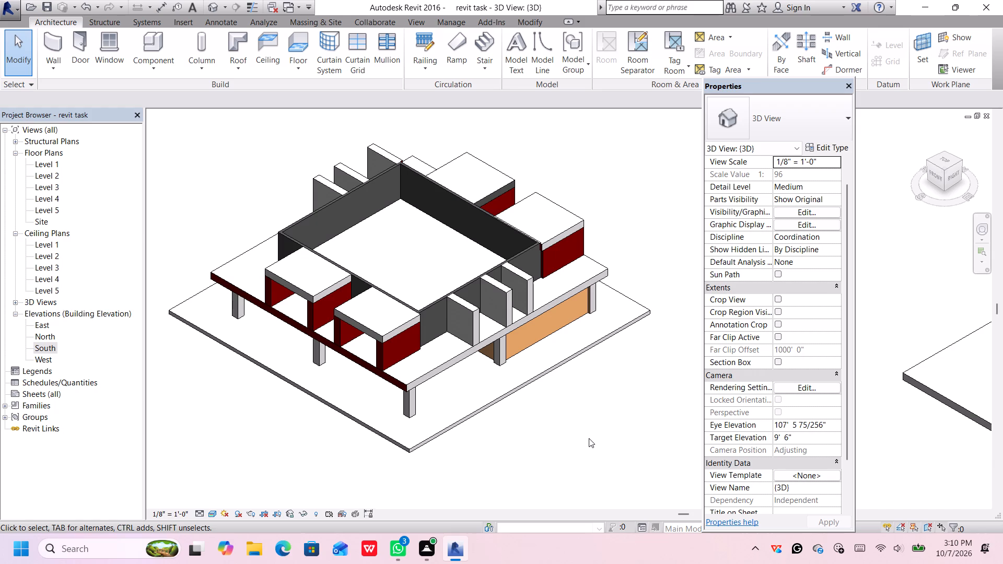
From the Front-Left corner view, paint the outer face of the Level 2 Front enclosure wall with Parking Stripe, and finish painting.
{"action": "left_click", "coordinate": [937, 177]}
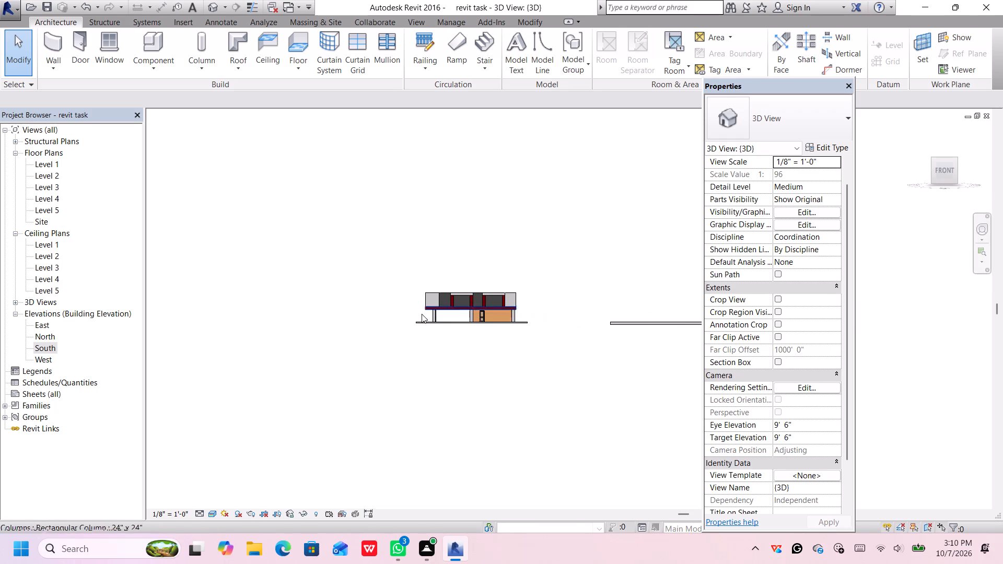
{"action": "scroll", "coordinate": [452, 305], "scroll_direction": "up", "scroll_amount": 9}
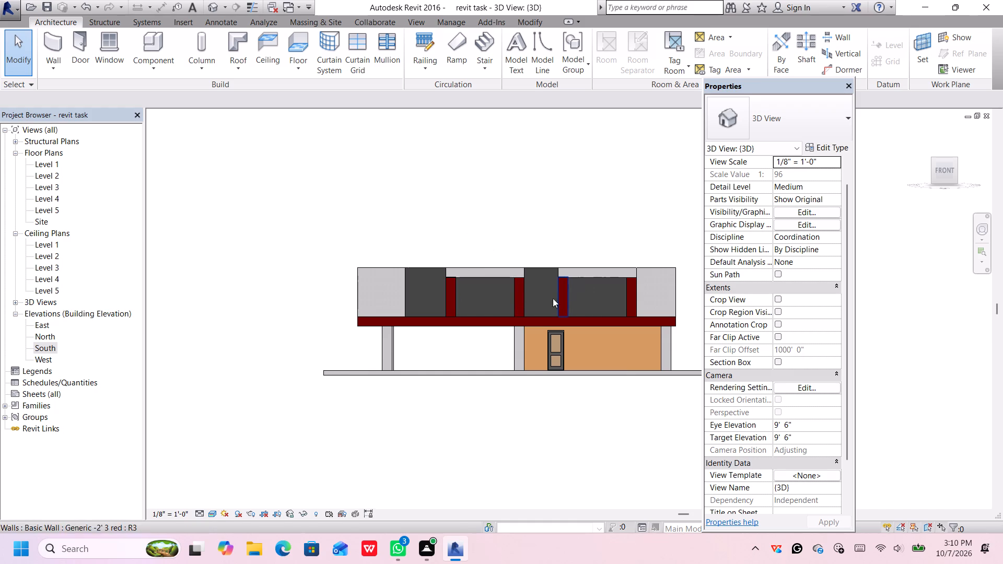
{"action": "left_click", "coordinate": [932, 159]}
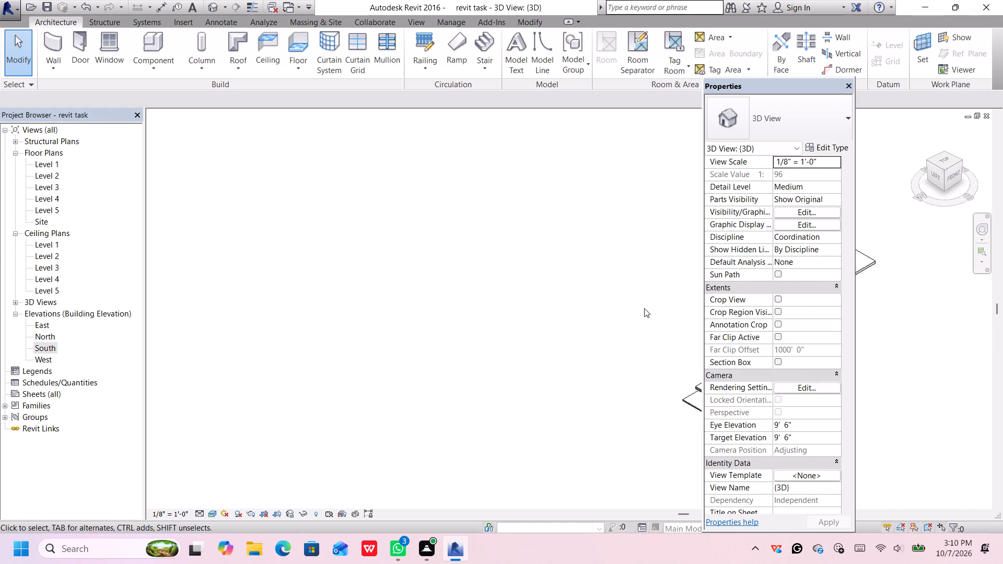
{"action": "scroll", "coordinate": [576, 396], "scroll_direction": "up", "scroll_amount": 9}
{"action": "middle_click_drag", "start_coordinate": [552, 388], "coordinate": [546, 389]}
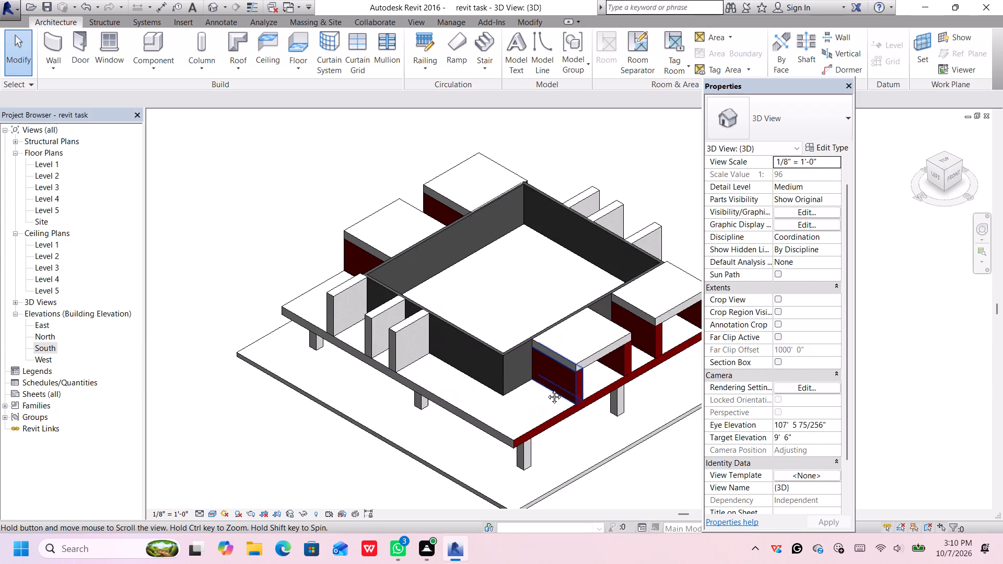
{"action": "middle_click_drag", "start_coordinate": [546, 389], "coordinate": [427, 408]}
{"action": "scroll", "coordinate": [358, 386], "scroll_direction": "up", "scroll_amount": 2}
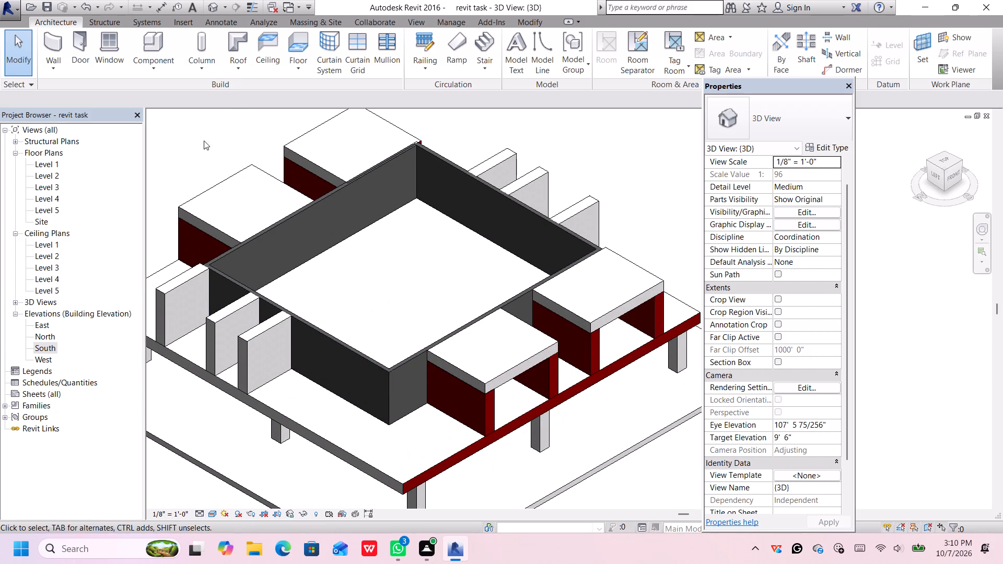
{"action": "left_click", "coordinate": [525, 20]}
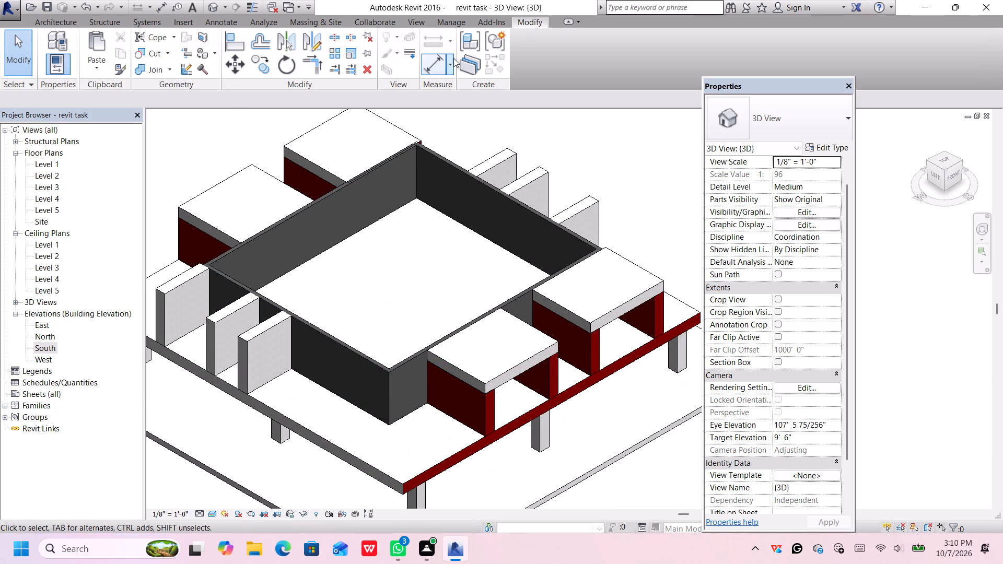
{"action": "left_click", "coordinate": [196, 55]}
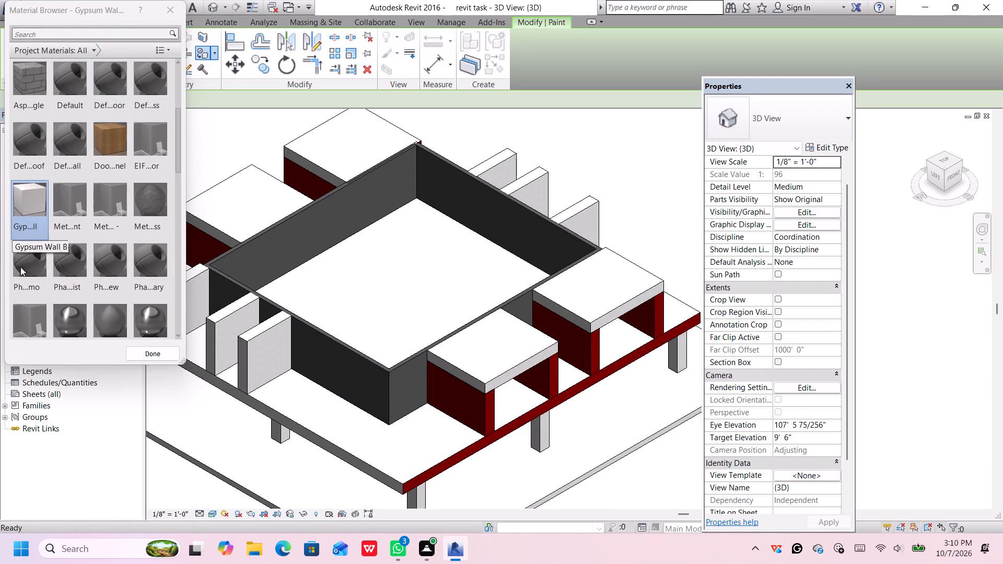
{"action": "scroll", "coordinate": [71, 270], "scroll_direction": "down", "scroll_amount": 2}
{"action": "scroll", "coordinate": [72, 264], "scroll_direction": "up", "scroll_amount": 1}
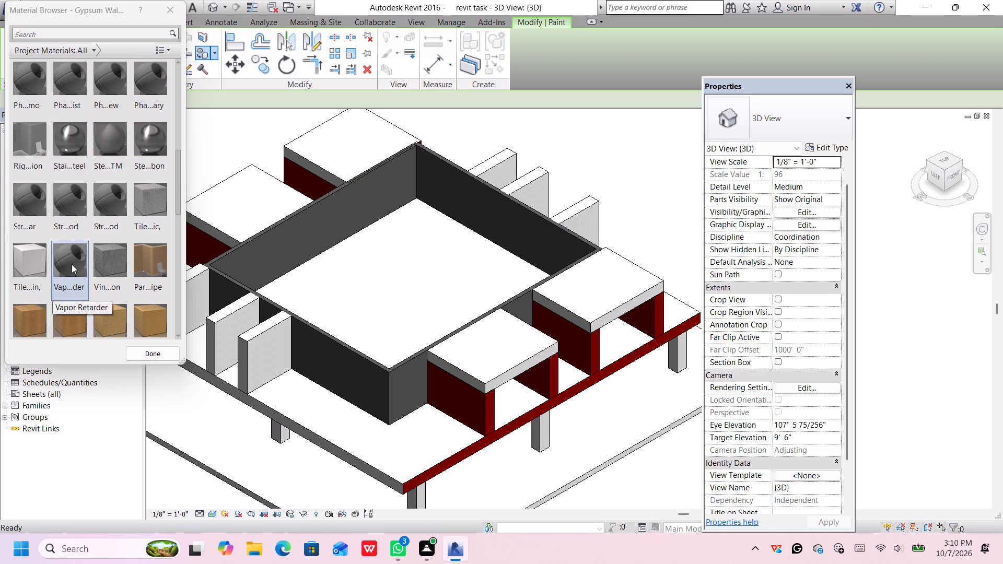
{"action": "scroll", "coordinate": [73, 264], "scroll_direction": "down", "scroll_amount": 1}
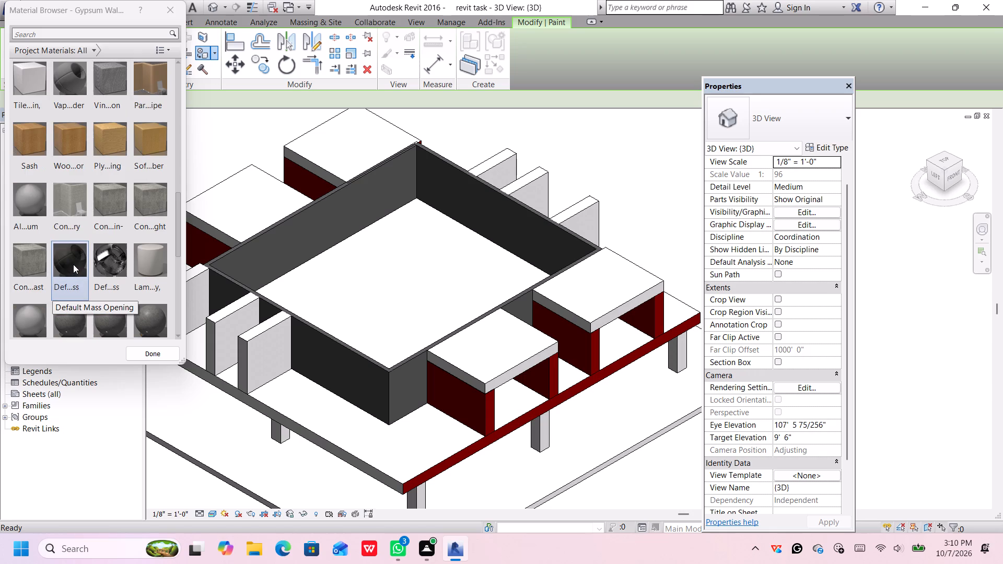
{"action": "scroll", "coordinate": [110, 137], "scroll_direction": "down", "scroll_amount": 2}
{"action": "scroll", "coordinate": [110, 138], "scroll_direction": "up", "scroll_amount": 3}
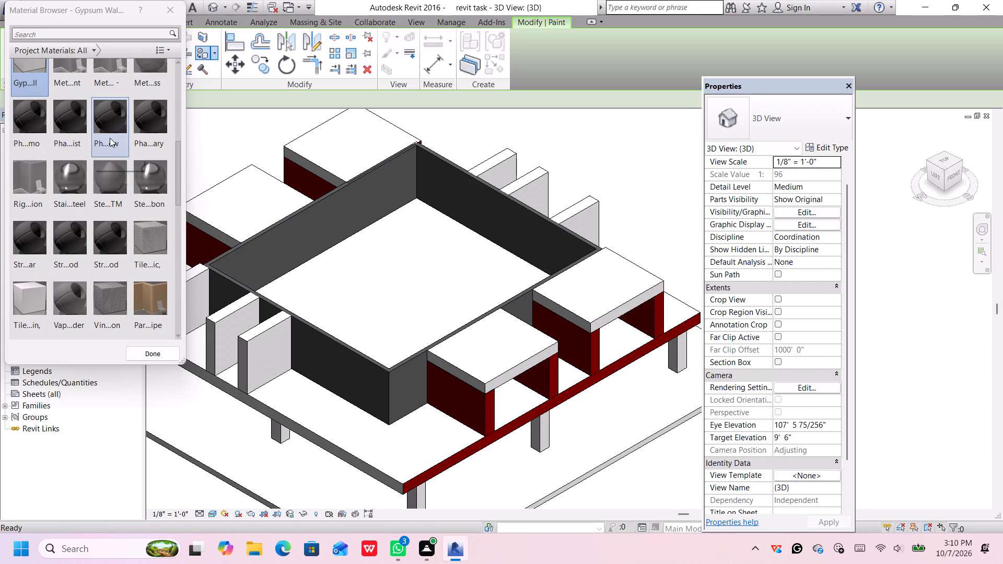
{"action": "scroll", "coordinate": [110, 141], "scroll_direction": "down", "scroll_amount": 1}
{"action": "left_click", "coordinate": [153, 118]}
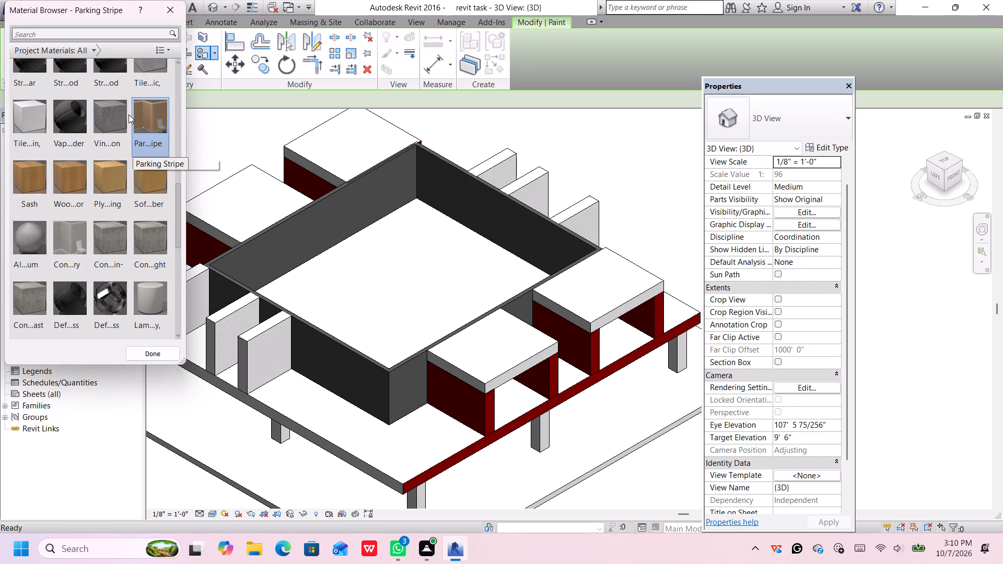
{"action": "left_click", "coordinate": [404, 382]}
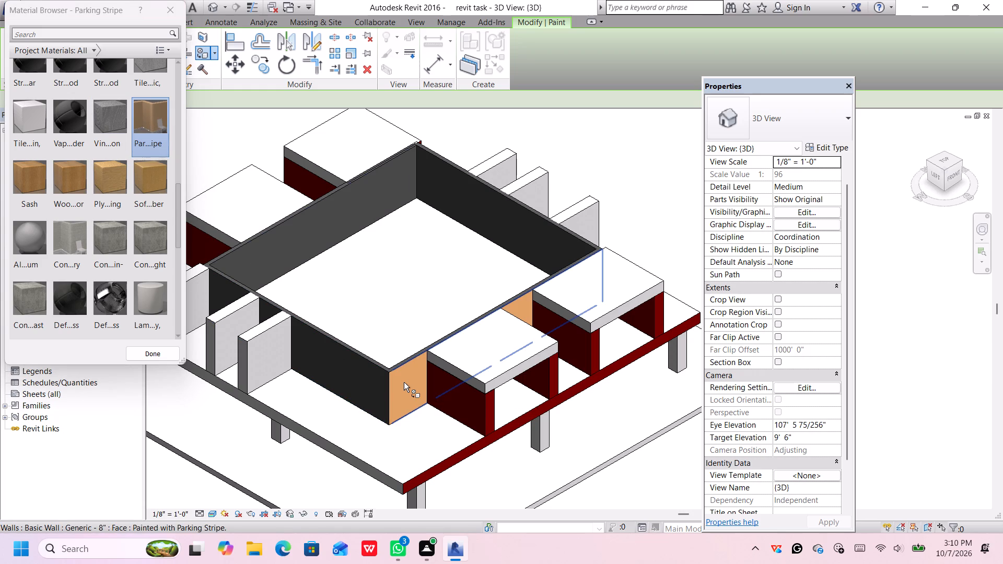
{"action": "middle_click_drag", "start_coordinate": [405, 385], "coordinate": [408, 387]}
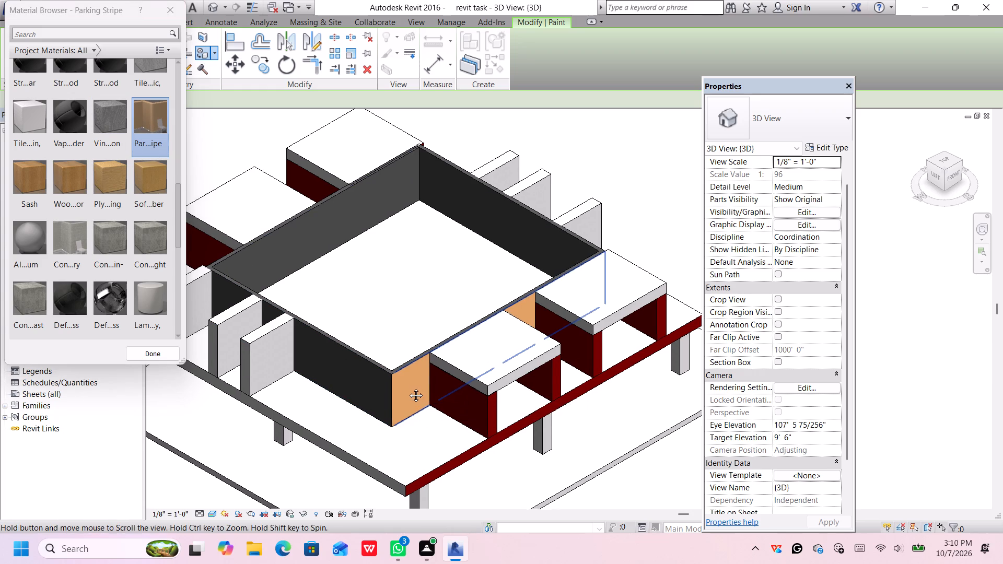
{"action": "middle_click_drag", "start_coordinate": [408, 387], "coordinate": [443, 413]}
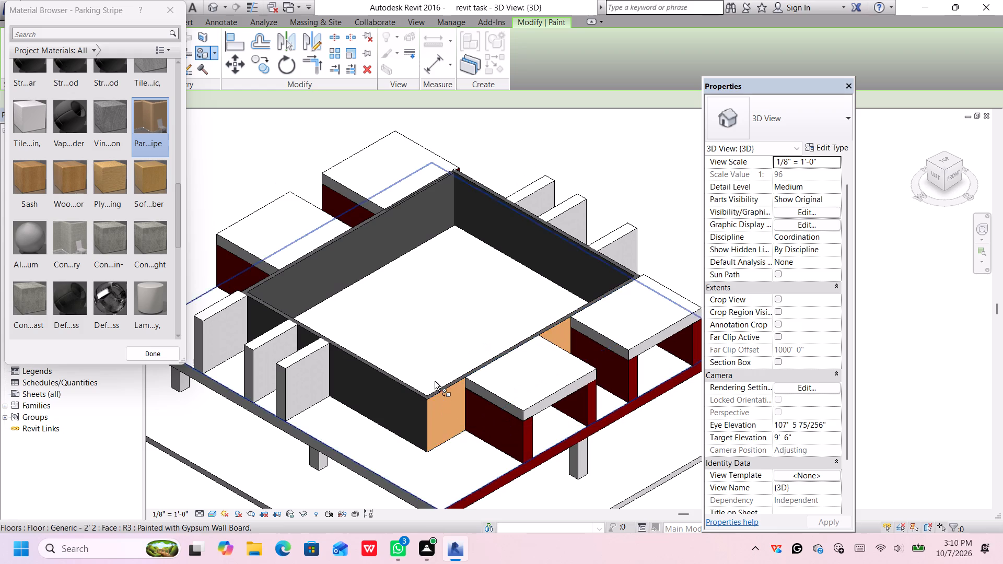
{"action": "scroll", "coordinate": [435, 382], "scroll_direction": "up", "scroll_amount": 10}
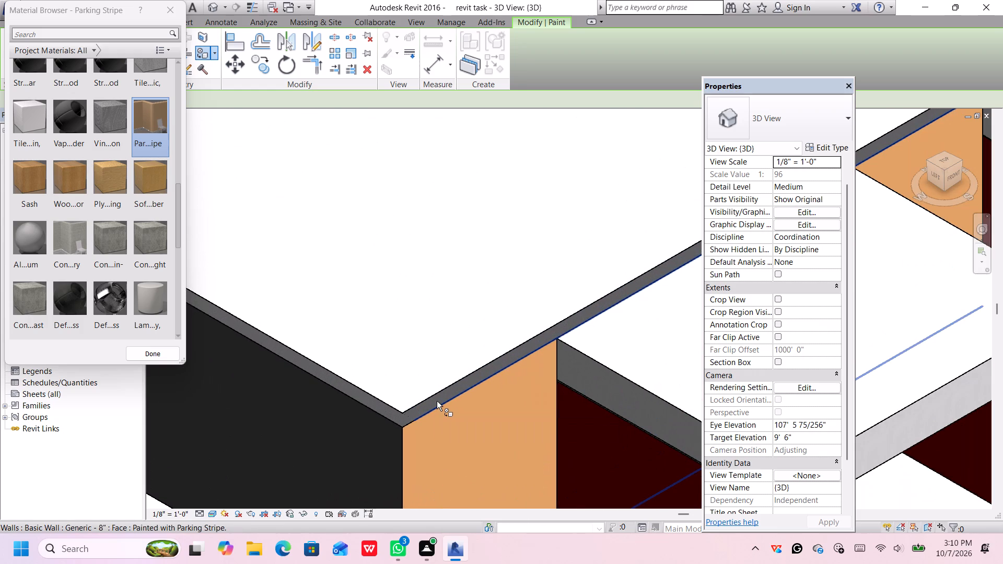
{"action": "left_click", "coordinate": [437, 401]}
{"action": "scroll", "coordinate": [437, 401], "scroll_direction": "down", "scroll_amount": 9}
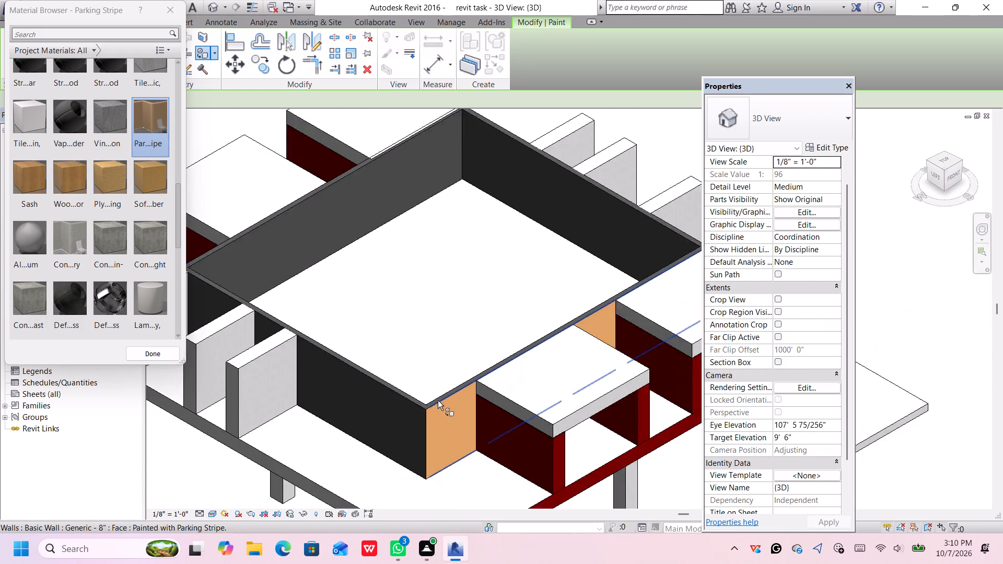
{"action": "scroll", "coordinate": [437, 415], "scroll_direction": "up", "scroll_amount": 1}
{"action": "middle_click_drag", "start_coordinate": [437, 416], "coordinate": [414, 380]}
{"action": "scroll", "coordinate": [415, 380], "scroll_direction": "down", "scroll_amount": 2}
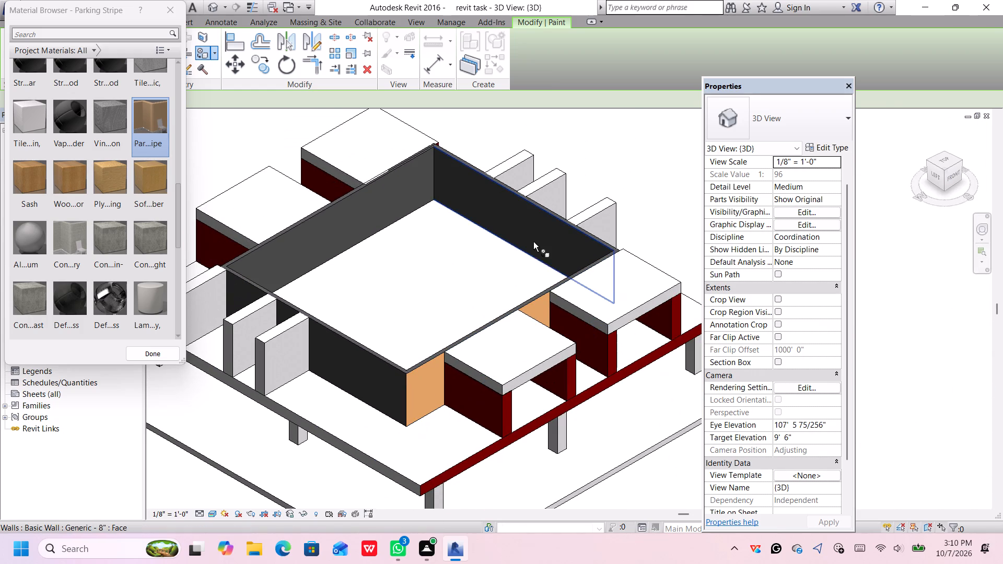
{"action": "scroll", "coordinate": [540, 255], "scroll_direction": "down", "scroll_amount": 1}
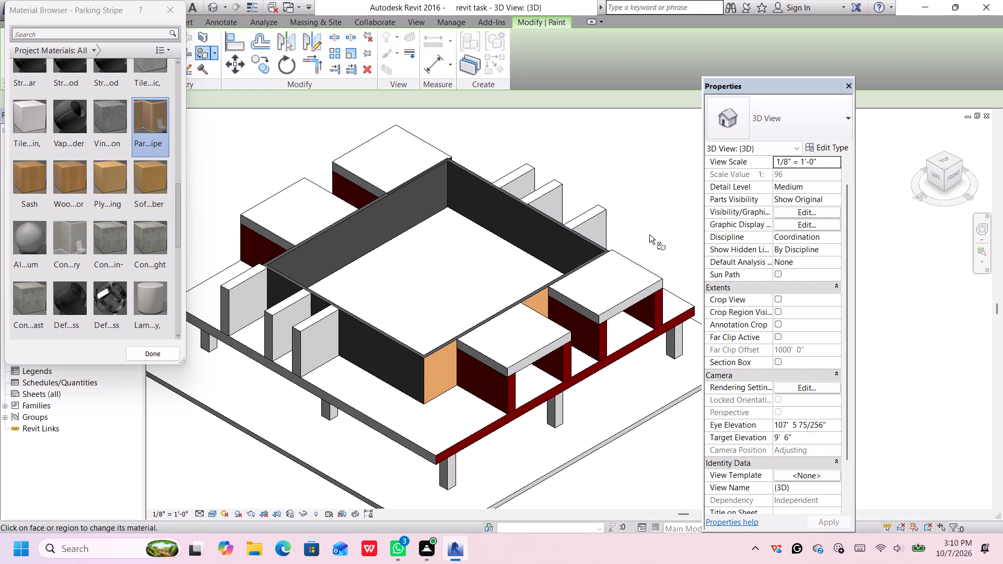
{"action": "middle_click_drag", "start_coordinate": [385, 344], "coordinate": [398, 343]}
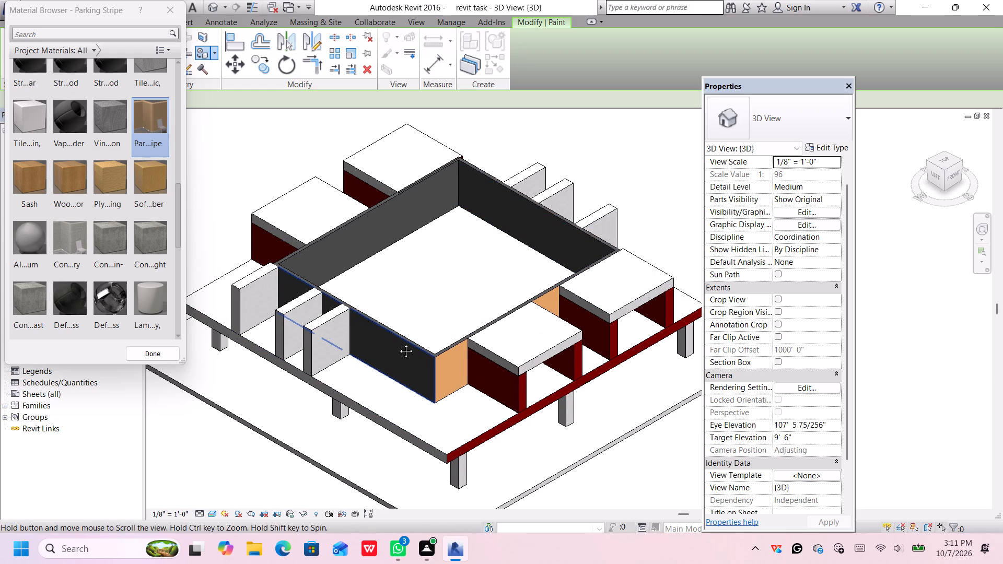
{"action": "middle_click_drag", "start_coordinate": [398, 343], "coordinate": [402, 342]}
{"action": "scroll", "coordinate": [398, 344], "scroll_direction": "up", "scroll_amount": 8}
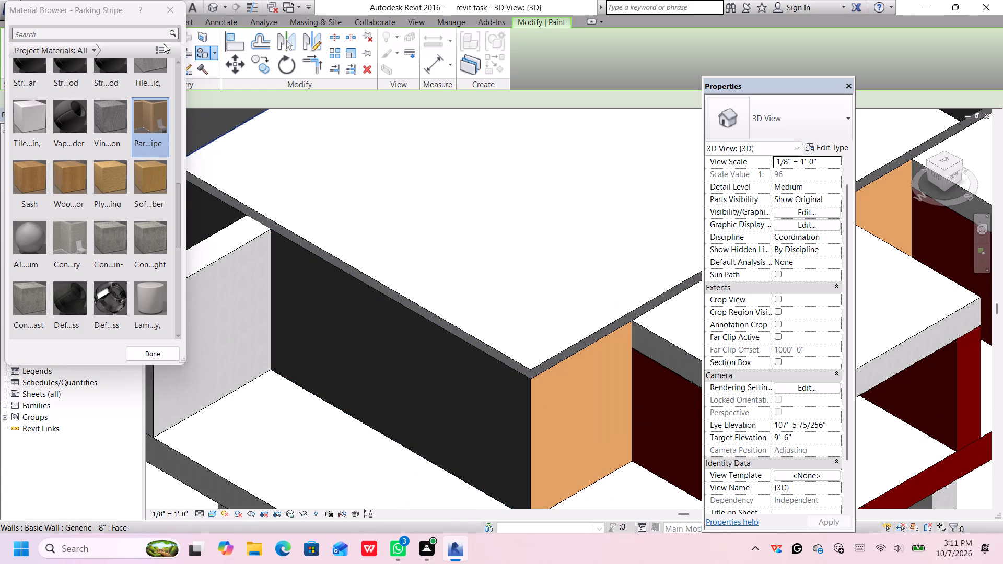
{"action": "left_click", "coordinate": [170, 13]}
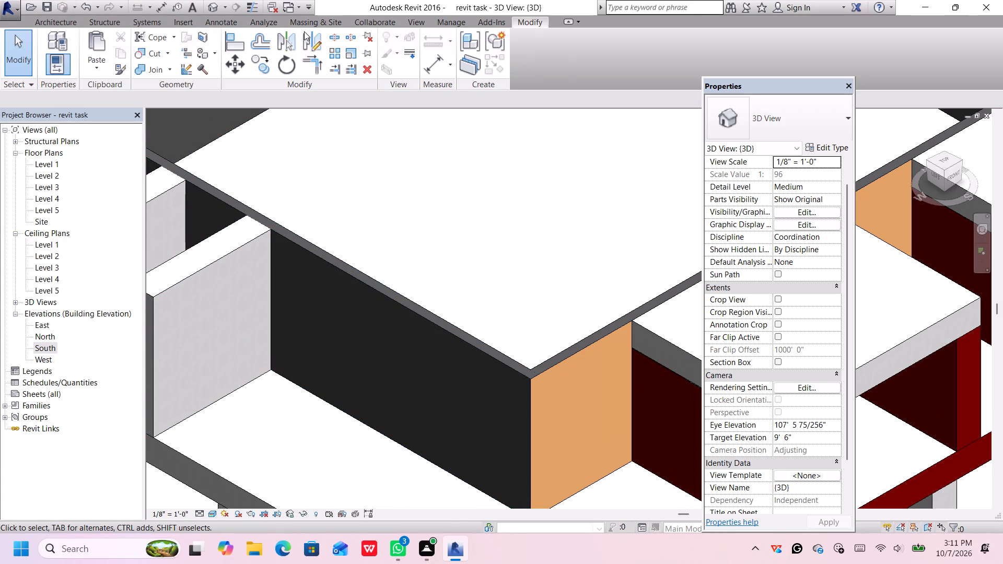
Split the Left-side Level 2 enclosure wall about 10 feet from its Front-Left corner.
{"action": "left_click", "coordinate": [334, 37]}
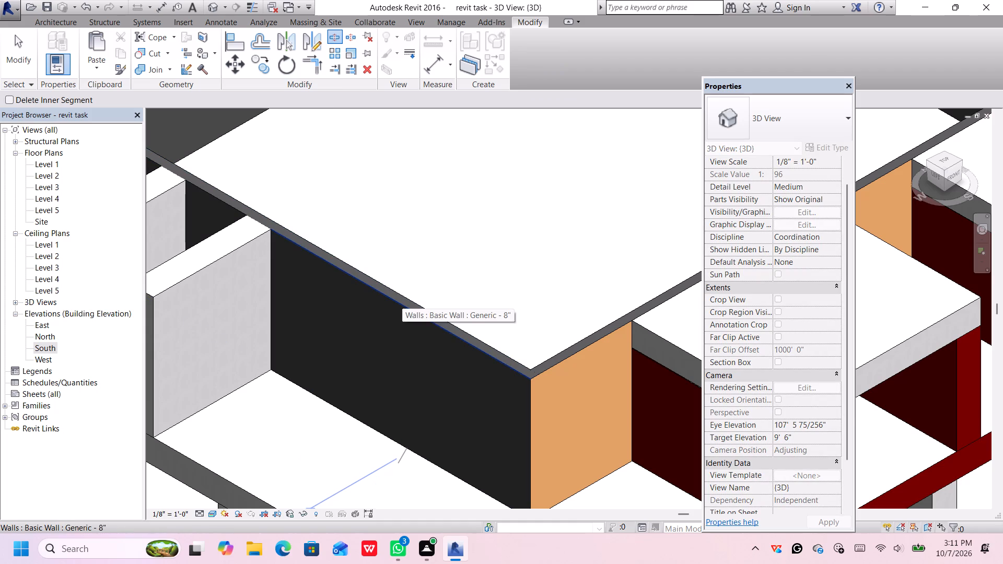
{"action": "scroll", "coordinate": [402, 302], "scroll_direction": "down", "scroll_amount": 1}
{"action": "middle_click_drag", "start_coordinate": [402, 300], "coordinate": [402, 264]}
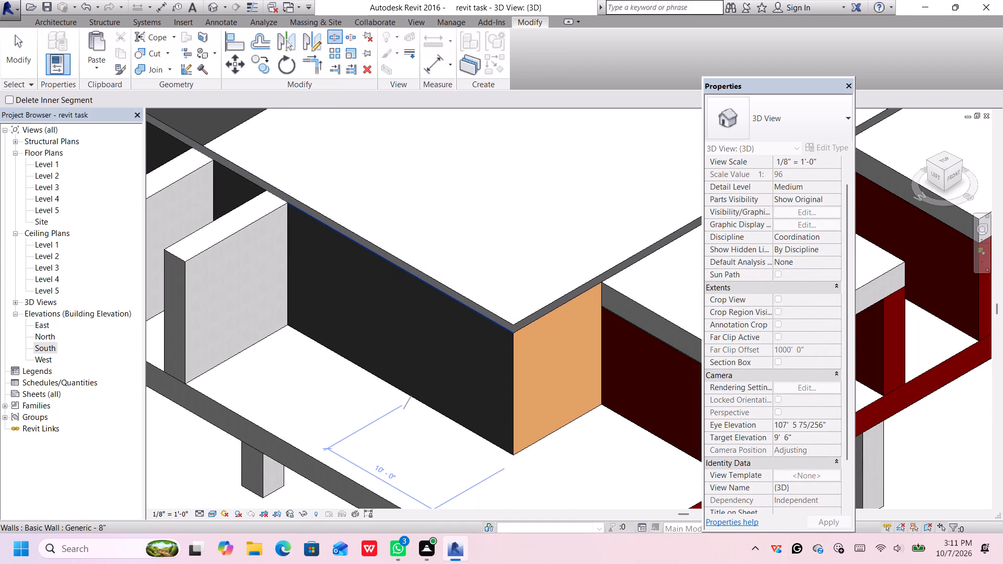
{"action": "left_click", "coordinate": [404, 272]}
{"action": "scroll", "coordinate": [387, 263], "scroll_direction": "down", "scroll_amount": 3}
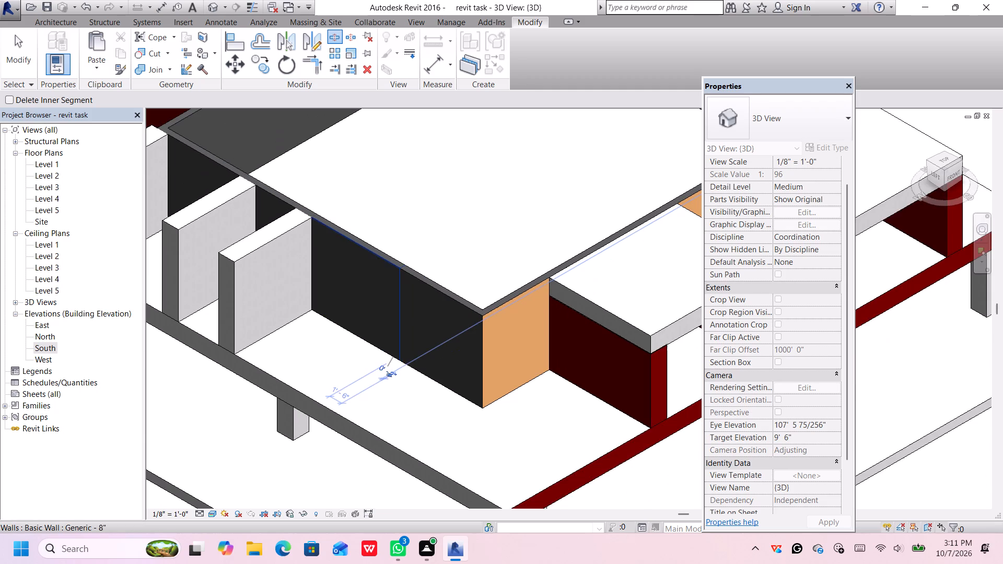
{"action": "key", "text": "Escape"}
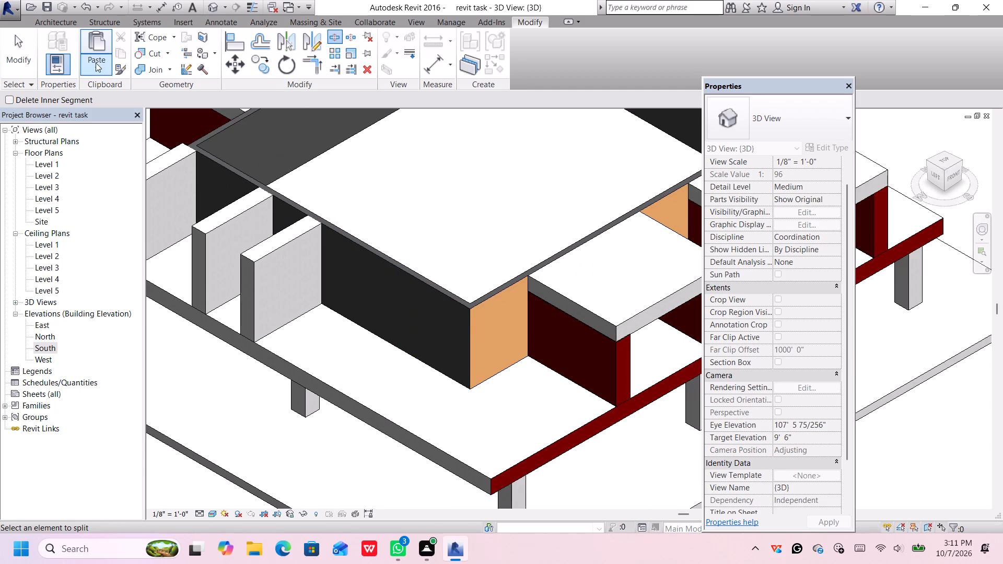
Paint the outer face of the Left-side wall segment beside the Front-Left corner with Parking Stripe.
{"action": "left_click", "coordinate": [208, 53]}
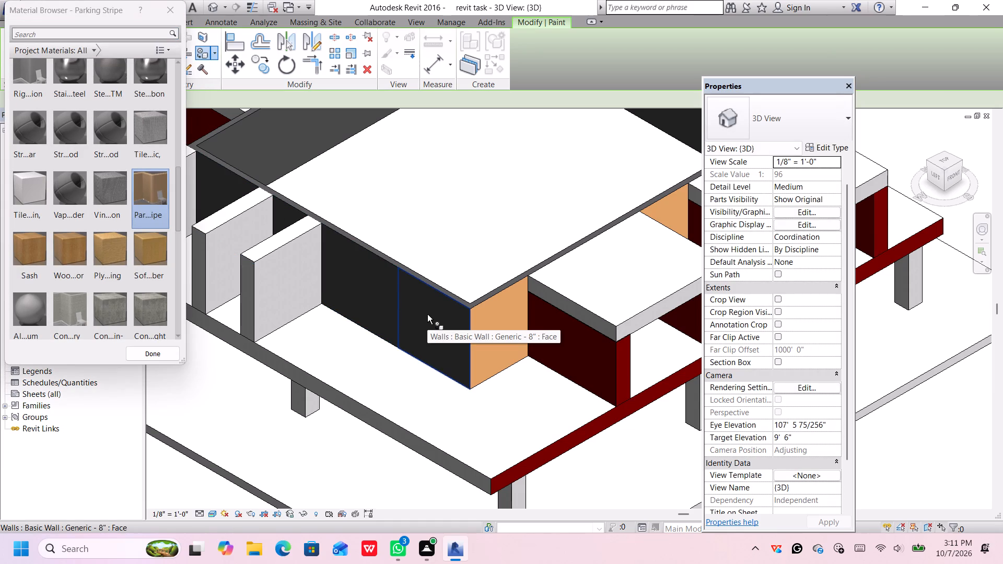
{"action": "left_click", "coordinate": [427, 313]}
{"action": "scroll", "coordinate": [442, 292], "scroll_direction": "down", "scroll_amount": 3}
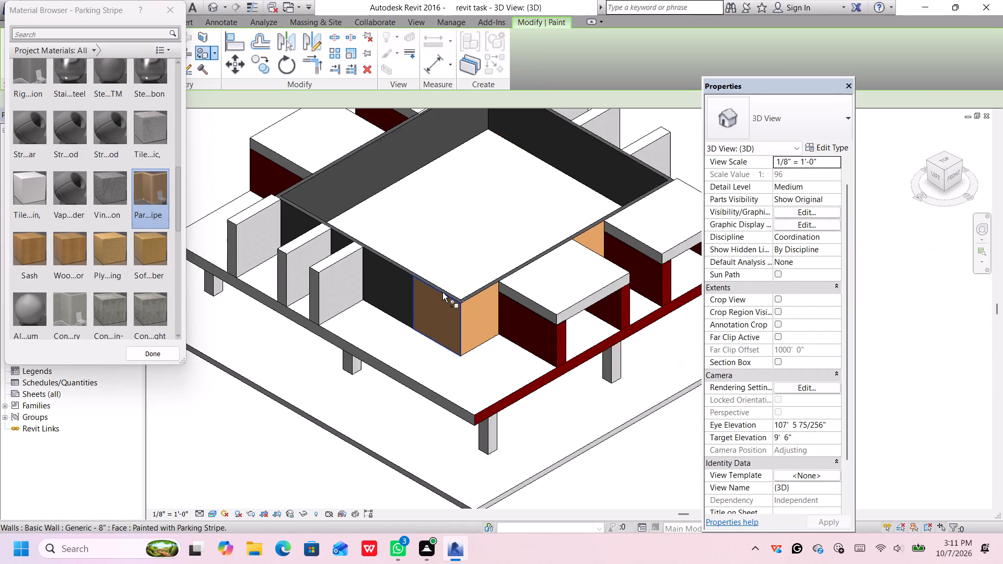
{"action": "scroll", "coordinate": [442, 292], "scroll_direction": "down", "scroll_amount": 2}
{"action": "middle_click_drag", "start_coordinate": [631, 186], "coordinate": [577, 219]}
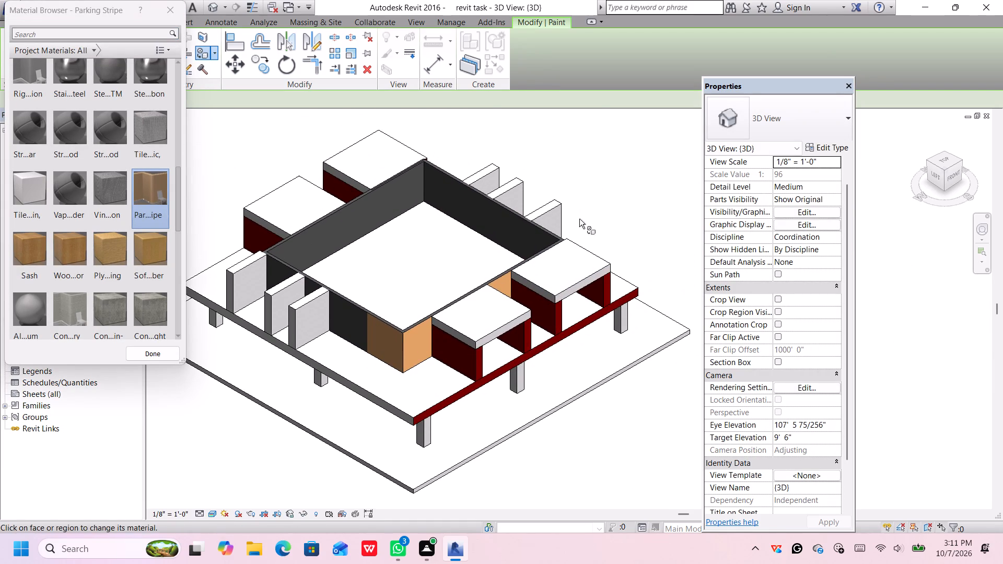
Split the Front Level 2 enclosure wall beside the canopy, about 8 feet from its Front-Left corner.
{"action": "scroll", "coordinate": [458, 305], "scroll_direction": "up", "scroll_amount": 4}
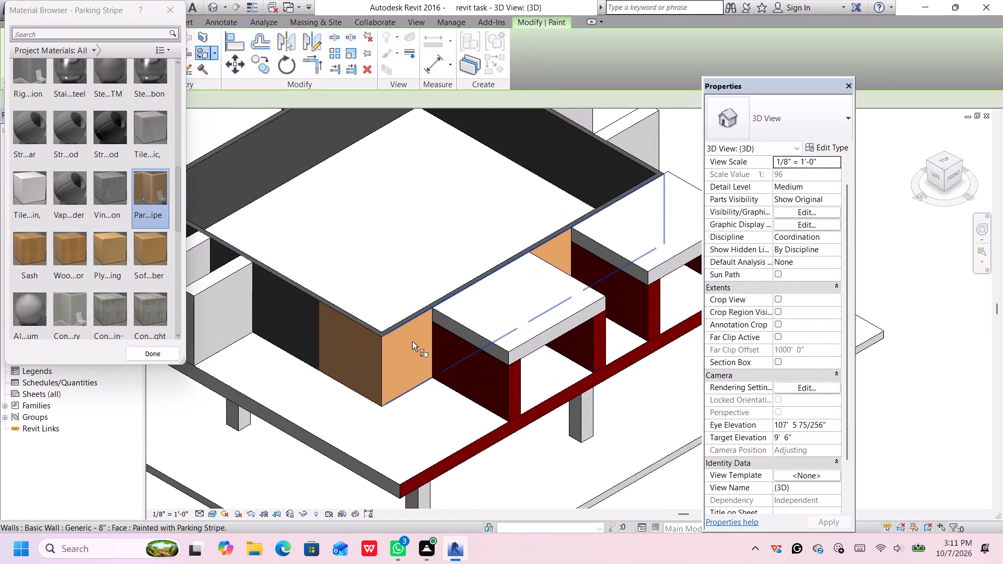
{"action": "scroll", "coordinate": [422, 327], "scroll_direction": "up", "scroll_amount": 4}
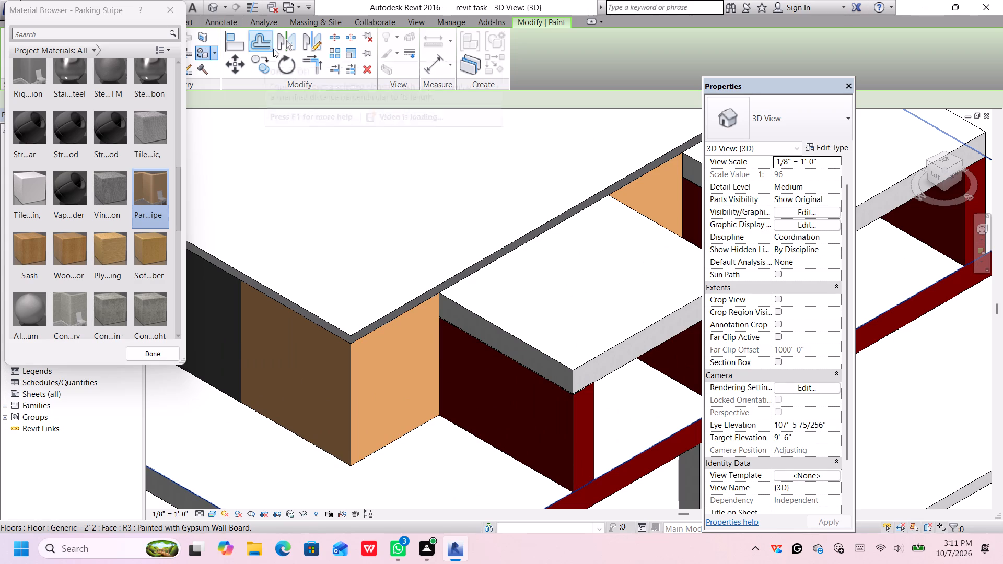
{"action": "left_click", "coordinate": [337, 41]}
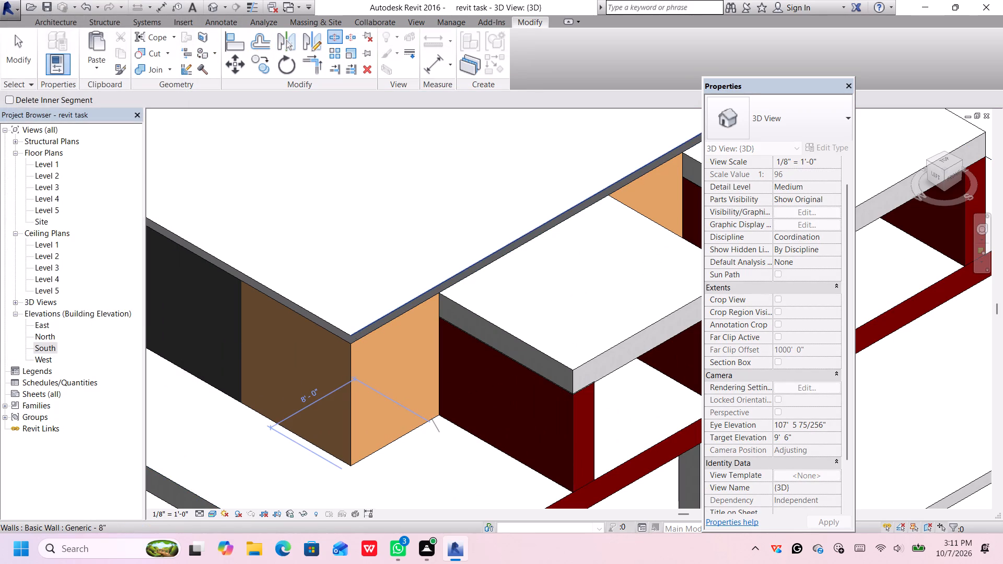
{"action": "left_click", "coordinate": [434, 289]}
{"action": "scroll", "coordinate": [402, 316], "scroll_direction": "down", "scroll_amount": 5}
{"action": "scroll", "coordinate": [475, 220], "scroll_direction": "down", "scroll_amount": 2}
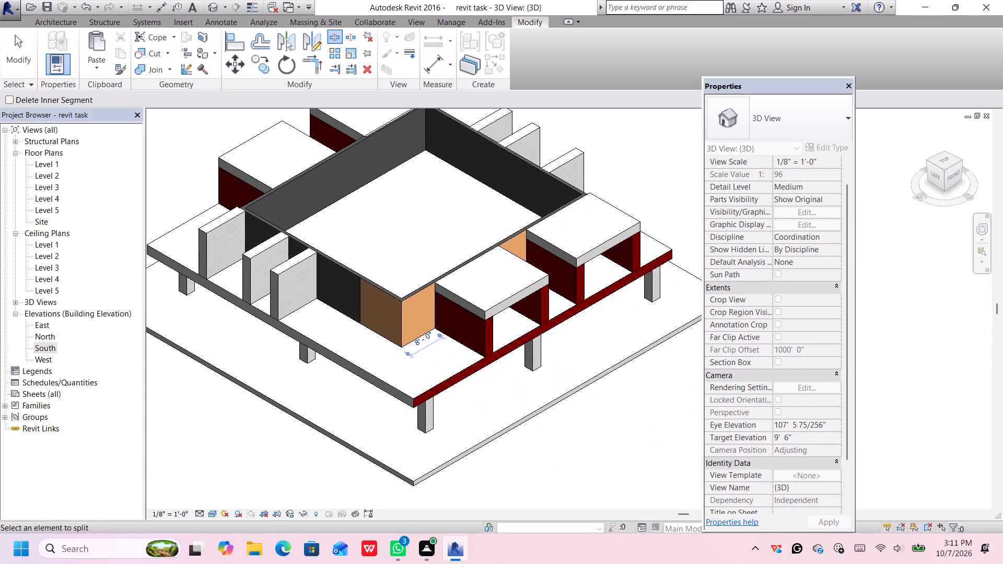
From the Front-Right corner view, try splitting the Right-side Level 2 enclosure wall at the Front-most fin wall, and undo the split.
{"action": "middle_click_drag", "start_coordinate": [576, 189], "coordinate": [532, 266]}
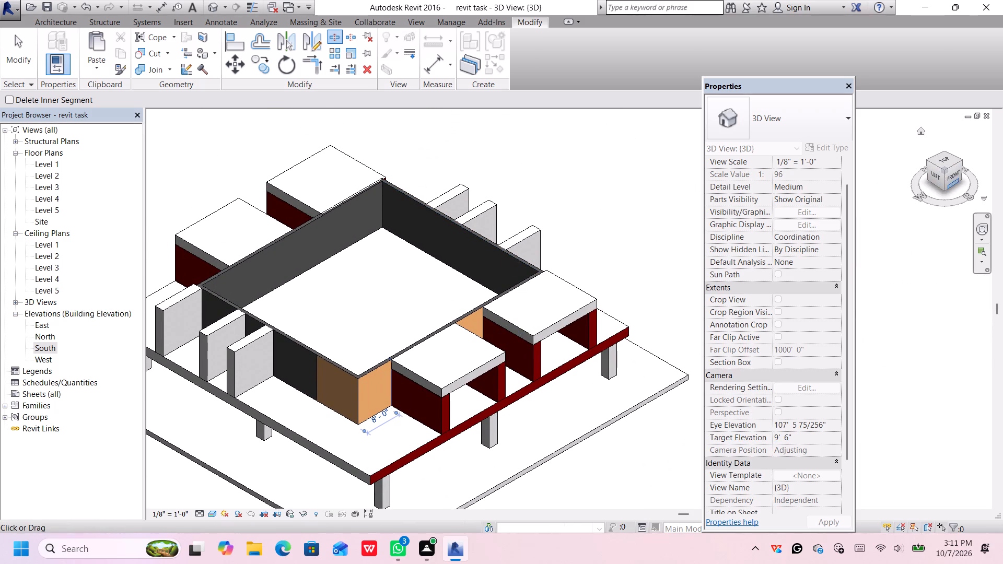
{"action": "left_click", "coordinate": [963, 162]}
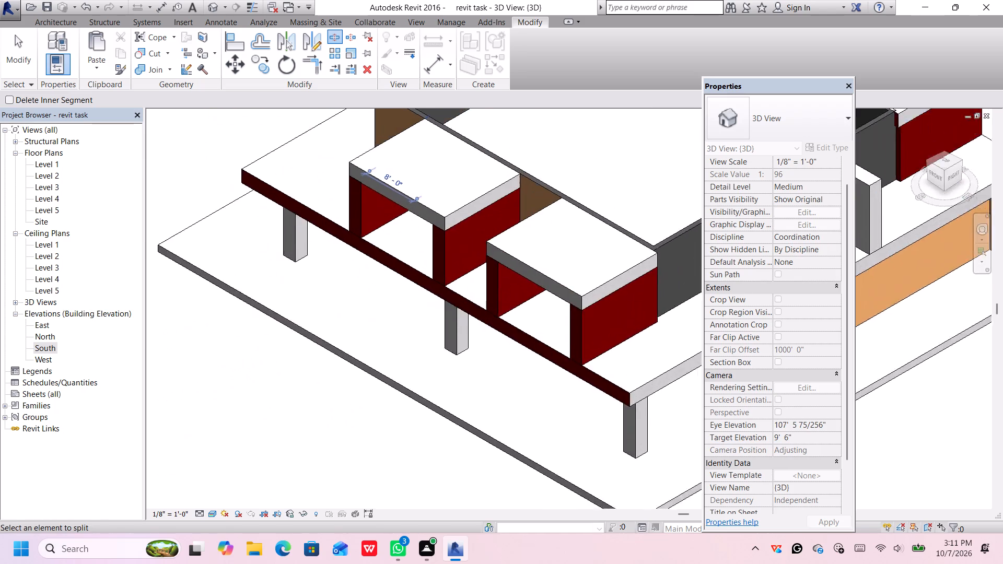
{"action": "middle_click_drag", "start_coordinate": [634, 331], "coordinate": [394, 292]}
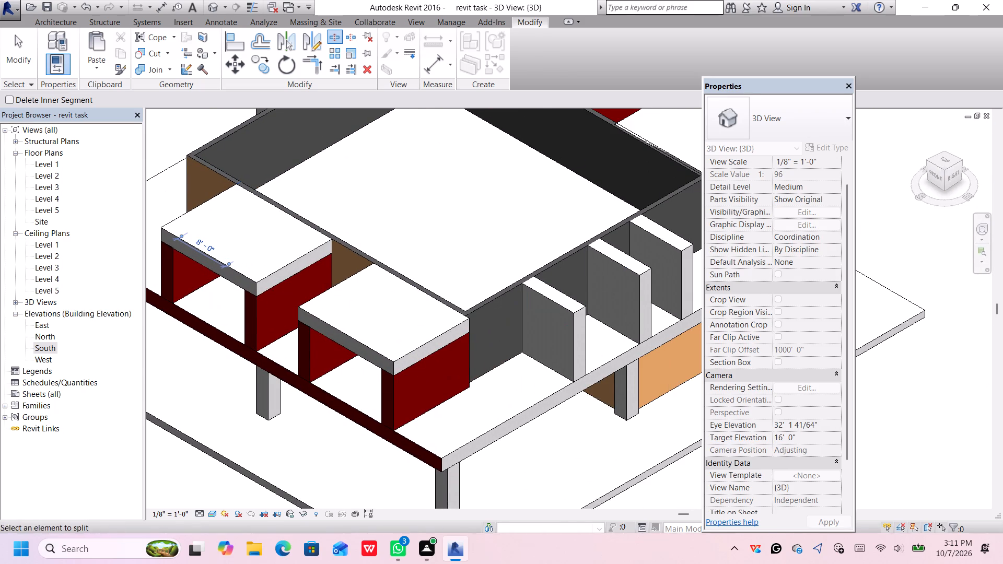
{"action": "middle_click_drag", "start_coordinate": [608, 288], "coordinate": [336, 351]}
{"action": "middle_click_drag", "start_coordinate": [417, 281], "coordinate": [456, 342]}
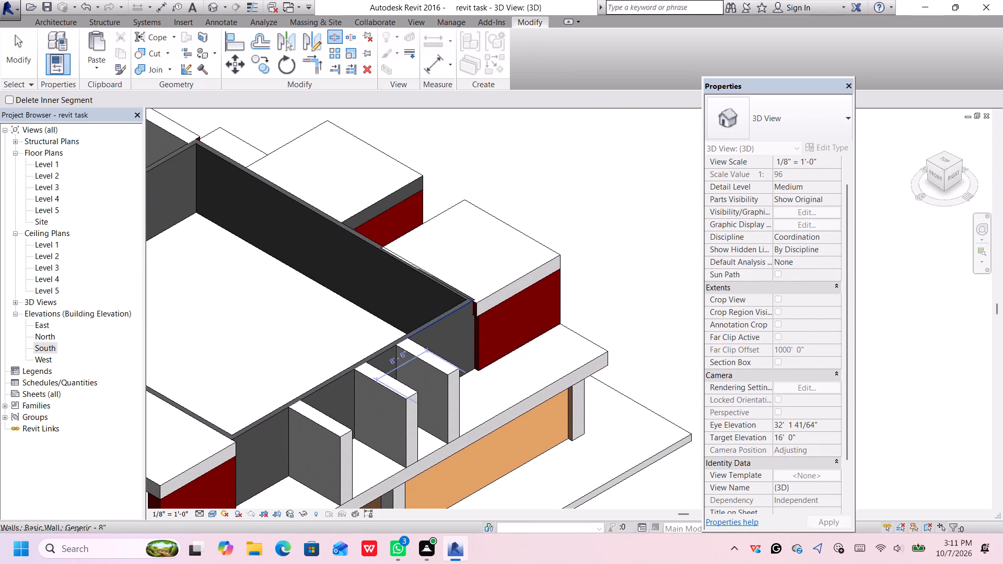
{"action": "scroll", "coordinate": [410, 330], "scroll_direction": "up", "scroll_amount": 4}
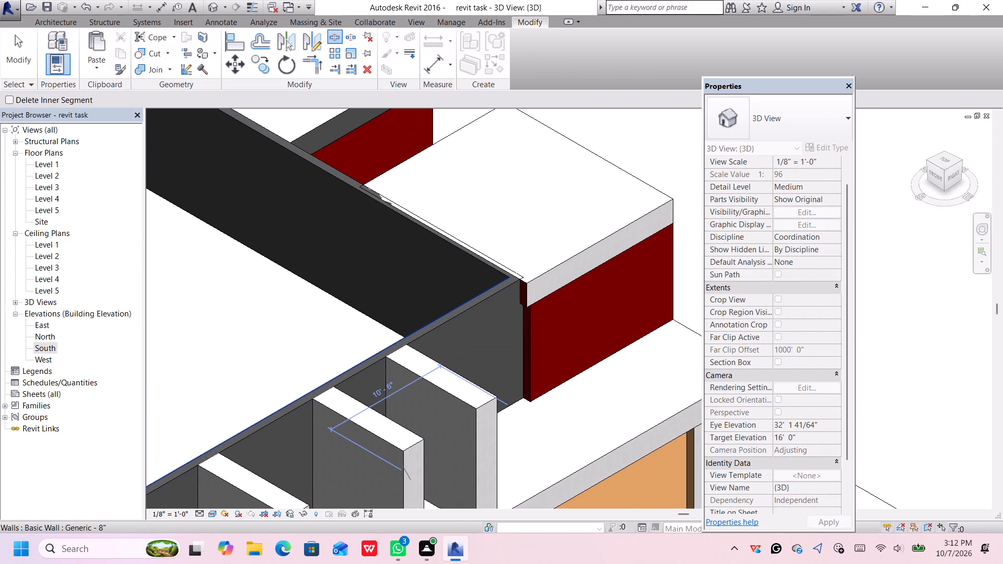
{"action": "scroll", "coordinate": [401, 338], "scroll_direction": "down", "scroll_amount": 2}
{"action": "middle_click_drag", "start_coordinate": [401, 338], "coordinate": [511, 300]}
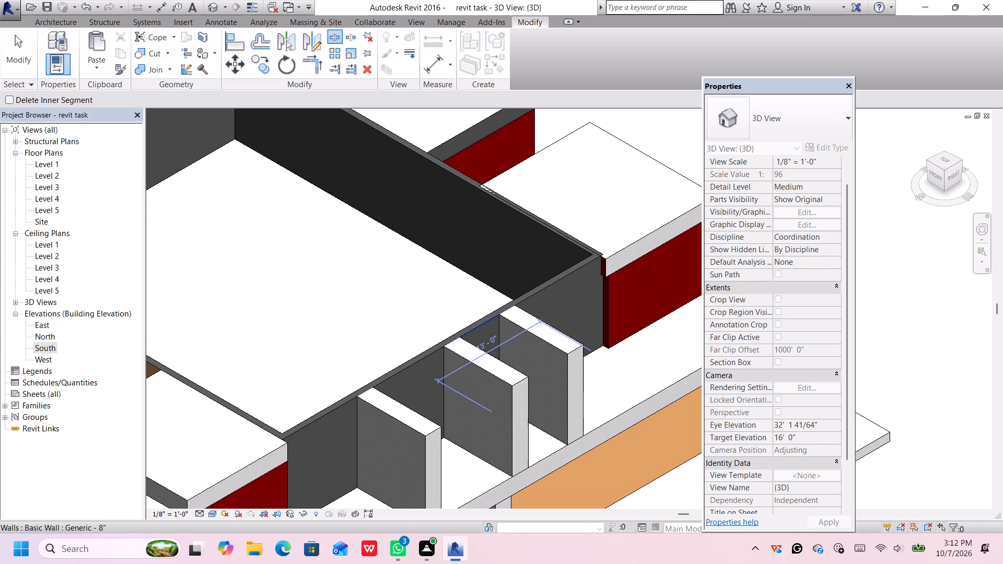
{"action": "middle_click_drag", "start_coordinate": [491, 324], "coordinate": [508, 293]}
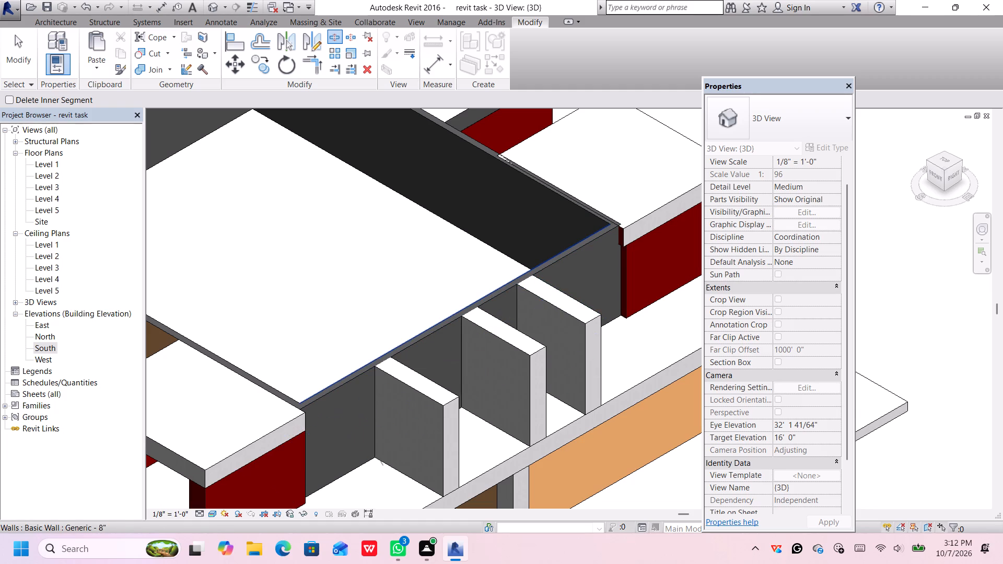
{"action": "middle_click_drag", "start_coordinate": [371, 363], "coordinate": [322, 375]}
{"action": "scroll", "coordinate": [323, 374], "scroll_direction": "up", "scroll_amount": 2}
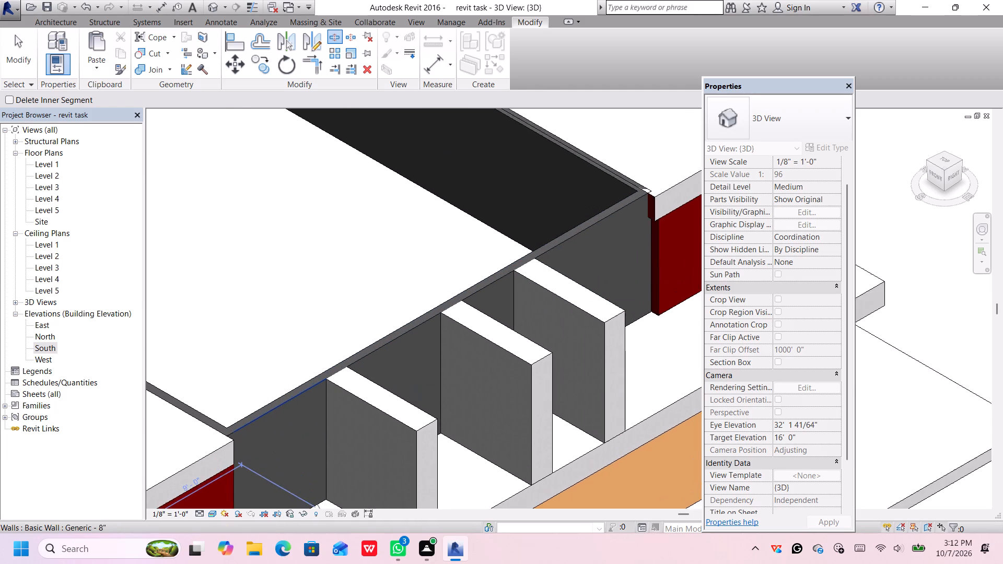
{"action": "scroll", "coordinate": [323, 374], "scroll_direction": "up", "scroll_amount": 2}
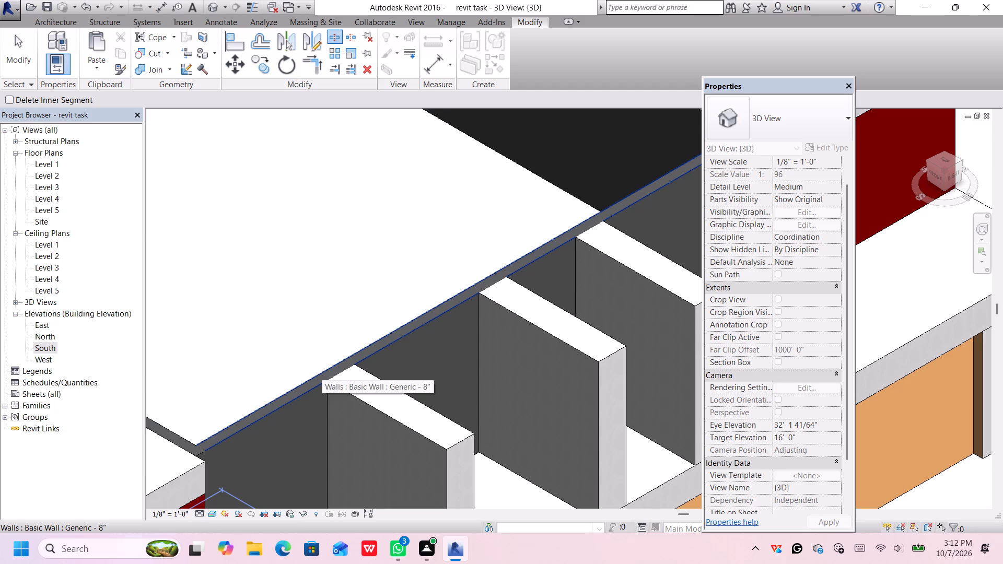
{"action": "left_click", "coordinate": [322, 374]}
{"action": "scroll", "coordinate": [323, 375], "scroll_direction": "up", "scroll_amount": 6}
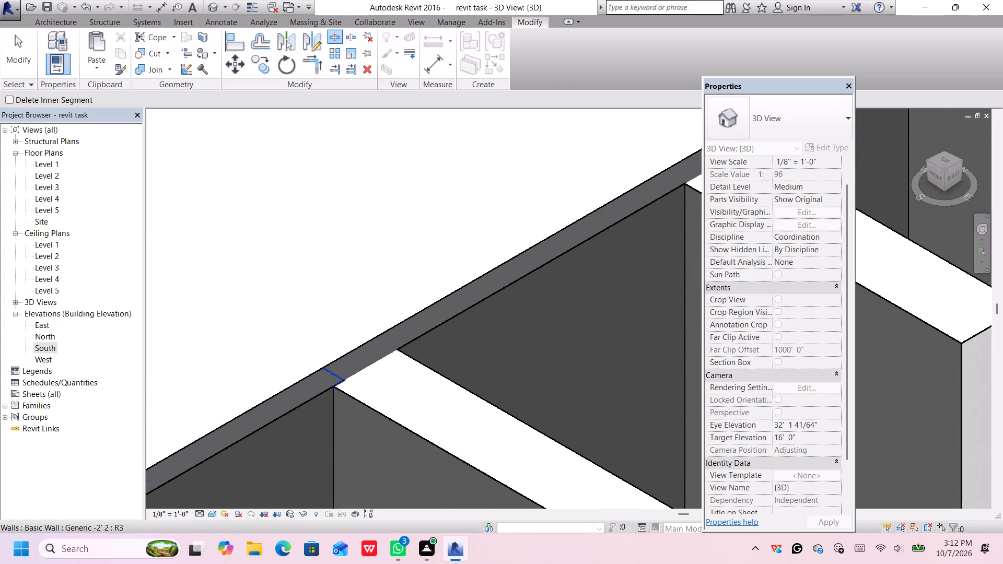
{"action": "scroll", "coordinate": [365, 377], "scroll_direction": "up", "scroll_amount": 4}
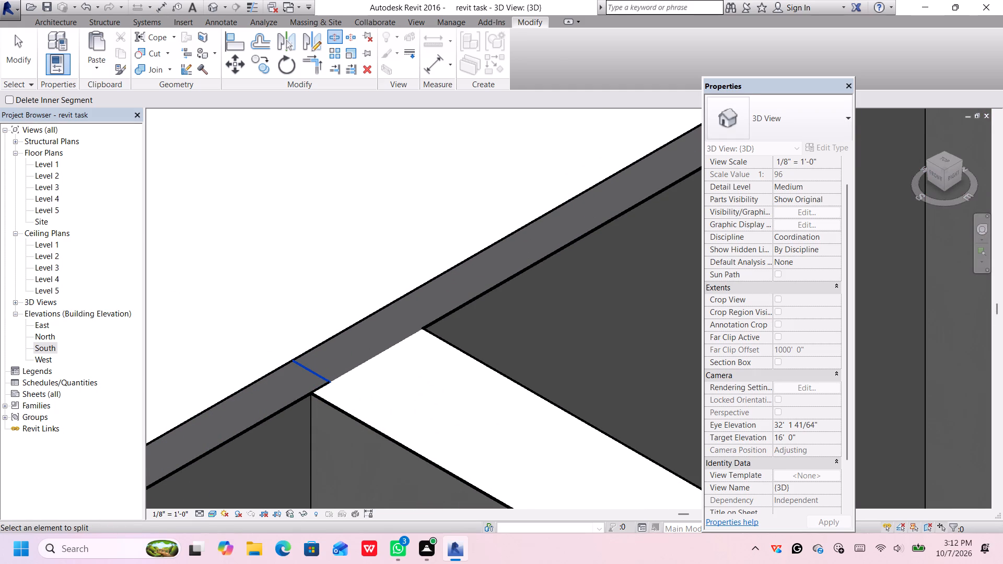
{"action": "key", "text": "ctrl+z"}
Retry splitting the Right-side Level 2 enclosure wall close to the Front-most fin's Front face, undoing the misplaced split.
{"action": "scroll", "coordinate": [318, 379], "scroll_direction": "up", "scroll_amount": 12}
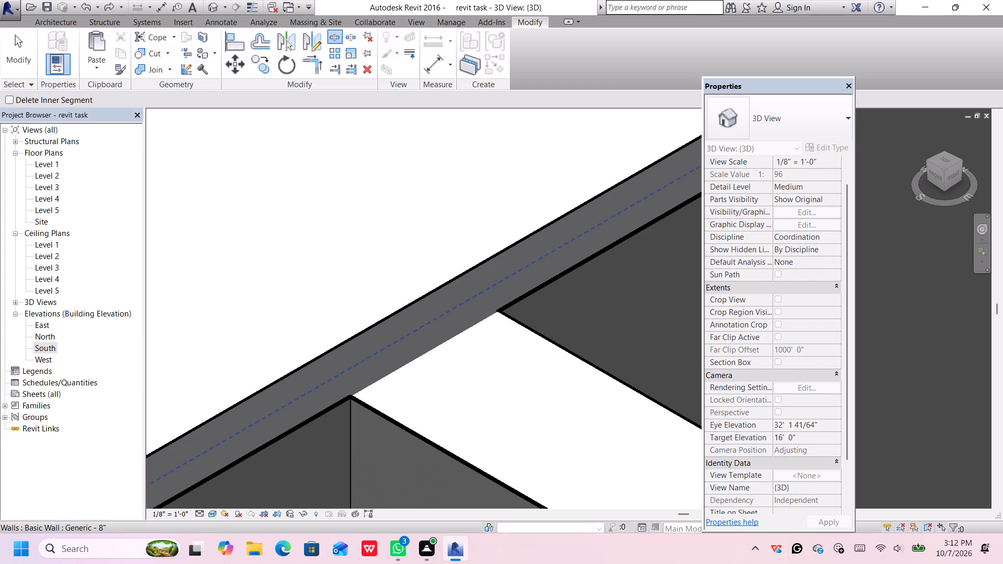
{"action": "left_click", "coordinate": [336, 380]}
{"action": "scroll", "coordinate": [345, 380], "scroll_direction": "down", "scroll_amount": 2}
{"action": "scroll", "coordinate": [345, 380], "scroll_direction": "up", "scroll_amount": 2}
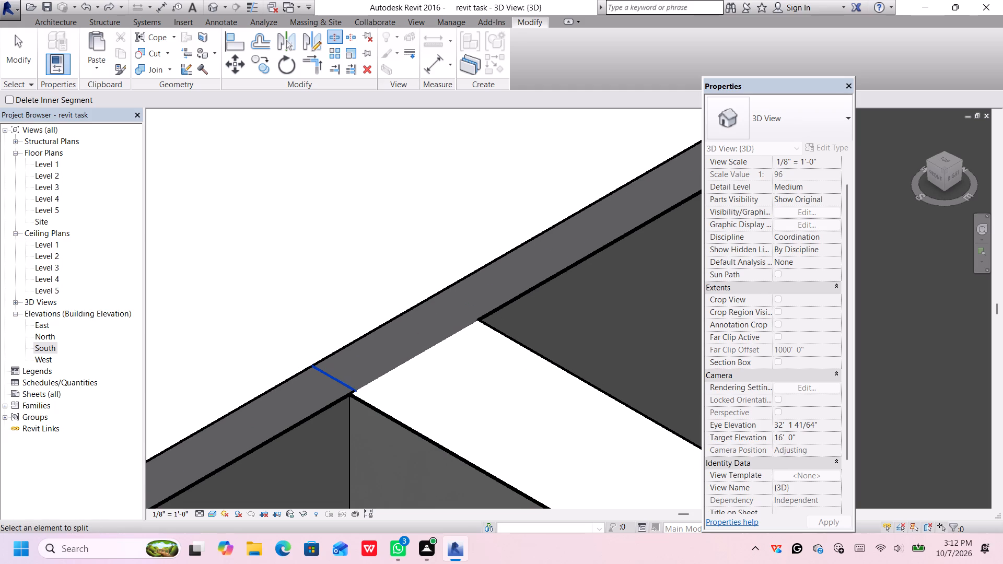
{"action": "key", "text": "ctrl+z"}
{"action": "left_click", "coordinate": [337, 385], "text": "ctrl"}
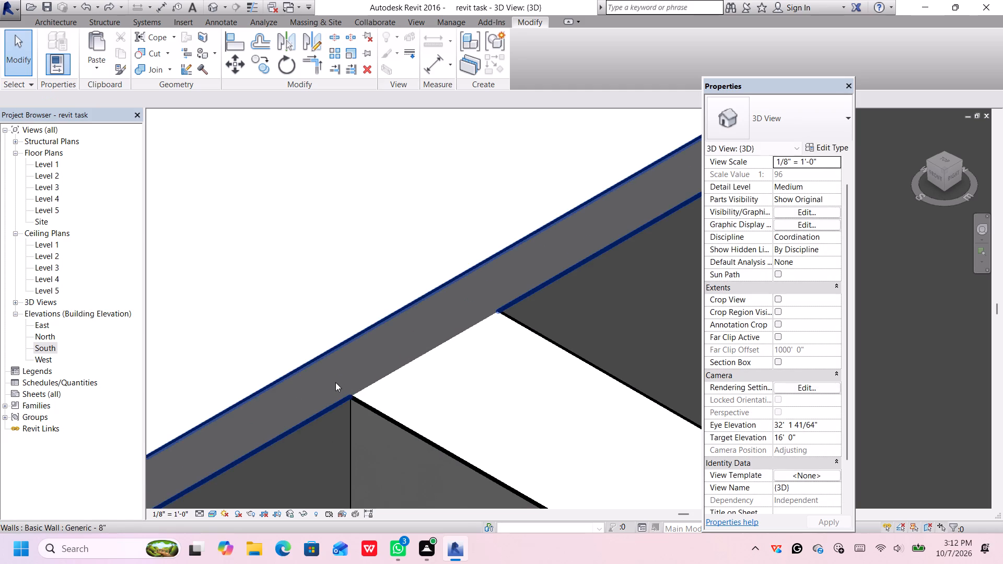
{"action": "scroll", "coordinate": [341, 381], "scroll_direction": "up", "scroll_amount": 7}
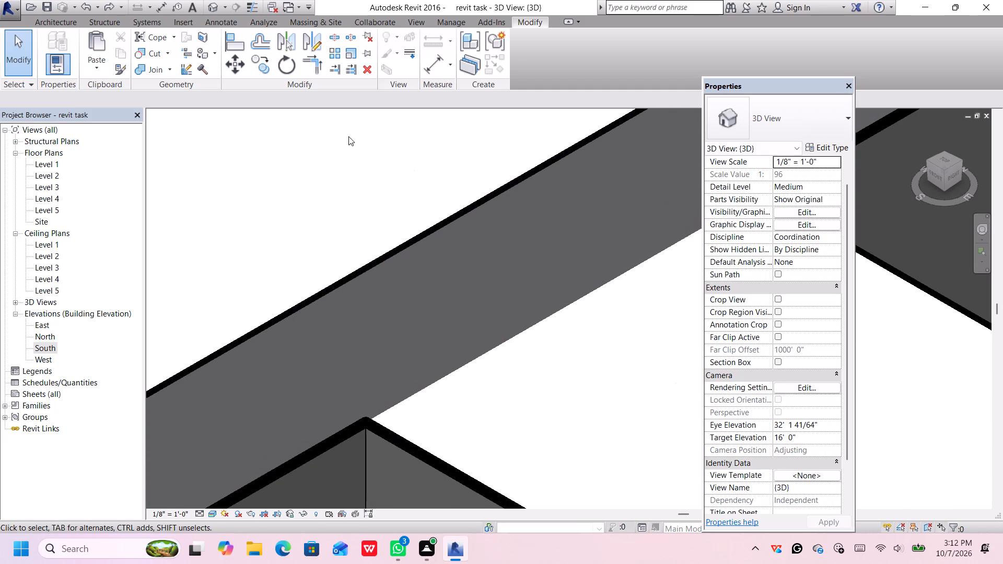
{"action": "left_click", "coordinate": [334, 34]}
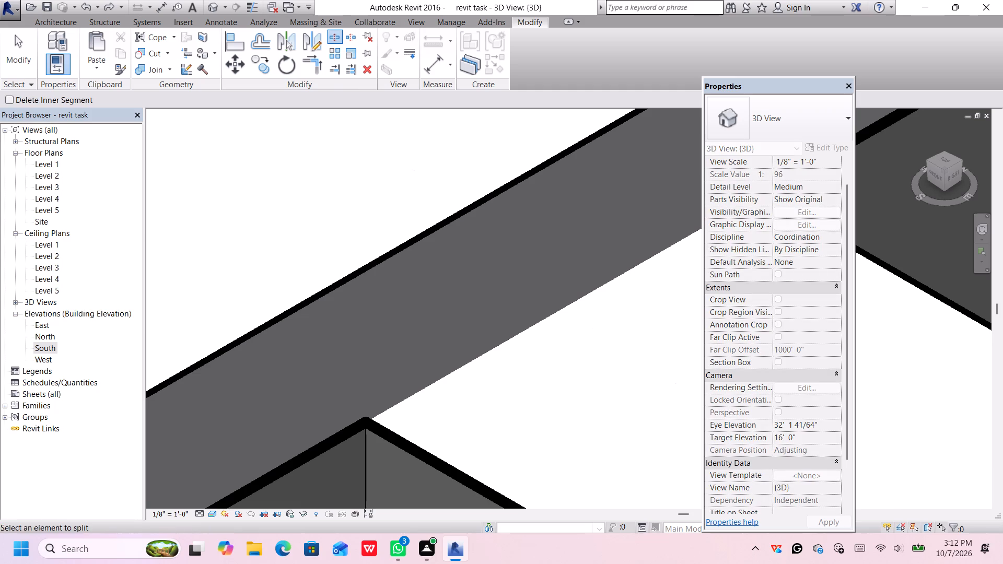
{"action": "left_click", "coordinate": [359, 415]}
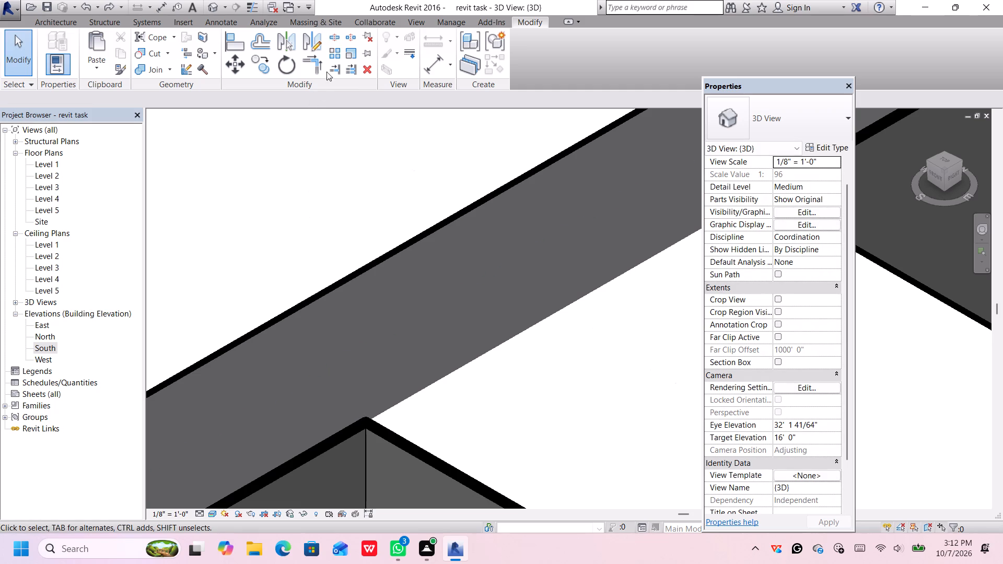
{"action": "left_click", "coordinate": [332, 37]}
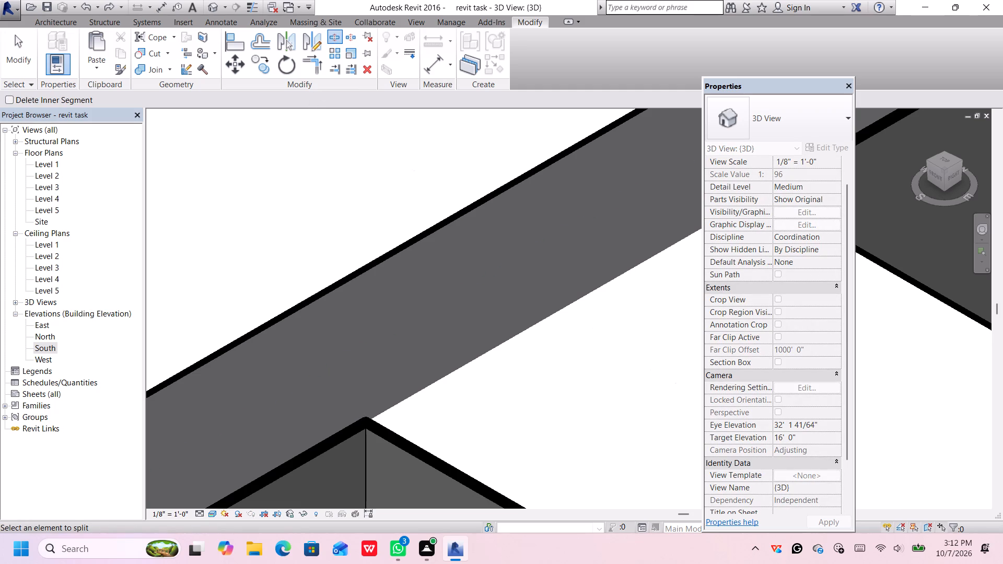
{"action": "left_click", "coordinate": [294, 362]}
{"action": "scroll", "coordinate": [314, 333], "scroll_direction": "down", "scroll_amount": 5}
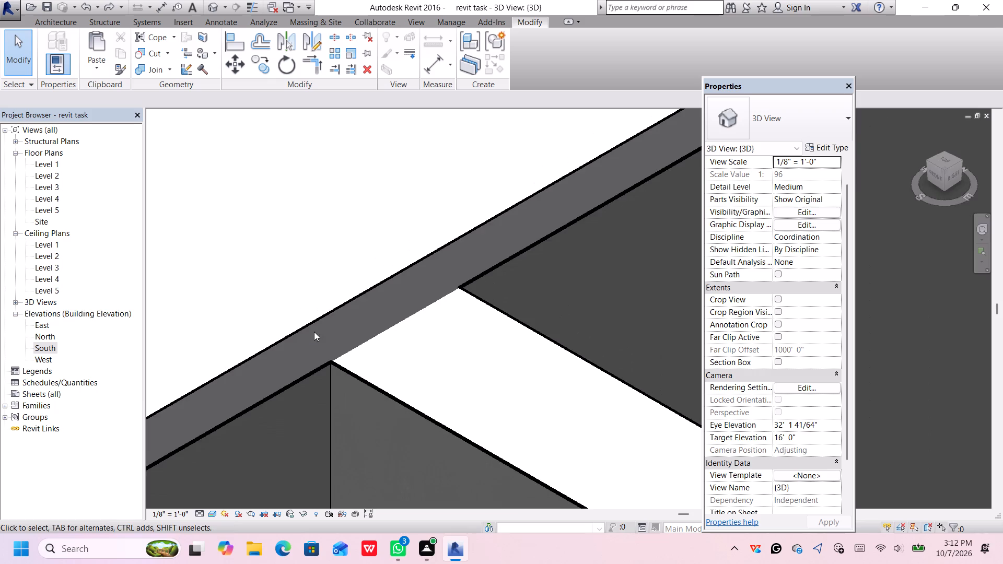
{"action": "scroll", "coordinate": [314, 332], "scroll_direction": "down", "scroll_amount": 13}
Split the Right-side Level 2 enclosure wall at the Front-most fin wall, about 9 feet 6 inches from the Front-Right corner.
{"action": "middle_click_drag", "start_coordinate": [319, 323], "coordinate": [475, 257]}
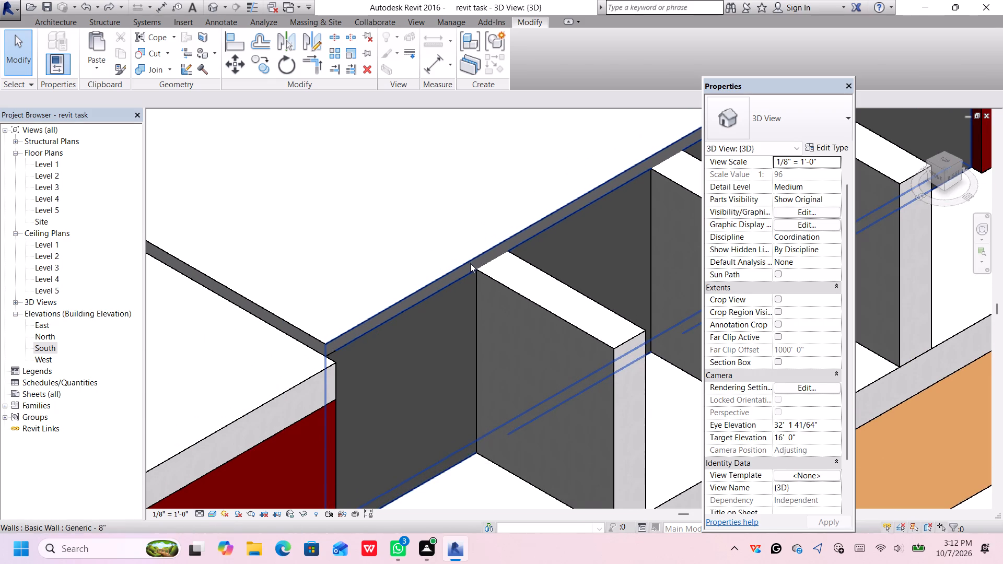
{"action": "middle_click_drag", "start_coordinate": [473, 266], "coordinate": [464, 275]}
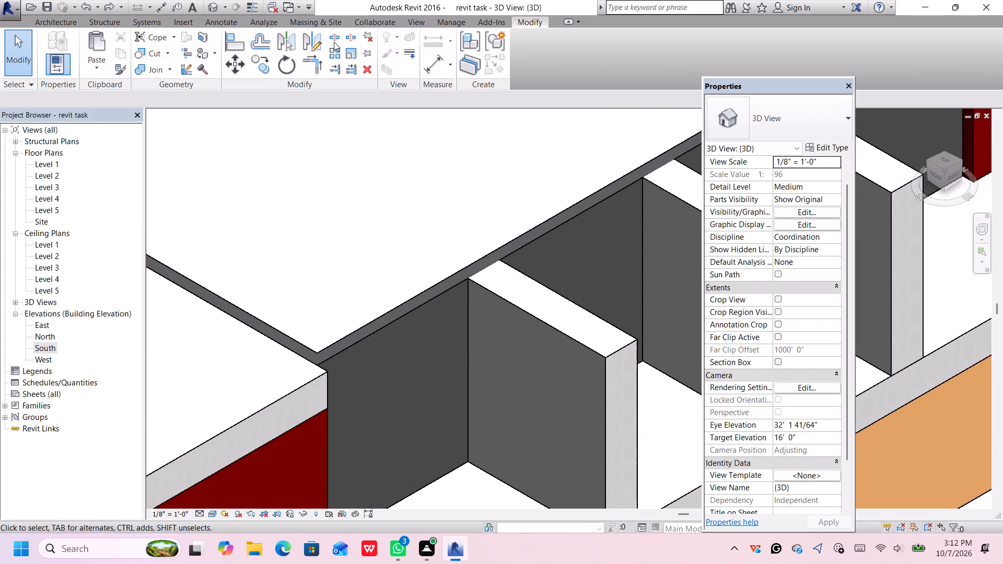
{"action": "left_click", "coordinate": [334, 42]}
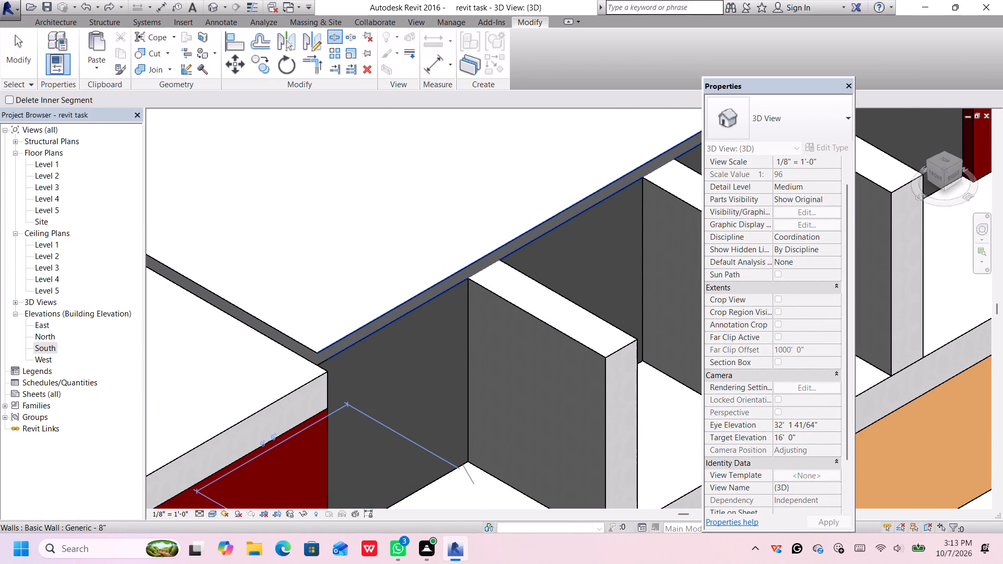
{"action": "left_click", "coordinate": [464, 272]}
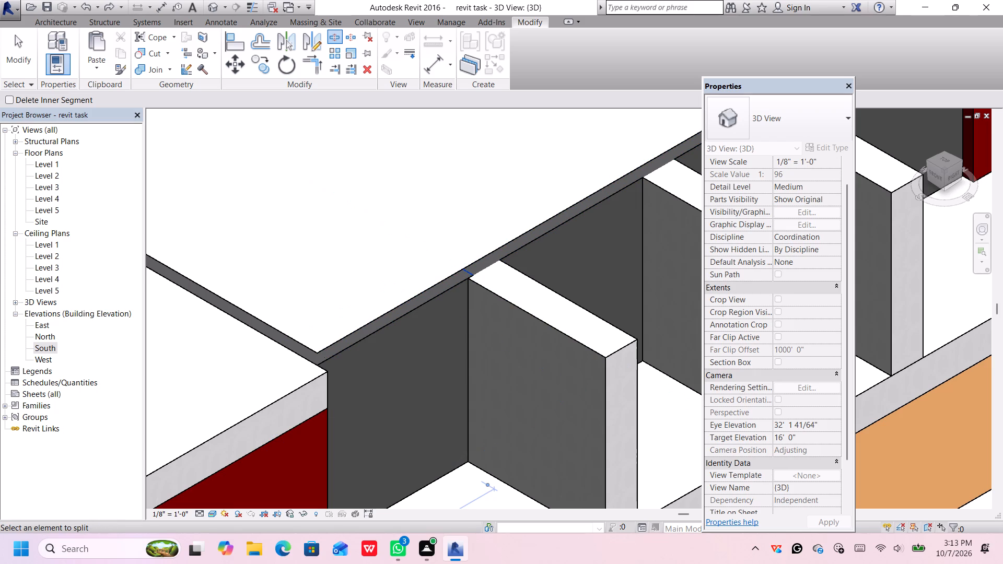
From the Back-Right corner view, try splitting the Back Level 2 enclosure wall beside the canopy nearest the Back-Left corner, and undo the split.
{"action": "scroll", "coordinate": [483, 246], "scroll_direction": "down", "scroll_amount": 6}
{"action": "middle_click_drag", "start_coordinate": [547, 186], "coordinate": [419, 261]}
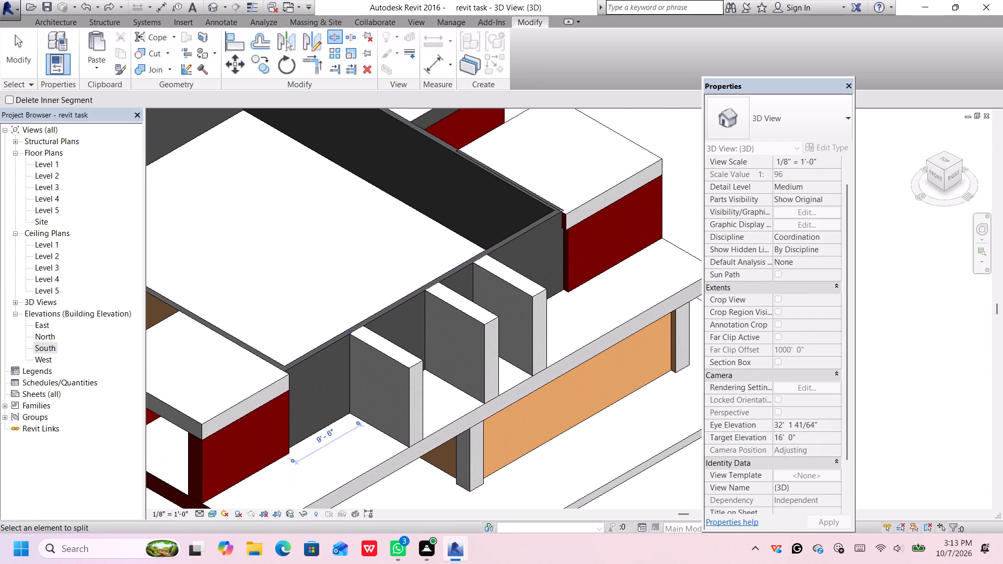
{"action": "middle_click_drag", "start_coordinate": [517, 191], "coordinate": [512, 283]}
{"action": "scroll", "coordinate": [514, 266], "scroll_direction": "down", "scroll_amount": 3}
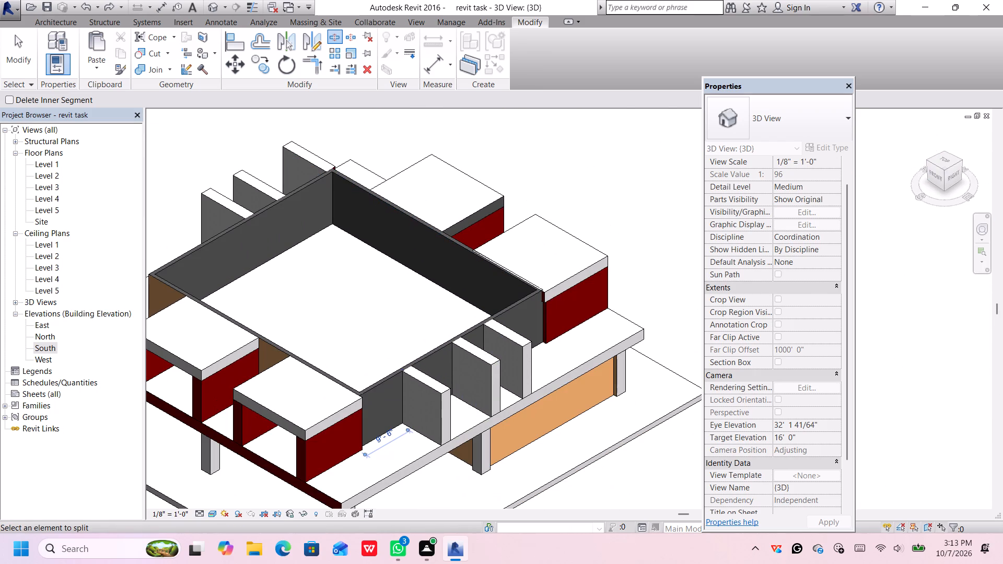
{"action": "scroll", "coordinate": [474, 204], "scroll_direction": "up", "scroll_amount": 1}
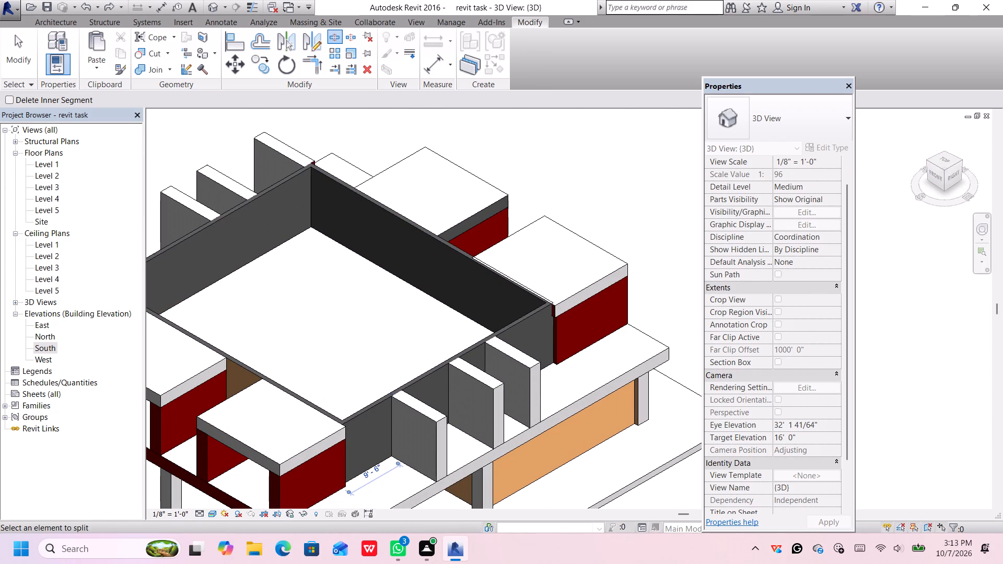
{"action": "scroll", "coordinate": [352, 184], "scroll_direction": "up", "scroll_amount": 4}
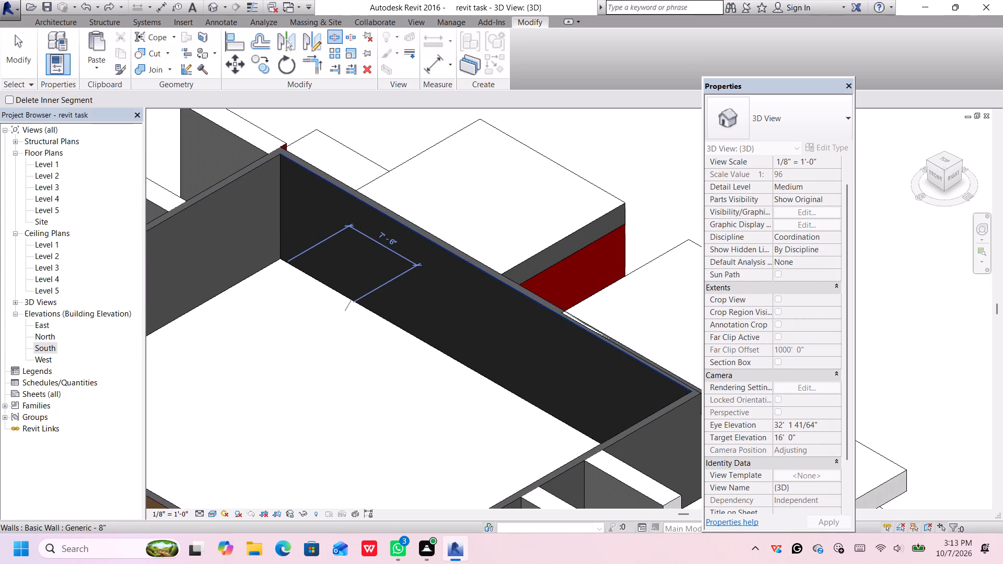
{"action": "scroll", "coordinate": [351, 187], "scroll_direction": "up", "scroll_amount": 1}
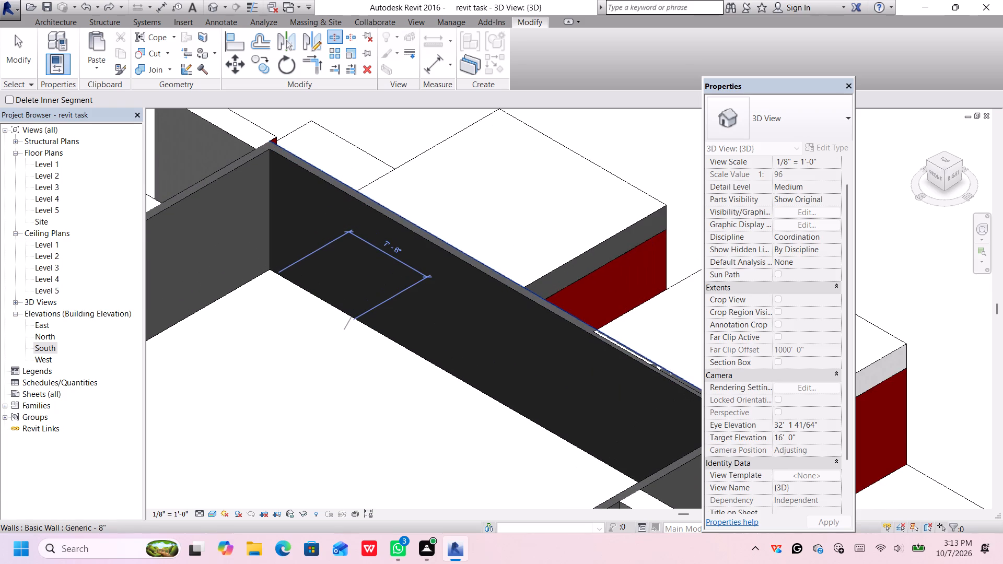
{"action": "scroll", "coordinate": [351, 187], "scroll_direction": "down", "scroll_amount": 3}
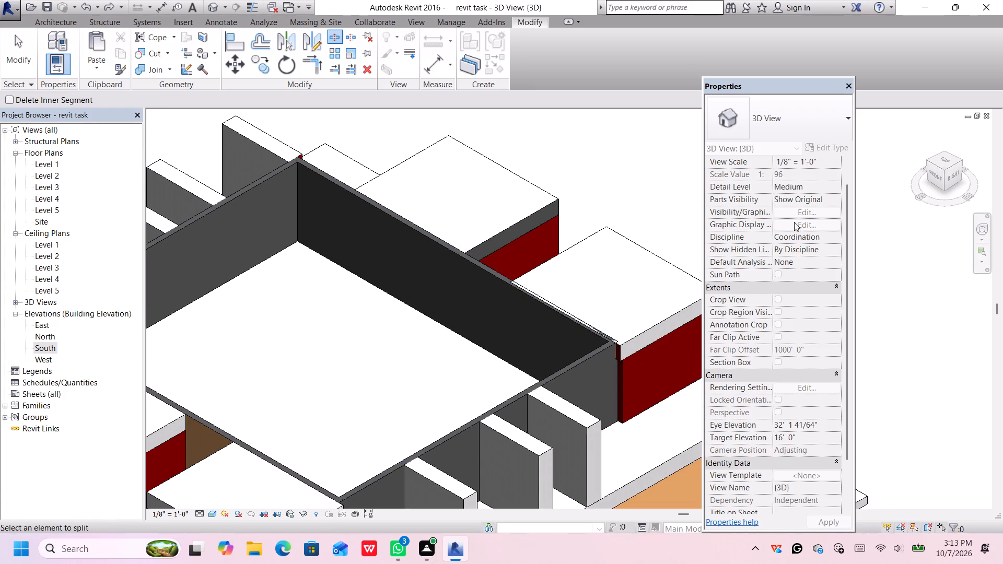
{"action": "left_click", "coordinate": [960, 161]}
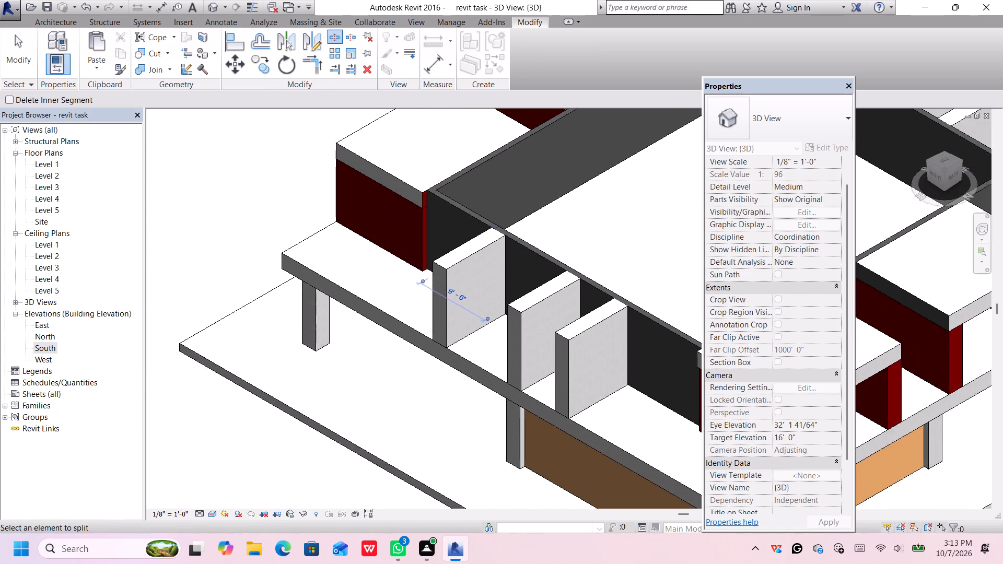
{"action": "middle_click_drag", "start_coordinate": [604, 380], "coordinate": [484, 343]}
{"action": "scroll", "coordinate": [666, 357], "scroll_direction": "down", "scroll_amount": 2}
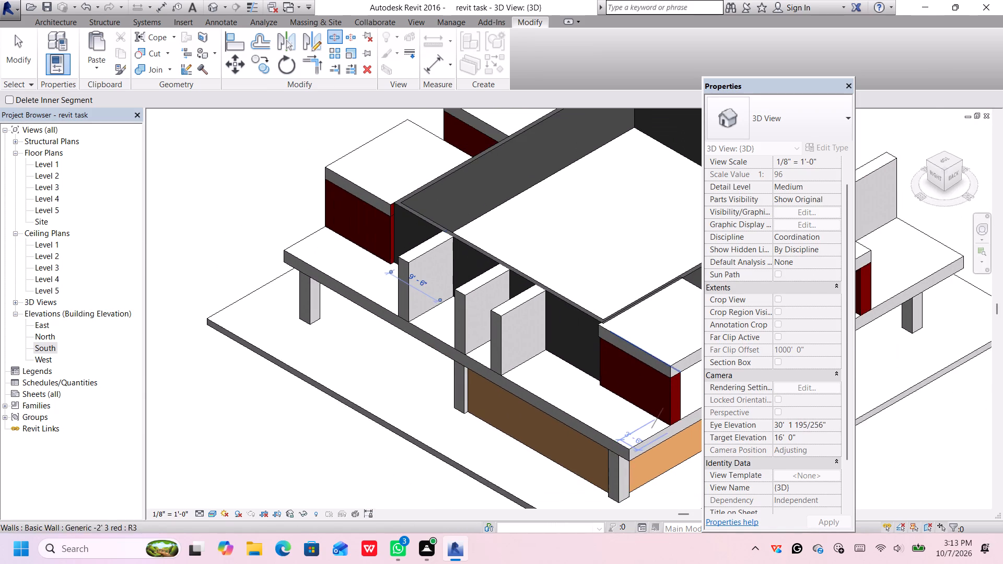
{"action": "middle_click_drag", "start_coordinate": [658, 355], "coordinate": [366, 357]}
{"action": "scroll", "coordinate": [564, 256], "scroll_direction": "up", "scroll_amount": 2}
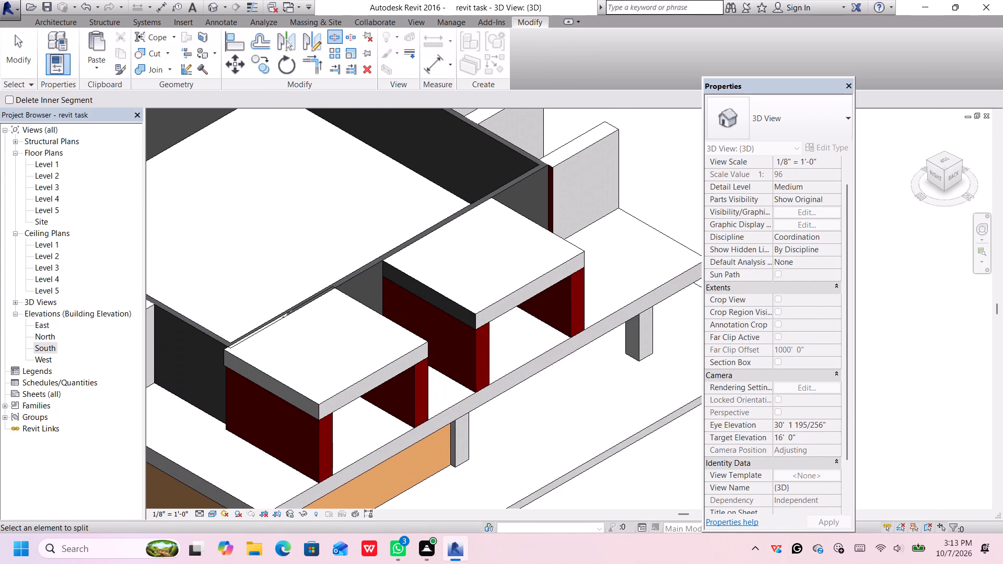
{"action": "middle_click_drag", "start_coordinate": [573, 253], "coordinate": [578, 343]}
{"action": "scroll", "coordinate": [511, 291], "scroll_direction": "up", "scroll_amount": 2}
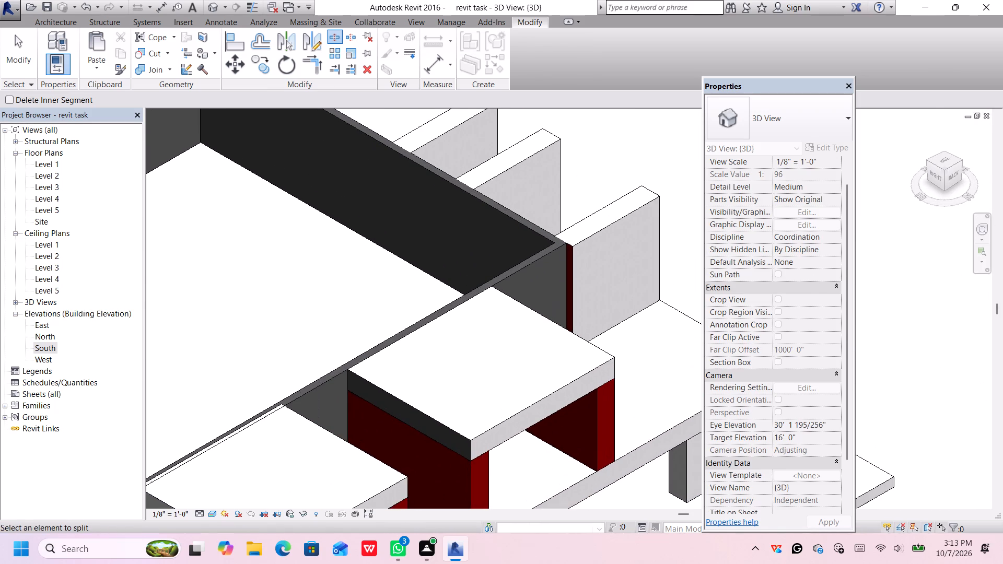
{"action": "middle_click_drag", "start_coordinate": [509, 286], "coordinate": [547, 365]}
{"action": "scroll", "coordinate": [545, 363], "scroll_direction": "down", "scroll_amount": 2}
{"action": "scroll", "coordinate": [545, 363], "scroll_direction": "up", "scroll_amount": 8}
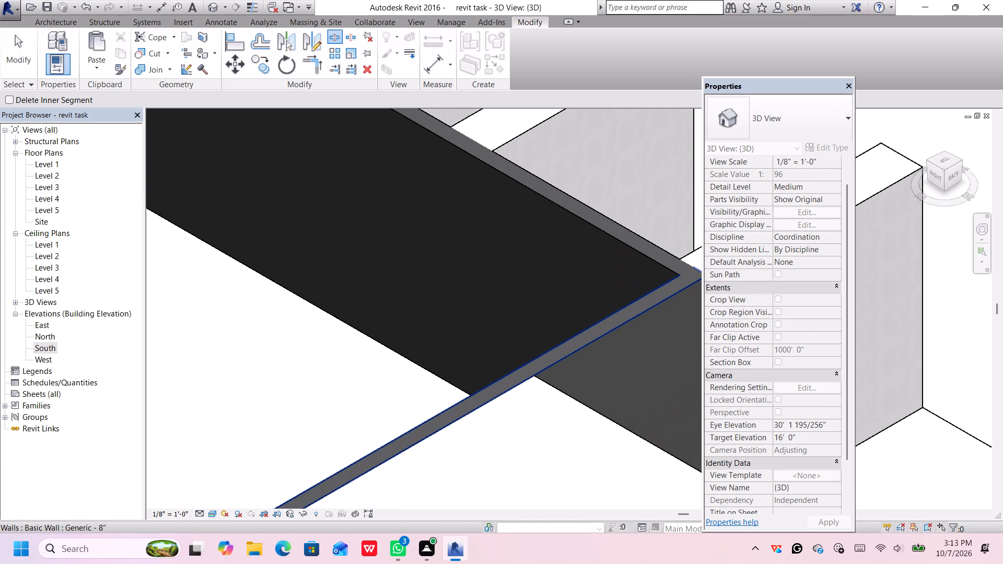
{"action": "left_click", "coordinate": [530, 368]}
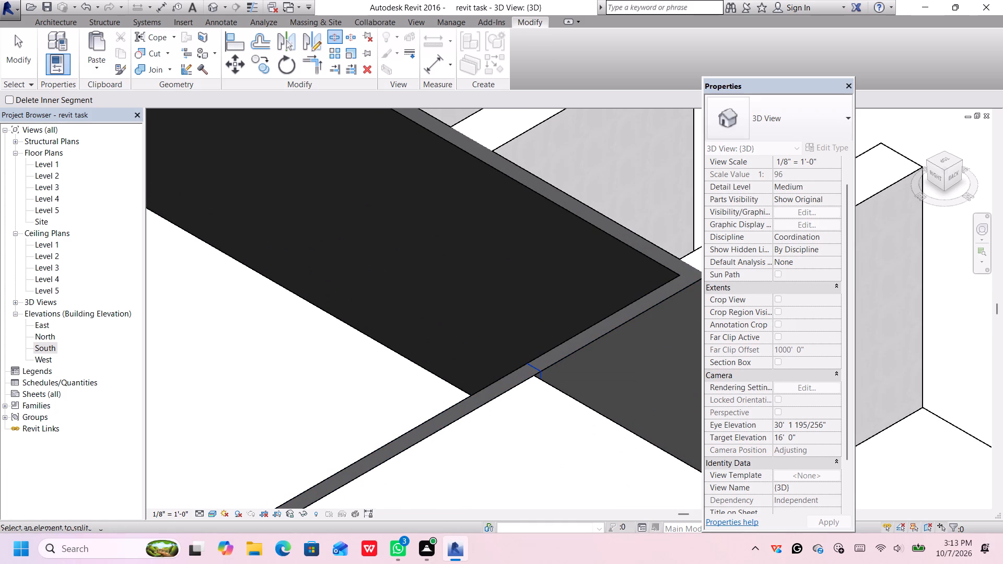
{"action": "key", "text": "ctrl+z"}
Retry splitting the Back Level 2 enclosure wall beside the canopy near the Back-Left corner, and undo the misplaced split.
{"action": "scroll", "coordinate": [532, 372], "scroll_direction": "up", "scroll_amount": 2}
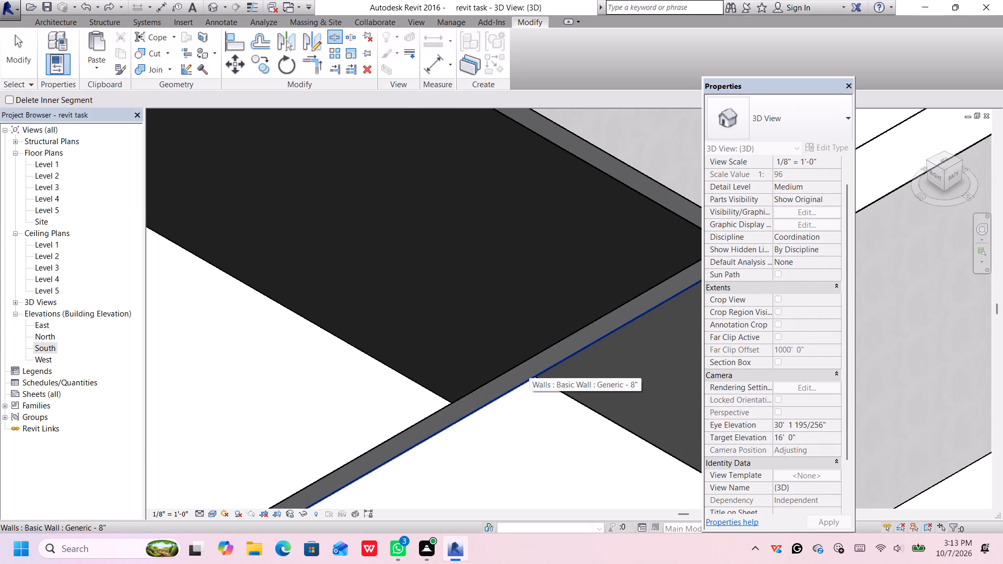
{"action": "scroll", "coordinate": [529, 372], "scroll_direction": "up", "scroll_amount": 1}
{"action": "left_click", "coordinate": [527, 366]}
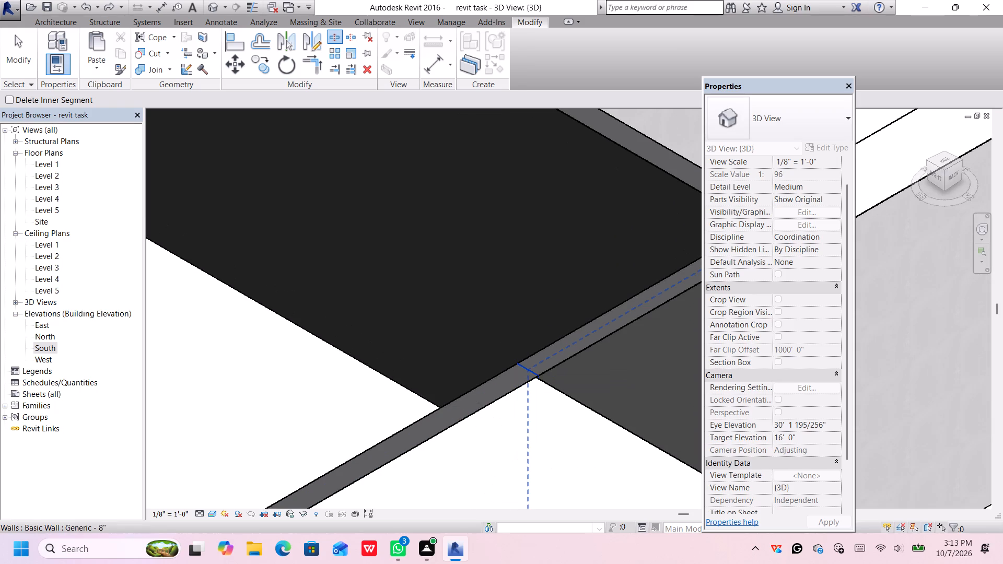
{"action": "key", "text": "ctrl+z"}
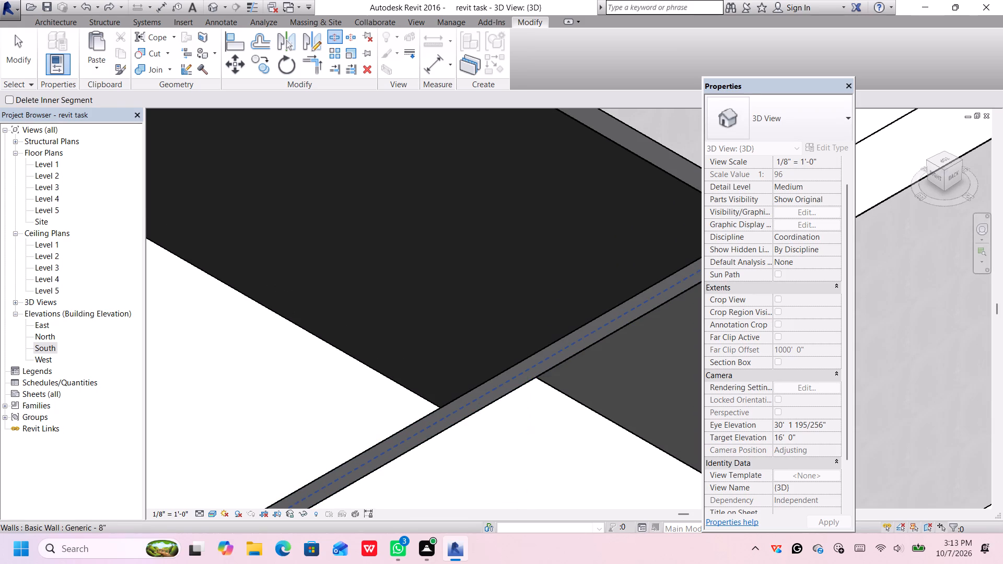
Split the Back Level 2 enclosure wall where it meets the canopy nearest the Back-Left corner, and finish splitting.
{"action": "left_click", "coordinate": [525, 371]}
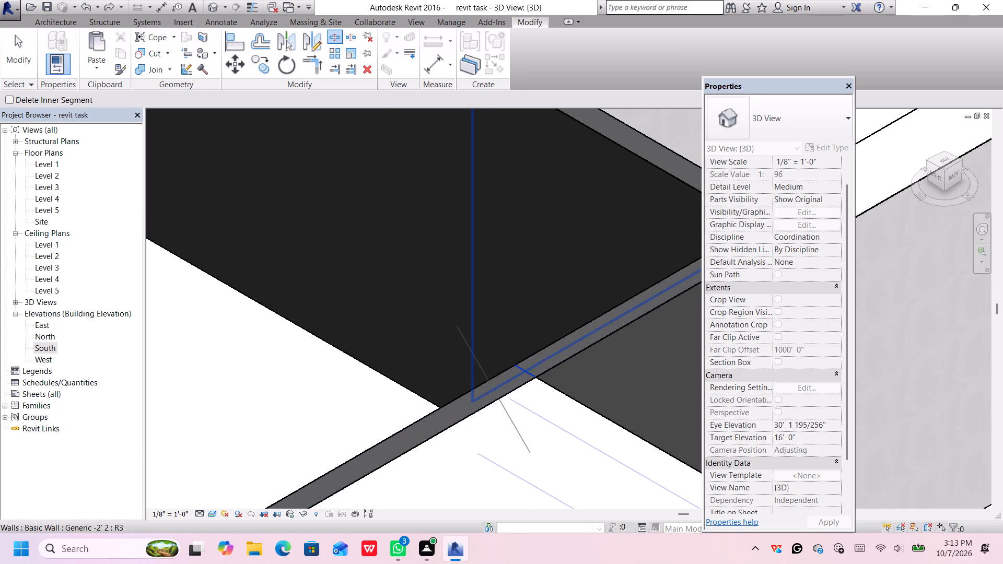
{"action": "scroll", "coordinate": [543, 355], "scroll_direction": "down", "scroll_amount": 10}
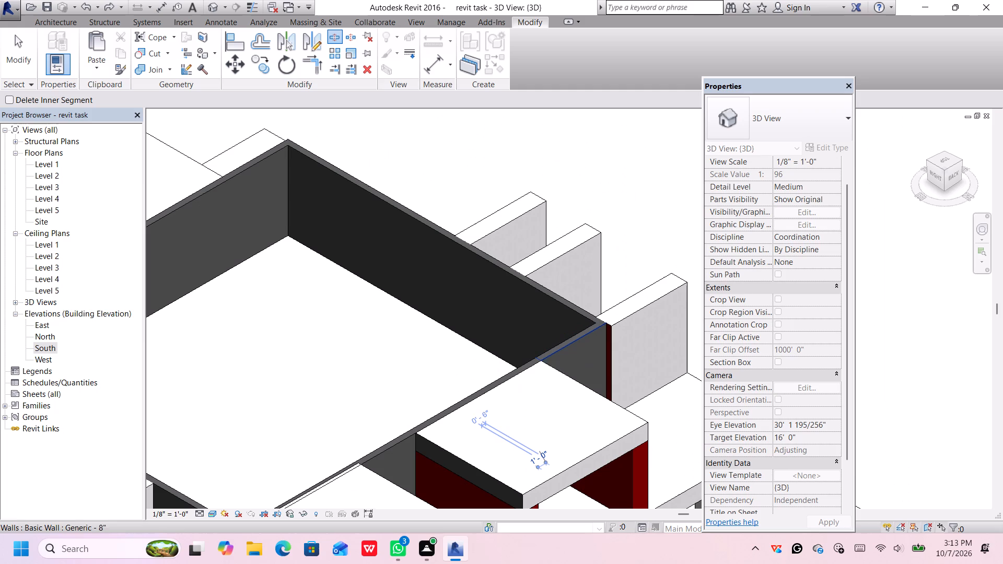
{"action": "key", "text": "space"}
{"action": "scroll", "coordinate": [579, 371], "scroll_direction": "down", "scroll_amount": 3}
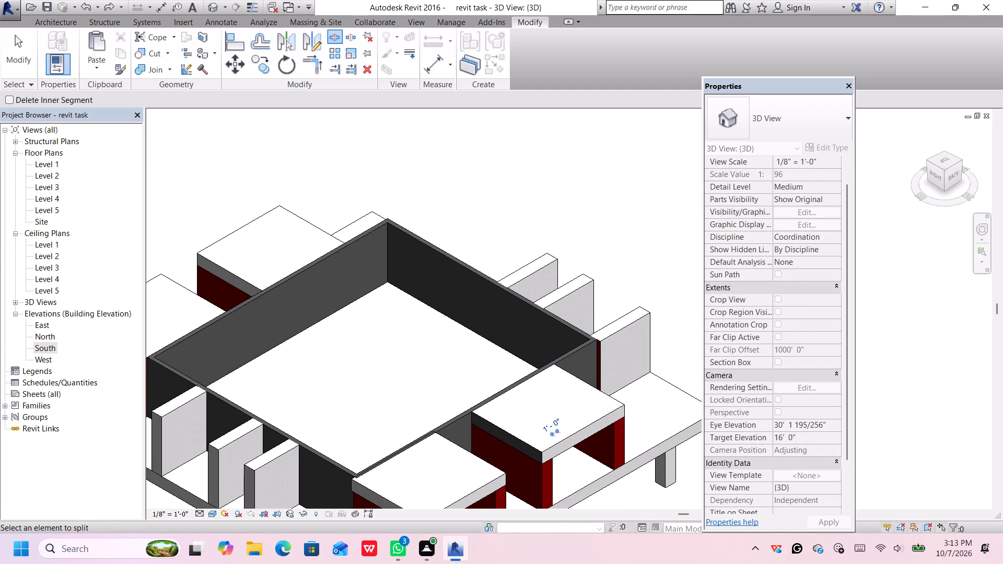
{"action": "key", "text": "Escape"}
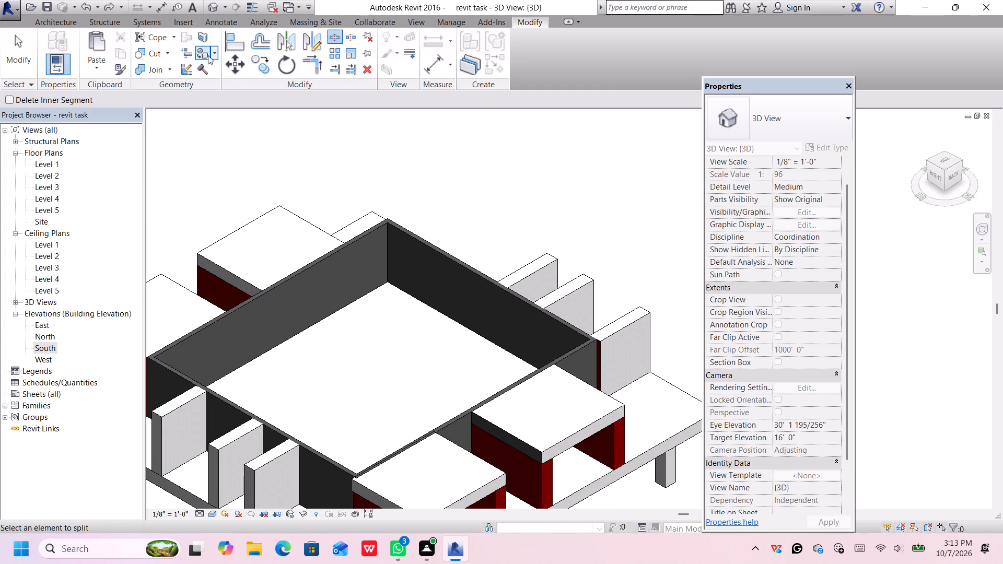
Paint the outer face of the Right-side Level 2 enclosure wall's segment at the Front-Right corner with Parking Stripe.
{"action": "left_click", "coordinate": [205, 57]}
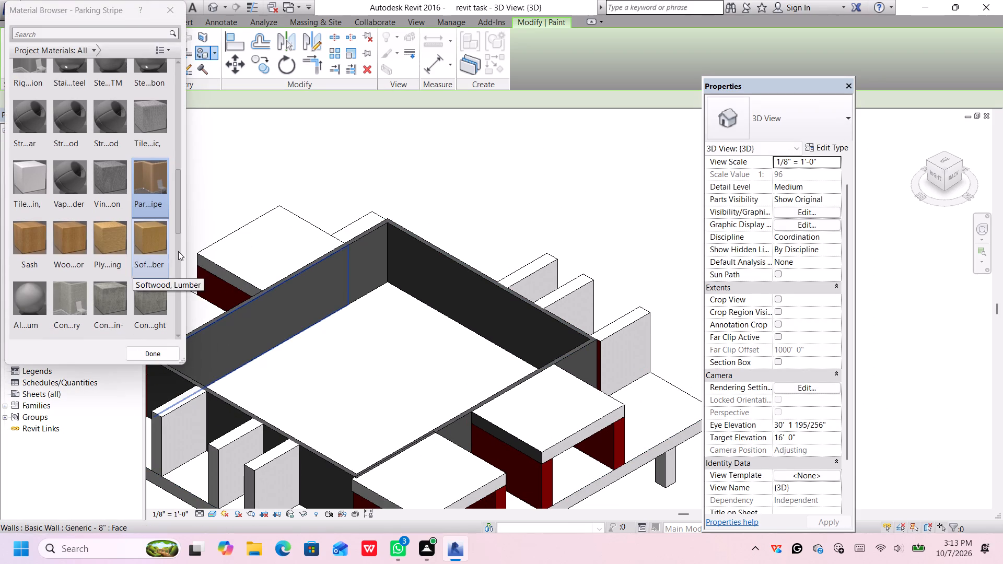
{"action": "left_click", "coordinate": [158, 188]}
{"action": "middle_click_drag", "start_coordinate": [300, 354], "coordinate": [365, 290]}
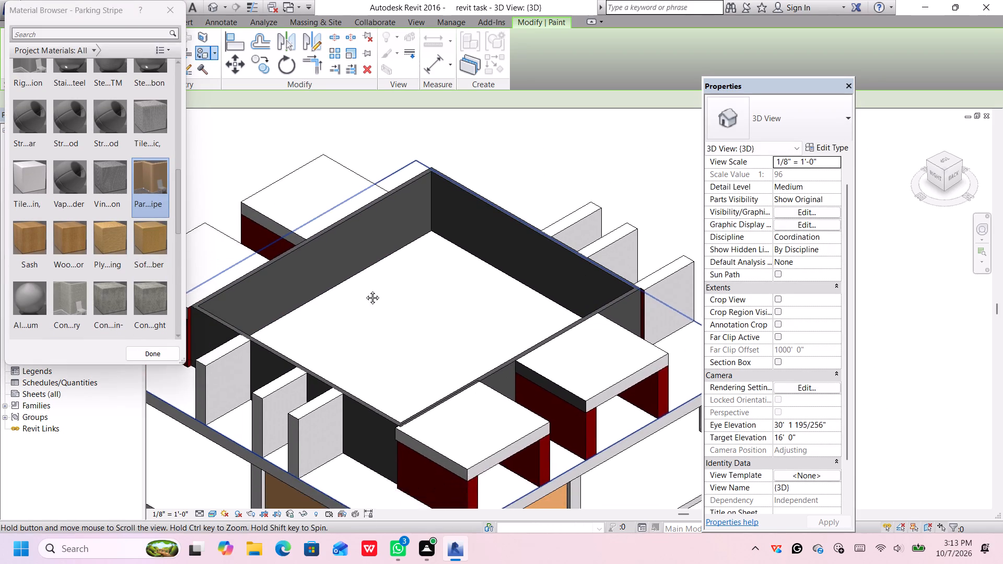
{"action": "middle_click_drag", "start_coordinate": [365, 290], "coordinate": [403, 259]}
{"action": "scroll", "coordinate": [429, 382], "scroll_direction": "up", "scroll_amount": 4}
{"action": "scroll", "coordinate": [429, 382], "scroll_direction": "down", "scroll_amount": 4}
{"action": "middle_click_drag", "start_coordinate": [425, 382], "coordinate": [511, 387]}
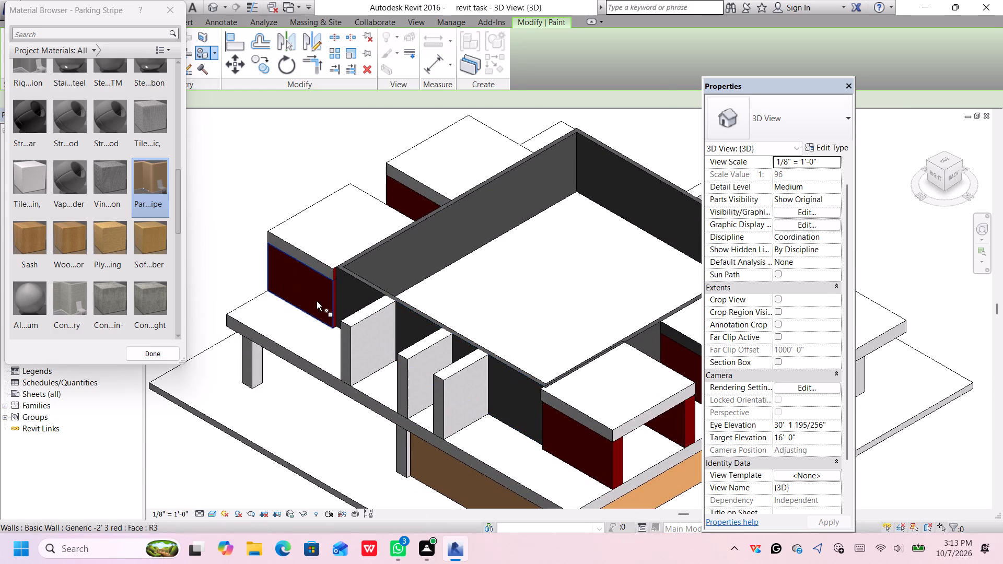
{"action": "left_click", "coordinate": [351, 285]}
Paint the outer face of the Back Level 2 enclosure wall's segment at the Back-Left corner with Parking Stripe.
{"action": "scroll", "coordinate": [430, 296], "scroll_direction": "down", "scroll_amount": 3}
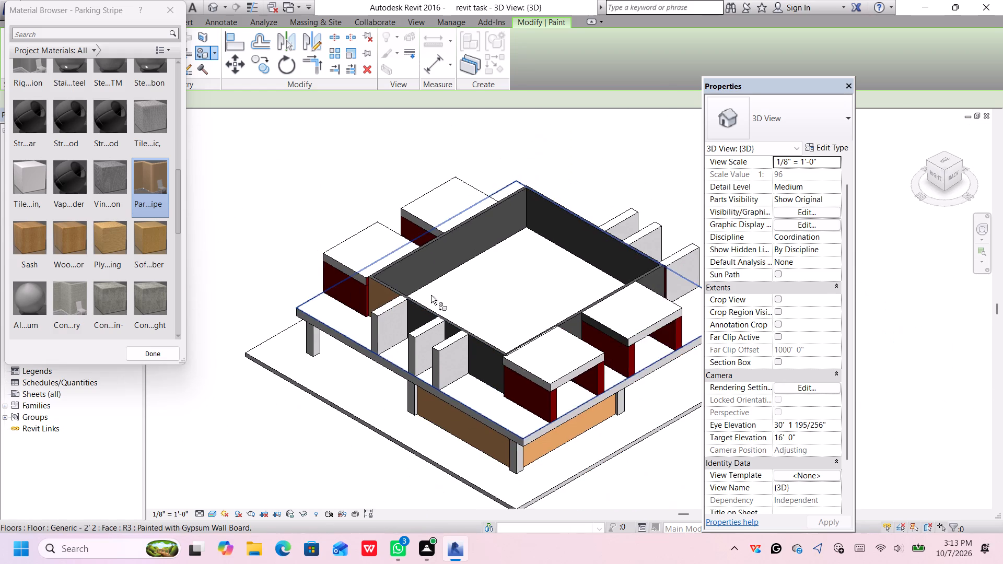
{"action": "scroll", "coordinate": [464, 302], "scroll_direction": "up", "scroll_amount": 1}
{"action": "middle_click_drag", "start_coordinate": [465, 300], "coordinate": [211, 315]}
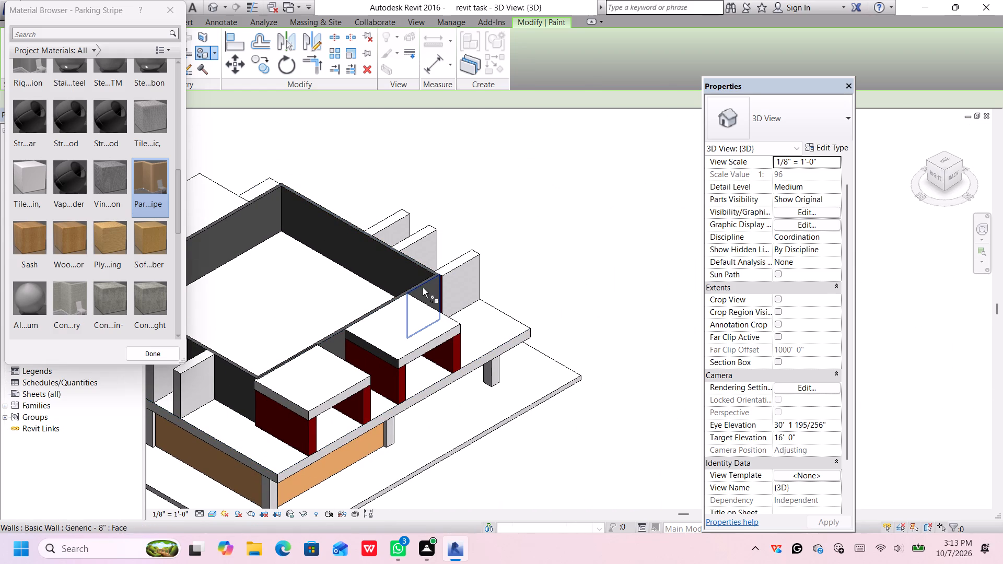
{"action": "left_click", "coordinate": [423, 288]}
From the Back-Left corner view, paint the Left-side Level 2 enclosure wall segment behind the fins with Tile, Porcelain, 4in.
{"action": "scroll", "coordinate": [465, 259], "scroll_direction": "down", "scroll_amount": 2}
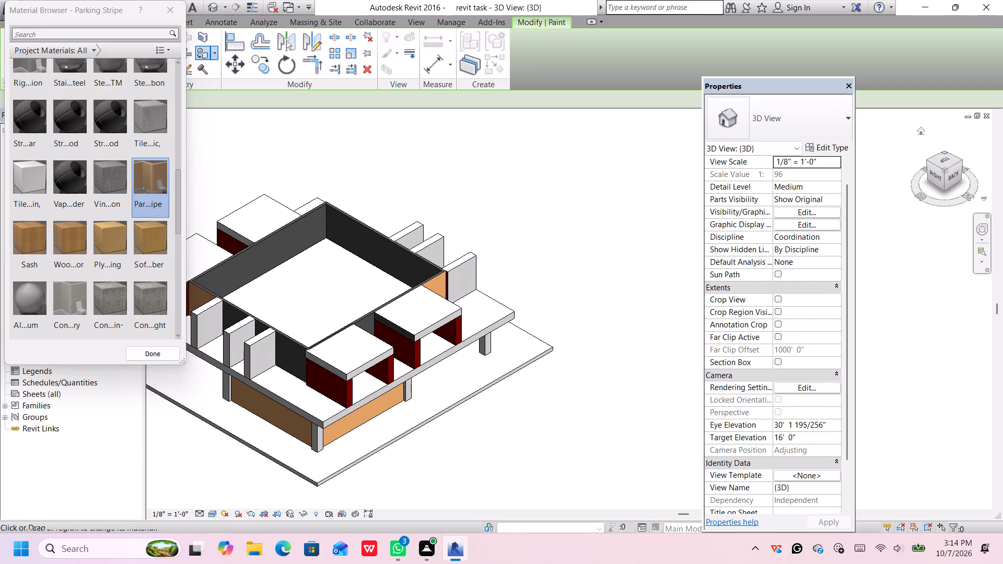
{"action": "left_click", "coordinate": [961, 160]}
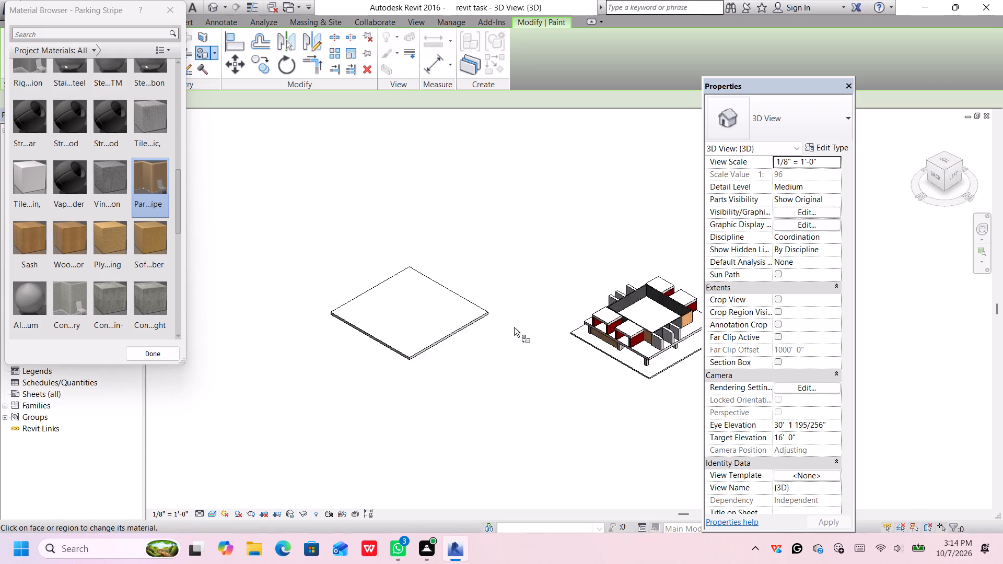
{"action": "middle_click_drag", "start_coordinate": [581, 334], "coordinate": [296, 346]}
{"action": "scroll", "coordinate": [441, 326], "scroll_direction": "up", "scroll_amount": 4}
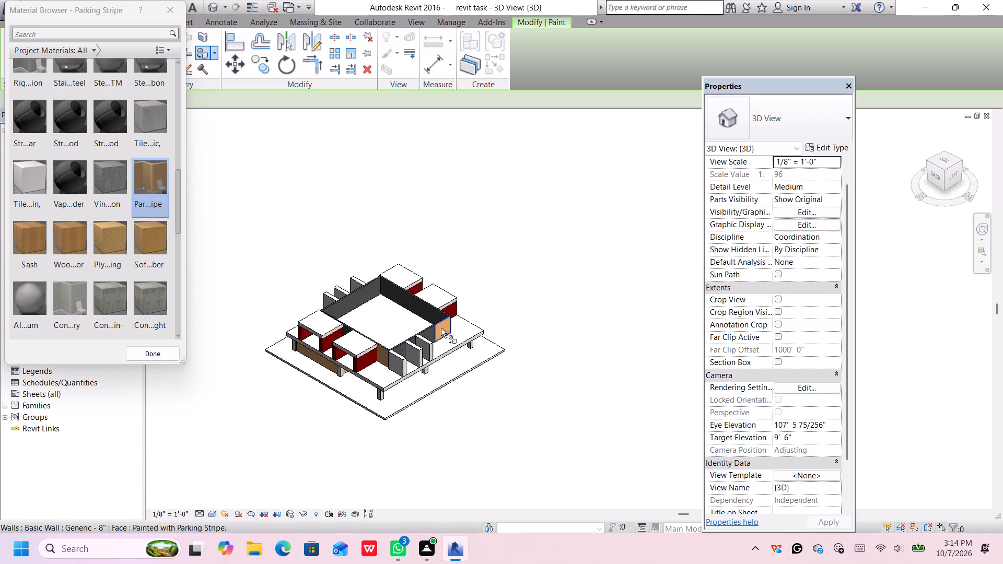
{"action": "scroll", "coordinate": [441, 328], "scroll_direction": "up", "scroll_amount": 6}
{"action": "middle_click_drag", "start_coordinate": [426, 341], "coordinate": [457, 316]}
{"action": "scroll", "coordinate": [458, 293], "scroll_direction": "up", "scroll_amount": 1}
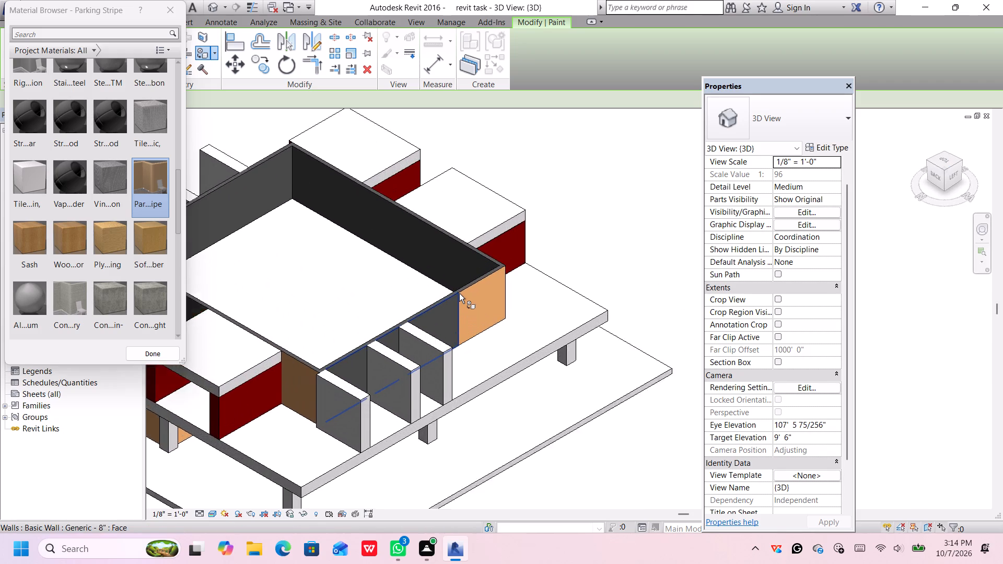
{"action": "scroll", "coordinate": [459, 293], "scroll_direction": "up", "scroll_amount": 1}
{"action": "left_click", "coordinate": [31, 169]}
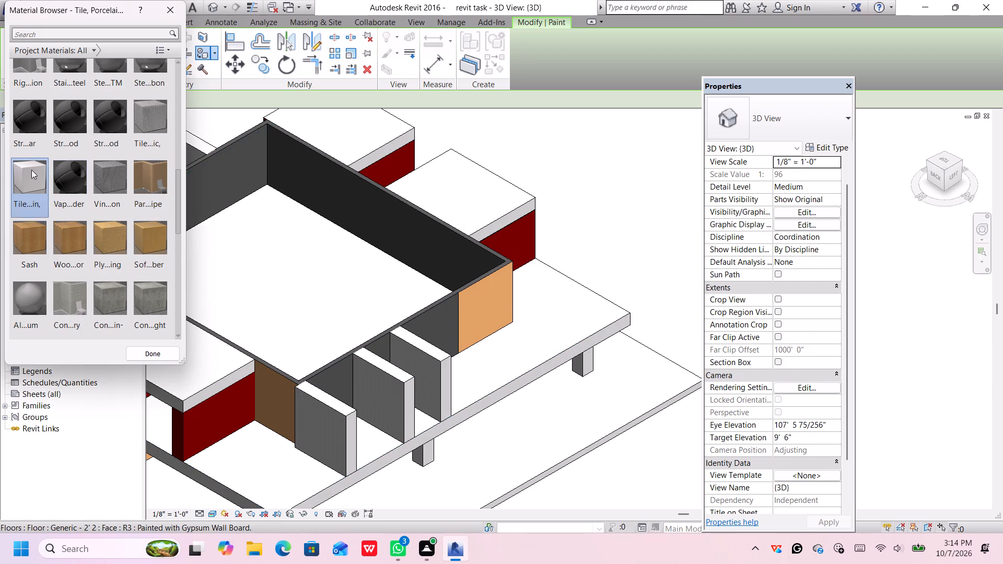
{"action": "scroll", "coordinate": [339, 376], "scroll_direction": "up", "scroll_amount": 2}
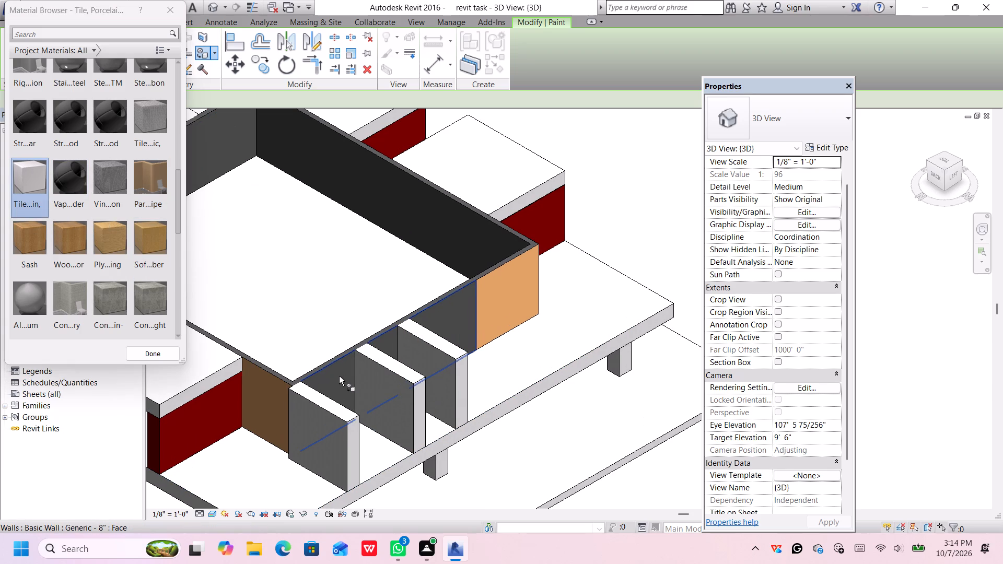
{"action": "left_click", "coordinate": [343, 380]}
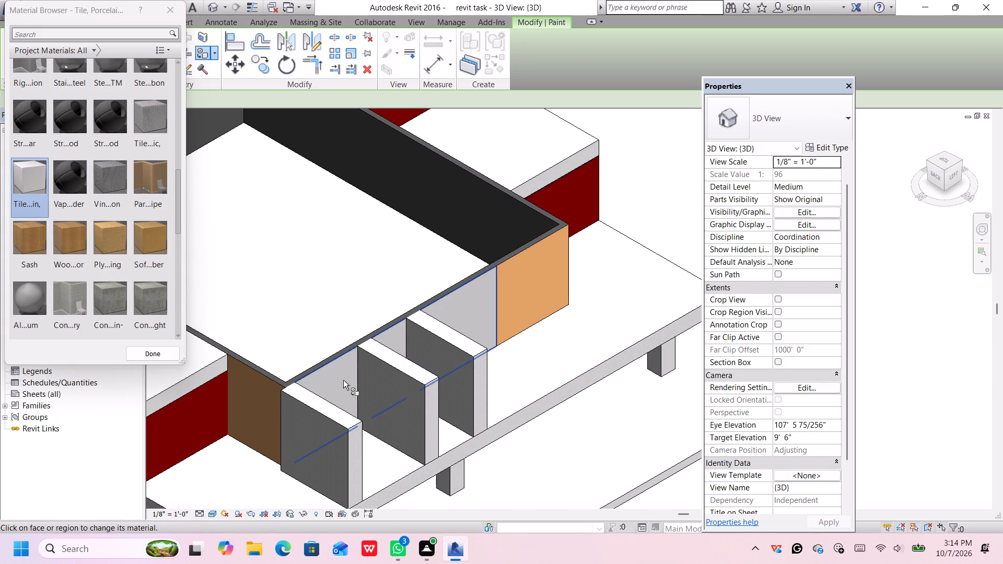
Paint the outer face of the Back Level 2 enclosure wall's remaining long segment behind the canopies with Tile, Porcelain, 4in.
{"action": "scroll", "coordinate": [377, 335], "scroll_direction": "down", "scroll_amount": 5}
{"action": "middle_click_drag", "start_coordinate": [388, 327], "coordinate": [447, 360]}
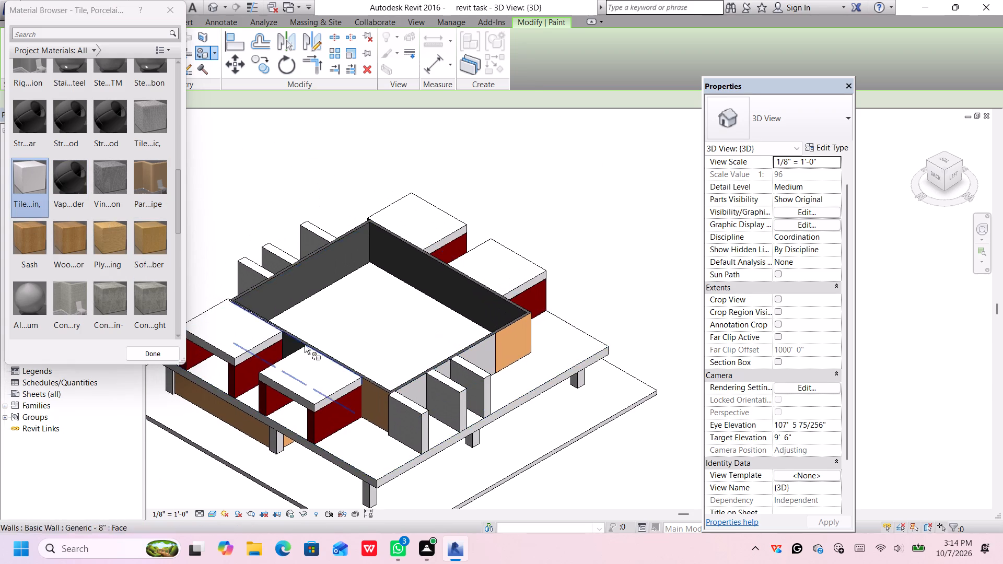
{"action": "scroll", "coordinate": [290, 345], "scroll_direction": "up", "scroll_amount": 4}
{"action": "left_click", "coordinate": [290, 345]}
{"action": "scroll", "coordinate": [294, 341], "scroll_direction": "down", "scroll_amount": 2}
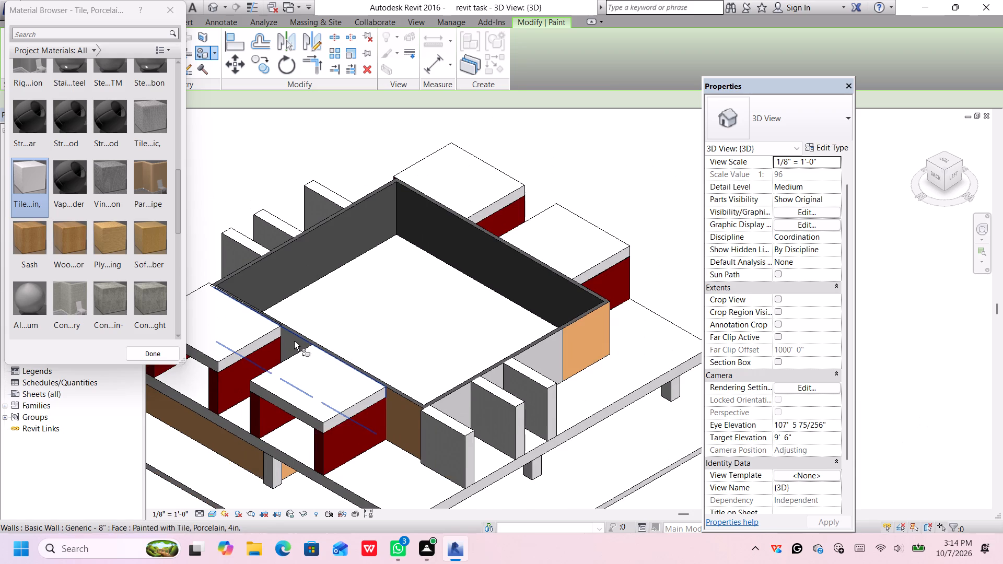
Repaint the outer face of the Back Level 2 enclosure wall segment between the canopies with Parking Stripe.
{"action": "middle_click_drag", "start_coordinate": [294, 341], "coordinate": [376, 358]}
{"action": "scroll", "coordinate": [366, 363], "scroll_direction": "up", "scroll_amount": 4}
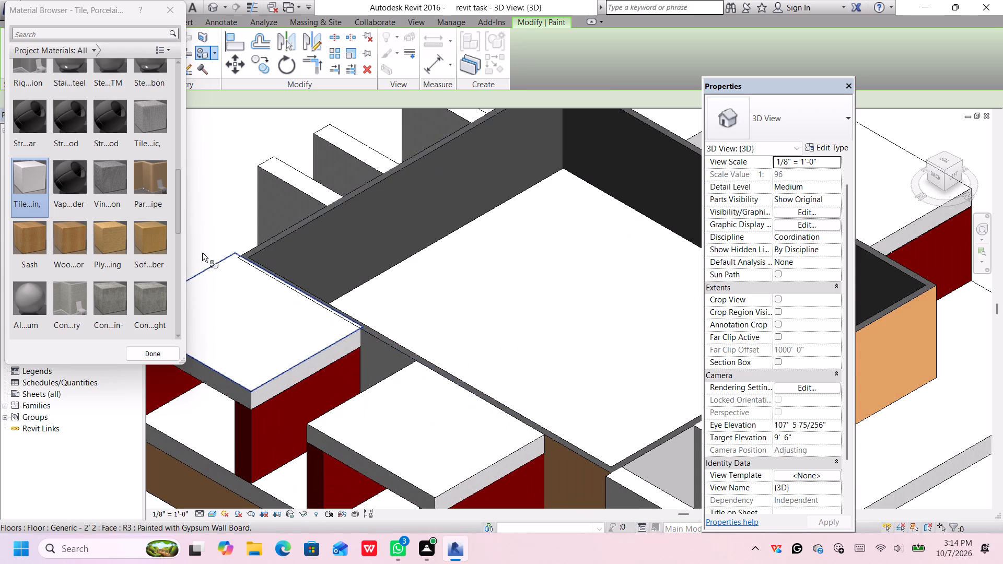
{"action": "left_click", "coordinate": [152, 175]}
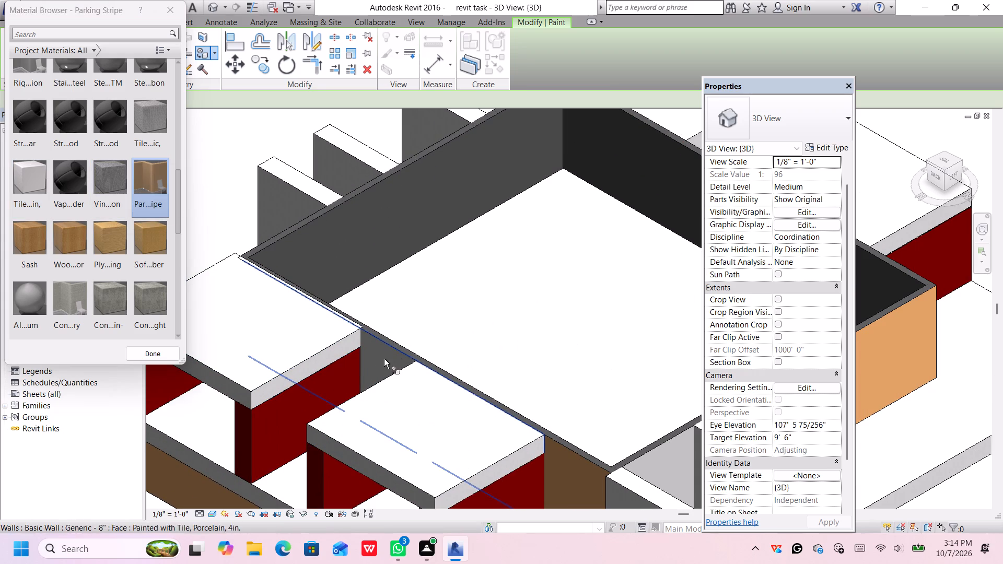
{"action": "left_click", "coordinate": [384, 359]}
From the Front-Left corner view, paint the outer face of the Left-side Level 2 enclosure wall's long segment with Tile, Porcelain, 4in.
{"action": "scroll", "coordinate": [390, 338], "scroll_direction": "down", "scroll_amount": 4}
{"action": "middle_click_drag", "start_coordinate": [484, 356], "coordinate": [378, 318]}
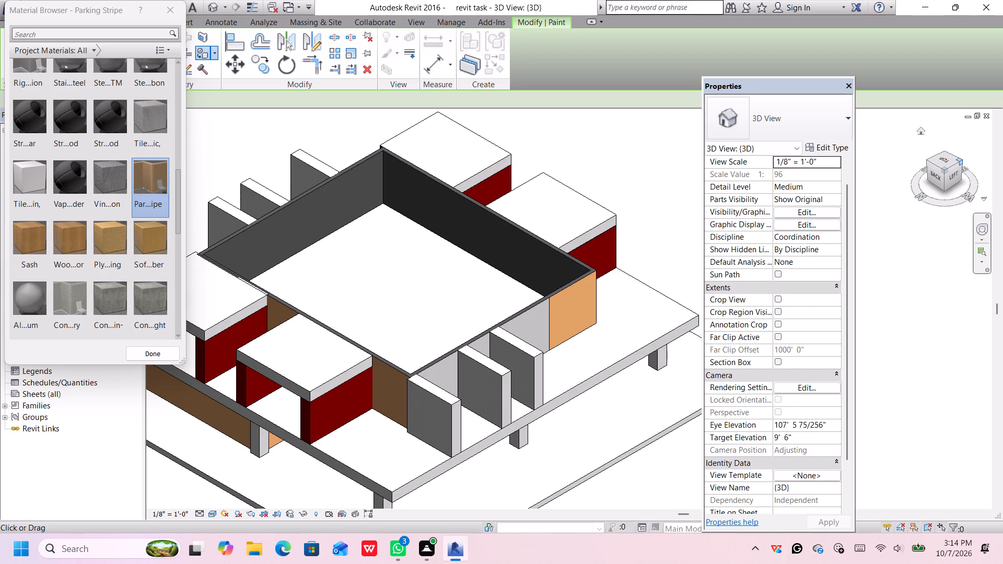
{"action": "left_click", "coordinate": [960, 161]}
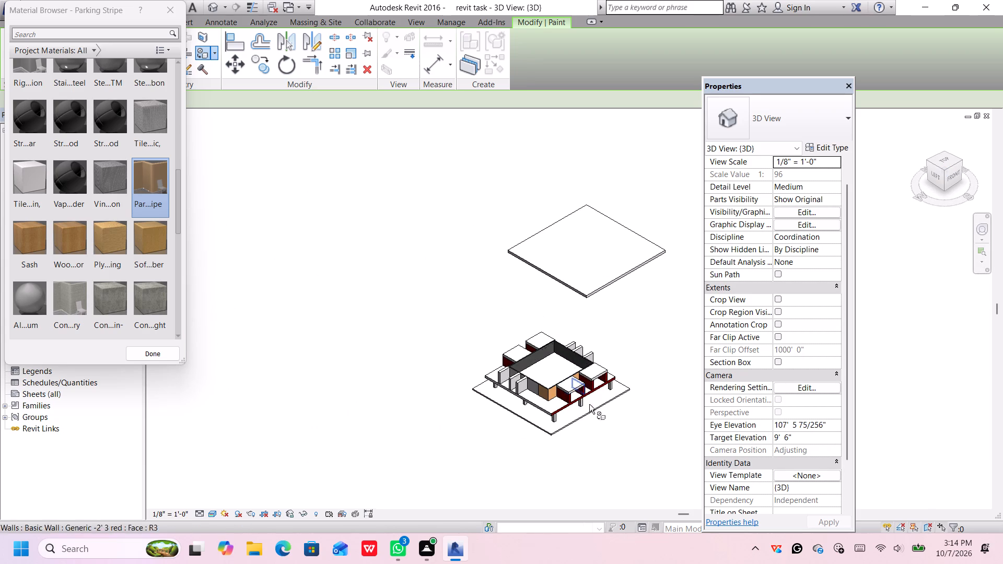
{"action": "scroll", "coordinate": [550, 400], "scroll_direction": "up", "scroll_amount": 10}
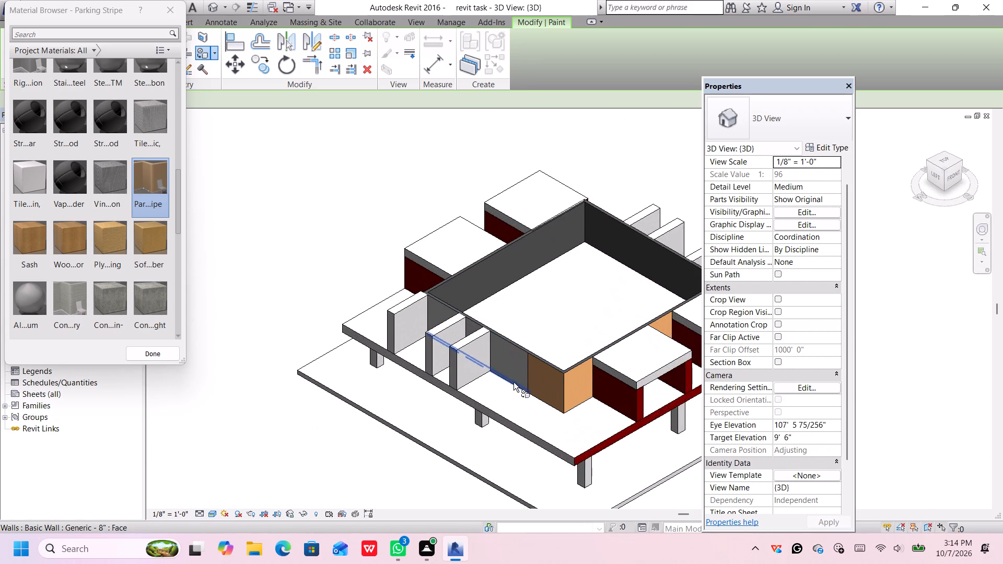
{"action": "middle_click_drag", "start_coordinate": [517, 378], "coordinate": [453, 317]}
{"action": "scroll", "coordinate": [446, 321], "scroll_direction": "up", "scroll_amount": 2}
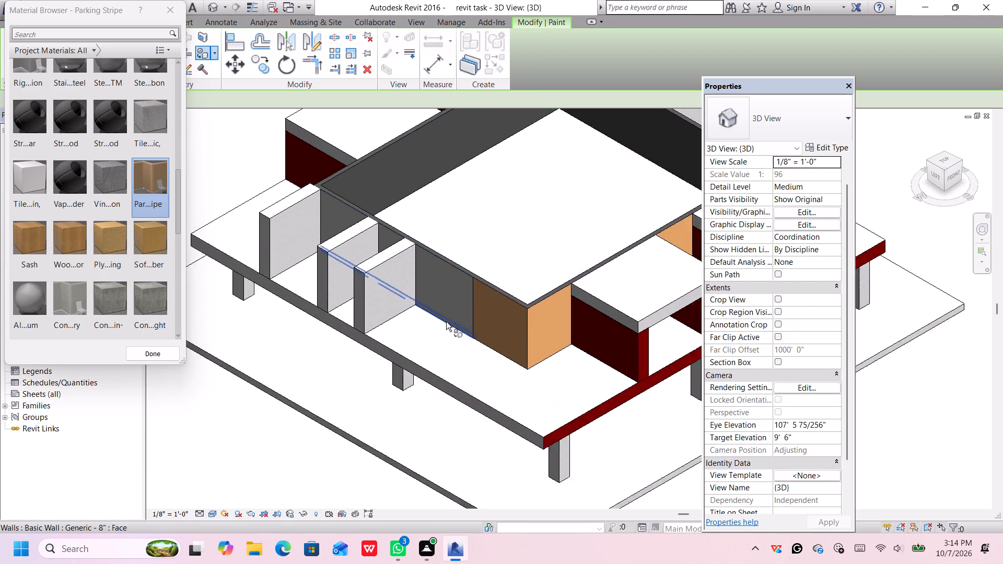
{"action": "scroll", "coordinate": [446, 322], "scroll_direction": "up", "scroll_amount": 5}
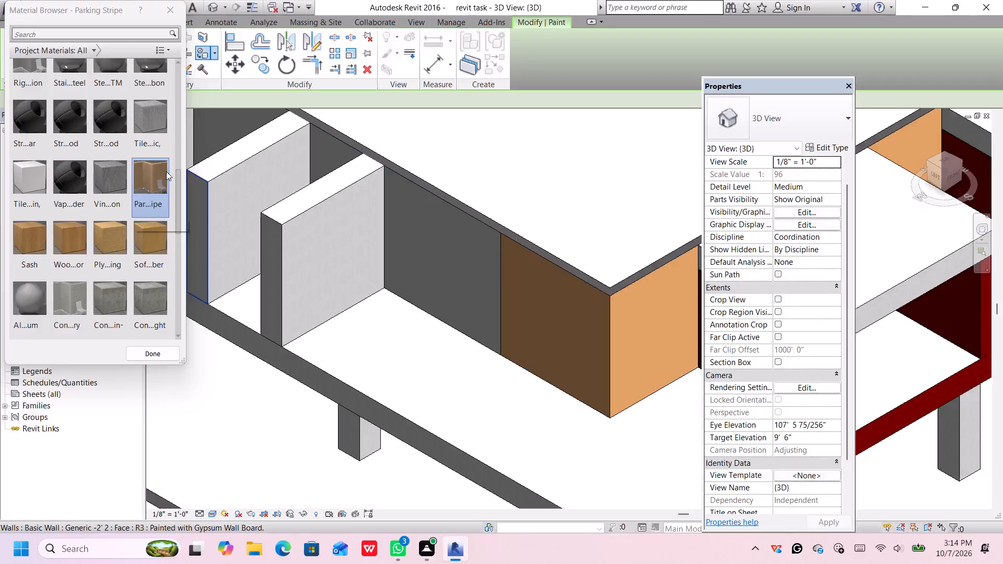
{"action": "left_click", "coordinate": [34, 182]}
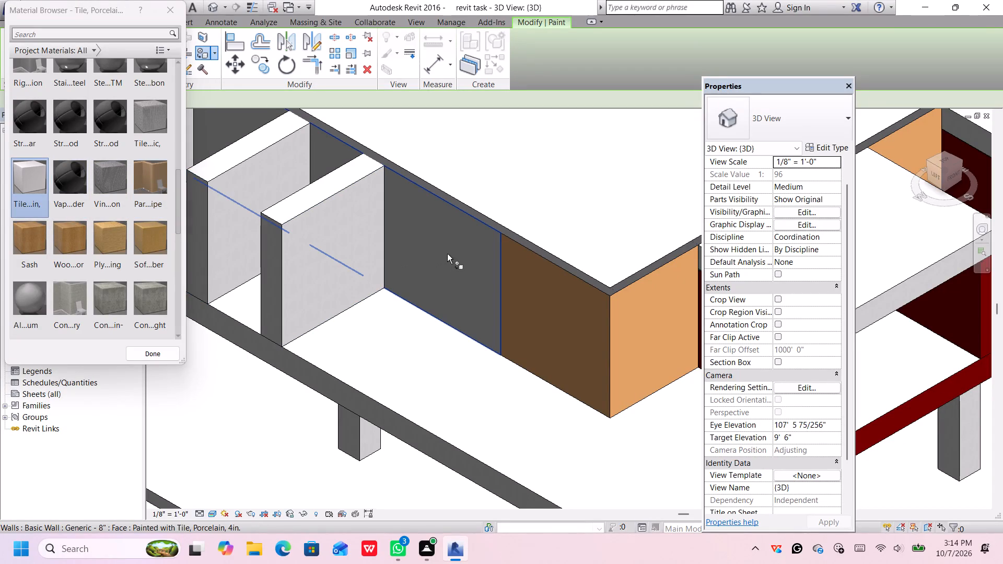
{"action": "left_click", "coordinate": [447, 254]}
From the Front-Right corner view, paint the outer face of the Right-side Level 2 enclosure wall segment behind the fins with Tile, Porcelain, 4in.
{"action": "scroll", "coordinate": [447, 254], "scroll_direction": "down", "scroll_amount": 6}
{"action": "middle_click_drag", "start_coordinate": [540, 260], "coordinate": [385, 295]}
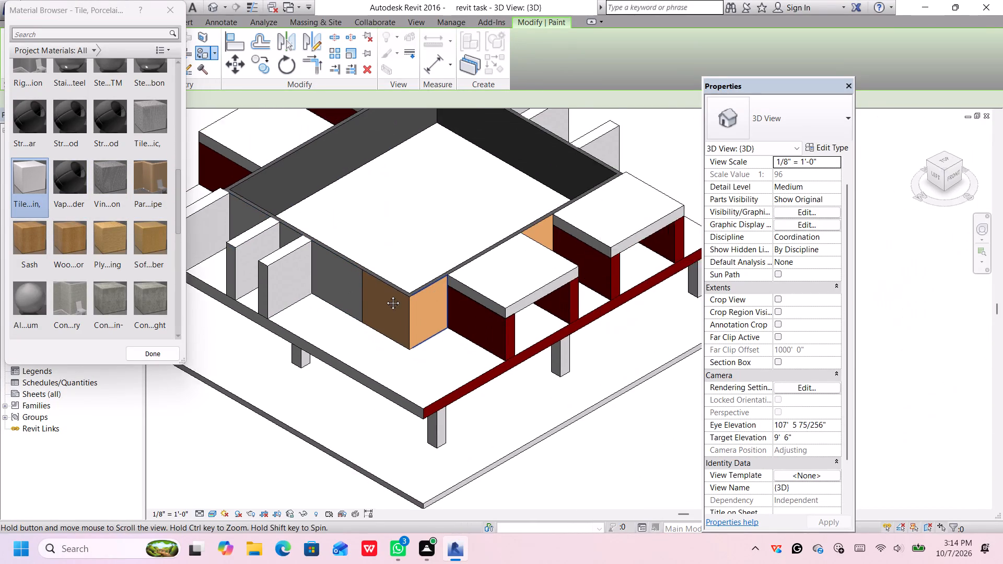
{"action": "middle_click_drag", "start_coordinate": [385, 295], "coordinate": [347, 301]}
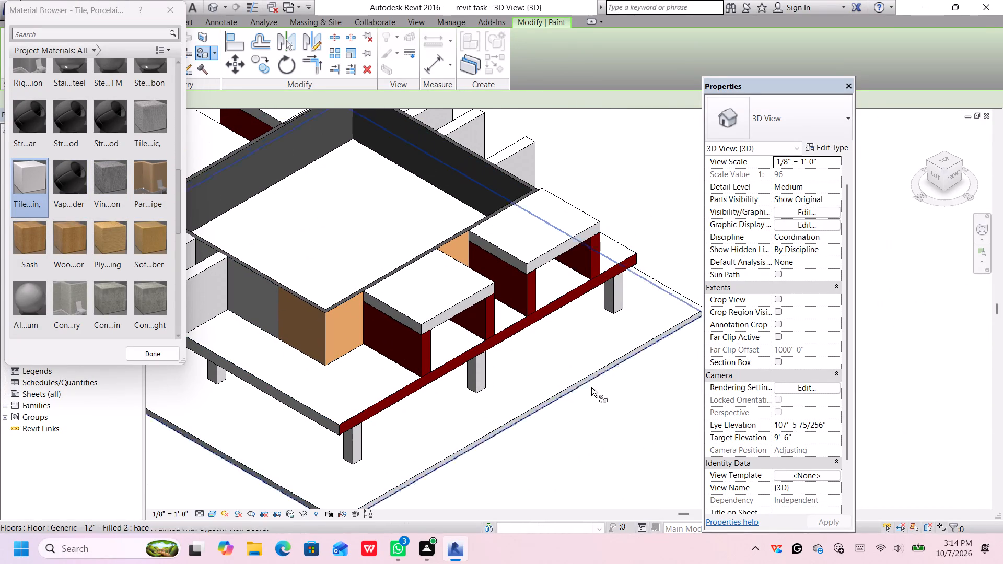
{"action": "middle_click_drag", "start_coordinate": [593, 404], "coordinate": [498, 422]}
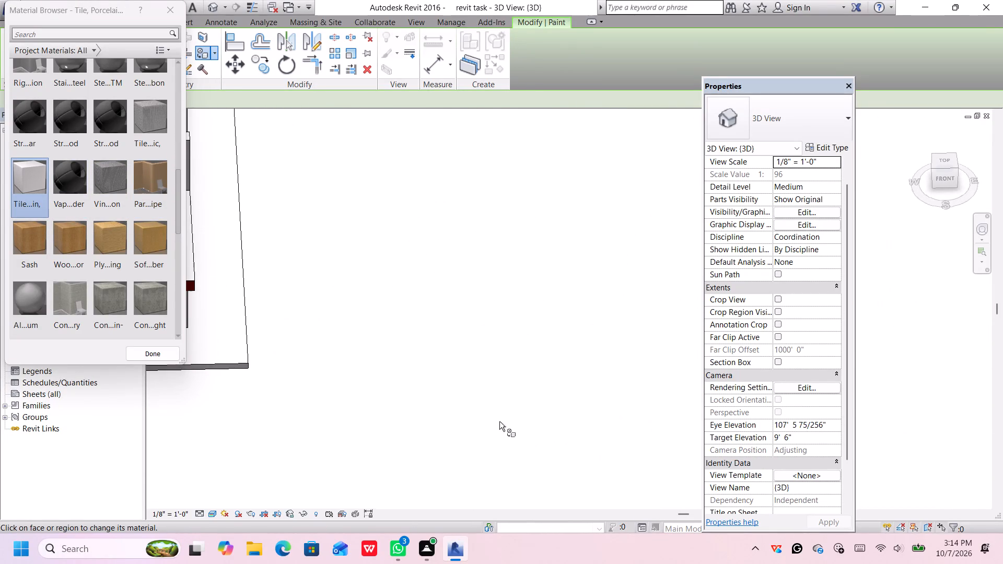
{"action": "scroll", "coordinate": [422, 290], "scroll_direction": "down", "scroll_amount": 5}
{"action": "middle_click_drag", "start_coordinate": [425, 292], "coordinate": [633, 356]}
{"action": "scroll", "coordinate": [633, 356], "scroll_direction": "down", "scroll_amount": 1}
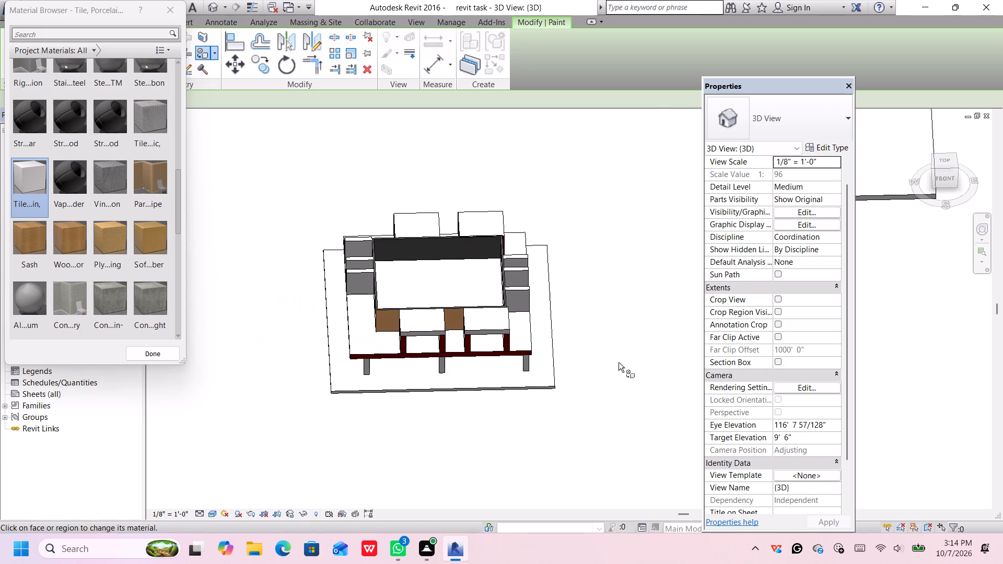
{"action": "scroll", "coordinate": [619, 362], "scroll_direction": "up", "scroll_amount": 1, "text": "shift"}
{"action": "middle_click_drag", "start_coordinate": [619, 363], "coordinate": [569, 360], "text": "shift"}
{"action": "middle_click_drag", "start_coordinate": [549, 278], "coordinate": [549, 279], "text": "shift"}
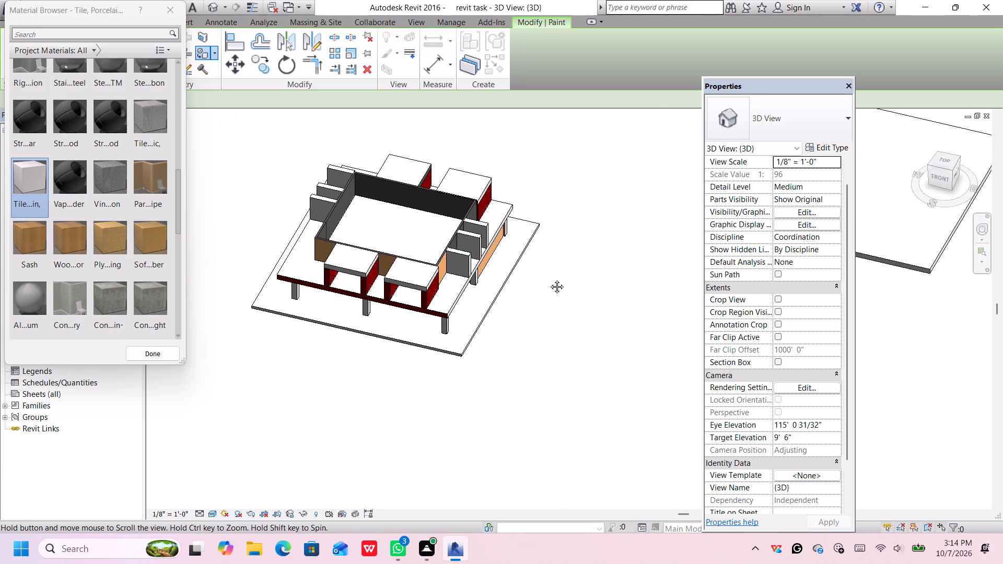
{"action": "middle_click_drag", "start_coordinate": [549, 279], "coordinate": [497, 252], "text": "shift"}
{"action": "middle_click", "coordinate": [497, 251], "text": "shift"}
{"action": "middle_click_drag", "start_coordinate": [496, 257], "coordinate": [543, 410]}
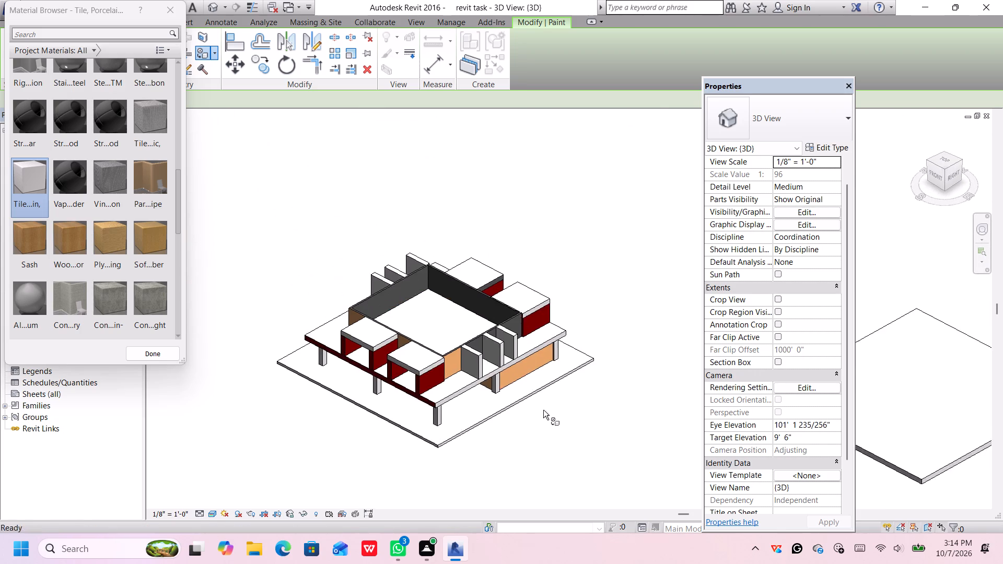
{"action": "scroll", "coordinate": [543, 410], "scroll_direction": "up", "scroll_amount": 2}
{"action": "scroll", "coordinate": [474, 344], "scroll_direction": "up", "scroll_amount": 8}
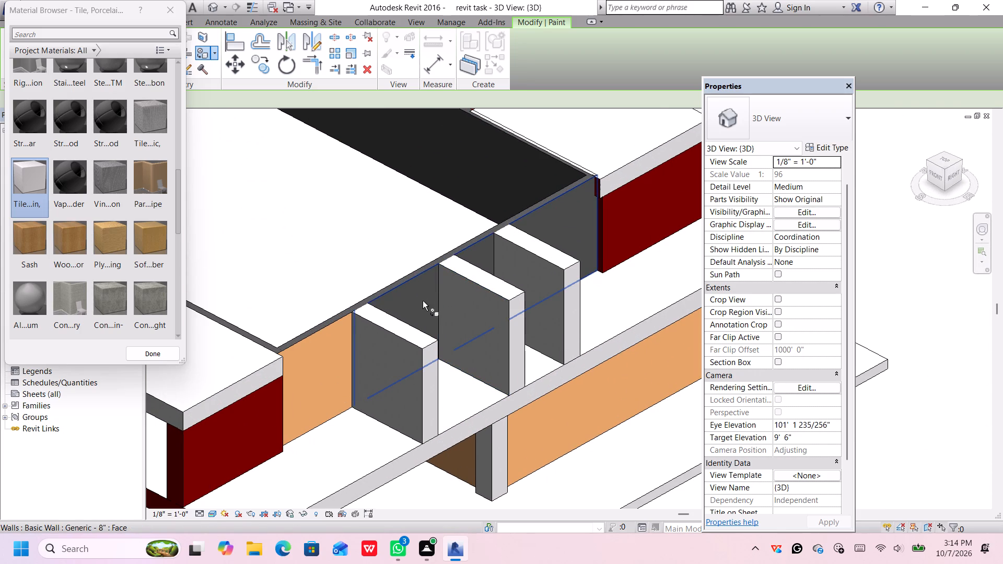
{"action": "left_click", "coordinate": [420, 302]}
Paint the inner faces of the Back and Left-side Level 2 enclosure walls, long and corner segments, with Tile, Porcelain, 4in.
{"action": "scroll", "coordinate": [457, 281], "scroll_direction": "down", "scroll_amount": 4}
{"action": "middle_click_drag", "start_coordinate": [511, 269], "coordinate": [599, 334]}
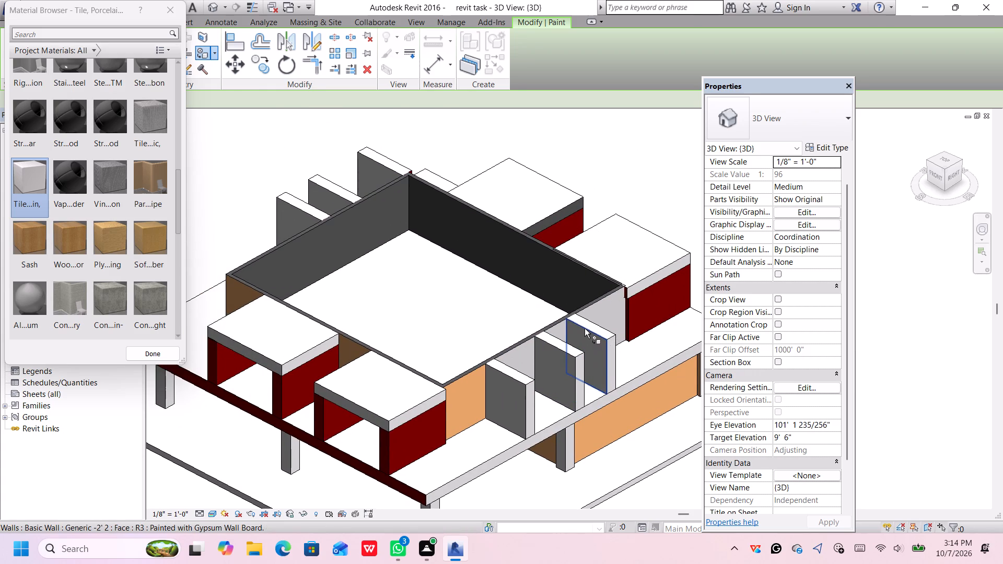
{"action": "left_click", "coordinate": [493, 248]}
{"action": "left_click", "coordinate": [424, 227]}
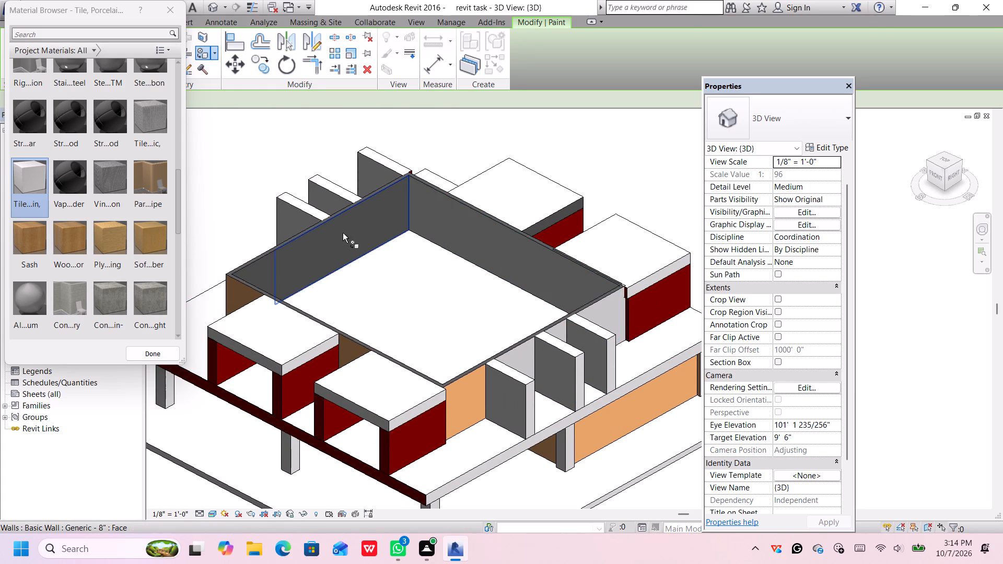
{"action": "left_click", "coordinate": [342, 232]}
{"action": "left_click", "coordinate": [264, 270]}
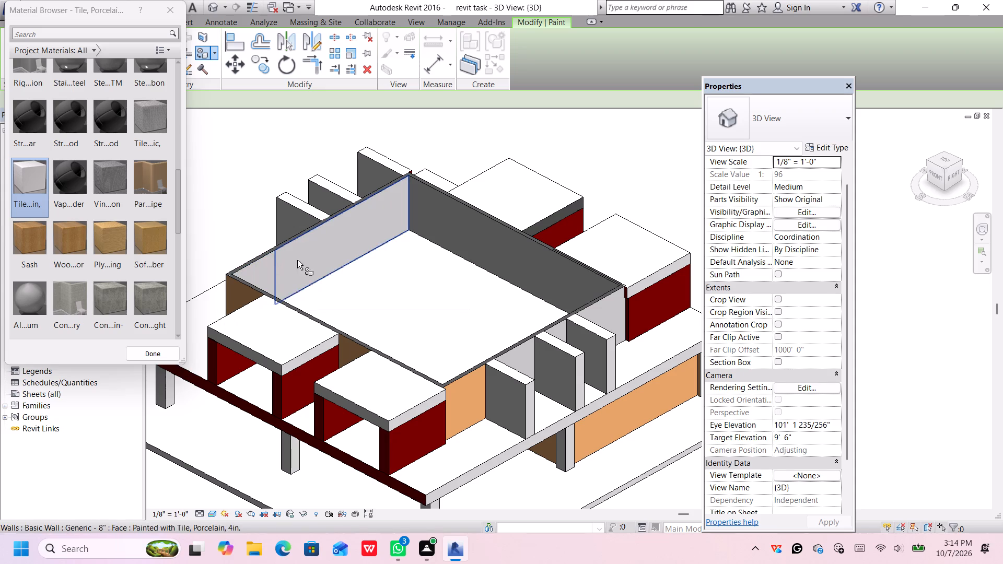
Paint the top faces of the Left-side Level 2 enclosure wall's corner and long segments with Tile, Porcelain, 4in.
{"action": "scroll", "coordinate": [263, 241], "scroll_direction": "up", "scroll_amount": 6}
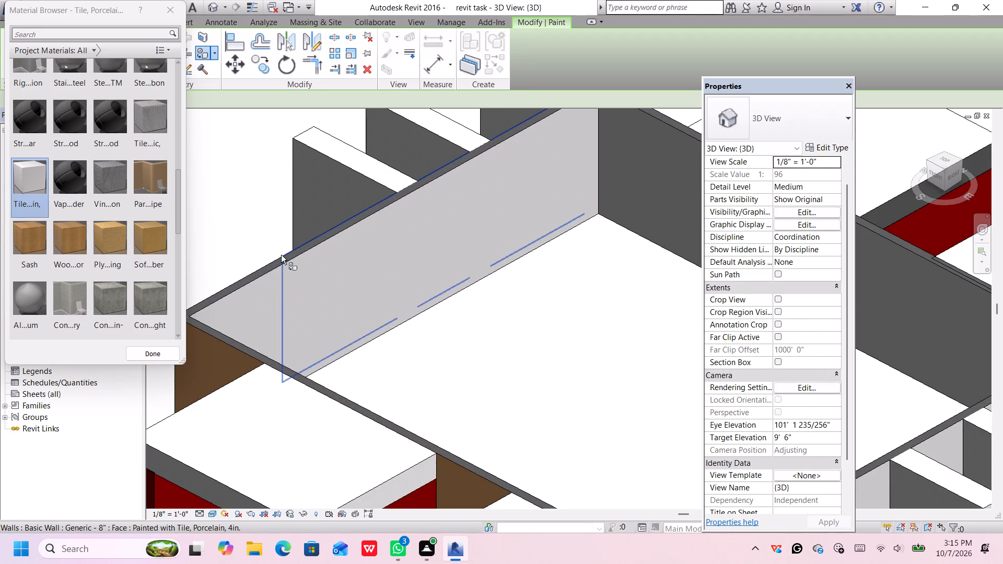
{"action": "scroll", "coordinate": [280, 261], "scroll_direction": "up", "scroll_amount": 7}
{"action": "left_click", "coordinate": [284, 261]}
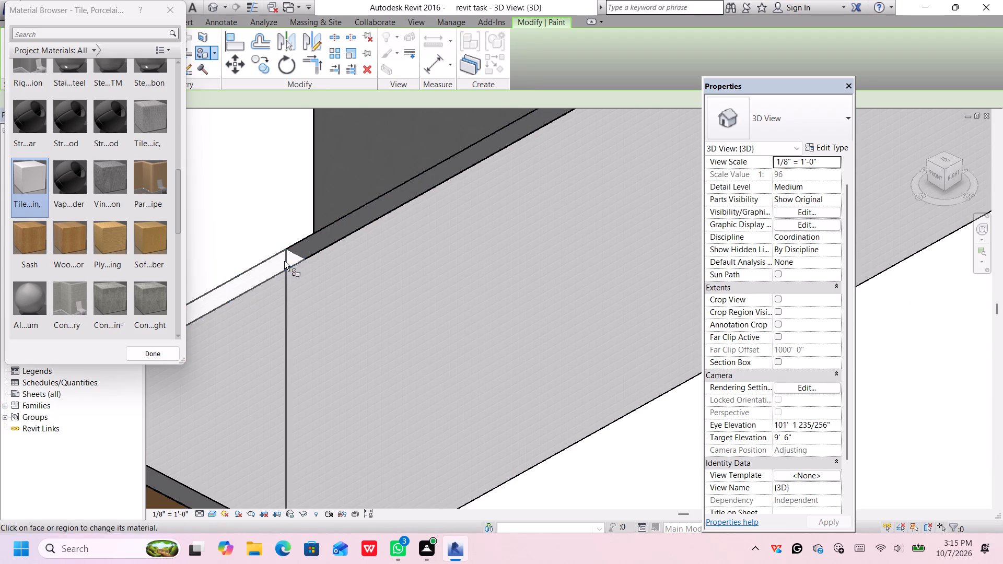
{"action": "left_click", "coordinate": [306, 246]}
{"action": "scroll", "coordinate": [305, 254], "scroll_direction": "down", "scroll_amount": 6}
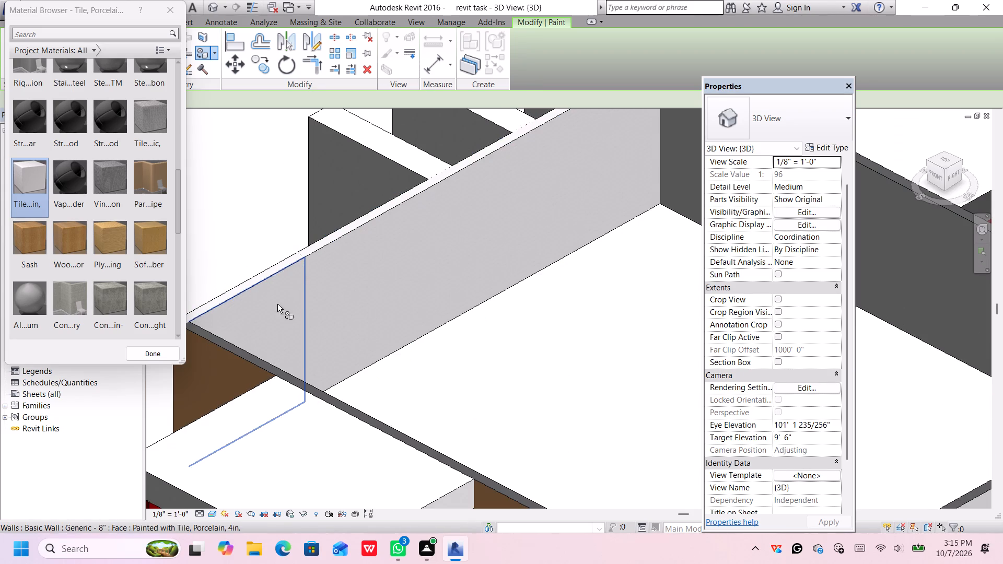
Paint the top faces of the Front Level 2 enclosure wall's corner segment and remaining long segment with Tile, Porcelain, 4in.
{"action": "middle_click_drag", "start_coordinate": [275, 313], "coordinate": [292, 263]}
{"action": "scroll", "coordinate": [232, 300], "scroll_direction": "up", "scroll_amount": 6}
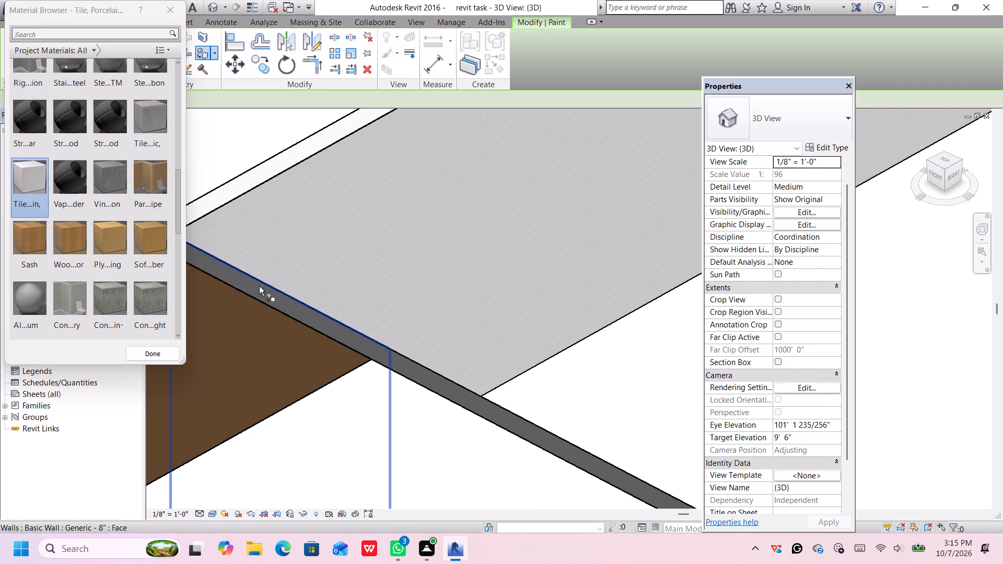
{"action": "left_click", "coordinate": [261, 290]}
{"action": "scroll", "coordinate": [299, 315], "scroll_direction": "down", "scroll_amount": 3}
{"action": "middle_click_drag", "start_coordinate": [298, 315], "coordinate": [254, 279]}
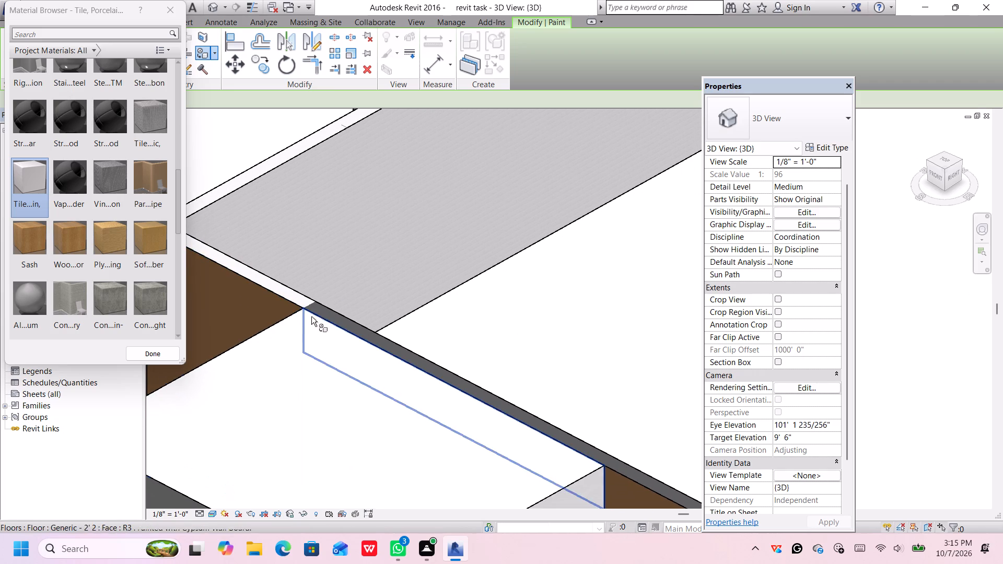
{"action": "left_click", "coordinate": [336, 316]}
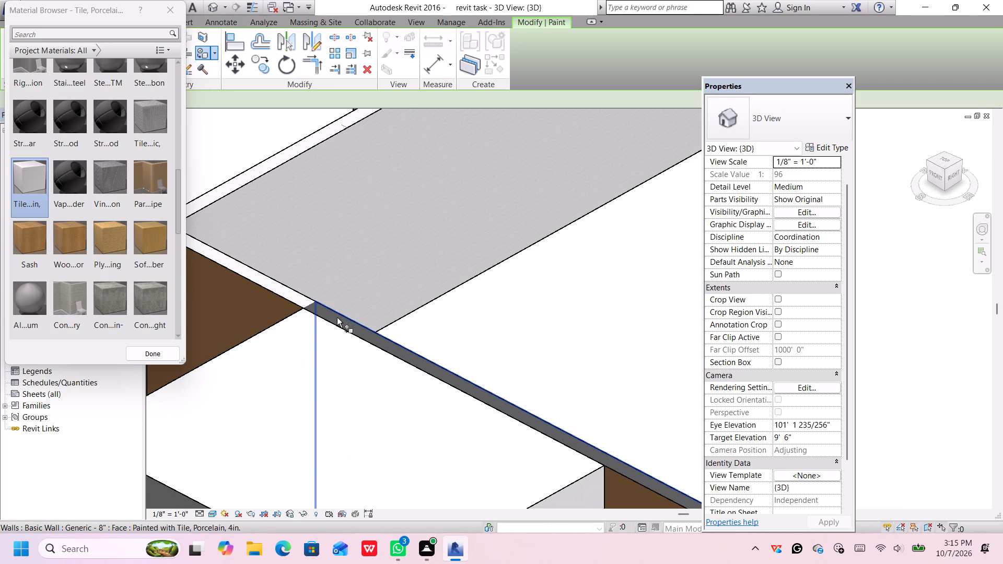
{"action": "scroll", "coordinate": [338, 321], "scroll_direction": "up", "scroll_amount": 5}
{"action": "left_click", "coordinate": [340, 324]}
{"action": "scroll", "coordinate": [343, 324], "scroll_direction": "down", "scroll_amount": 6}
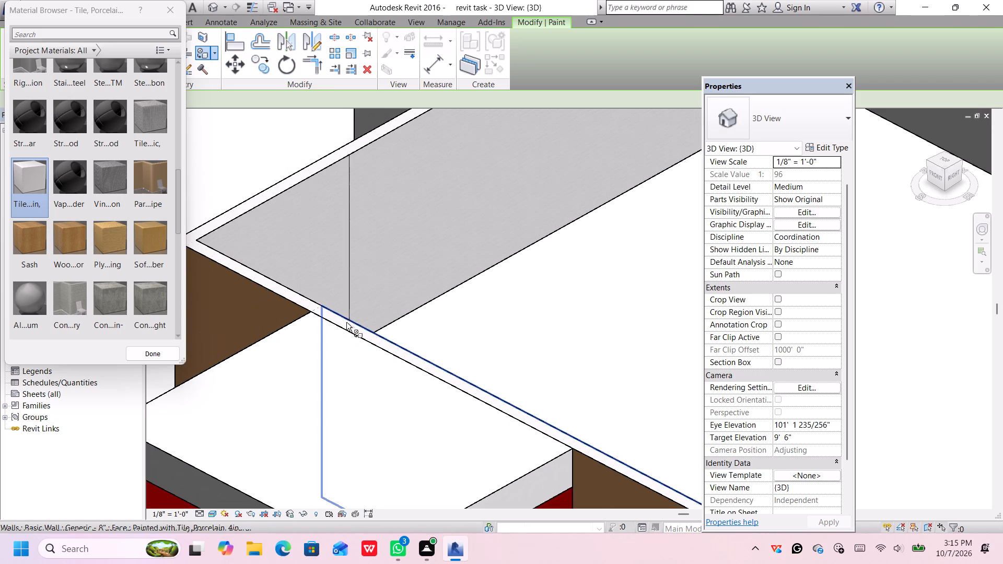
Paint the top faces of the Right-side Level 2 enclosure wall's Front-Right corner segment and long segment with Tile, Porcelain, 4in.
{"action": "middle_click_drag", "start_coordinate": [377, 334], "coordinate": [244, 190]}
{"action": "scroll", "coordinate": [494, 313], "scroll_direction": "down", "scroll_amount": 3}
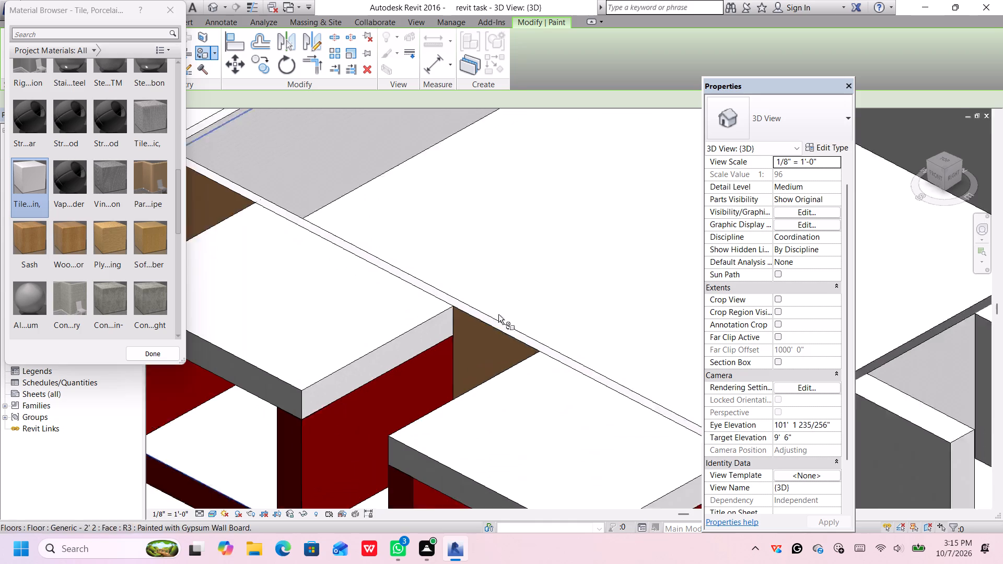
{"action": "middle_click_drag", "start_coordinate": [557, 332], "coordinate": [231, 315]}
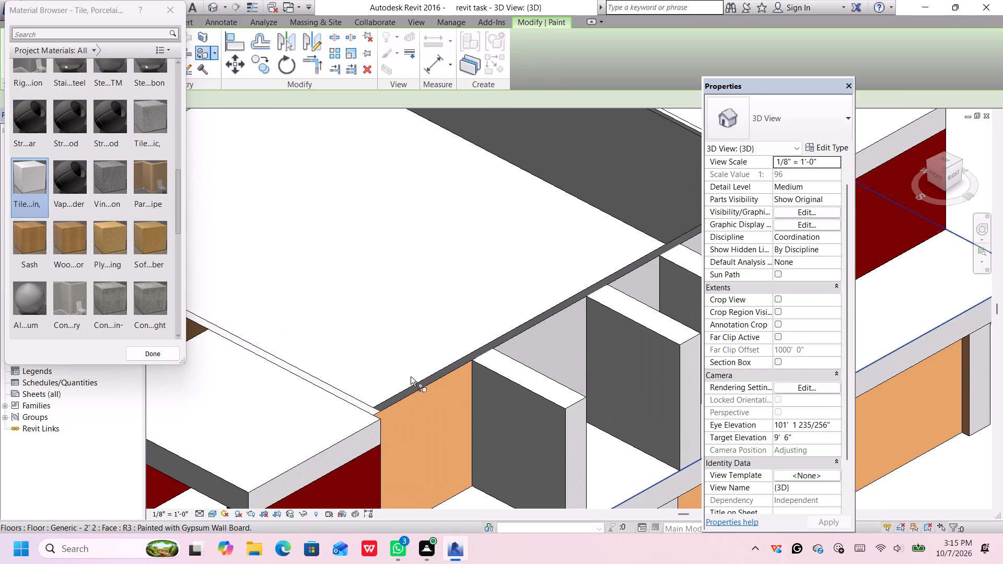
{"action": "scroll", "coordinate": [411, 379], "scroll_direction": "up", "scroll_amount": 4}
{"action": "left_click", "coordinate": [414, 390]}
{"action": "scroll", "coordinate": [415, 392], "scroll_direction": "up", "scroll_amount": 5}
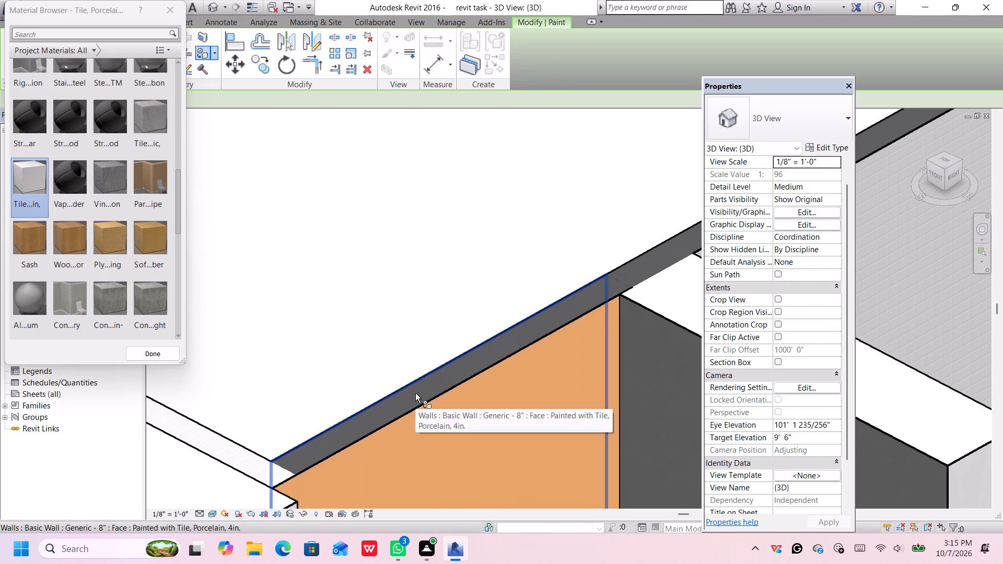
{"action": "left_click", "coordinate": [416, 394]}
{"action": "middle_click_drag", "start_coordinate": [538, 323], "coordinate": [110, 440]}
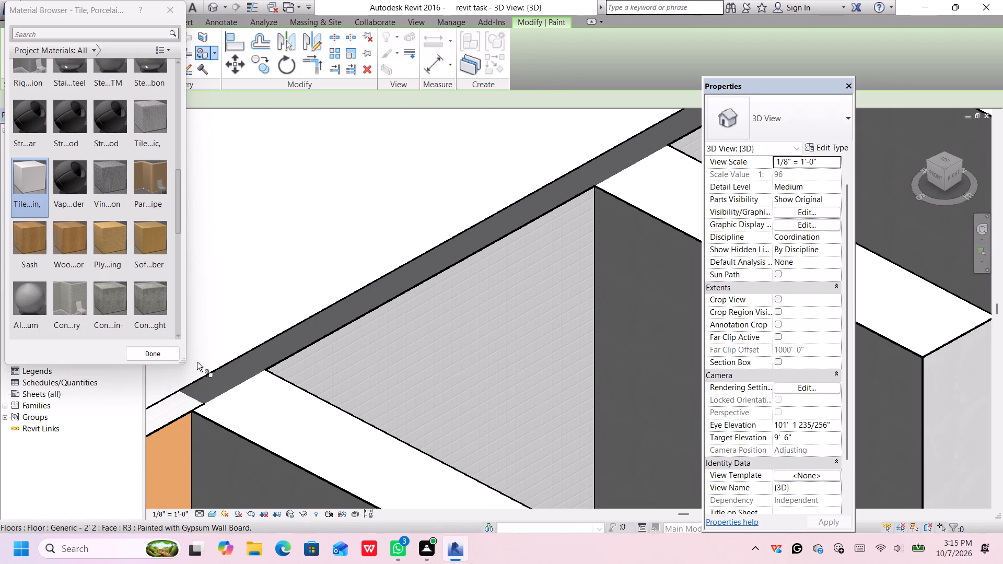
{"action": "left_click", "coordinate": [256, 360]}
Paint the top faces of the Back Level 2 enclosure wall's long segment and Back-Left corner segment with Tile, Porcelain, 4in.
{"action": "scroll", "coordinate": [285, 361], "scroll_direction": "down", "scroll_amount": 7}
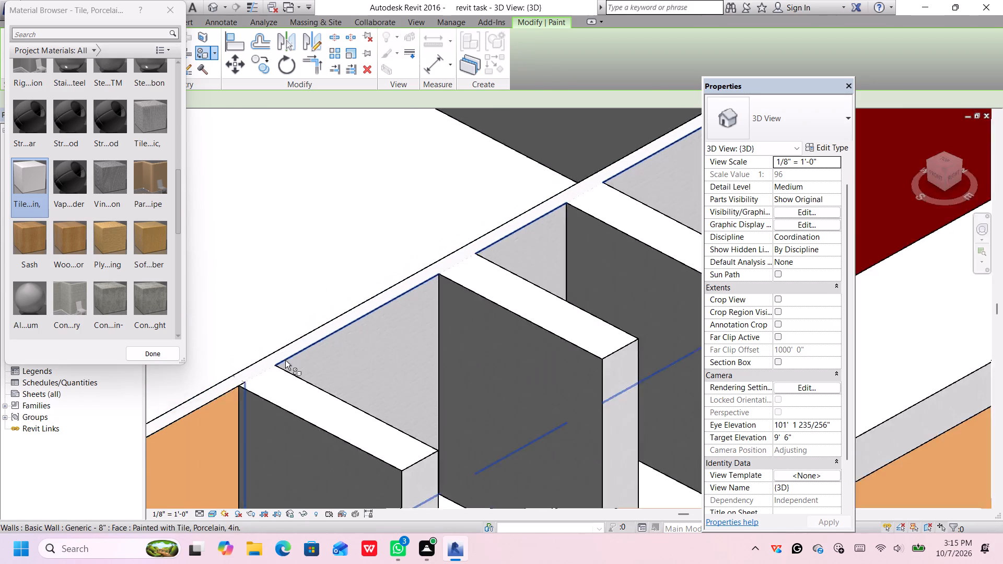
{"action": "scroll", "coordinate": [287, 358], "scroll_direction": "down", "scroll_amount": 5}
{"action": "middle_click_drag", "start_coordinate": [372, 262], "coordinate": [447, 339]}
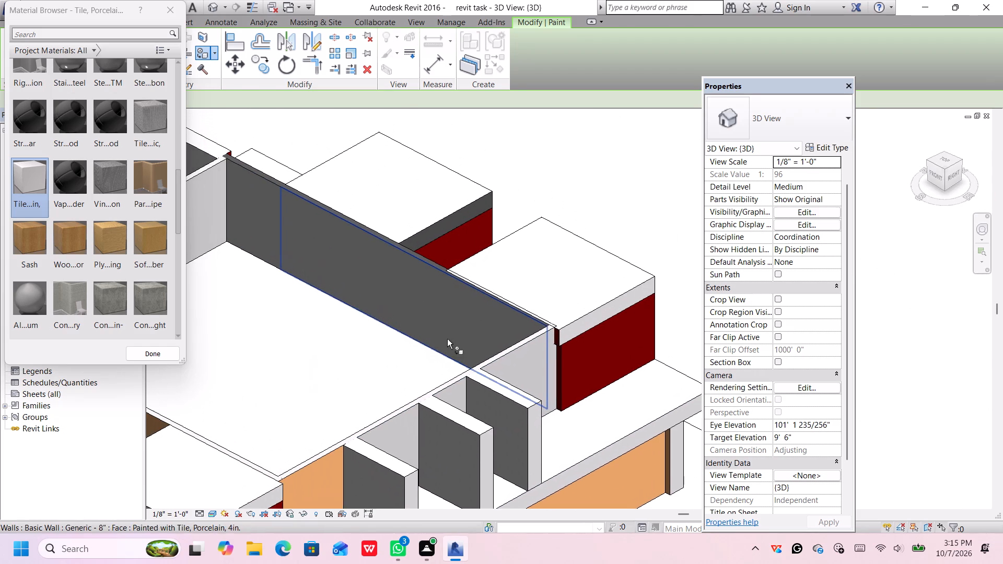
{"action": "left_click", "coordinate": [429, 319]}
{"action": "middle_click_drag", "start_coordinate": [269, 249], "coordinate": [374, 305]}
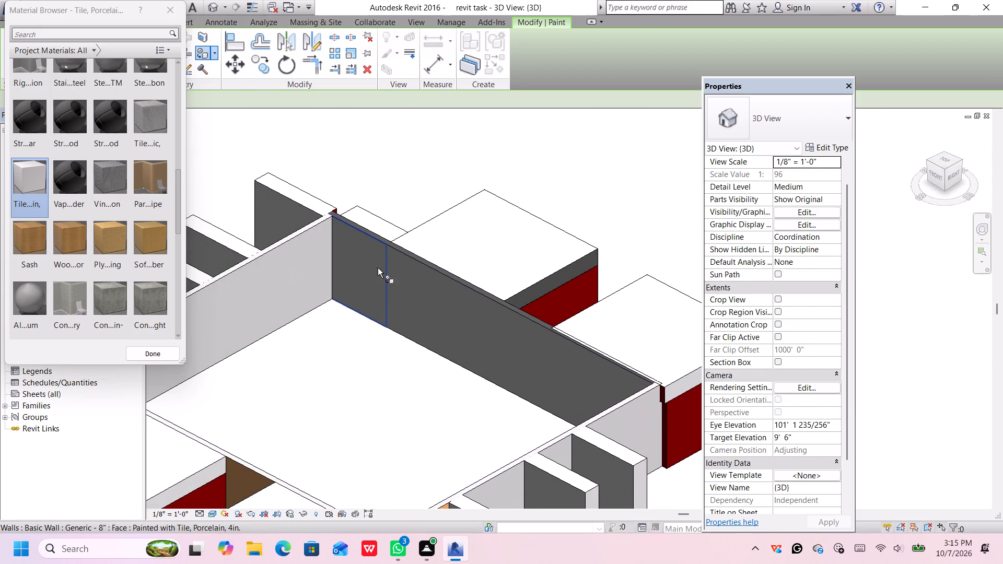
{"action": "scroll", "coordinate": [389, 254], "scroll_direction": "up", "scroll_amount": 10}
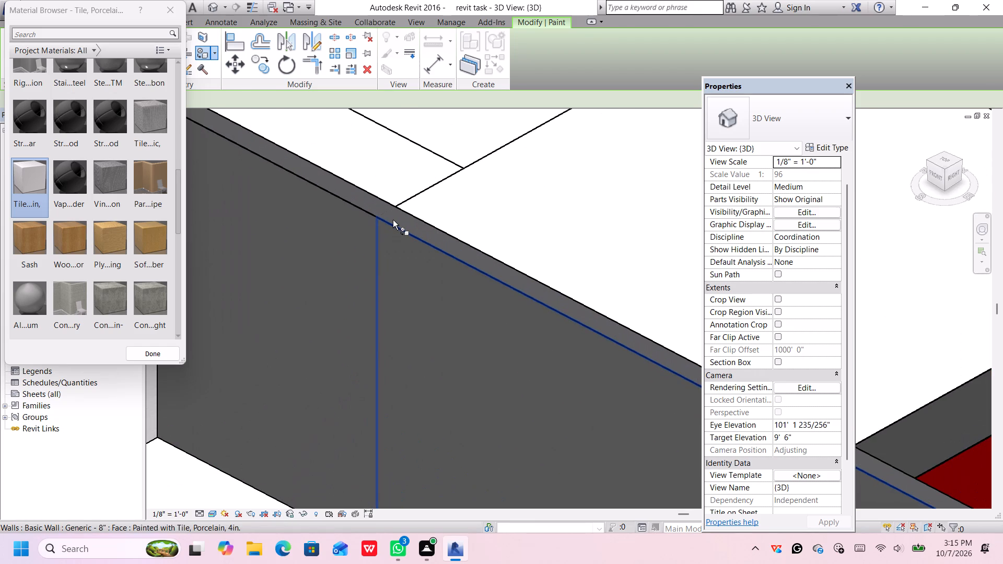
{"action": "left_click", "coordinate": [393, 220]}
{"action": "scroll", "coordinate": [398, 220], "scroll_direction": "up", "scroll_amount": 5}
{"action": "left_click", "coordinate": [399, 224]}
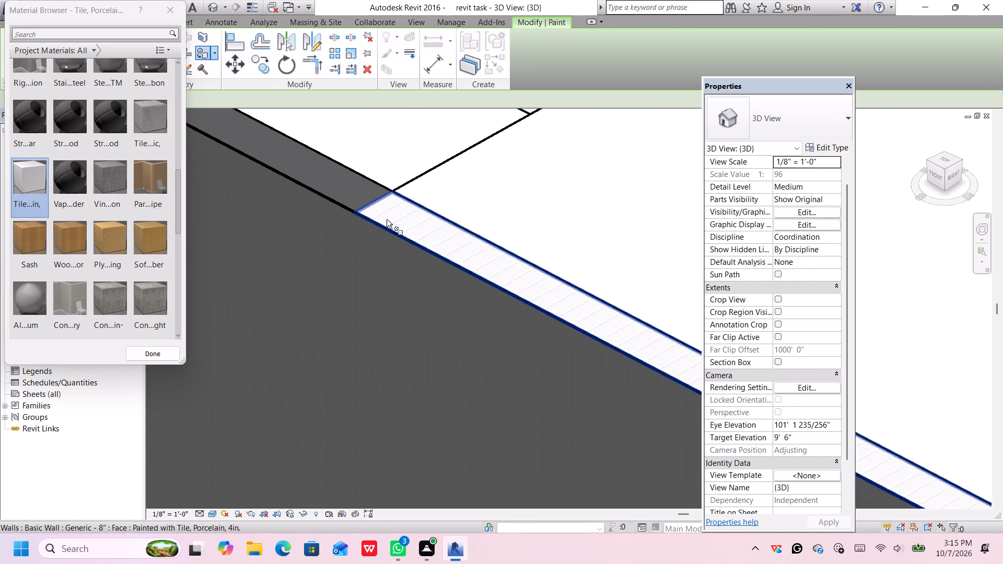
{"action": "left_click", "coordinate": [352, 189]}
{"action": "scroll", "coordinate": [352, 196], "scroll_direction": "down", "scroll_amount": 11}
{"action": "middle_click_drag", "start_coordinate": [349, 220], "coordinate": [351, 220]}
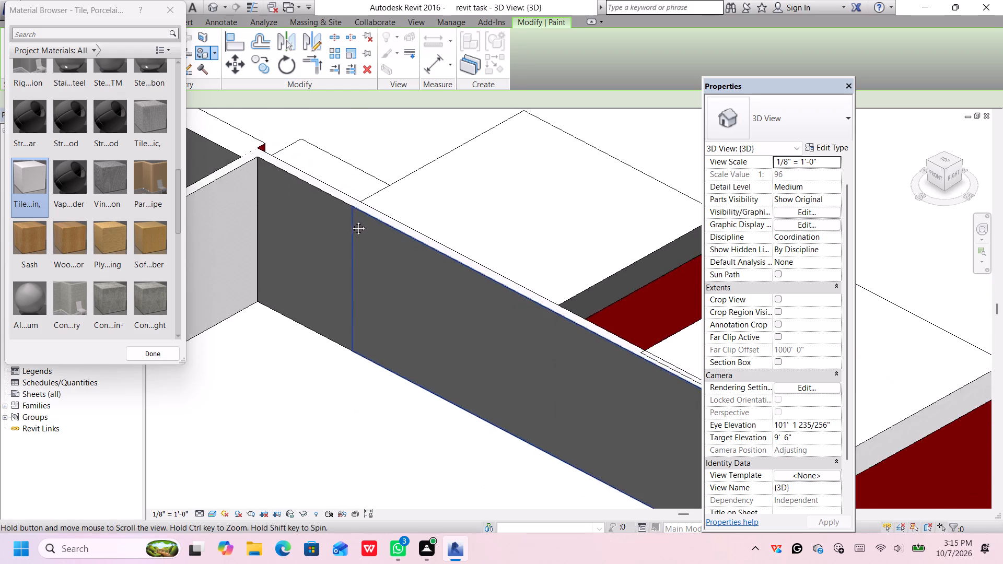
Paint the inner faces of the Back Level 2 enclosure wall's Back-Left corner segment and long segment with Tile, Porcelain, 4in.
{"action": "middle_click_drag", "start_coordinate": [351, 220], "coordinate": [388, 272]}
{"action": "scroll", "coordinate": [329, 304], "scroll_direction": "up", "scroll_amount": 7}
{"action": "left_click", "coordinate": [343, 298]}
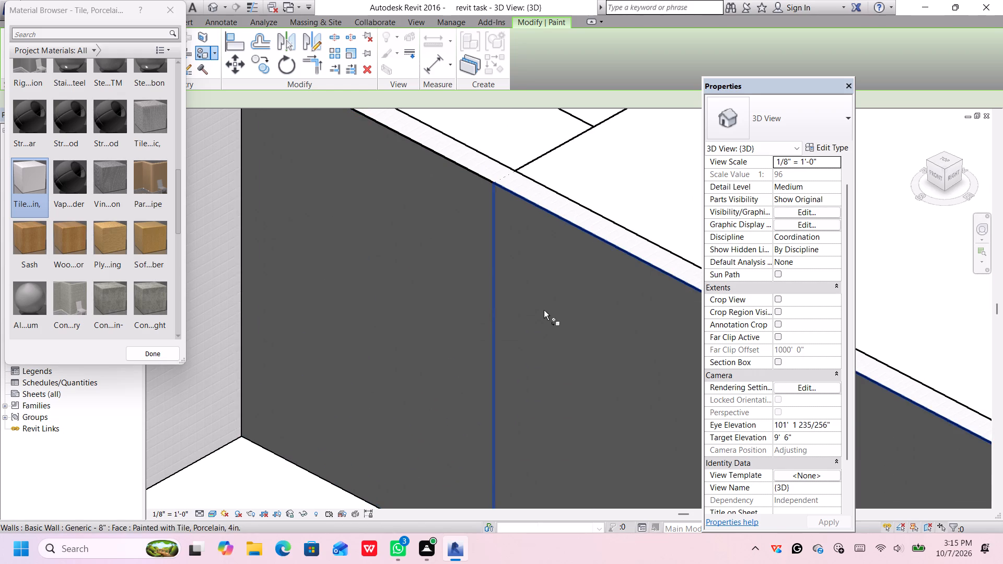
{"action": "left_click", "coordinate": [544, 311]}
Examine the painted enclosure walls from the Front-Right and Back-Right corners, and leave the Paint tool.
{"action": "scroll", "coordinate": [406, 369], "scroll_direction": "up", "scroll_amount": 7}
{"action": "scroll", "coordinate": [406, 369], "scroll_direction": "down", "scroll_amount": 6}
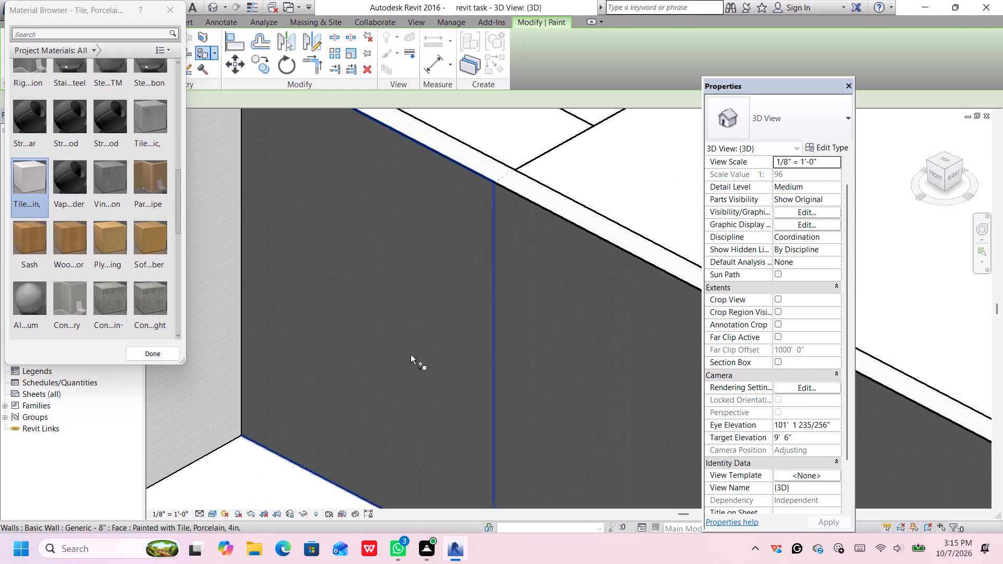
{"action": "scroll", "coordinate": [411, 355], "scroll_direction": "down", "scroll_amount": 8}
{"action": "middle_click_drag", "start_coordinate": [425, 377], "coordinate": [335, 139]}
{"action": "scroll", "coordinate": [362, 210], "scroll_direction": "down", "scroll_amount": 4}
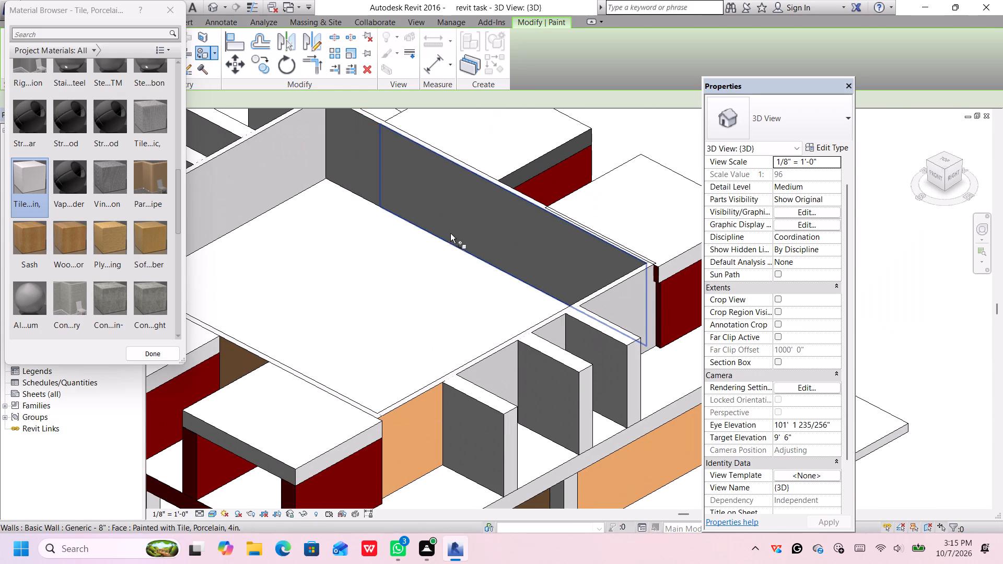
{"action": "middle_click_drag", "start_coordinate": [428, 261], "coordinate": [563, 278]}
{"action": "scroll", "coordinate": [543, 283], "scroll_direction": "down", "scroll_amount": 2}
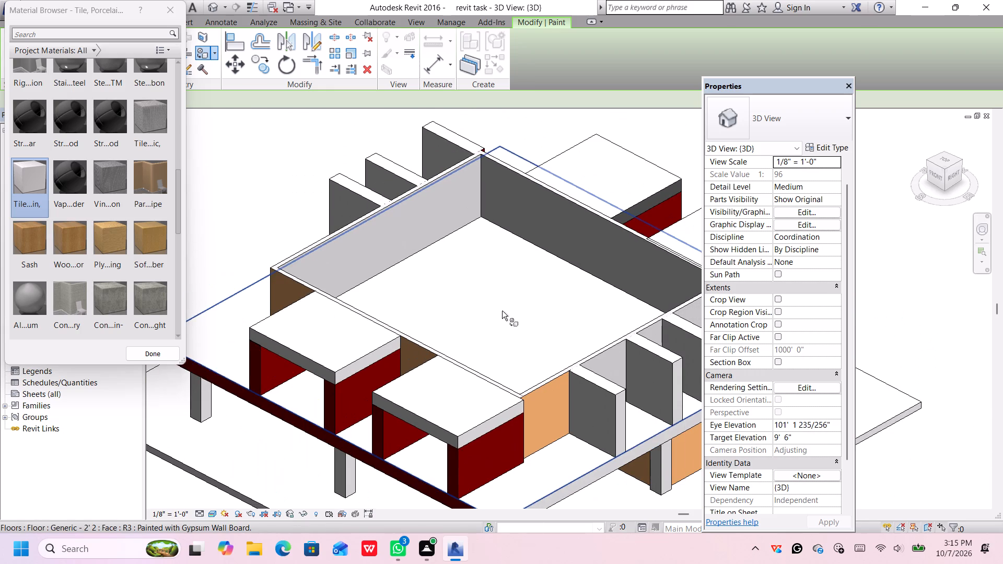
{"action": "middle_click_drag", "start_coordinate": [502, 310], "coordinate": [493, 289]}
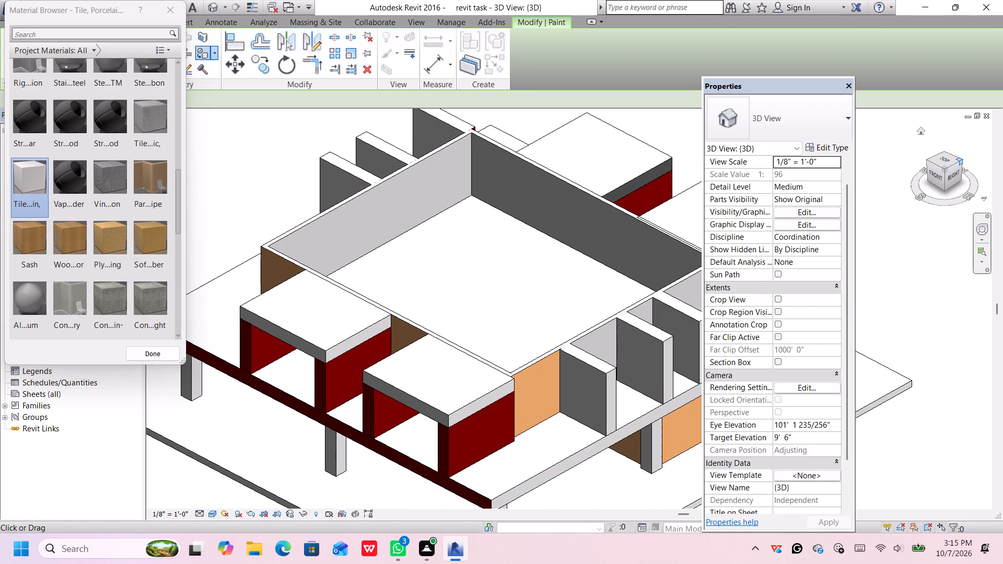
{"action": "left_click", "coordinate": [962, 159]}
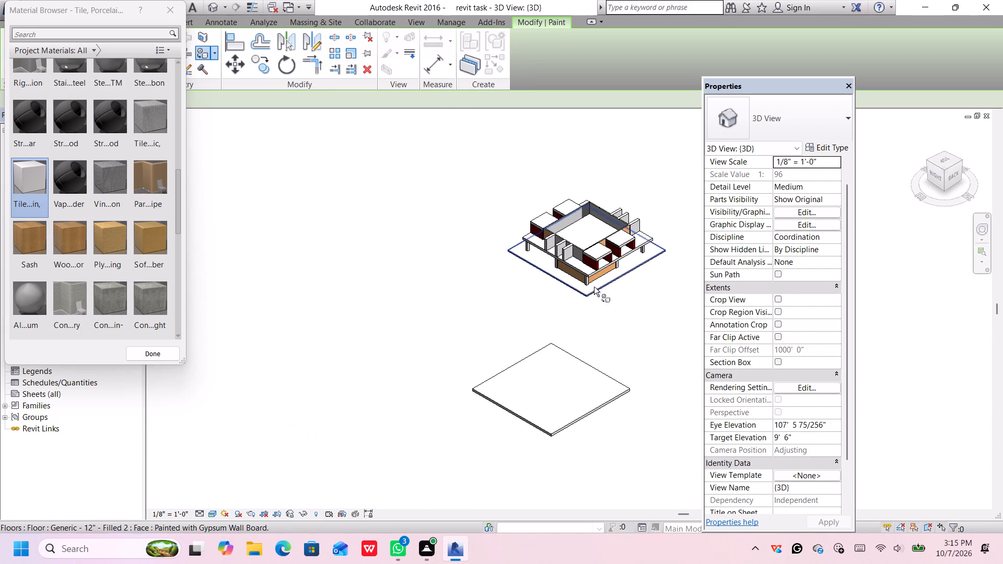
{"action": "scroll", "coordinate": [579, 282], "scroll_direction": "up", "scroll_amount": 5}
{"action": "middle_click_drag", "start_coordinate": [569, 237], "coordinate": [502, 363]}
{"action": "scroll", "coordinate": [467, 345], "scroll_direction": "up", "scroll_amount": 3}
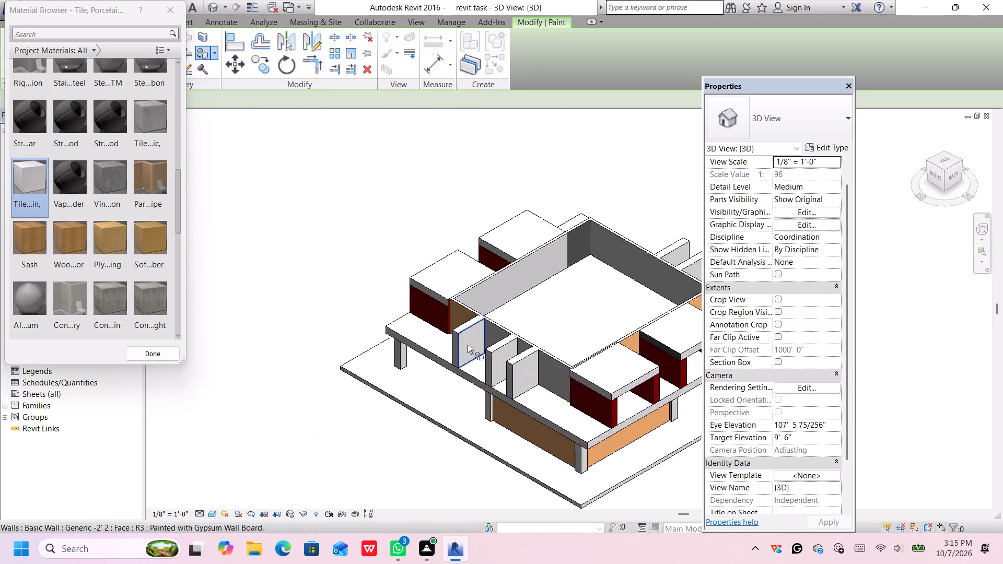
{"action": "scroll", "coordinate": [468, 345], "scroll_direction": "up", "scroll_amount": 3}
{"action": "middle_click_drag", "start_coordinate": [530, 373], "coordinate": [439, 315]}
{"action": "scroll", "coordinate": [472, 330], "scroll_direction": "up", "scroll_amount": 1}
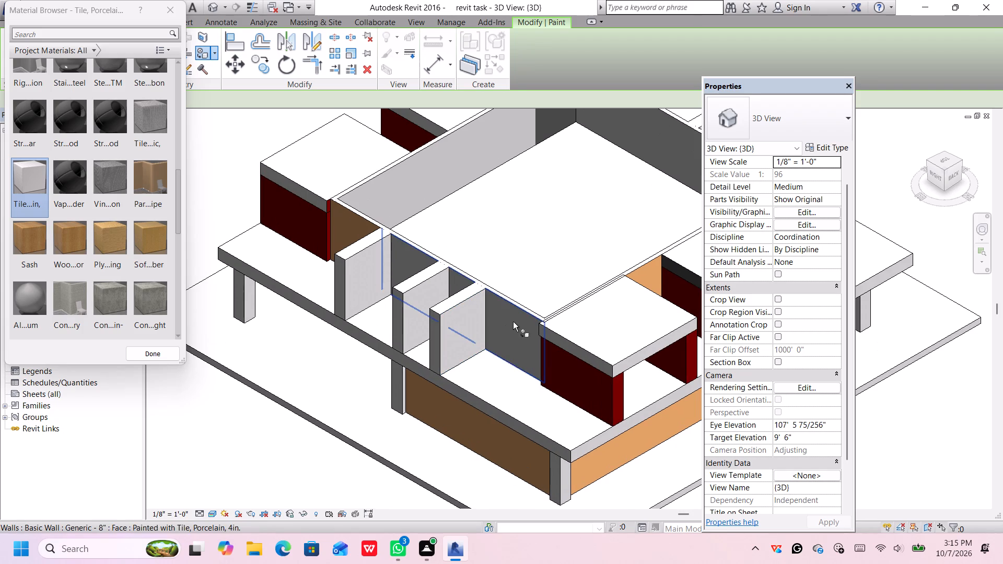
{"action": "scroll", "coordinate": [563, 311], "scroll_direction": "up", "scroll_amount": 1}
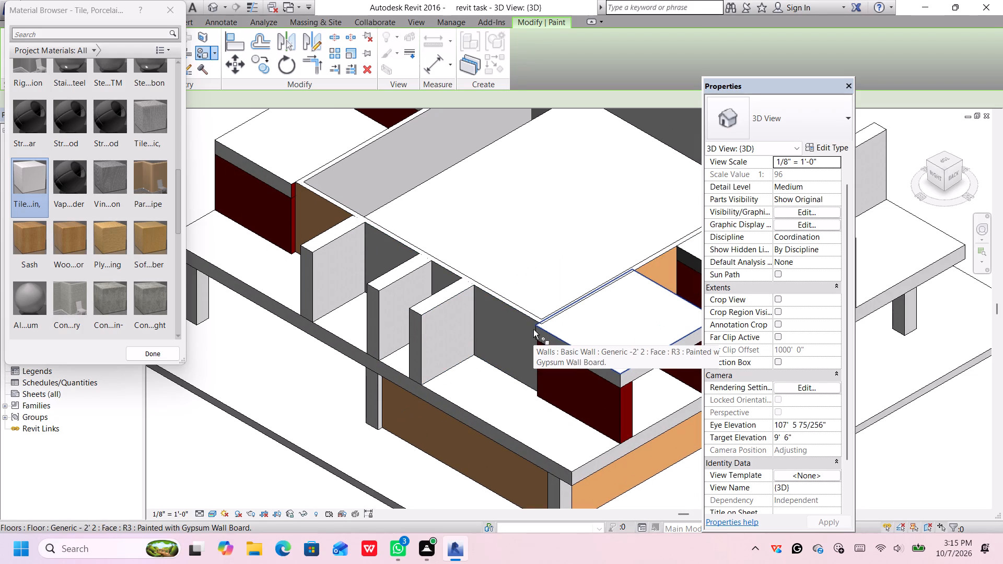
{"action": "key", "text": "Return"}
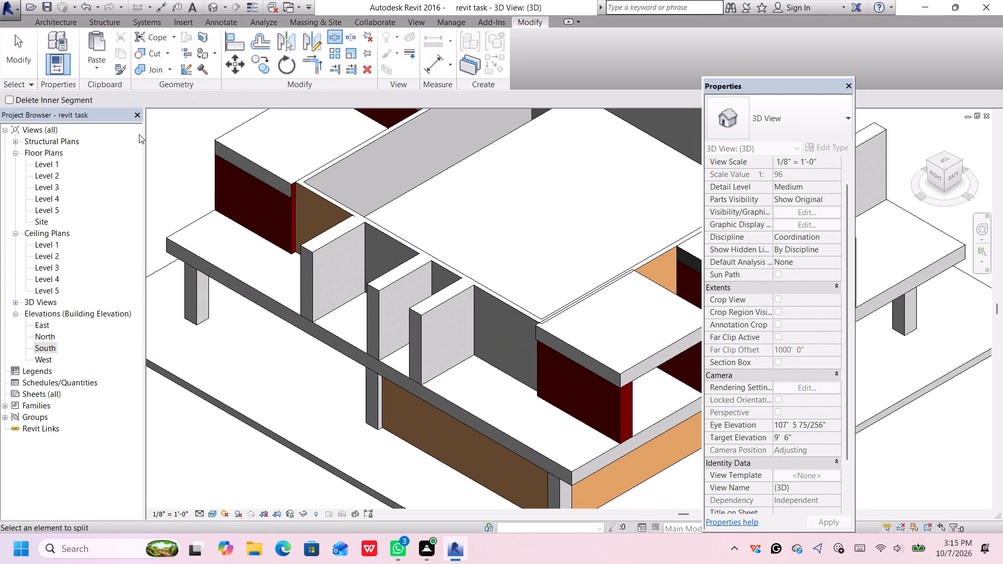
{"action": "key", "text": "Escape"}
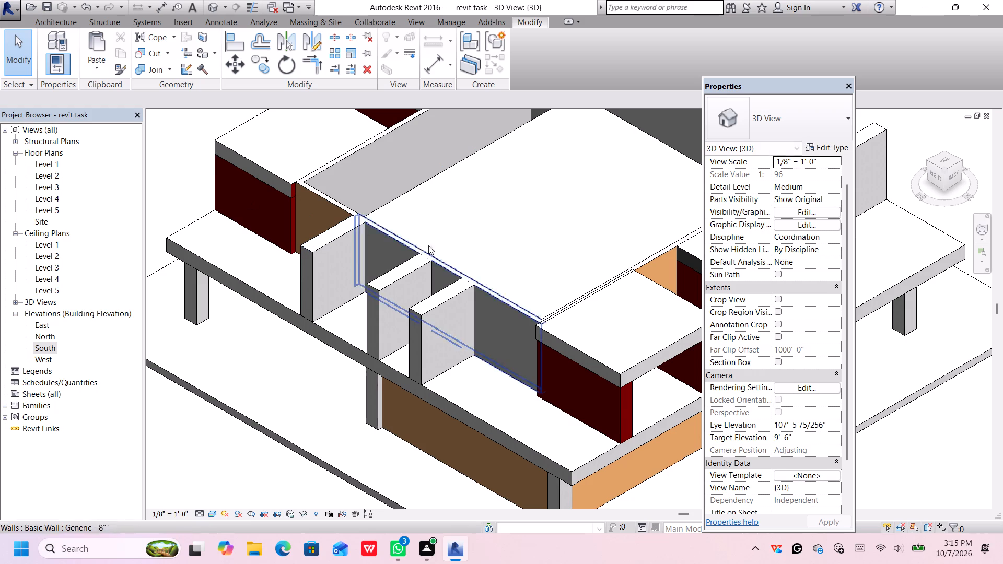
{"action": "scroll", "coordinate": [477, 261], "scroll_direction": "down", "scroll_amount": 3}
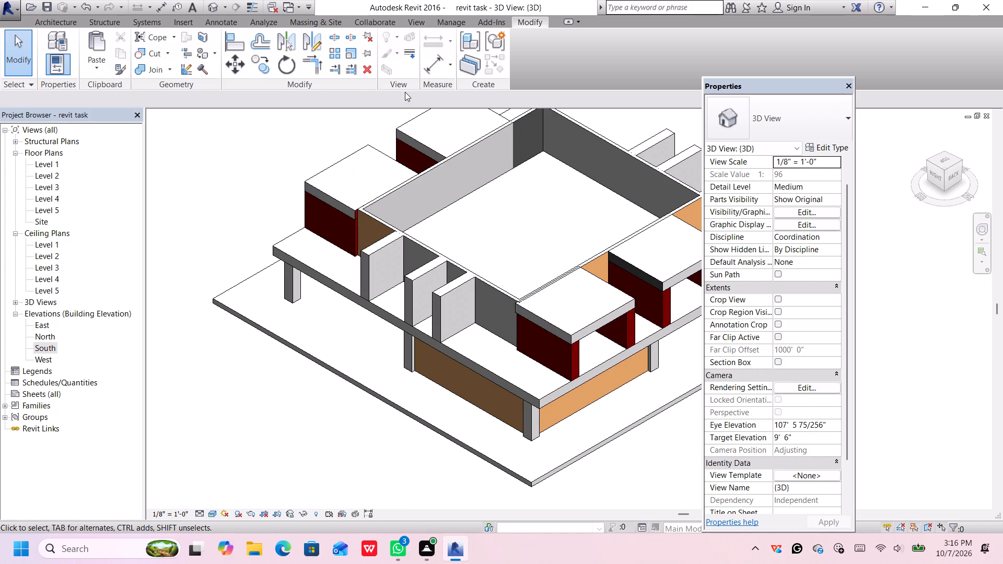
Switch to the top view, start an architectural floor, and save the project.
{"action": "left_click", "coordinate": [54, 20]}
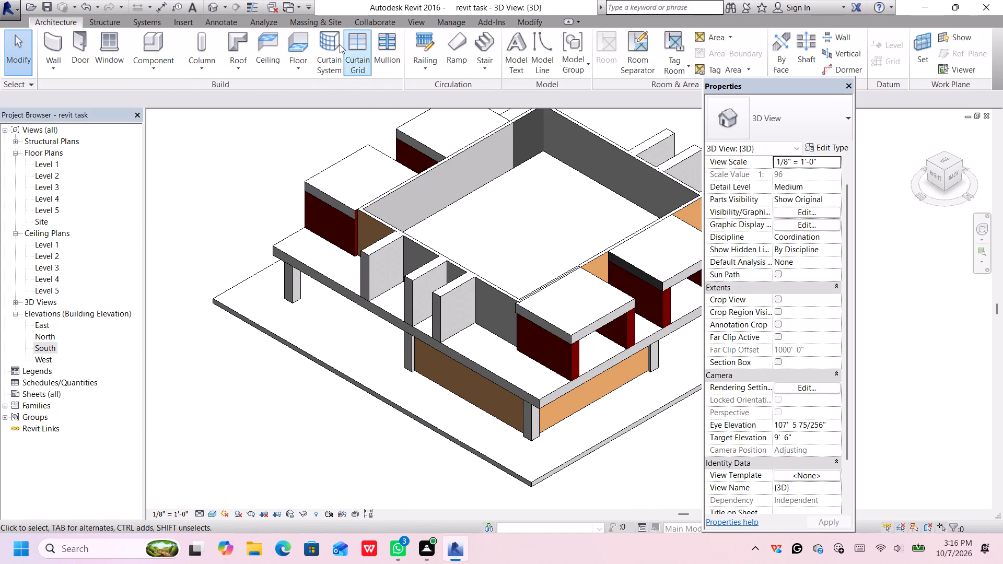
{"action": "left_click", "coordinate": [943, 155]}
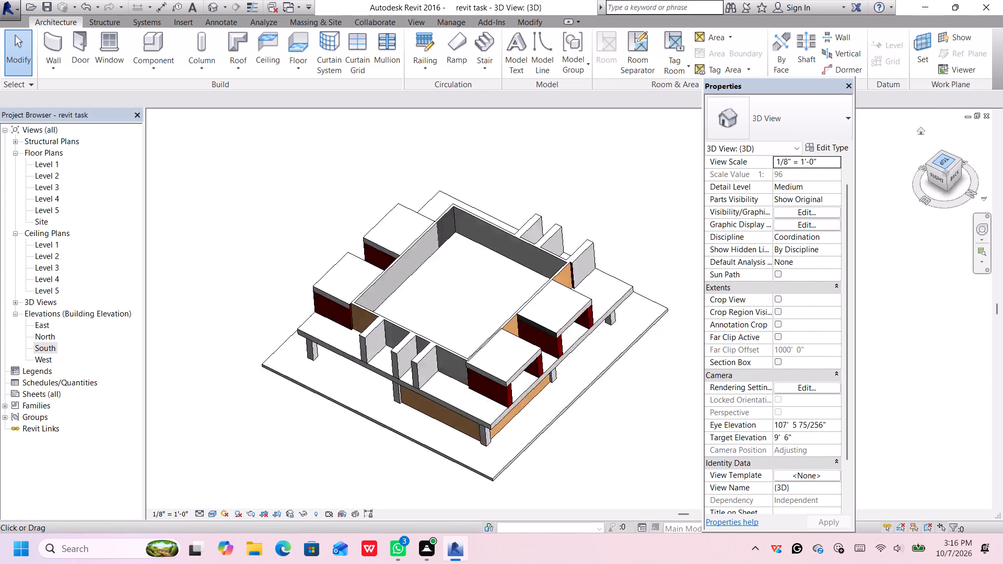
{"action": "scroll", "coordinate": [507, 167], "scroll_direction": "up", "scroll_amount": 6}
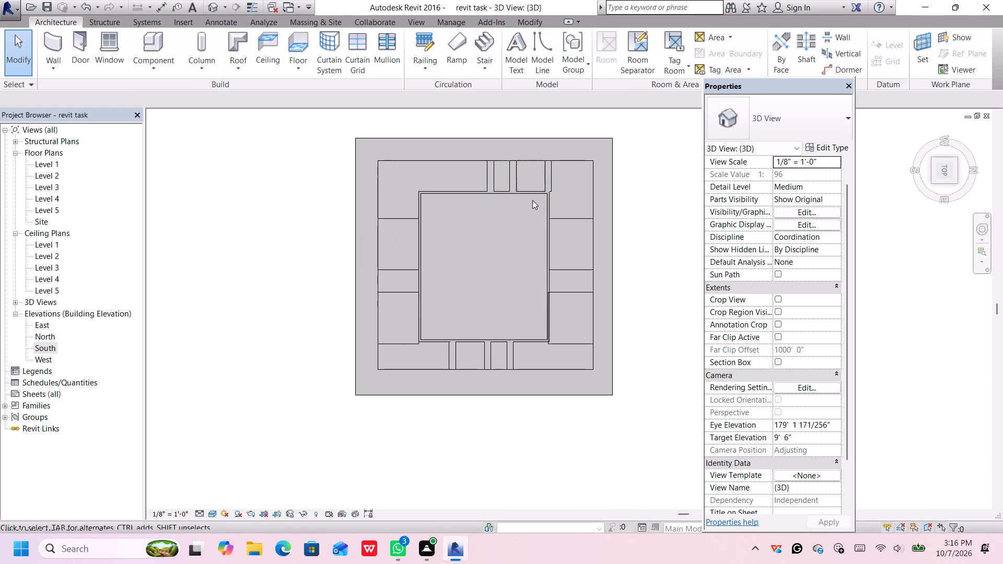
{"action": "scroll", "coordinate": [546, 185], "scroll_direction": "up", "scroll_amount": 4}
{"action": "middle_click_drag", "start_coordinate": [580, 229], "coordinate": [591, 180]}
{"action": "middle_click_drag", "start_coordinate": [540, 173], "coordinate": [540, 213]}
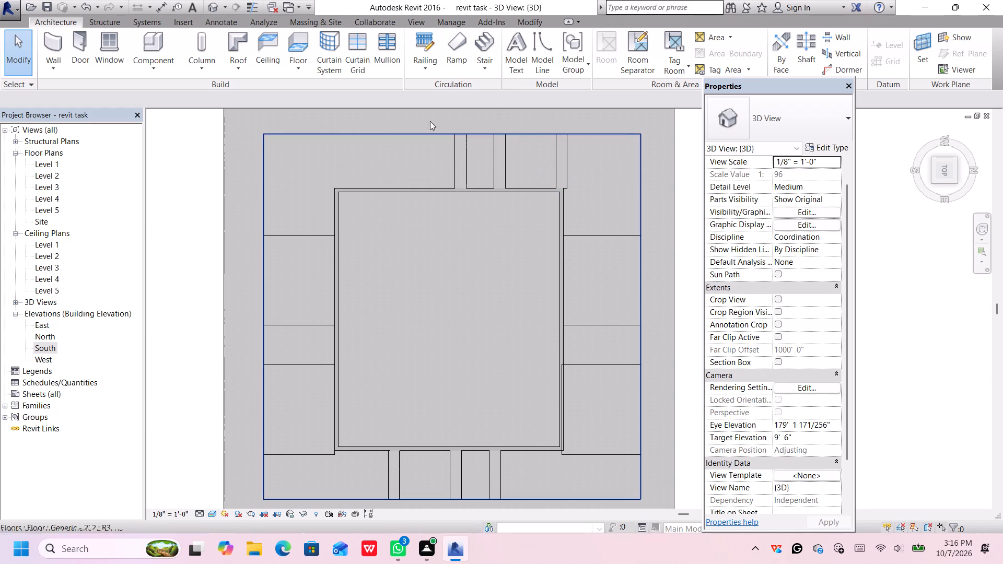
{"action": "left_click", "coordinate": [290, 60]}
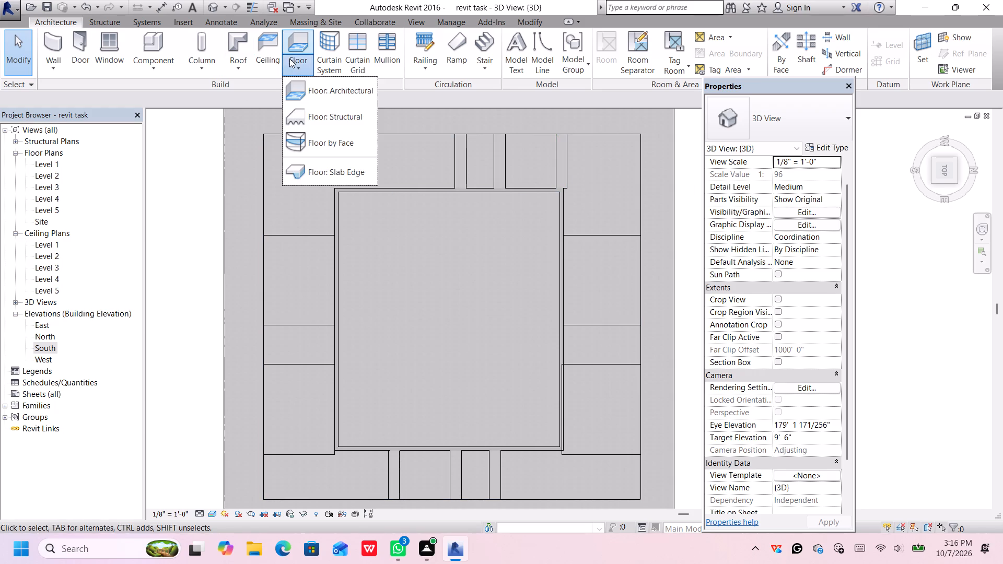
{"action": "left_click", "coordinate": [313, 96]}
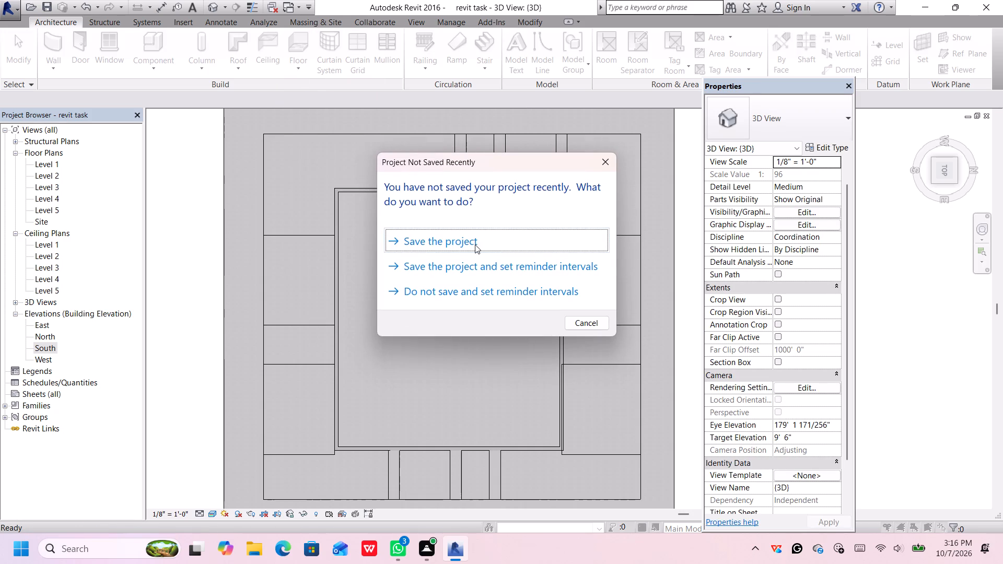
{"action": "left_click", "coordinate": [475, 241]}
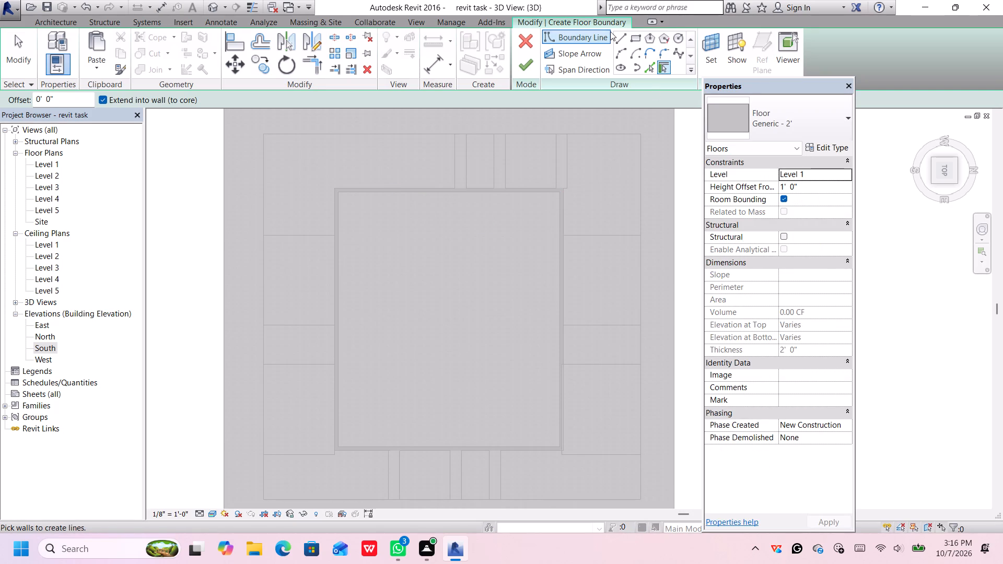
Sketch a rectangular floor boundary, 9'-0" by about 7'-8", between the middle and Back-most fin walls outside the Left enclosure wall.
{"action": "left_click", "coordinate": [635, 39]}
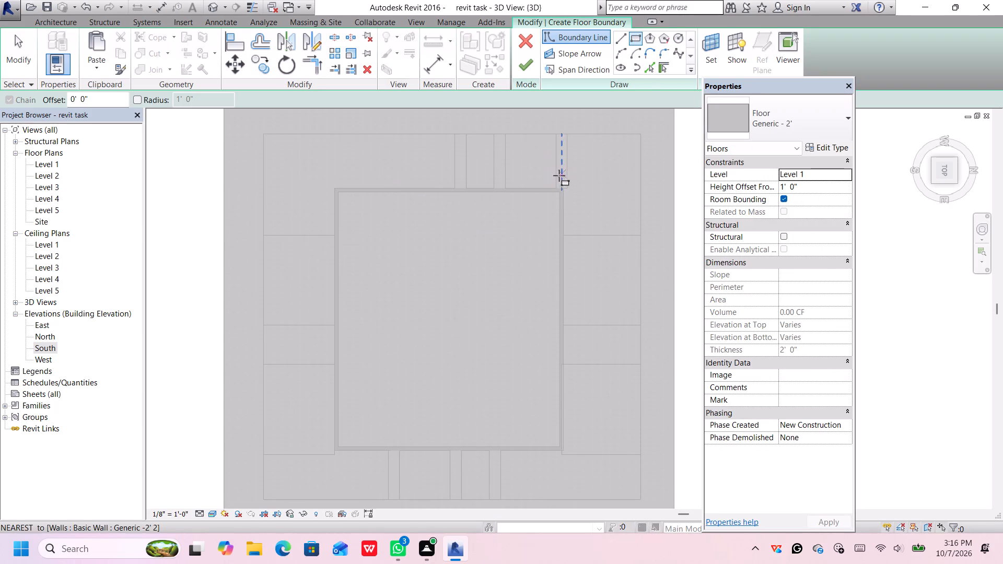
{"action": "scroll", "coordinate": [558, 186], "scroll_direction": "up", "scroll_amount": 3}
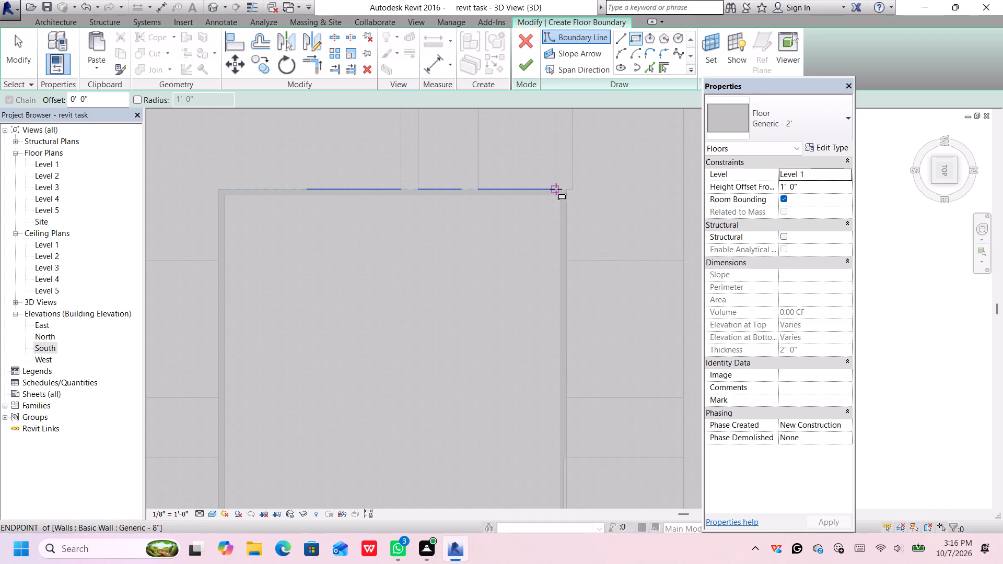
{"action": "middle_click_drag", "start_coordinate": [556, 189], "coordinate": [538, 263]}
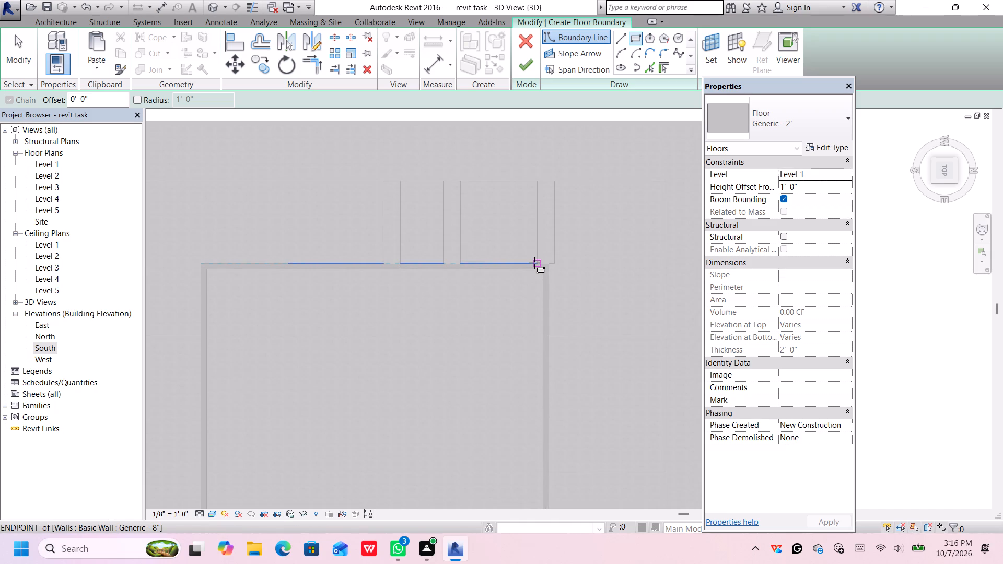
{"action": "scroll", "coordinate": [533, 263], "scroll_direction": "up", "scroll_amount": 4}
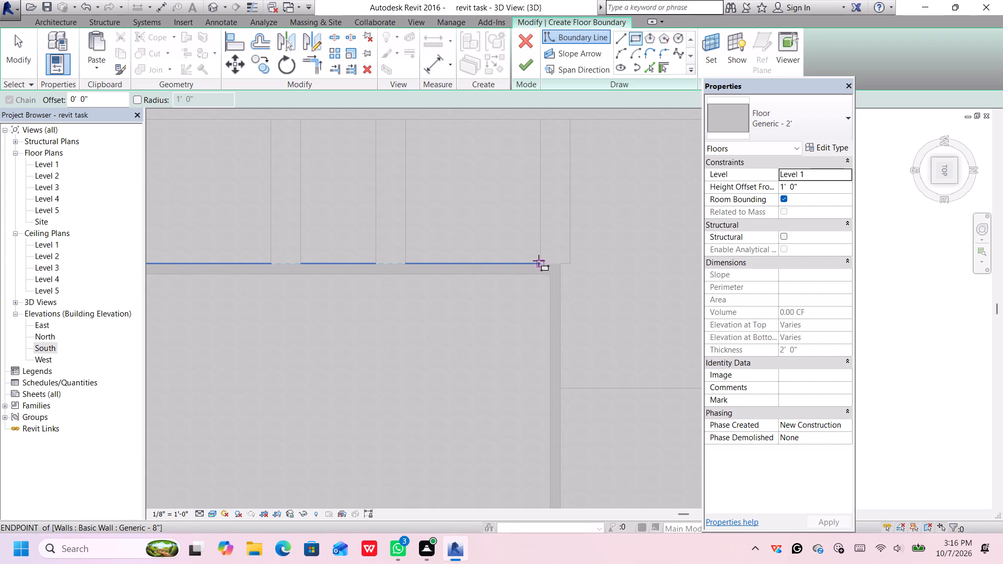
{"action": "left_click", "coordinate": [540, 262]}
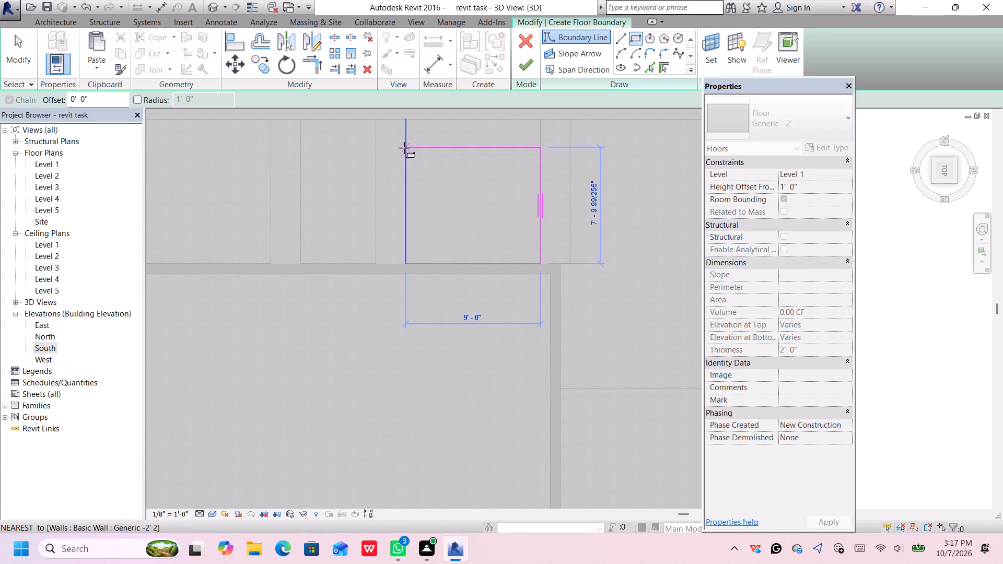
{"action": "left_click", "coordinate": [404, 149]}
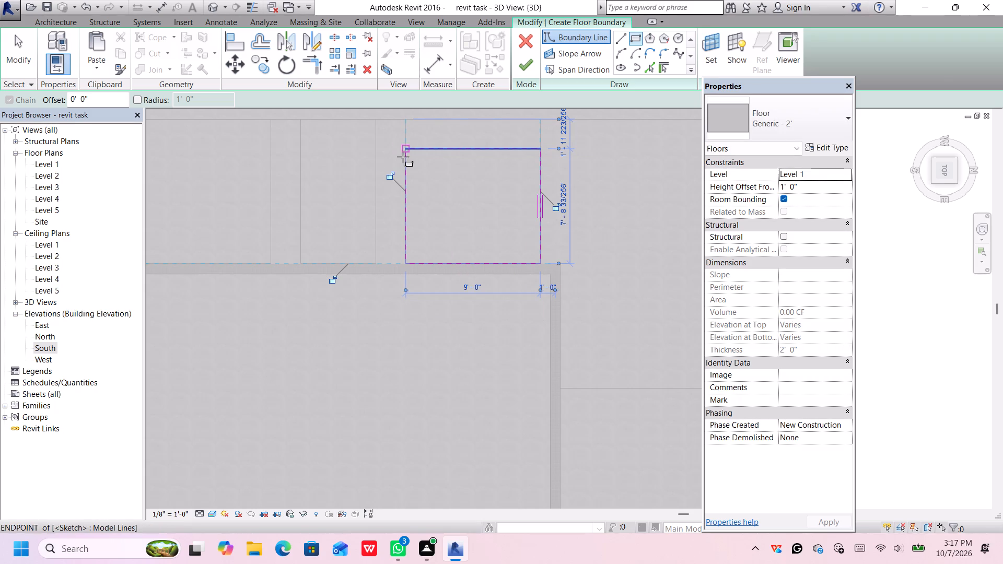
Sketch a rectangular floor boundary, 11'-0" by about 7'-8", outside the Left enclosure wall, from the Front-most fin wall toward the Front.
{"action": "scroll", "coordinate": [324, 183], "scroll_direction": "down", "scroll_amount": 2}
{"action": "middle_click_drag", "start_coordinate": [326, 185], "coordinate": [497, 206]}
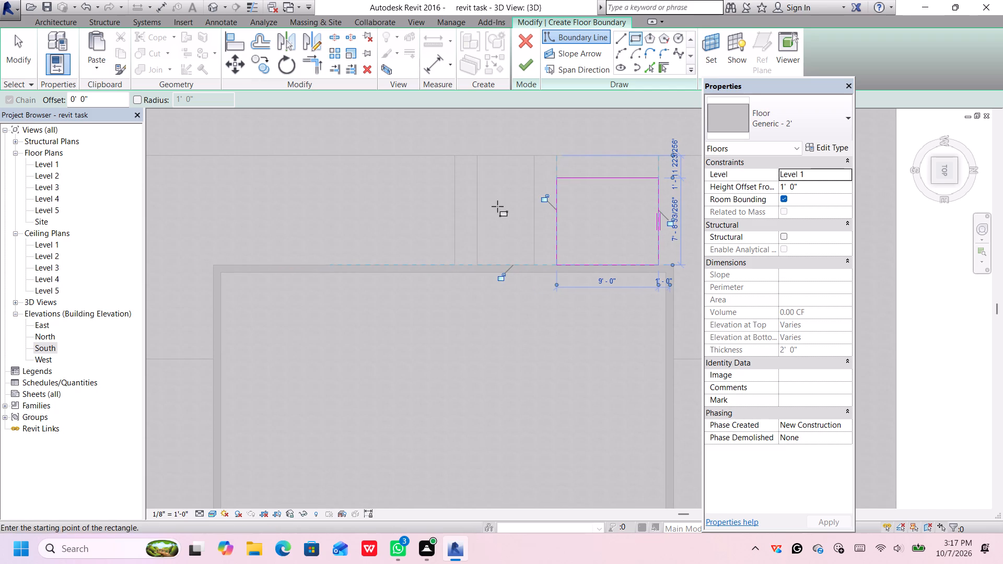
{"action": "left_click", "coordinate": [453, 264]}
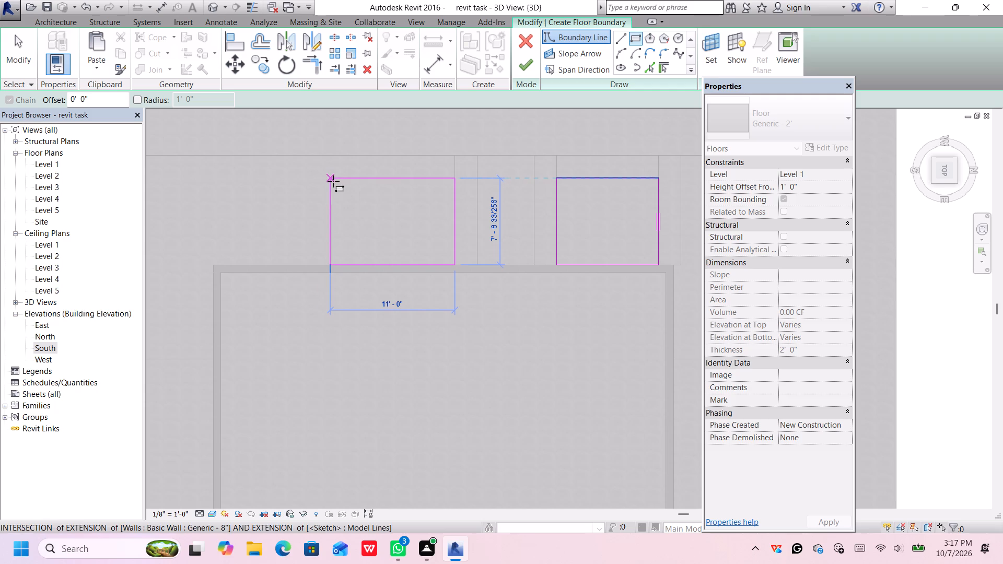
{"action": "left_click", "coordinate": [333, 181]}
{"action": "scroll", "coordinate": [427, 266], "scroll_direction": "down", "scroll_amount": 4}
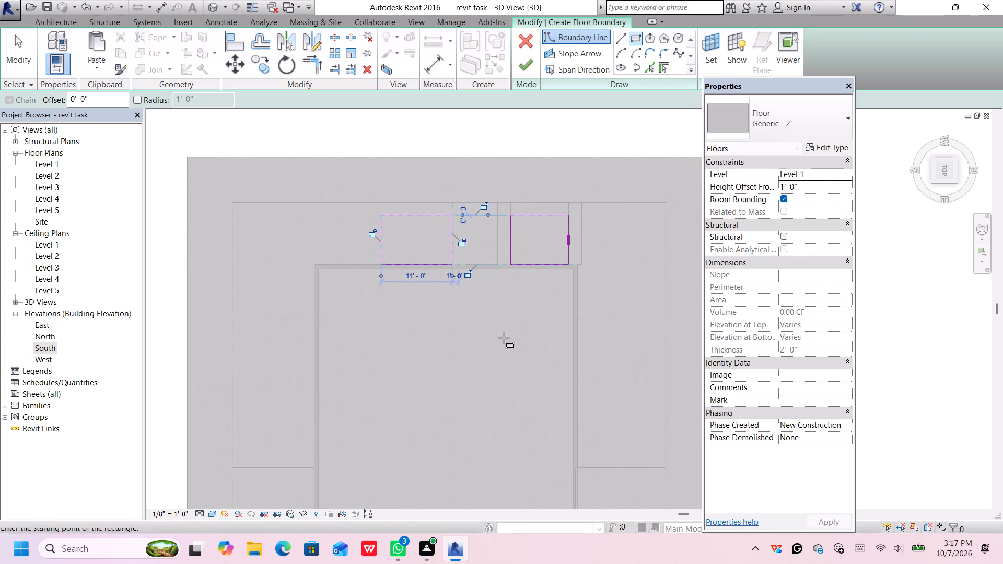
Examine the fin walls and wall endpoints along the Right side of the enclosure against the sketched floor boundaries.
{"action": "middle_click_drag", "start_coordinate": [504, 338], "coordinate": [486, 193]}
{"action": "scroll", "coordinate": [479, 297], "scroll_direction": "down", "scroll_amount": 2}
{"action": "middle_click_drag", "start_coordinate": [481, 355], "coordinate": [476, 277]}
{"action": "scroll", "coordinate": [442, 321], "scroll_direction": "up", "scroll_amount": 4}
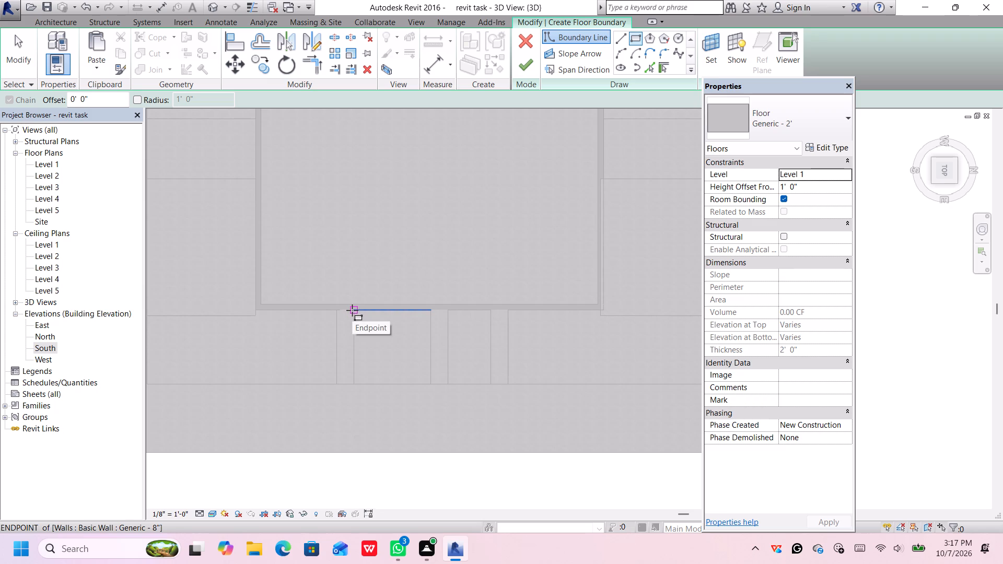
{"action": "scroll", "coordinate": [389, 285], "scroll_direction": "down", "scroll_amount": 1}
{"action": "scroll", "coordinate": [389, 285], "scroll_direction": "up", "scroll_amount": 1}
{"action": "scroll", "coordinate": [388, 284], "scroll_direction": "down", "scroll_amount": 3}
{"action": "middle_click_drag", "start_coordinate": [407, 264], "coordinate": [438, 450]}
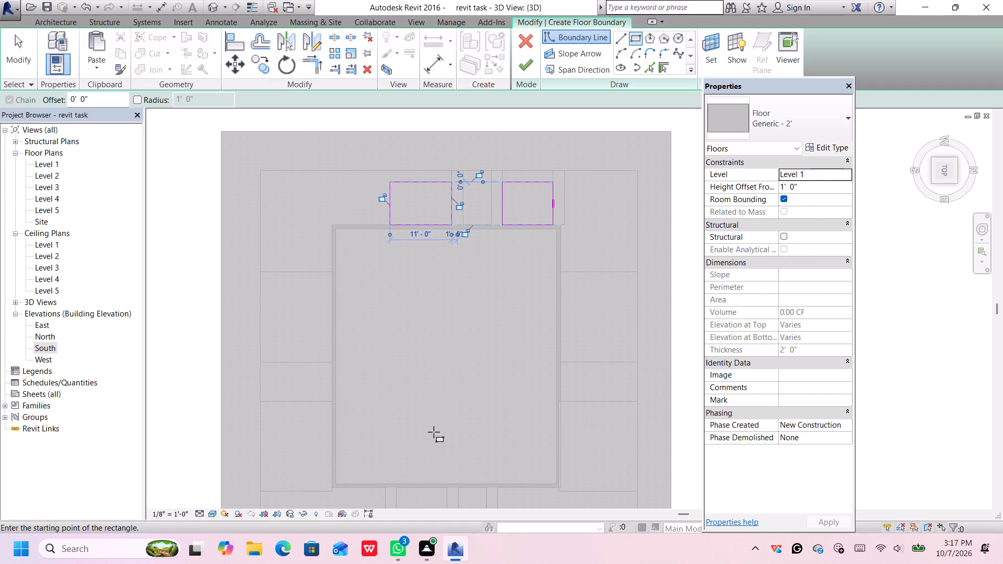
{"action": "middle_click_drag", "start_coordinate": [434, 432], "coordinate": [442, 380]}
{"action": "scroll", "coordinate": [442, 381], "scroll_direction": "down", "scroll_amount": 2}
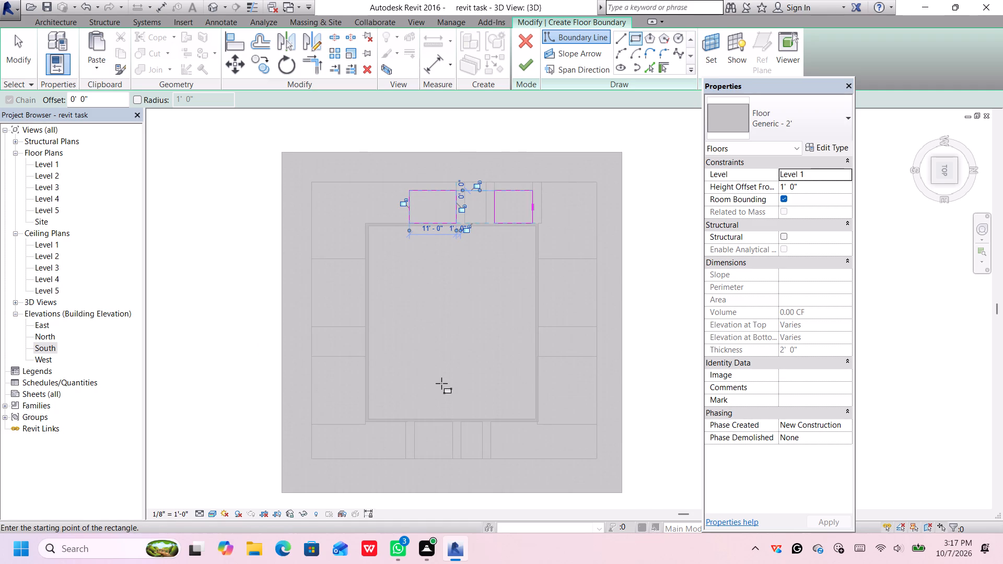
Sketch a rectangular floor boundary, 6'-4" by 8'-4", outside the Front enclosure wall, from the Front-Left corner to the nearest cross wall.
{"action": "scroll", "coordinate": [352, 236], "scroll_direction": "up", "scroll_amount": 3}
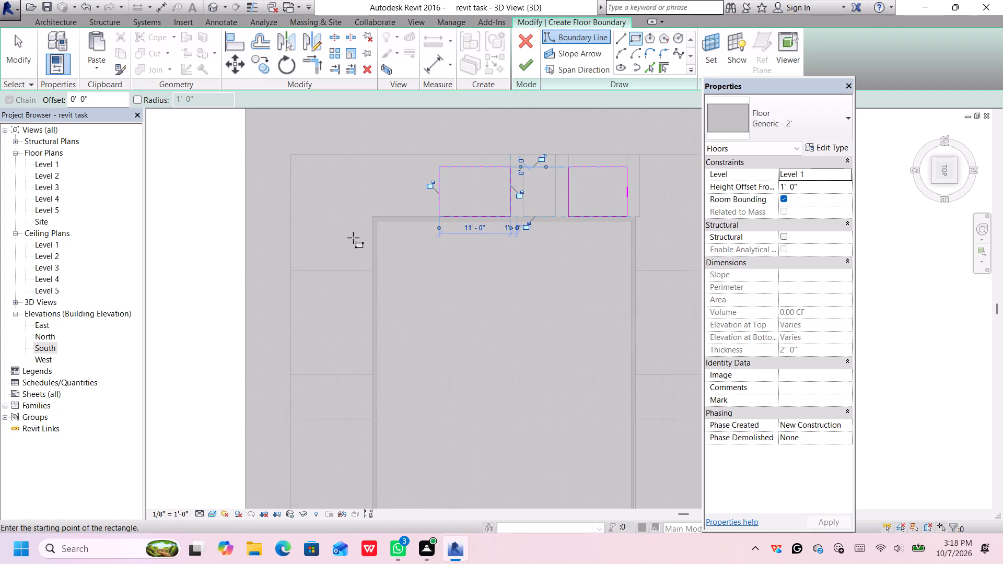
{"action": "scroll", "coordinate": [353, 238], "scroll_direction": "up", "scroll_amount": 2}
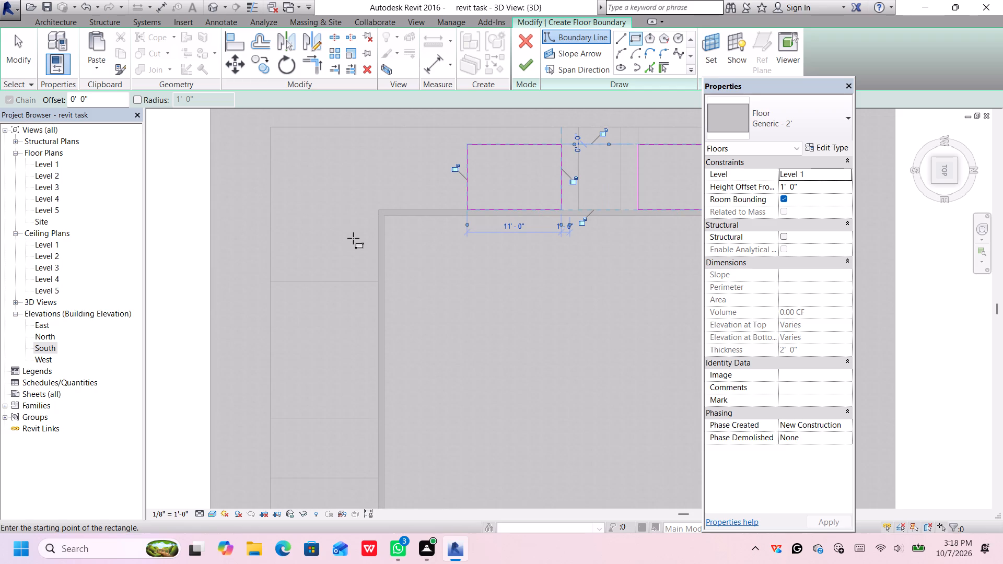
{"action": "scroll", "coordinate": [353, 238], "scroll_direction": "up", "scroll_amount": 1}
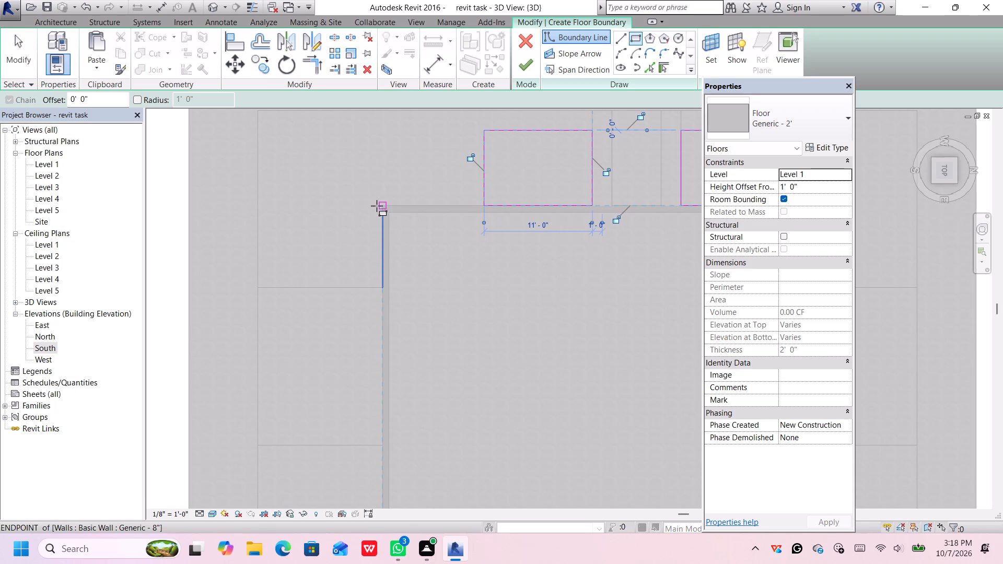
{"action": "left_click", "coordinate": [382, 205]}
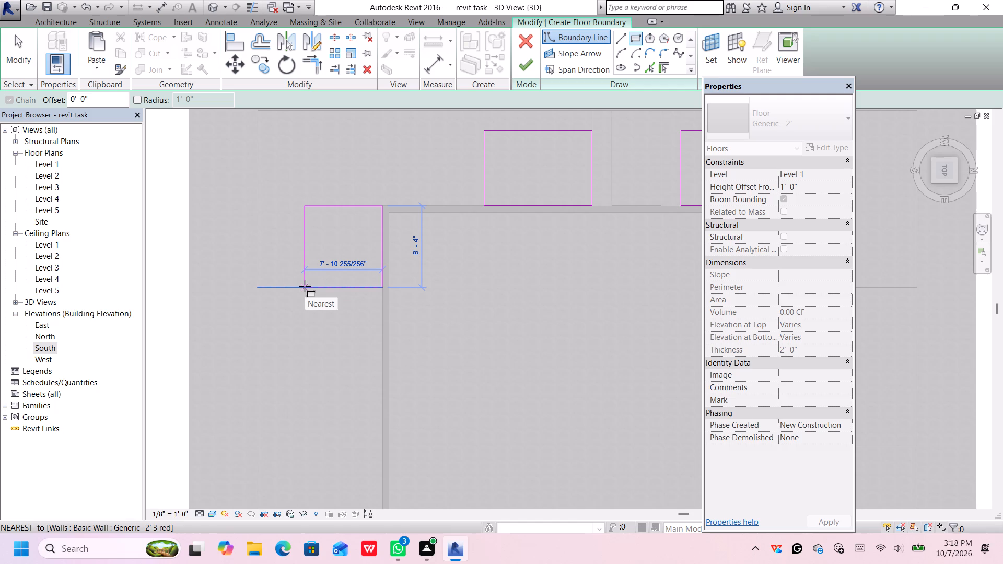
{"action": "left_click", "coordinate": [324, 288]}
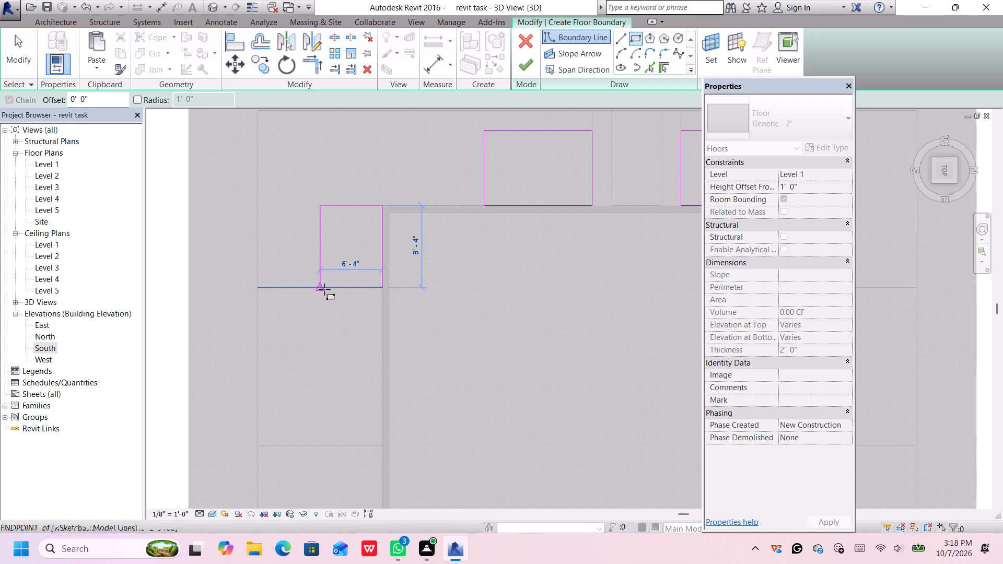
Sketch a rectangular floor boundary, about 9'-2" by 6'-4", between the Front-most and middle fin walls outside the Right enclosure wall.
{"action": "scroll", "coordinate": [477, 382], "scroll_direction": "down", "scroll_amount": 5}
{"action": "middle_click_drag", "start_coordinate": [480, 396], "coordinate": [463, 263]}
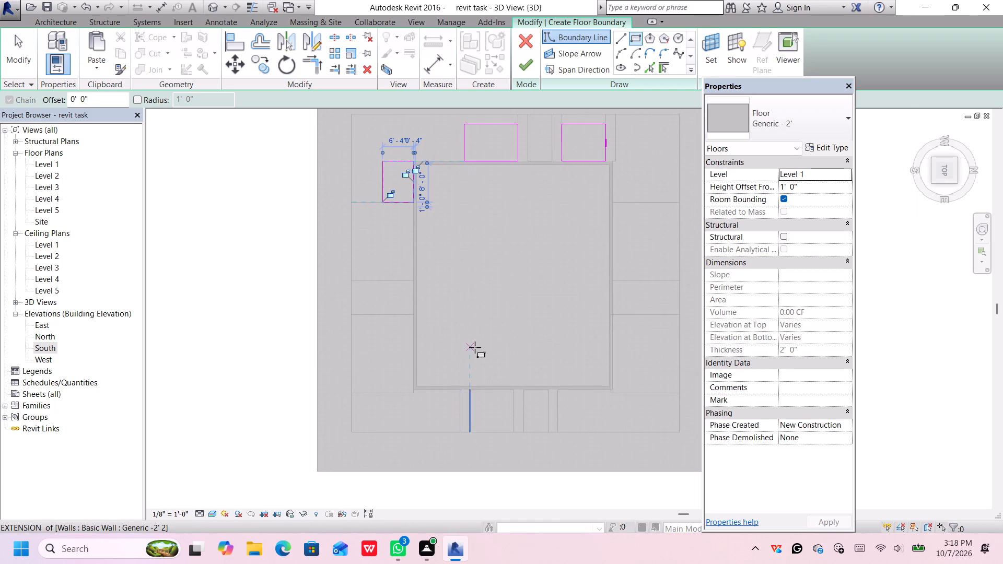
{"action": "middle_click_drag", "start_coordinate": [453, 419], "coordinate": [452, 418]}
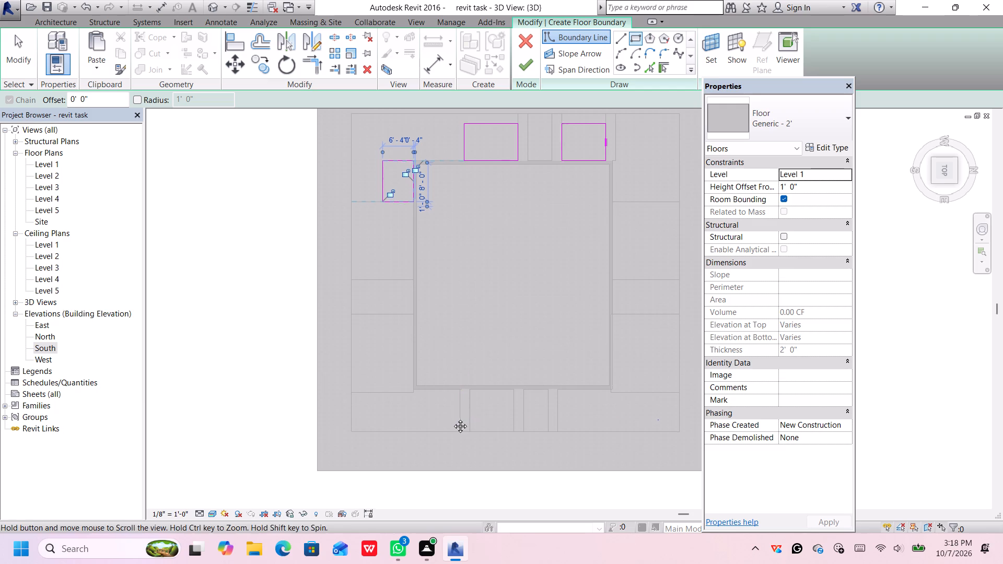
{"action": "middle_click_drag", "start_coordinate": [452, 418], "coordinate": [448, 397]}
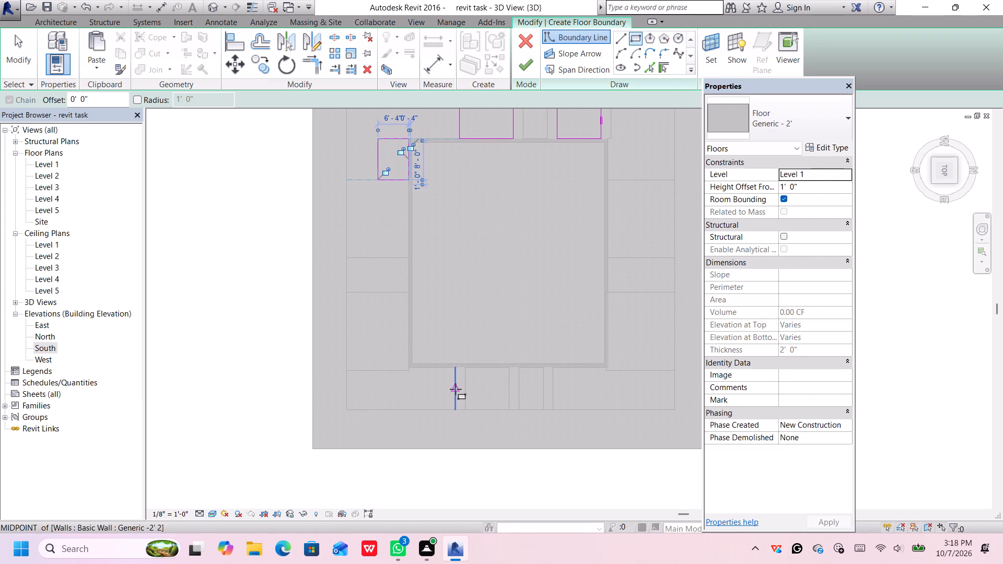
{"action": "scroll", "coordinate": [472, 399], "scroll_direction": "up", "scroll_amount": 1}
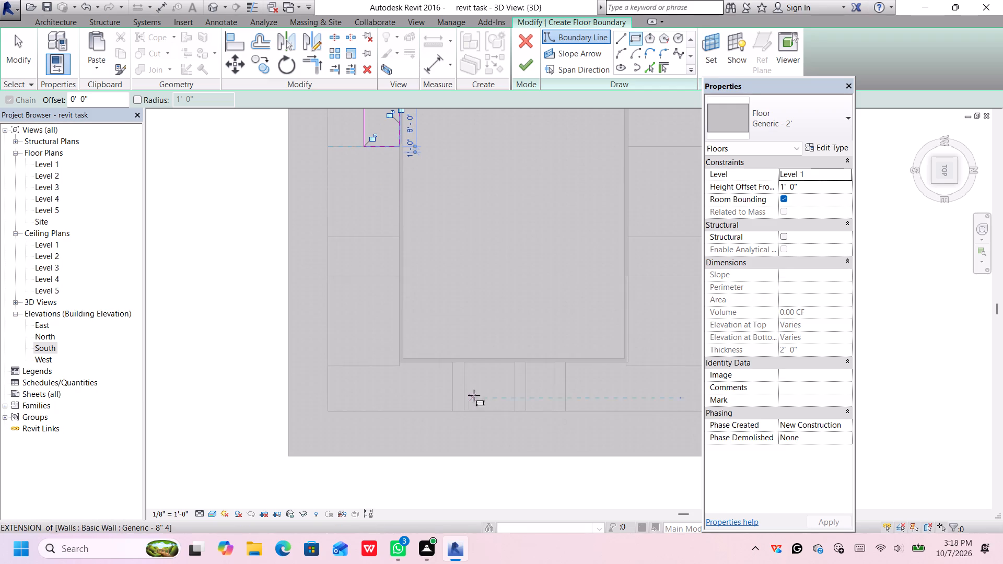
{"action": "left_click", "coordinate": [463, 361]}
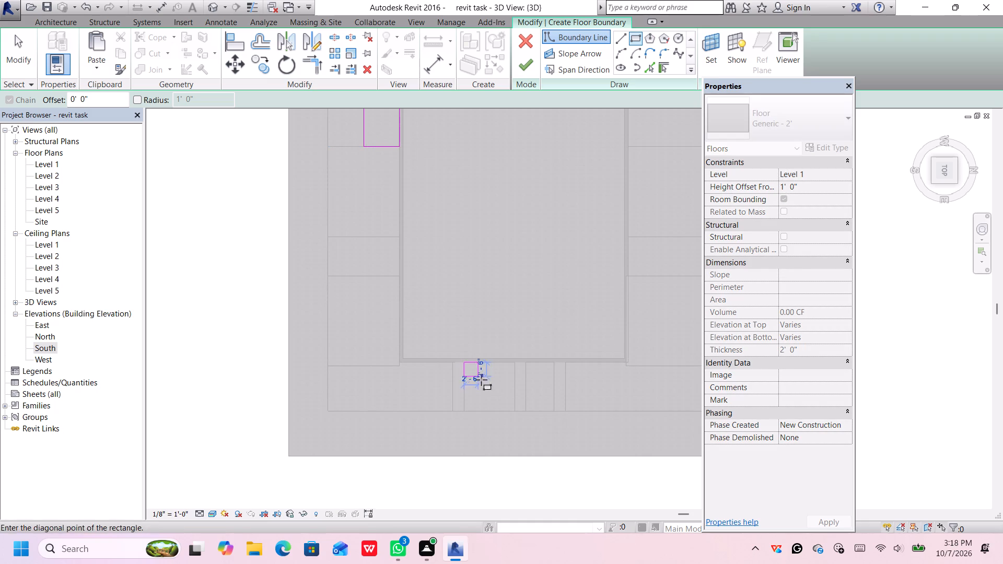
{"action": "left_click", "coordinate": [515, 397]}
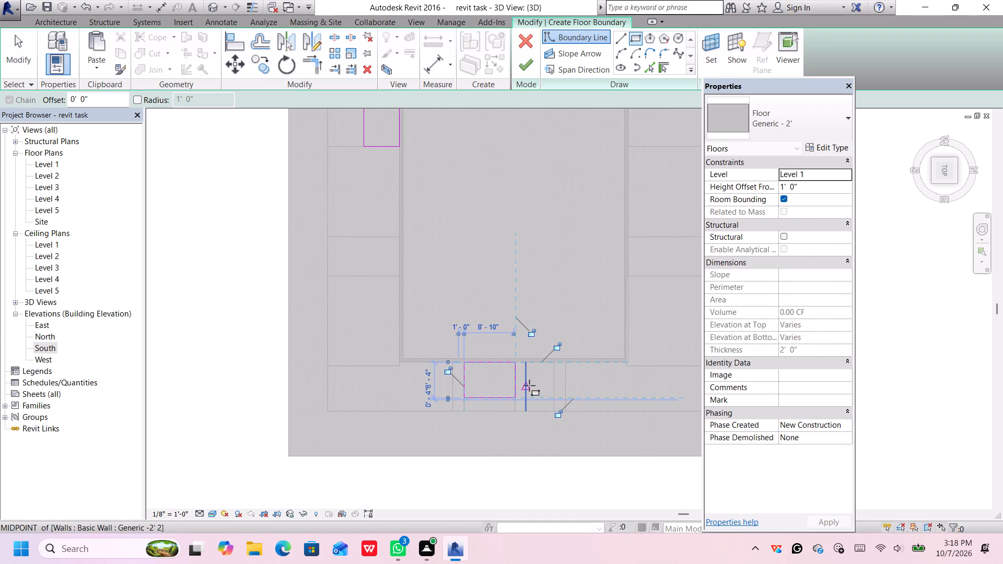
Sketch a rectangular floor boundary, about 11'-2" by 6'-4", outside the Right enclosure wall, from the Back-most fin wall to the enclosure's Back corner.
{"action": "left_click", "coordinate": [566, 362]}
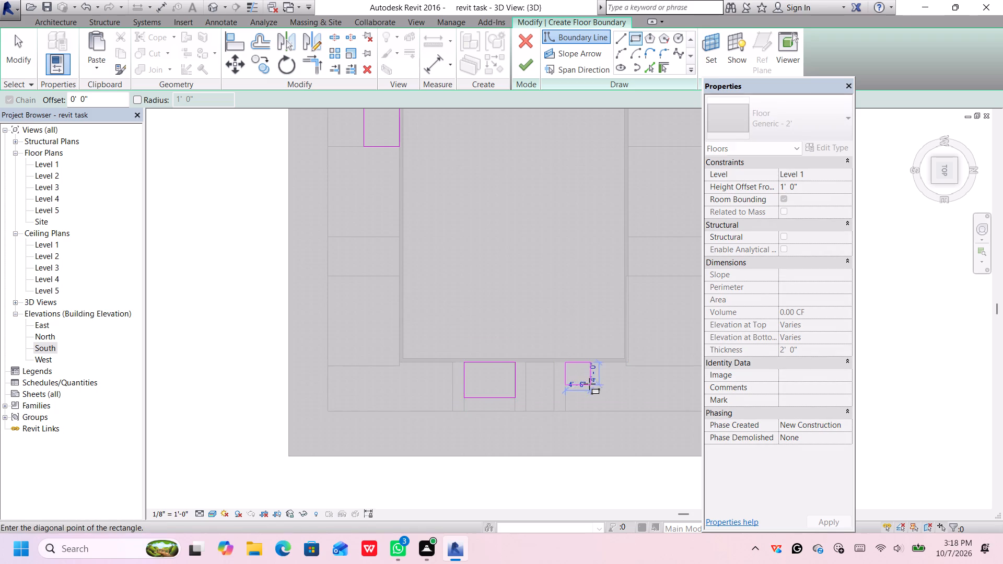
{"action": "left_click", "coordinate": [631, 398]}
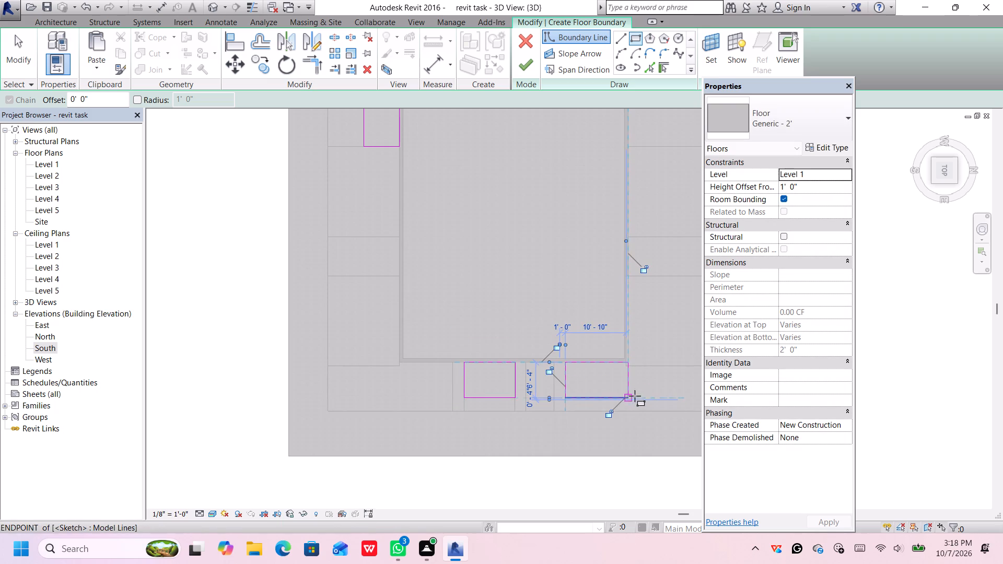
Sketch a rectangular floor boundary, 8'-4" by about 6'-8", outside the Back enclosure wall, between the nearest cross wall and the Back-Left corner.
{"action": "scroll", "coordinate": [654, 376], "scroll_direction": "down", "scroll_amount": 4}
{"action": "middle_click_drag", "start_coordinate": [655, 374], "coordinate": [587, 479]}
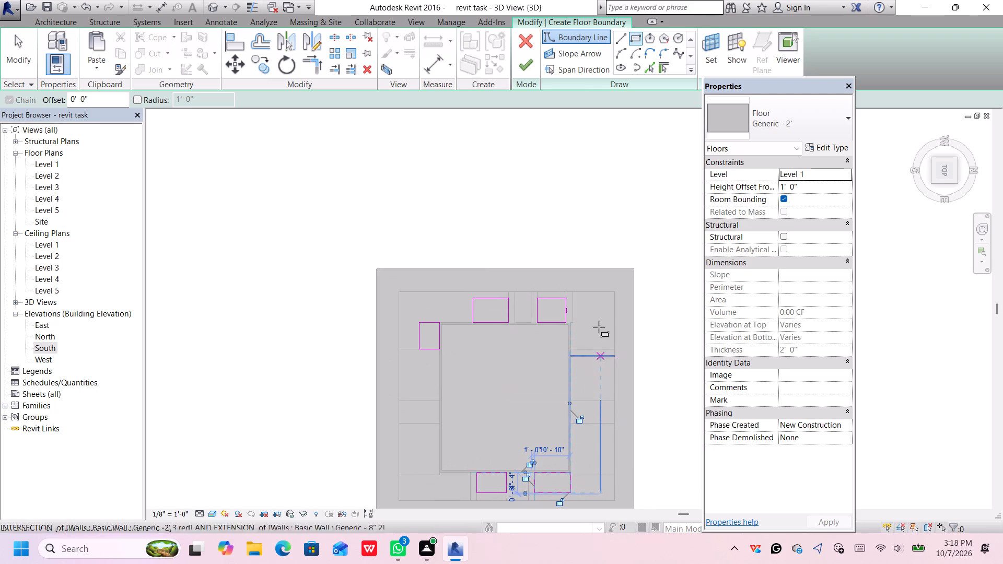
{"action": "scroll", "coordinate": [548, 329], "scroll_direction": "up", "scroll_amount": 3}
{"action": "middle_click_drag", "start_coordinate": [610, 383], "coordinate": [605, 278]}
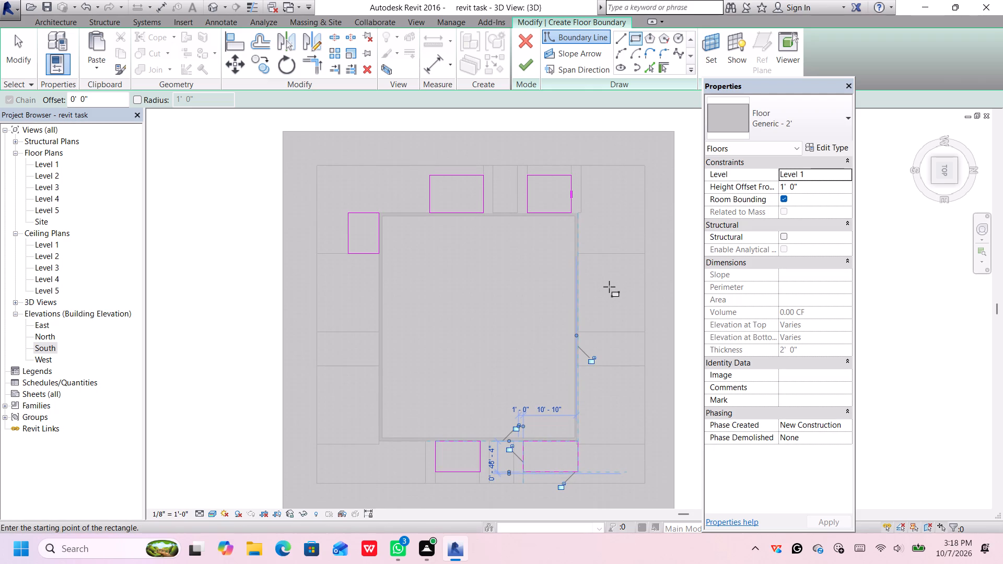
{"action": "middle_click_drag", "start_coordinate": [617, 226], "coordinate": [622, 263]}
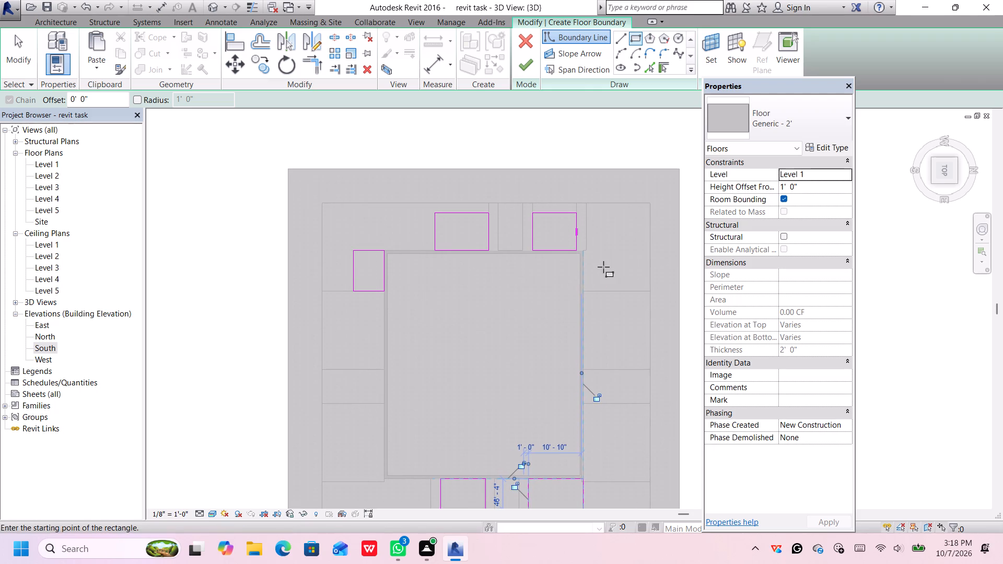
{"action": "scroll", "coordinate": [574, 271], "scroll_direction": "up", "scroll_amount": 3}
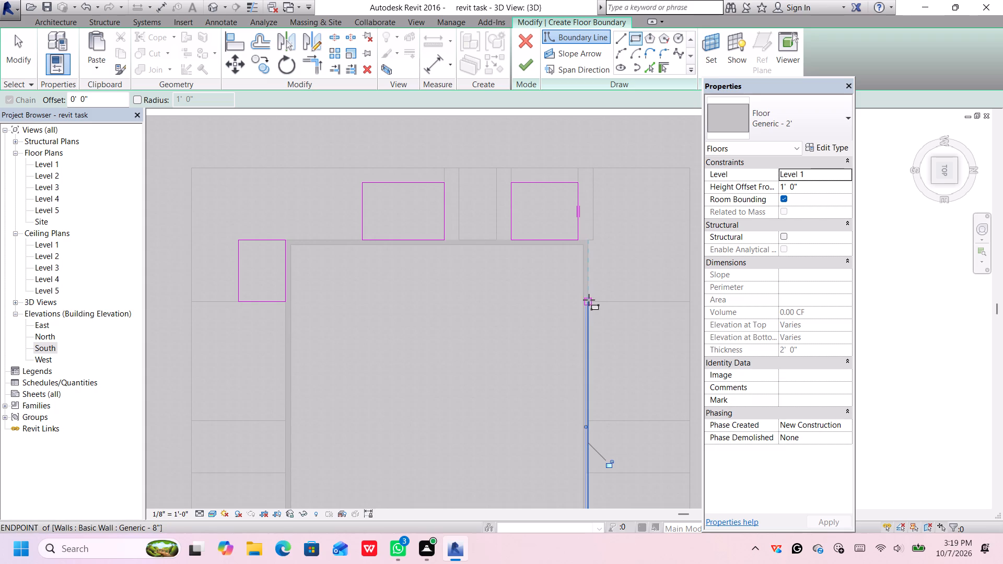
{"action": "left_click", "coordinate": [589, 300]}
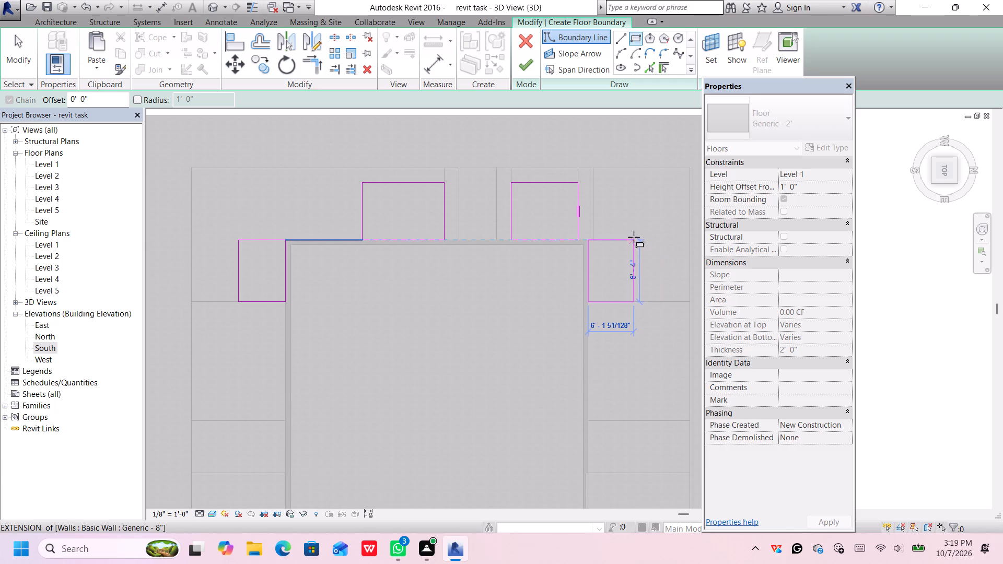
{"action": "left_click", "coordinate": [638, 238]}
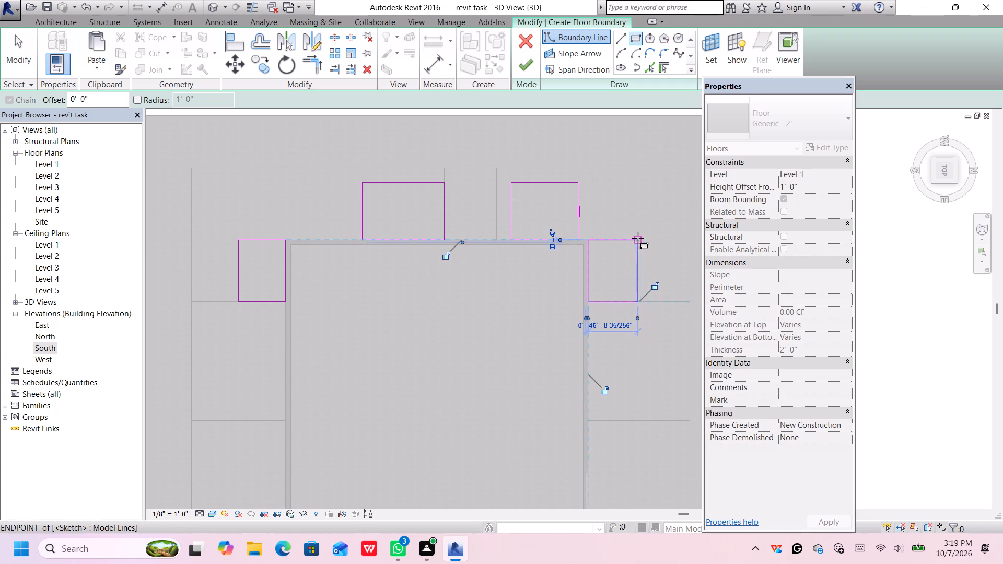
Set the new floor's level constraint to Level 3.
{"action": "scroll", "coordinate": [623, 326], "scroll_direction": "down", "scroll_amount": 4}
{"action": "middle_click_drag", "start_coordinate": [690, 452], "coordinate": [659, 361]}
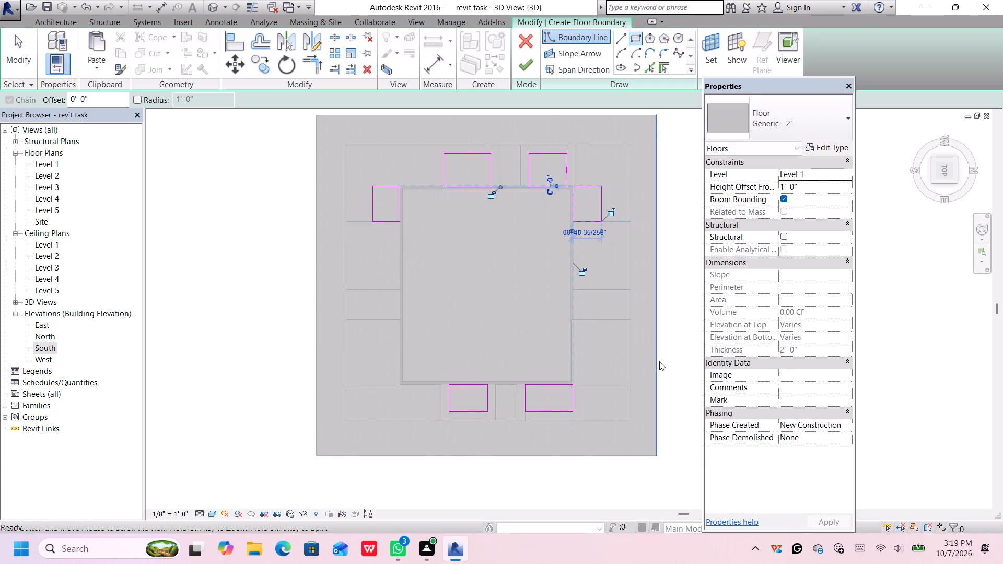
{"action": "left_click", "coordinate": [838, 172]}
{"action": "left_click", "coordinate": [852, 176]}
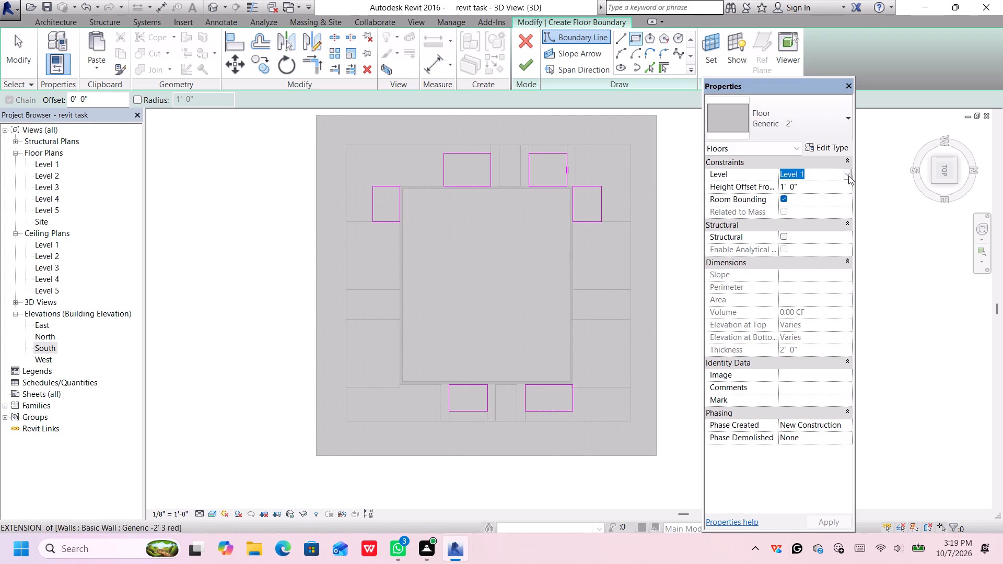
{"action": "left_click", "coordinate": [848, 175]}
{"action": "left_click", "coordinate": [821, 208]}
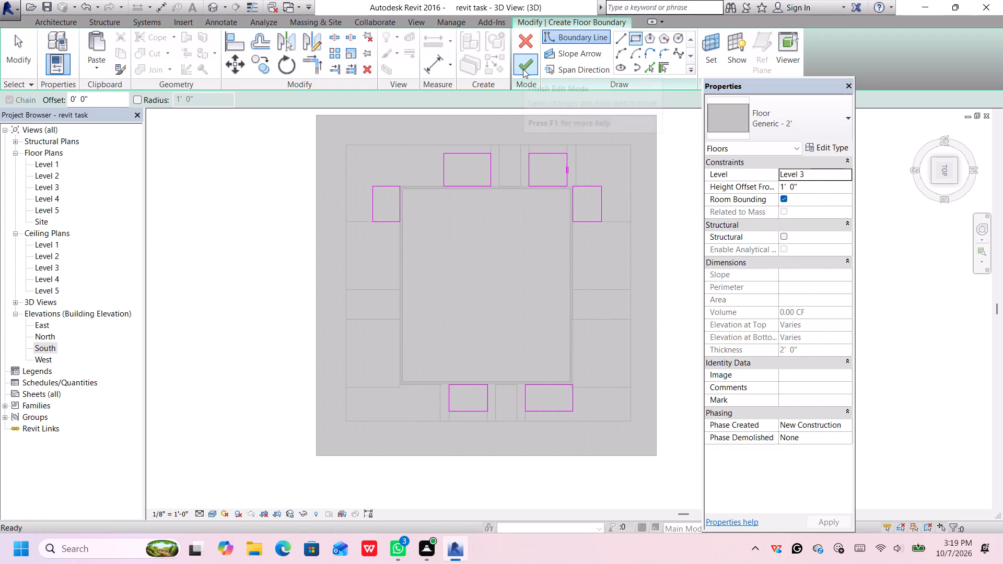
Change the floor type to Generic - 12" and finish the floor boundary sketch.
{"action": "left_click", "coordinate": [765, 116]}
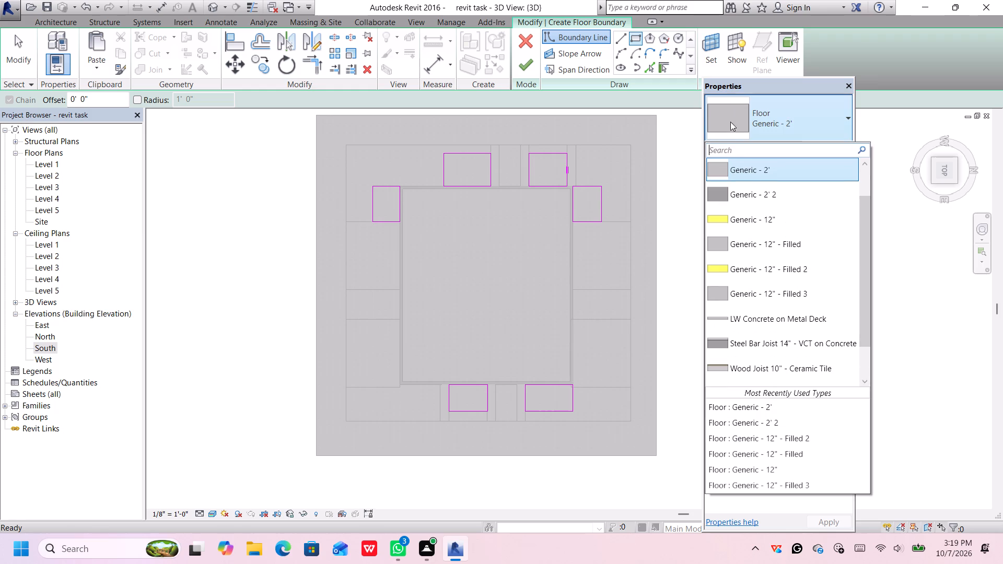
{"action": "scroll", "coordinate": [754, 198], "scroll_direction": "up", "scroll_amount": 1}
{"action": "scroll", "coordinate": [754, 202], "scroll_direction": "down", "scroll_amount": 2}
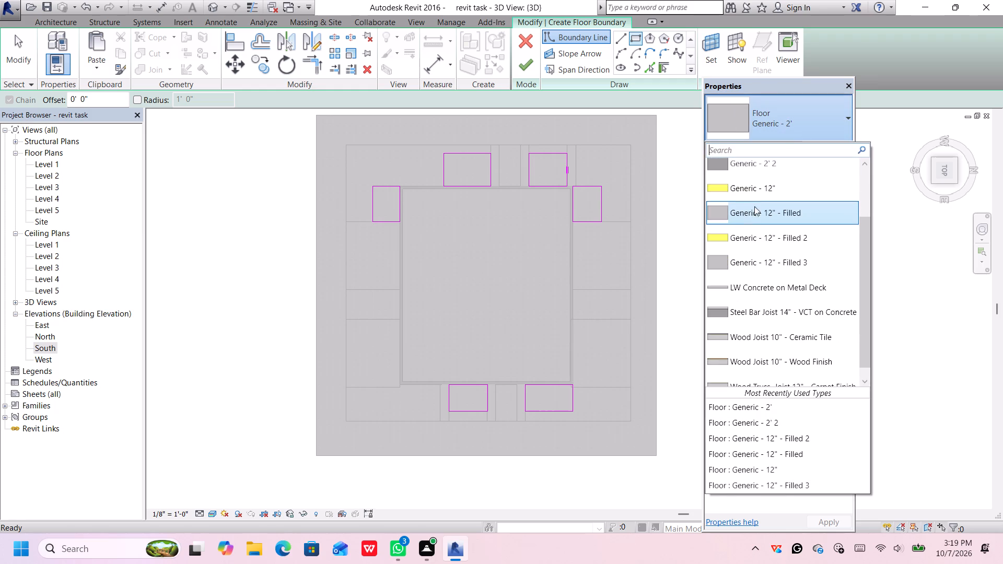
{"action": "scroll", "coordinate": [787, 246], "scroll_direction": "down", "scroll_amount": 4}
{"action": "scroll", "coordinate": [761, 263], "scroll_direction": "up", "scroll_amount": 3}
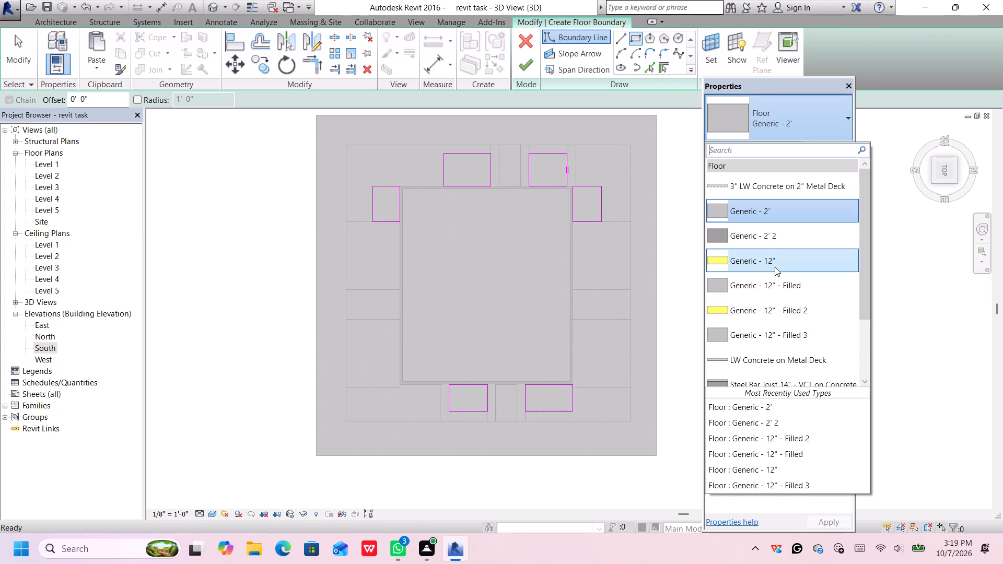
{"action": "scroll", "coordinate": [773, 283], "scroll_direction": "down", "scroll_amount": 1}
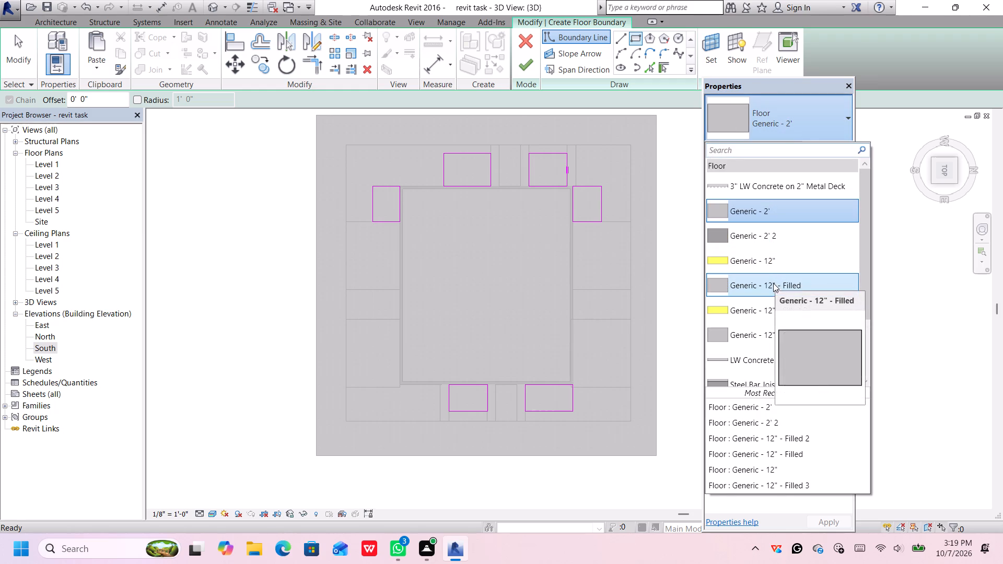
{"action": "scroll", "coordinate": [749, 318], "scroll_direction": "down", "scroll_amount": 2}
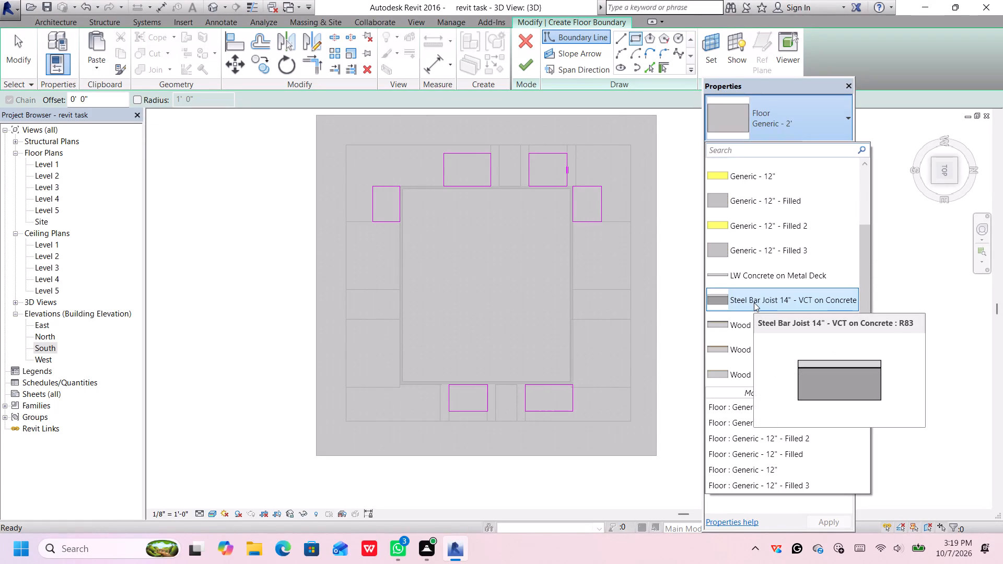
{"action": "scroll", "coordinate": [754, 302], "scroll_direction": "down", "scroll_amount": 3}
{"action": "scroll", "coordinate": [749, 311], "scroll_direction": "up", "scroll_amount": 2}
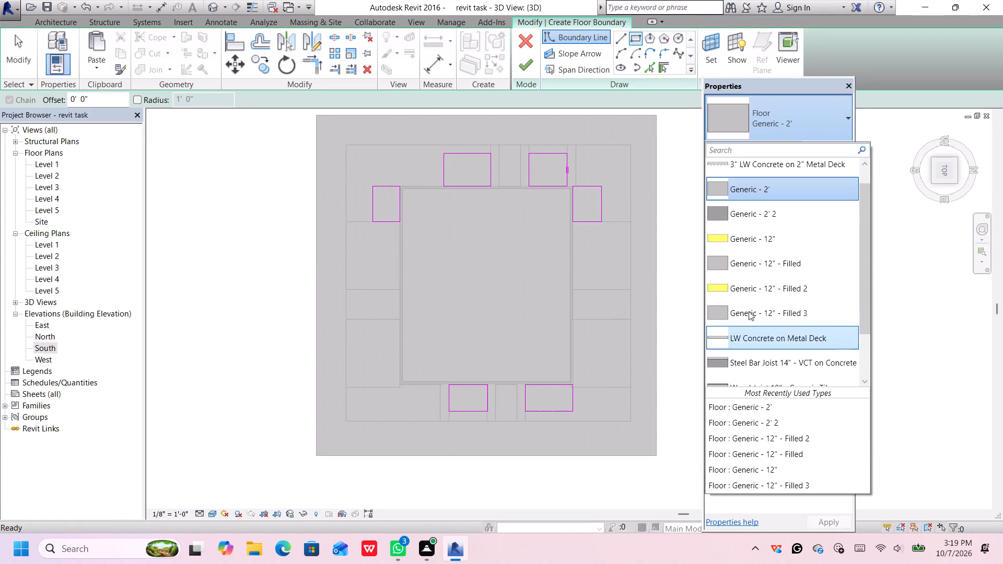
{"action": "scroll", "coordinate": [749, 311], "scroll_direction": "up", "scroll_amount": 2}
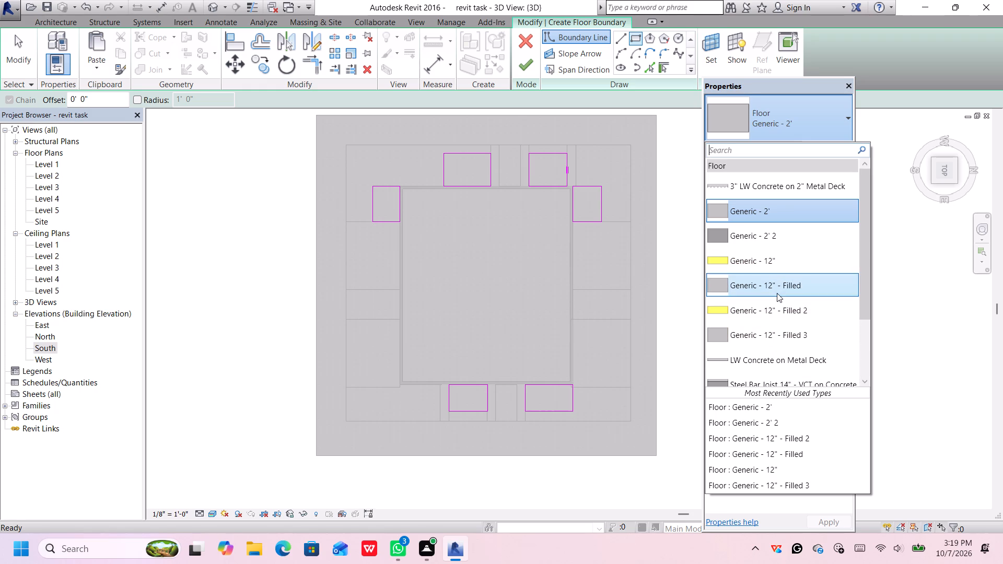
{"action": "left_click", "coordinate": [792, 261]}
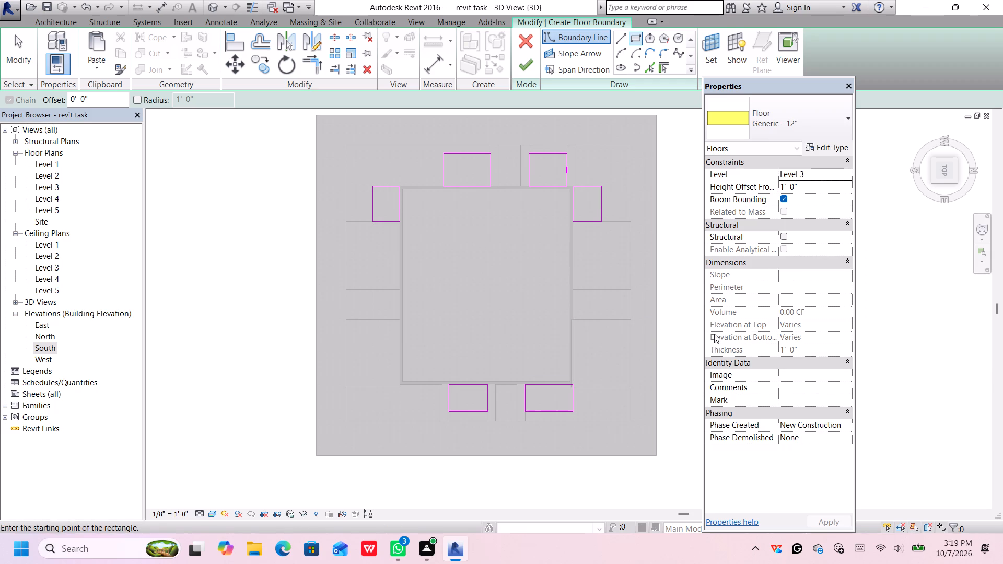
{"action": "left_click", "coordinate": [524, 67]}
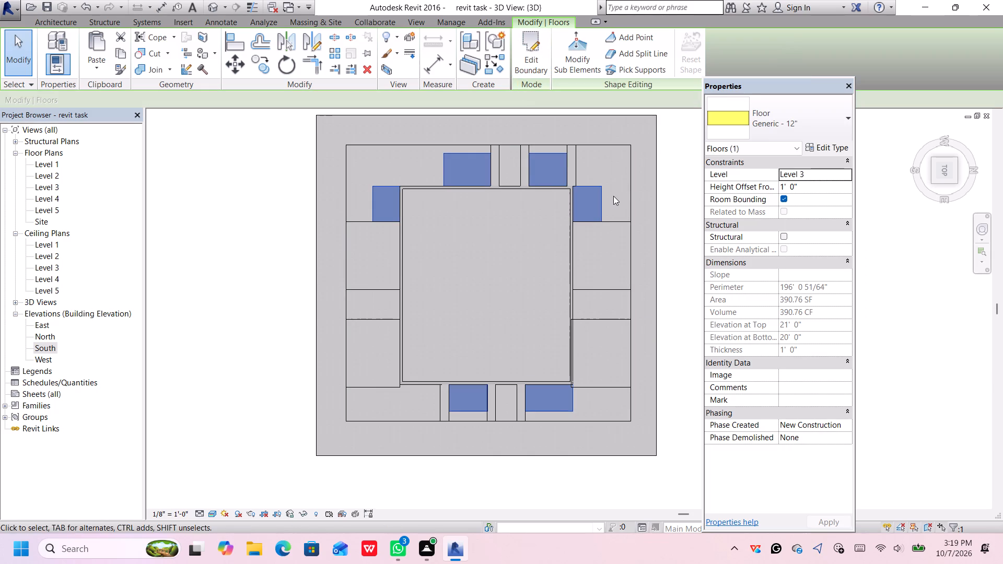
Examine the new Level 3 floor pieces around the enclosure from the Top-Front-Right isometric view.
{"action": "left_click", "coordinate": [934, 184]}
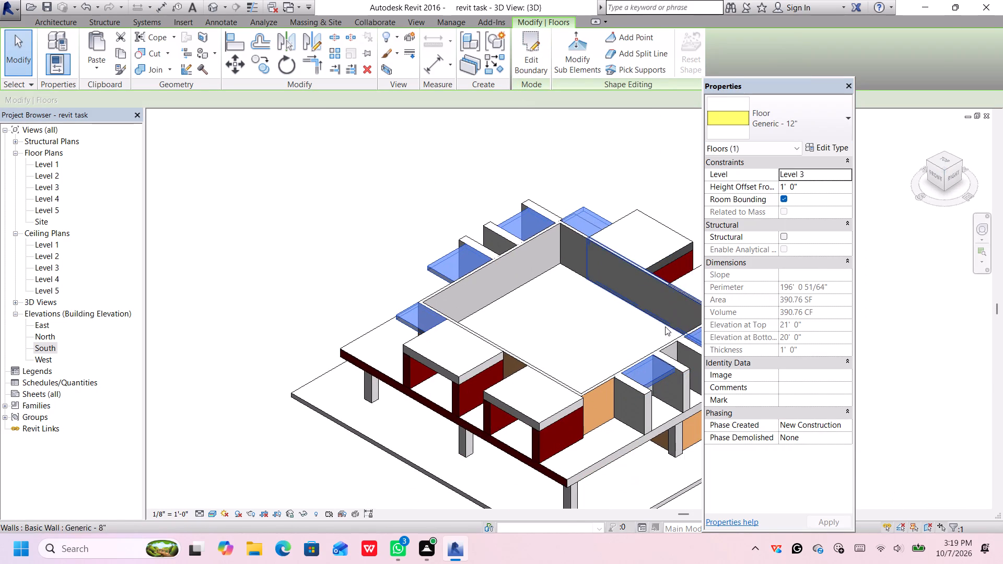
{"action": "scroll", "coordinate": [512, 274], "scroll_direction": "up", "scroll_amount": 2}
{"action": "scroll", "coordinate": [516, 271], "scroll_direction": "down", "scroll_amount": 1}
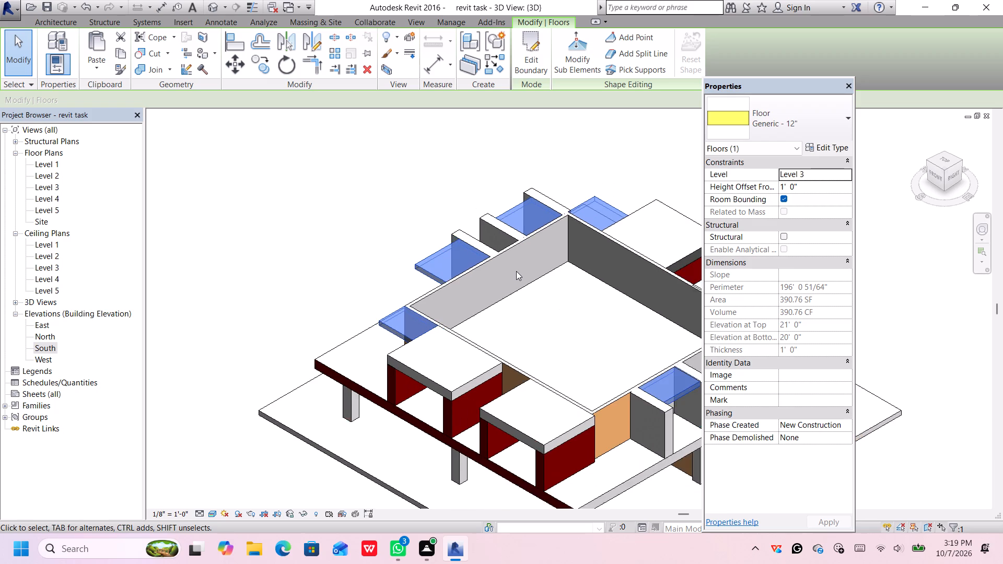
{"action": "scroll", "coordinate": [516, 271], "scroll_direction": "down", "scroll_amount": 1}
{"action": "middle_click_drag", "start_coordinate": [613, 365], "coordinate": [588, 307]}
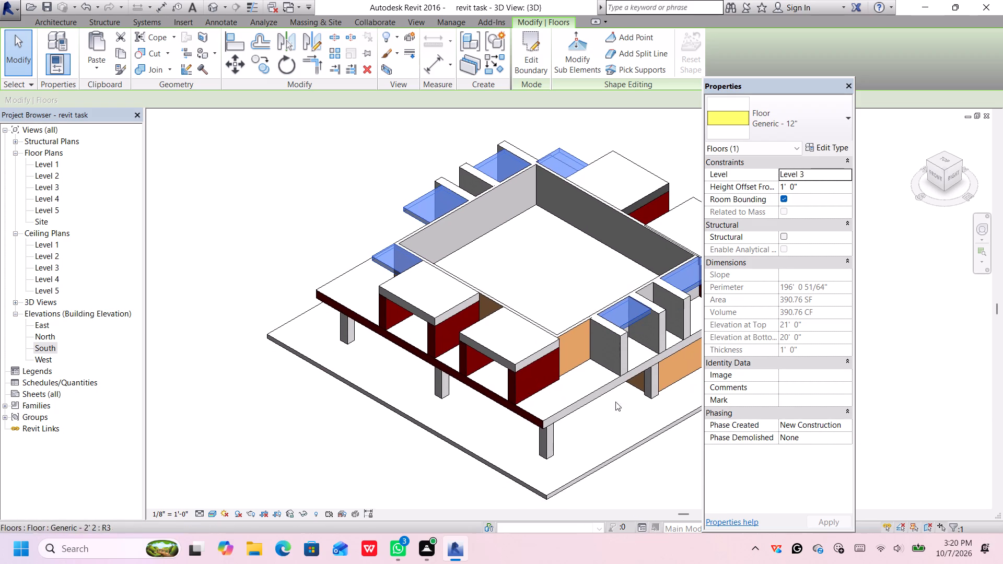
{"action": "middle_click_drag", "start_coordinate": [623, 437], "coordinate": [594, 379]}
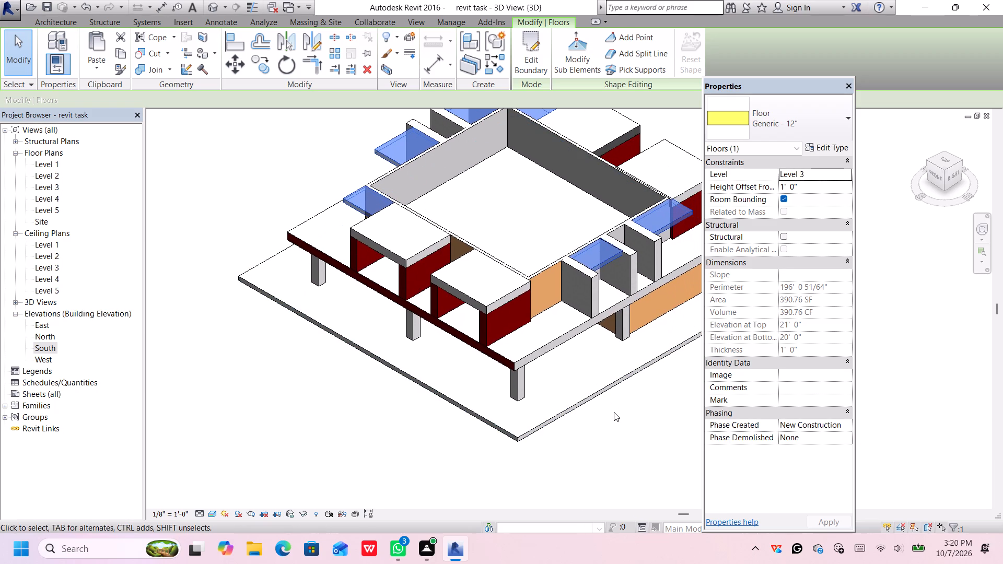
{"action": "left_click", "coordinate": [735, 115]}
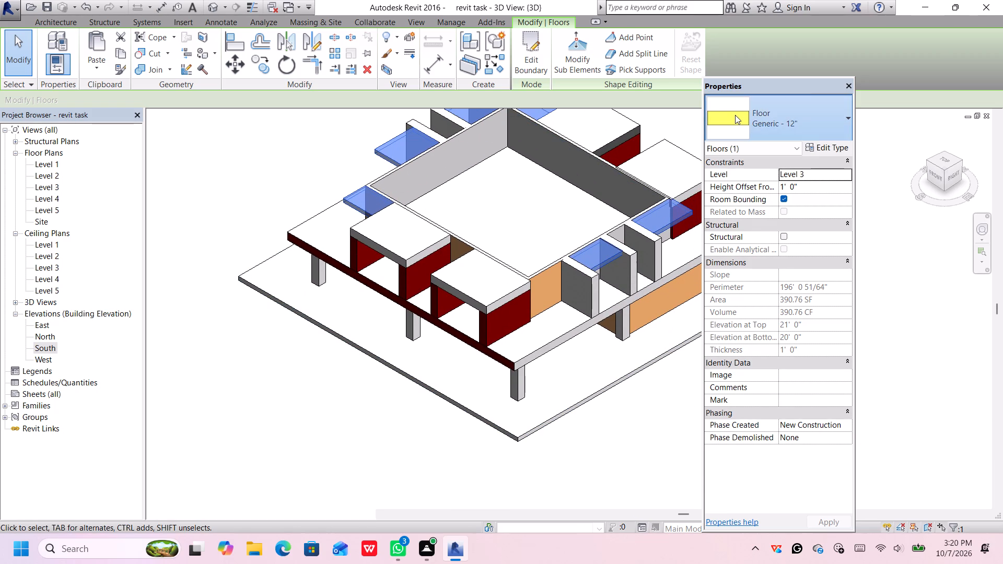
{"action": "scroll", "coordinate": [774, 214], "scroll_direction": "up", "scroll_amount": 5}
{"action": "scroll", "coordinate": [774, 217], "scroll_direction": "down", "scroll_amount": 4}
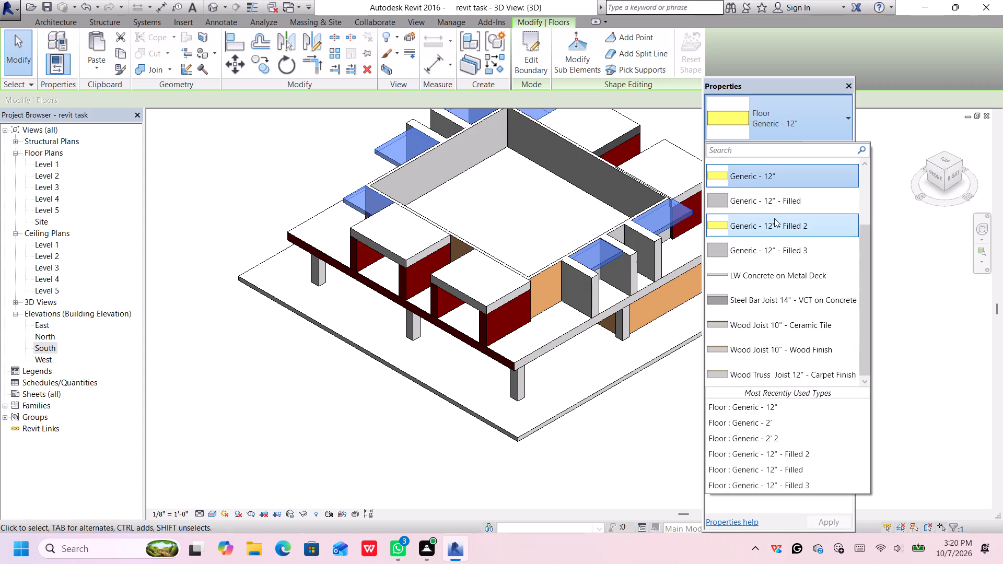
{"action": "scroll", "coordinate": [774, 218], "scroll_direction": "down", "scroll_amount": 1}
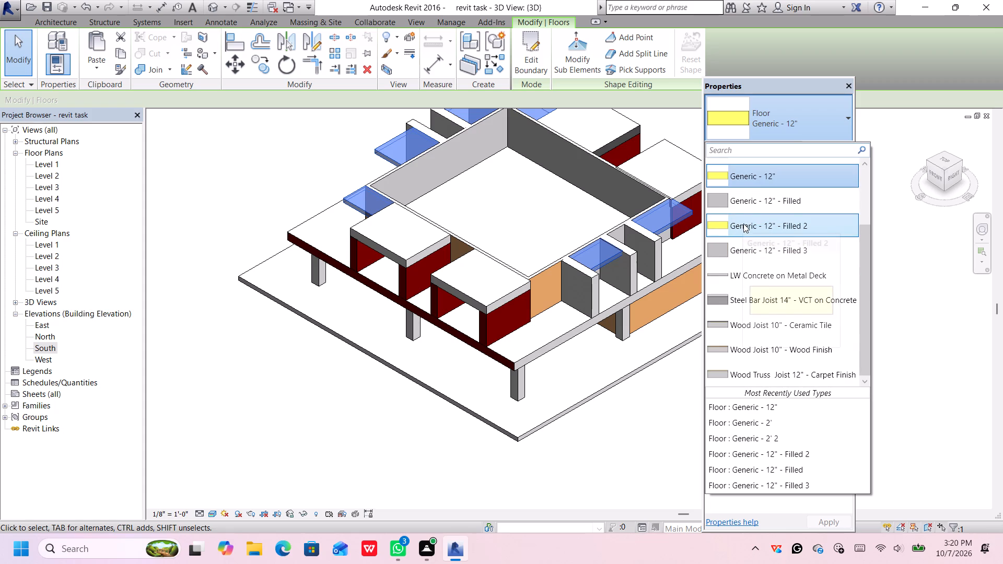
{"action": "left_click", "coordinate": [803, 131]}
Duplicate the selected floor's Generic - 12" type under the name general 6".
{"action": "left_click", "coordinate": [816, 147]}
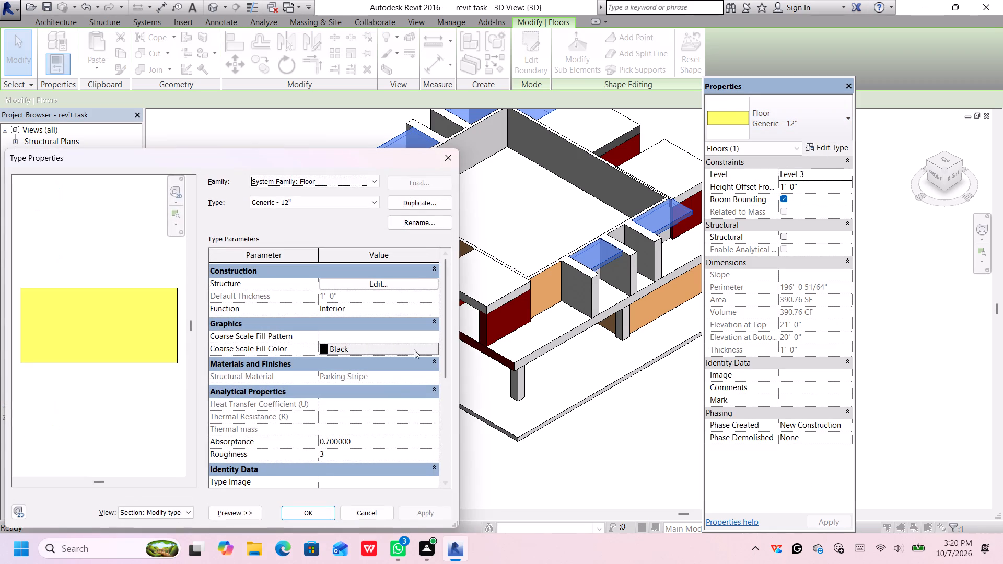
{"action": "left_click", "coordinate": [424, 205]}
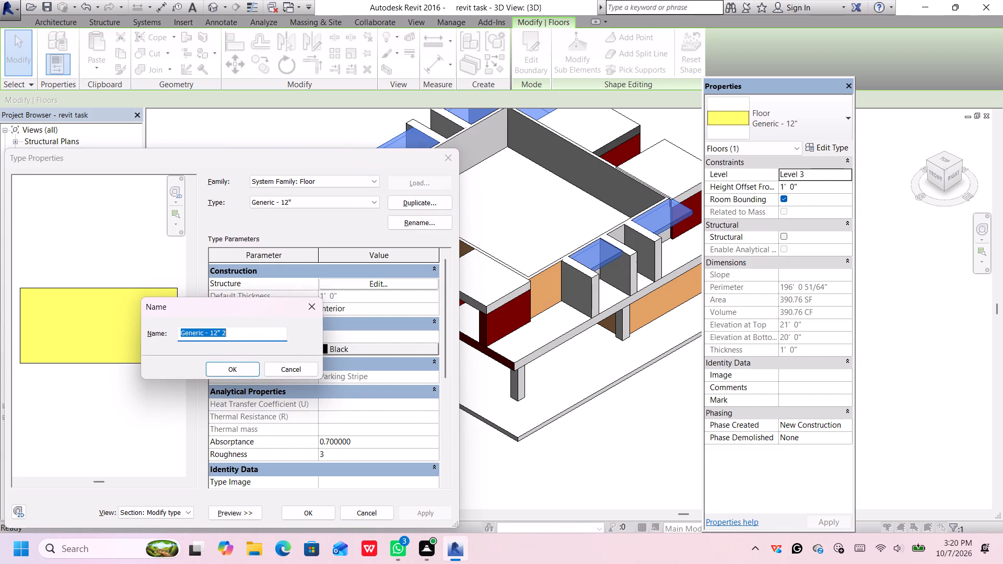
{"action": "key", "text": "BackSpace"}
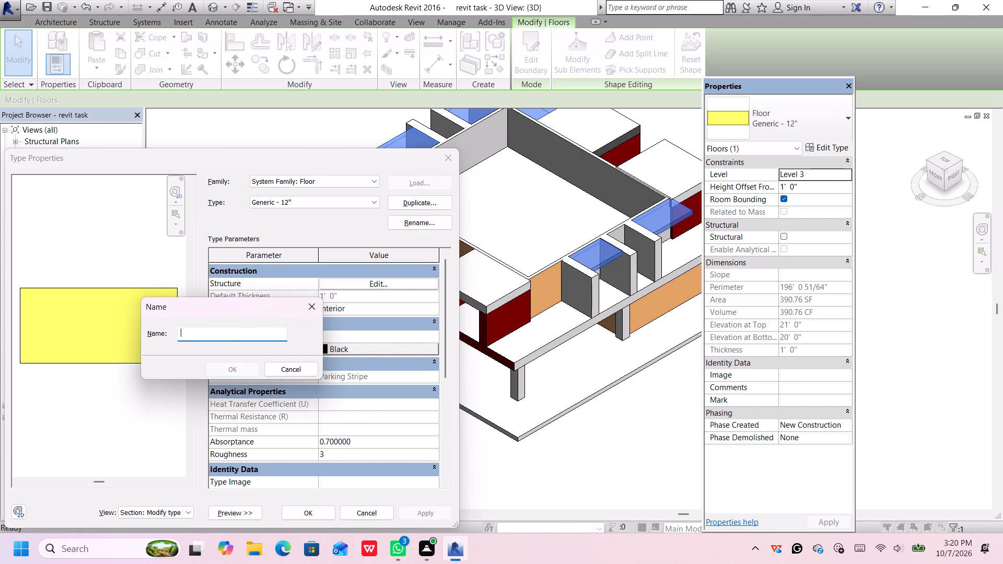
{"action": "type", "text": "general"}
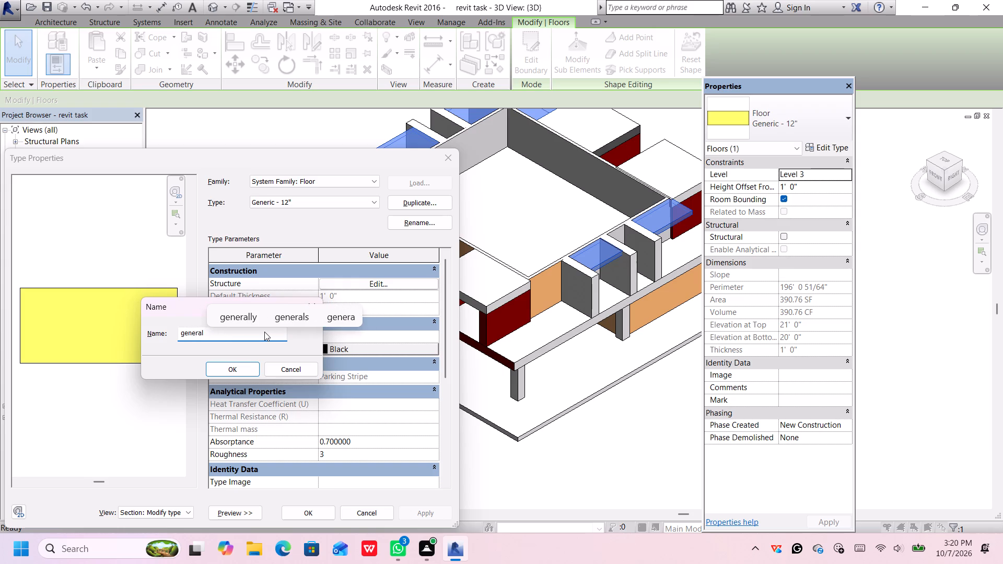
{"action": "key", "text": "space"}
{"action": "type", "text": "6\""}
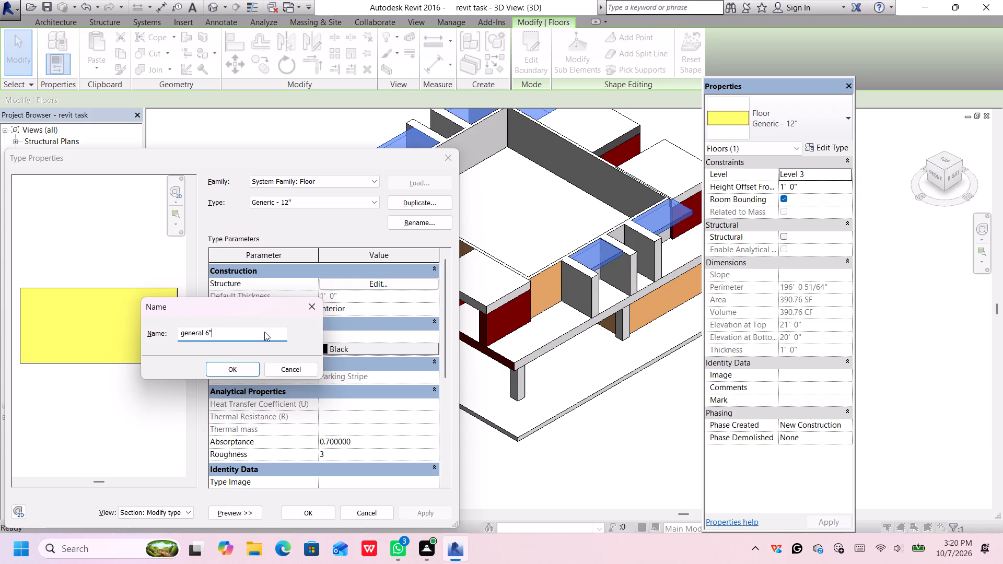
{"action": "key", "text": "Return"}
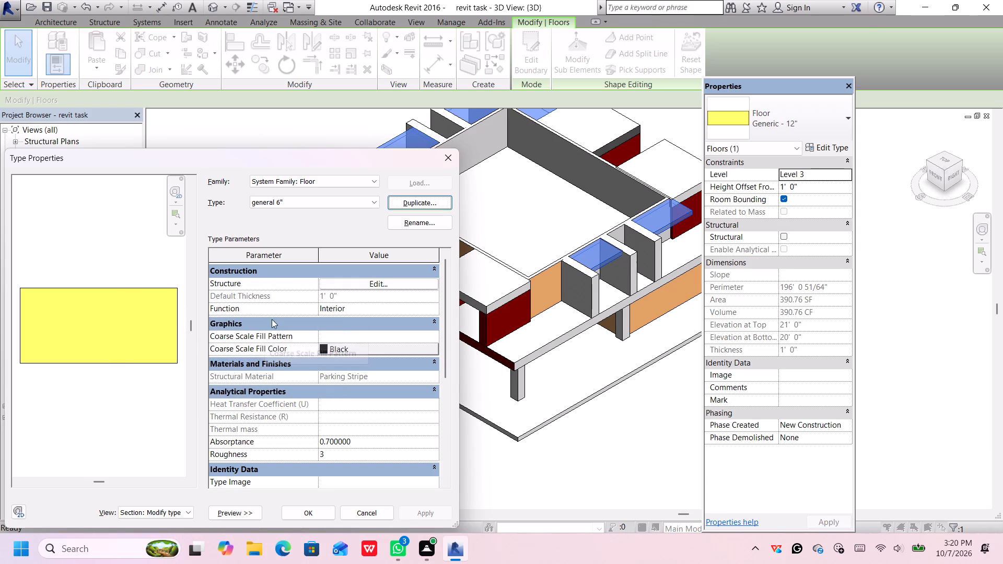
Set the structure layer's thickness to 6" in the general 6" floor assembly.
{"action": "left_click", "coordinate": [353, 283]}
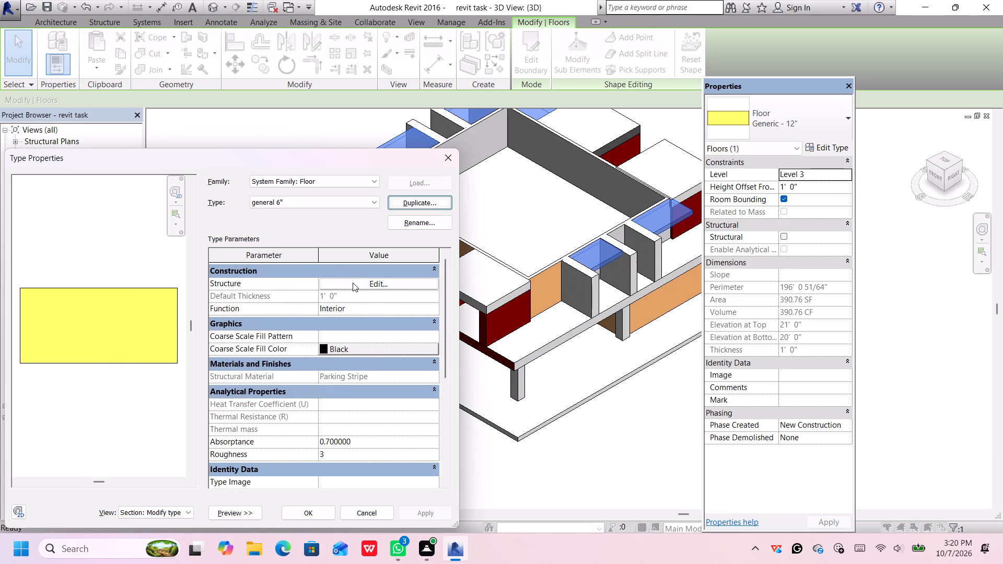
{"action": "left_click", "coordinate": [318, 291]}
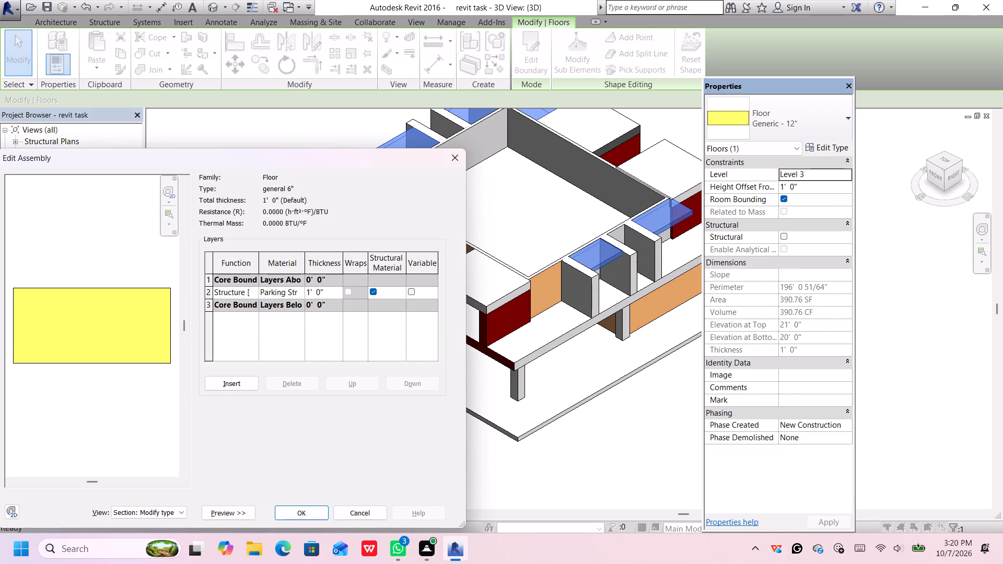
{"action": "left_click", "coordinate": [333, 290]}
{"action": "key", "text": "BackSpace"}
{"action": "key", "text": "BackSpace"}
{"action": "key", "text": "BackSpace"}
{"action": "key", "text": "BackSpace"}
{"action": "key", "text": "BackSpace"}
{"action": "key", "text": "BackSpace"}
{"action": "key", "text": "BackSpace"}
{"action": "key", "text": "BackSpace"}
{"action": "key", "text": "BackSpace"}
{"action": "key", "text": "BackSpace"}
{"action": "key", "text": "BackSpace"}
{"action": "key", "text": "BackSpace"}
{"action": "type", "text": "6\""}
{"action": "key", "text": "Return"}
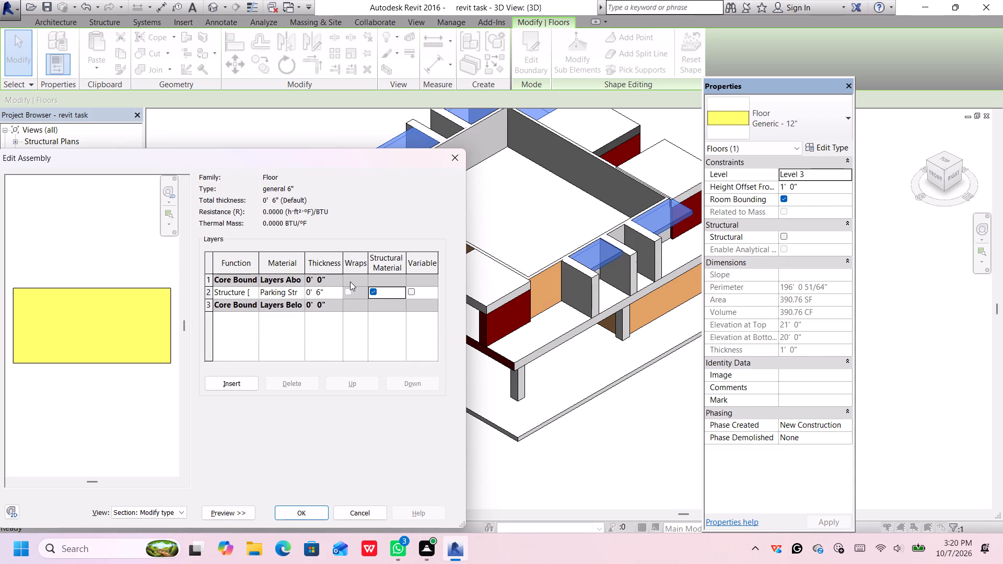
Browse the project materials for the structure layer, previewing Tile, Porcelain, 4in and the appearance of Gypsum Wall Board.
{"action": "left_click", "coordinate": [295, 295]}
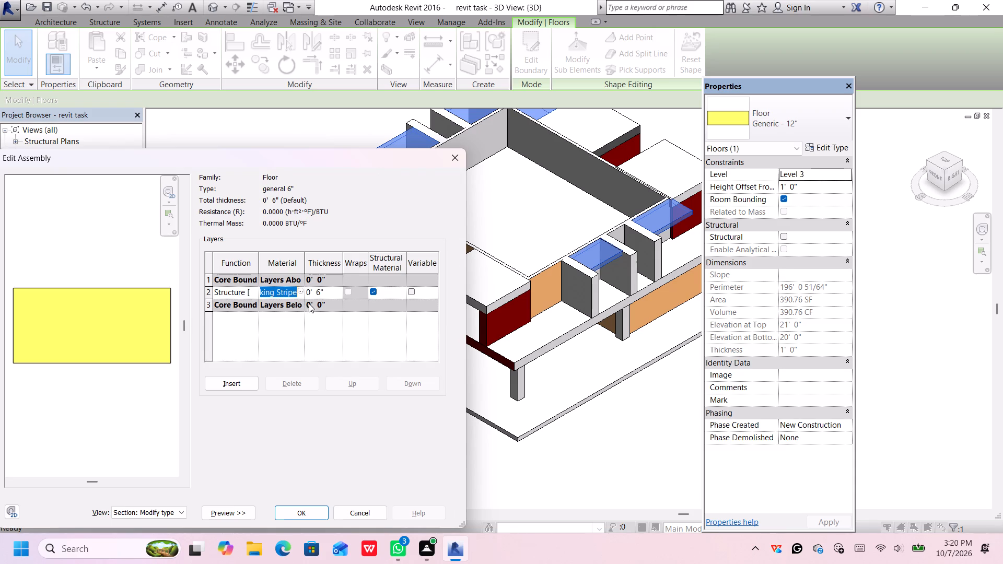
{"action": "left_click", "coordinate": [302, 296]}
{"action": "left_click", "coordinate": [298, 292]}
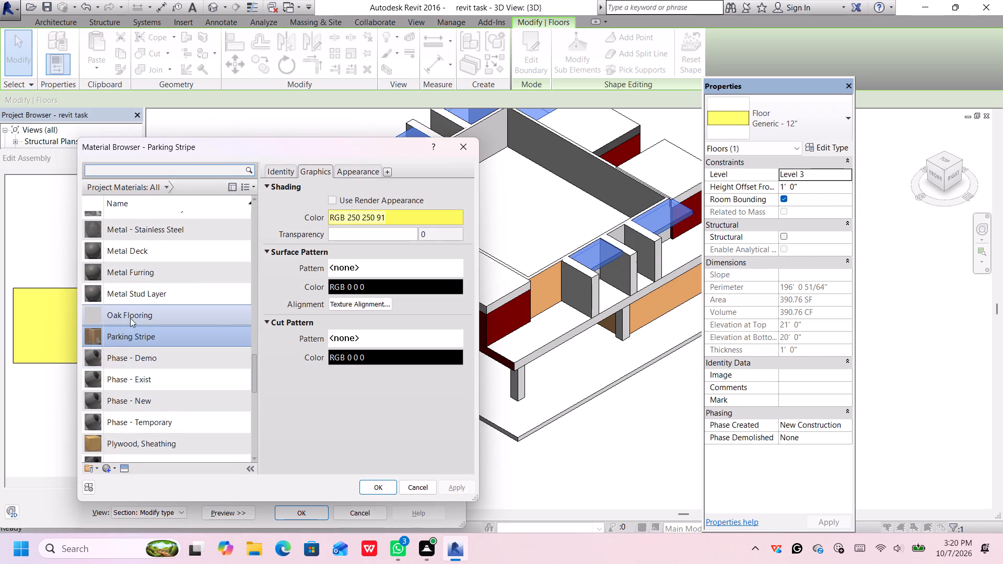
{"action": "scroll", "coordinate": [129, 318], "scroll_direction": "down", "scroll_amount": 4}
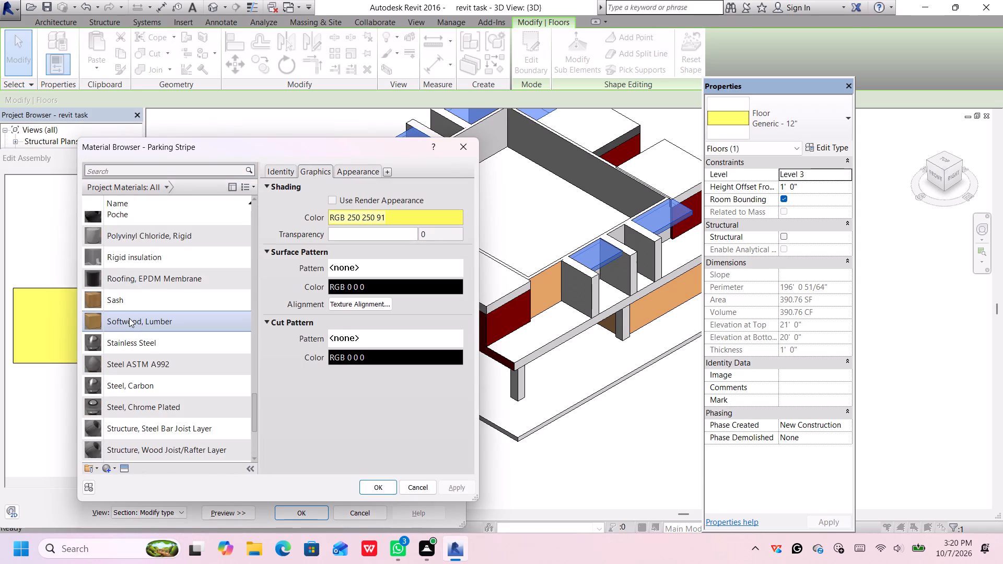
{"action": "scroll", "coordinate": [129, 318], "scroll_direction": "up", "scroll_amount": 4}
{"action": "scroll", "coordinate": [129, 318], "scroll_direction": "down", "scroll_amount": 2}
{"action": "scroll", "coordinate": [129, 318], "scroll_direction": "up", "scroll_amount": 1}
{"action": "scroll", "coordinate": [129, 318], "scroll_direction": "down", "scroll_amount": 6}
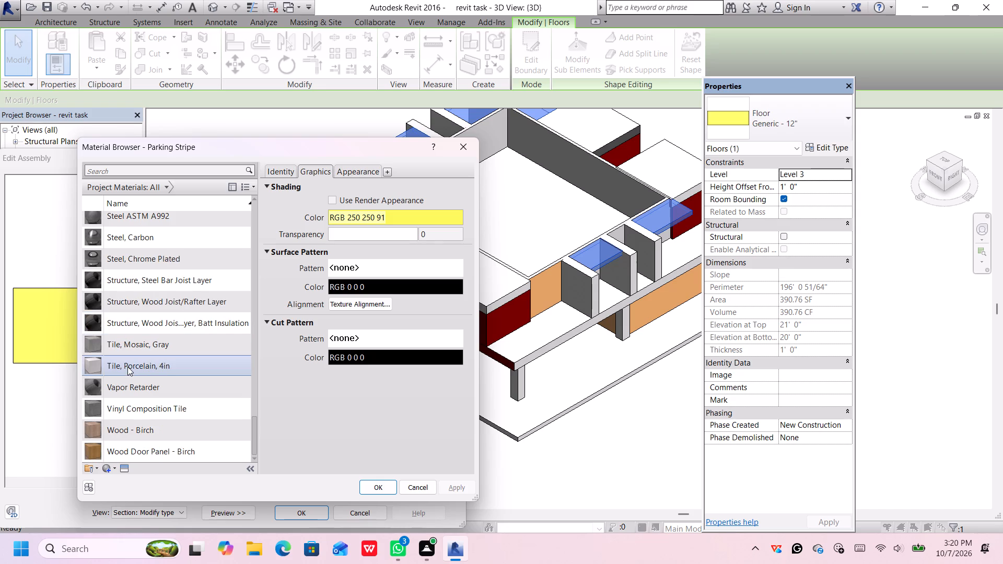
{"action": "left_click", "coordinate": [127, 367]}
{"action": "scroll", "coordinate": [157, 328], "scroll_direction": "down", "scroll_amount": 2}
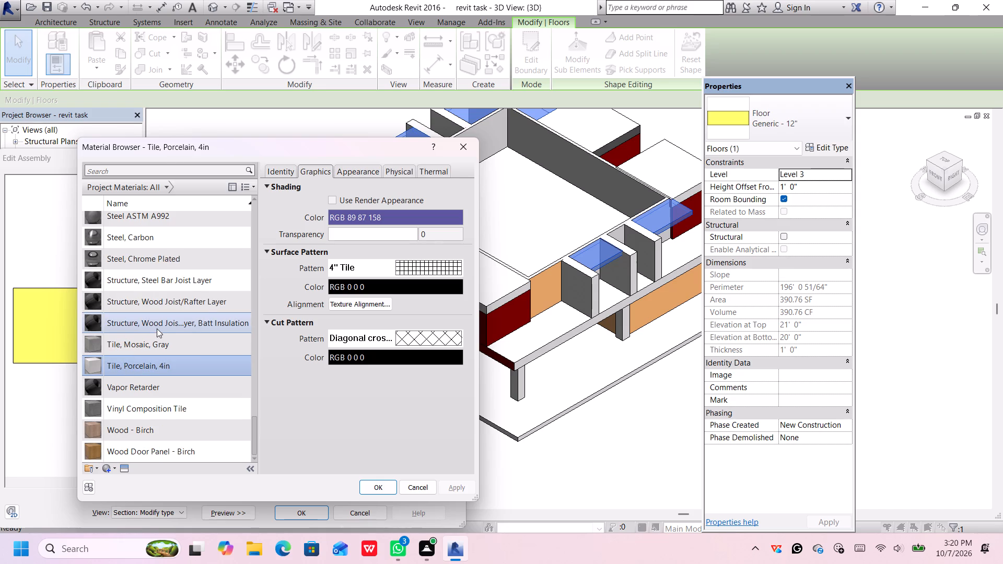
{"action": "scroll", "coordinate": [157, 328], "scroll_direction": "down", "scroll_amount": 2}
{"action": "scroll", "coordinate": [156, 342], "scroll_direction": "up", "scroll_amount": 11}
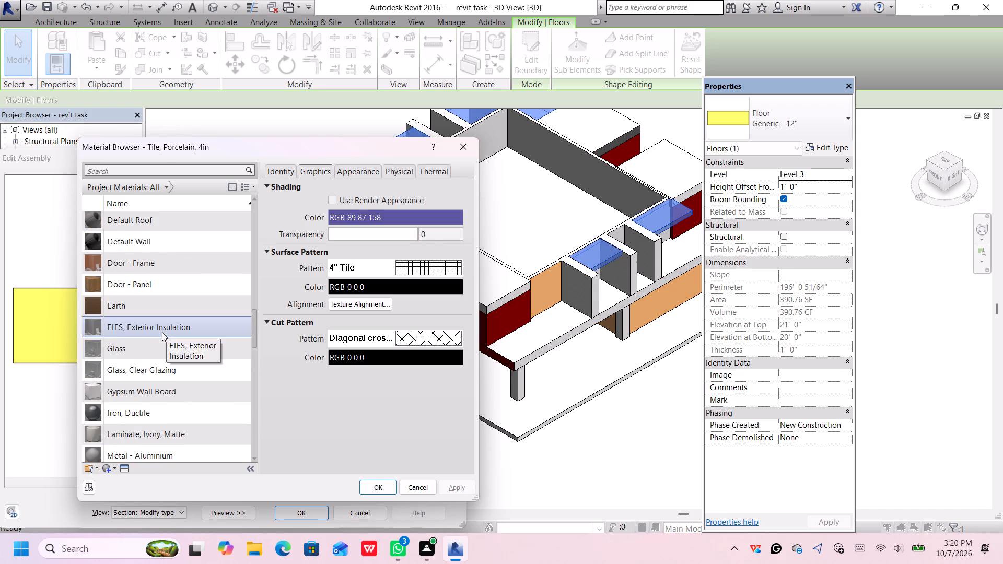
{"action": "left_click", "coordinate": [155, 385]}
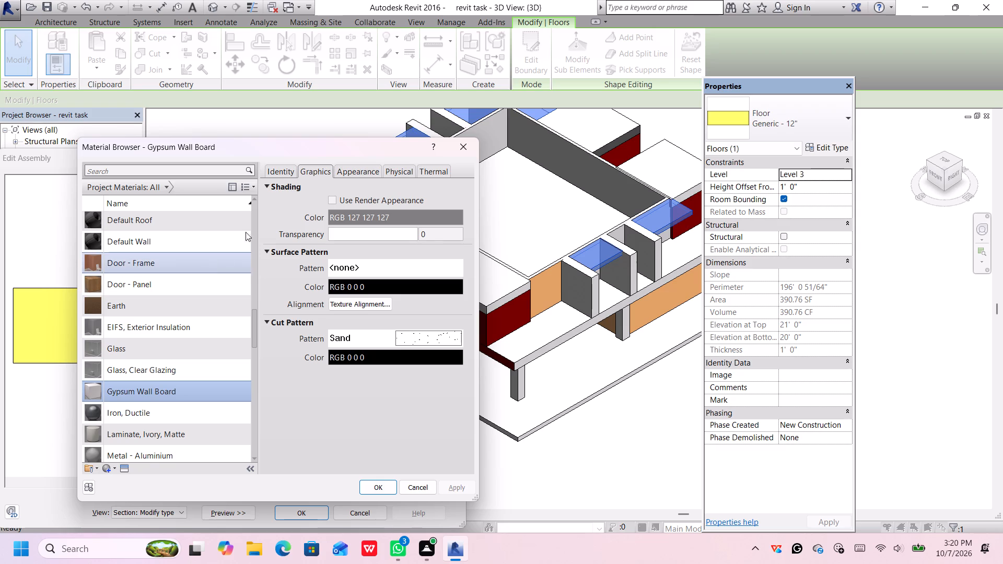
{"action": "left_click", "coordinate": [356, 173]}
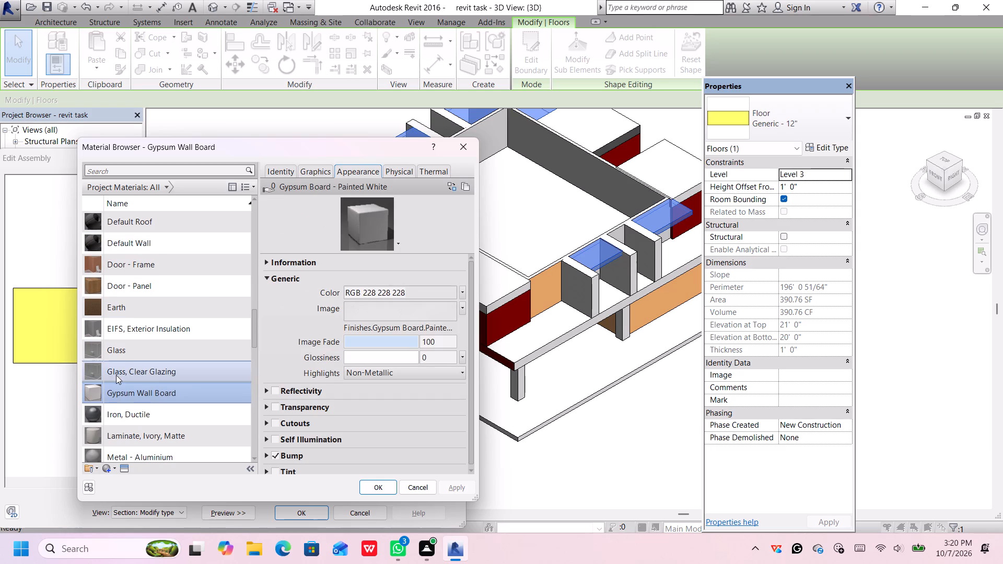
Choose Concrete Masonry Units from the project materials for the structure layer.
{"action": "scroll", "coordinate": [122, 365], "scroll_direction": "up", "scroll_amount": 8}
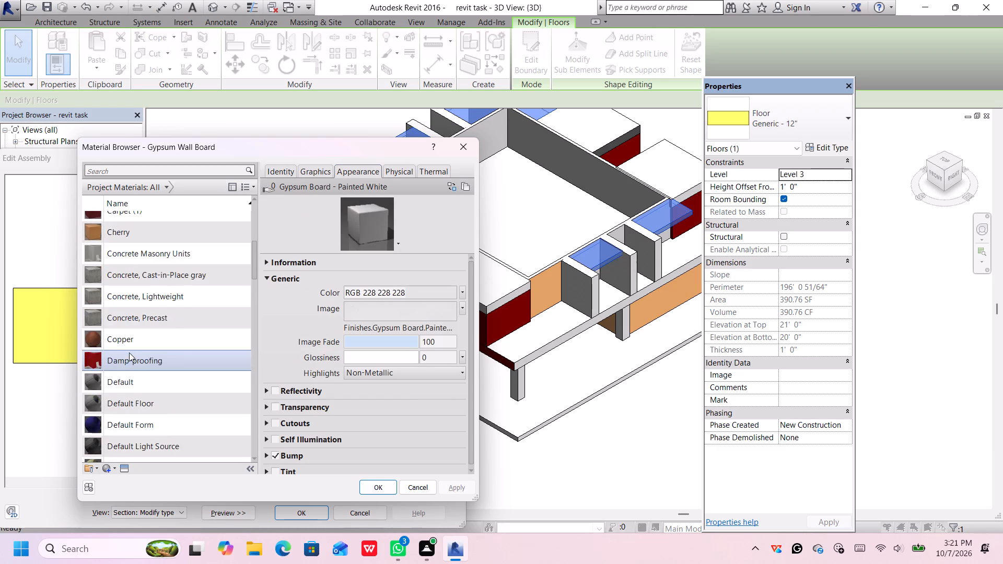
{"action": "scroll", "coordinate": [140, 338], "scroll_direction": "up", "scroll_amount": 4}
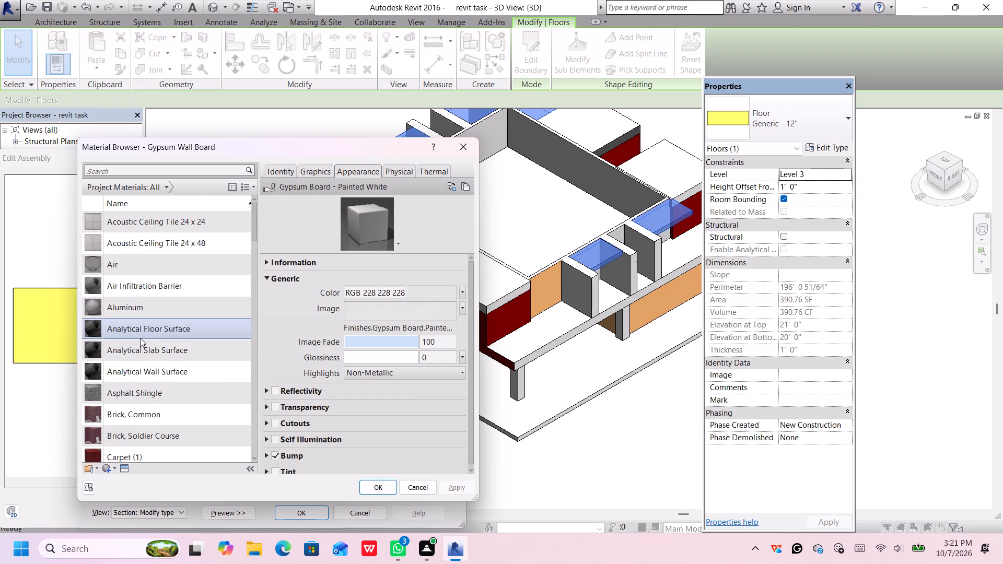
{"action": "scroll", "coordinate": [140, 338], "scroll_direction": "down", "scroll_amount": 3}
{"action": "left_click", "coordinate": [156, 314]}
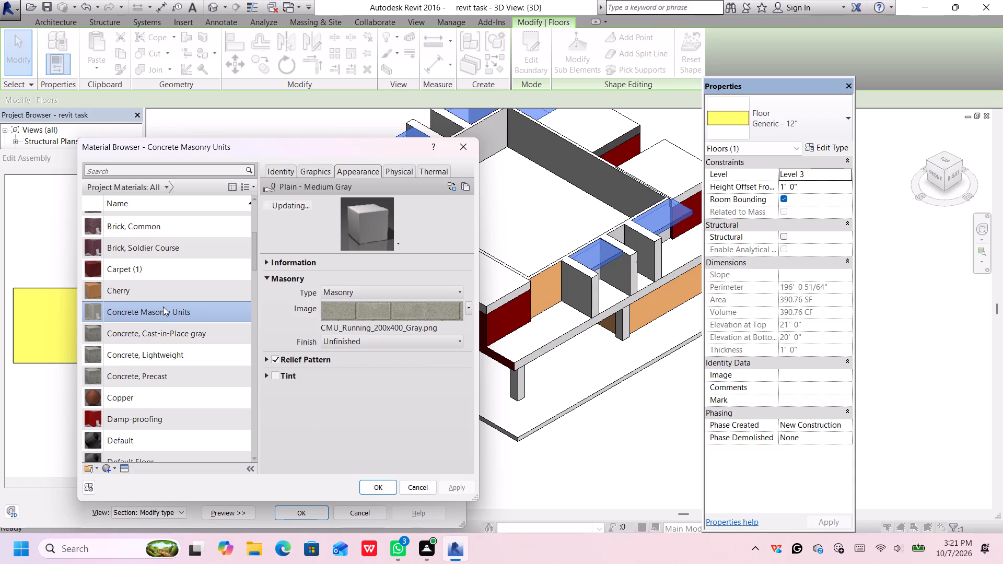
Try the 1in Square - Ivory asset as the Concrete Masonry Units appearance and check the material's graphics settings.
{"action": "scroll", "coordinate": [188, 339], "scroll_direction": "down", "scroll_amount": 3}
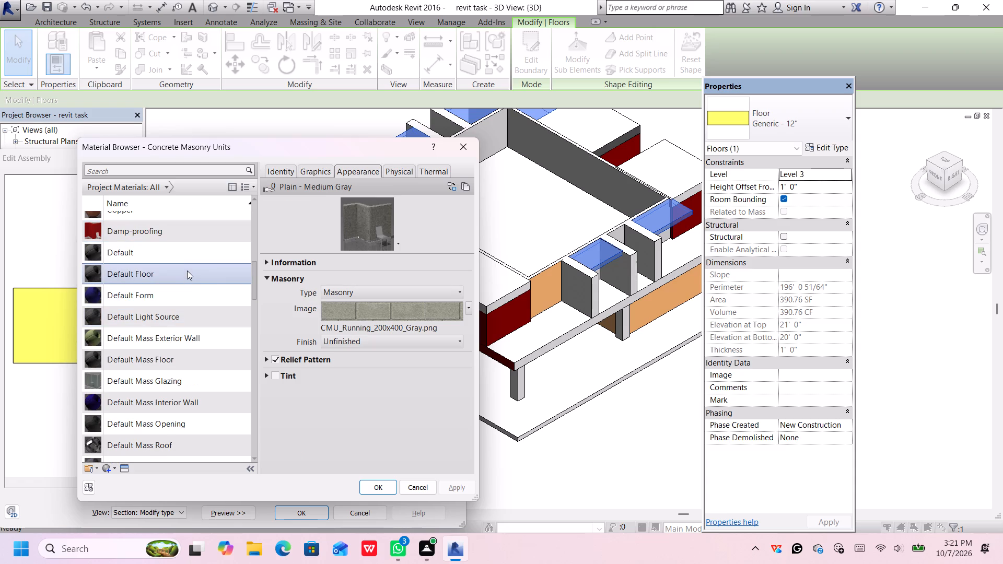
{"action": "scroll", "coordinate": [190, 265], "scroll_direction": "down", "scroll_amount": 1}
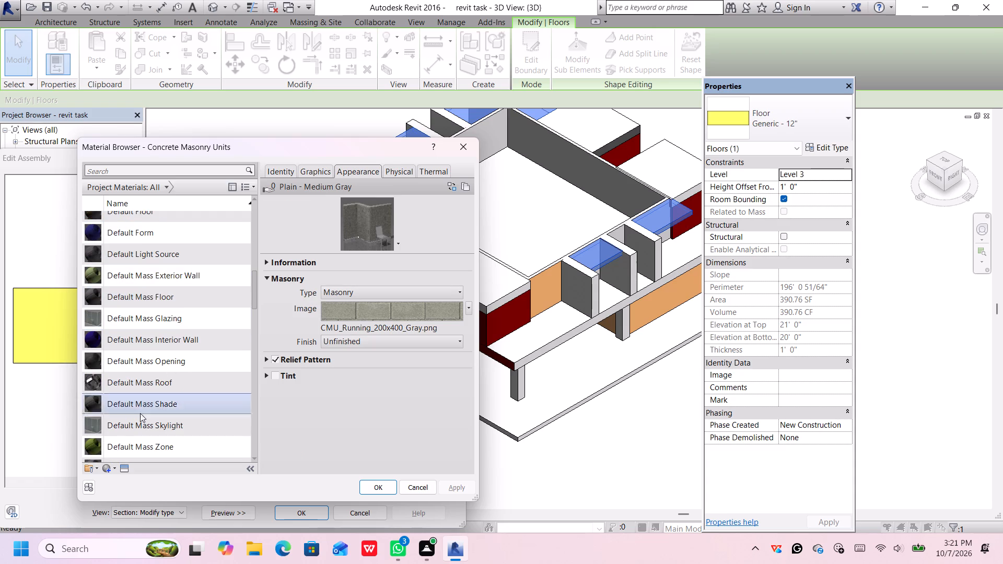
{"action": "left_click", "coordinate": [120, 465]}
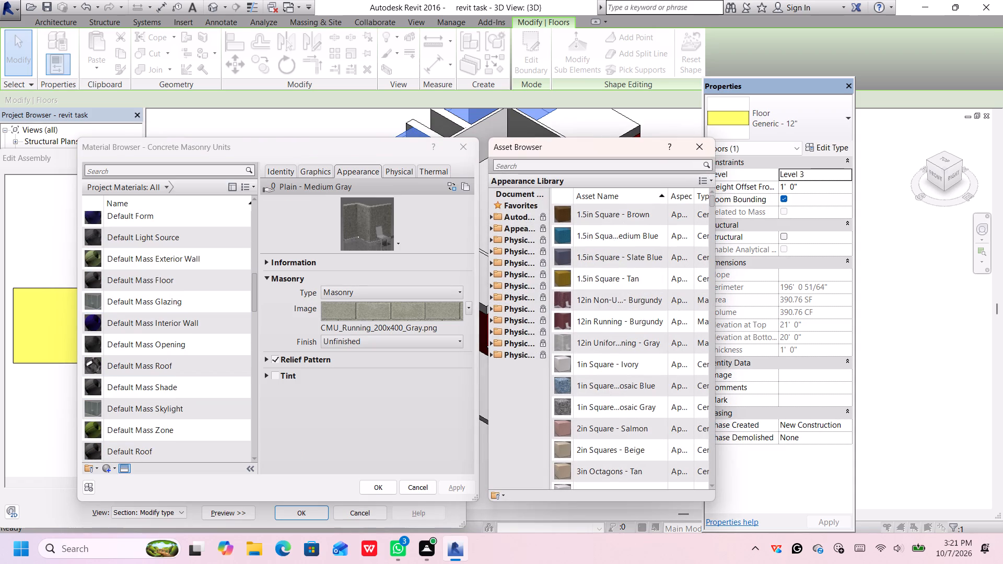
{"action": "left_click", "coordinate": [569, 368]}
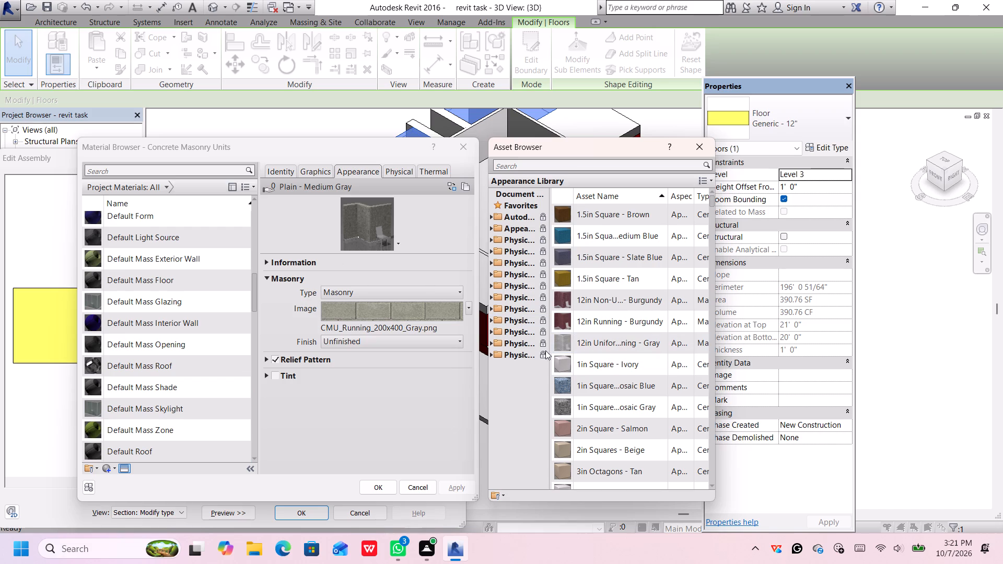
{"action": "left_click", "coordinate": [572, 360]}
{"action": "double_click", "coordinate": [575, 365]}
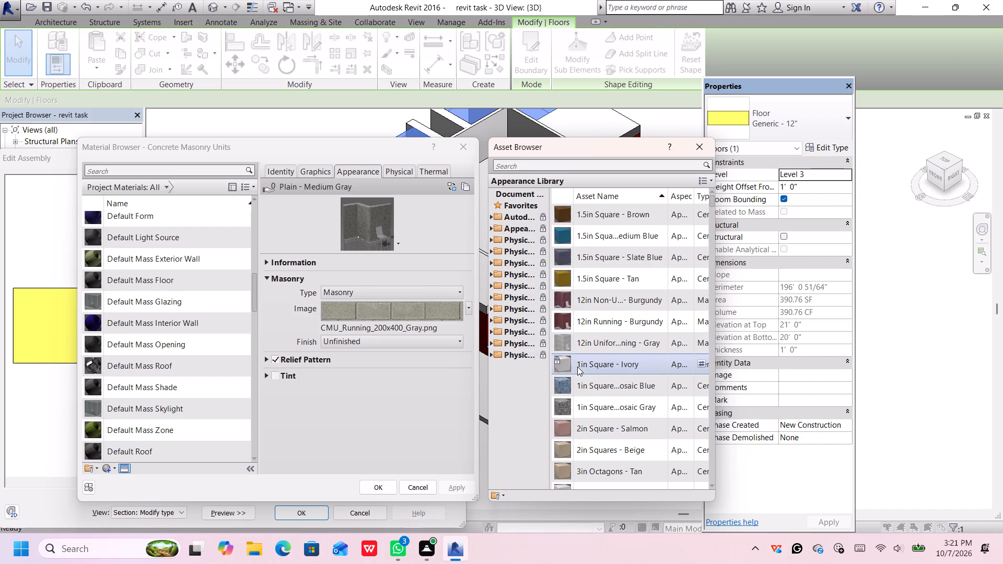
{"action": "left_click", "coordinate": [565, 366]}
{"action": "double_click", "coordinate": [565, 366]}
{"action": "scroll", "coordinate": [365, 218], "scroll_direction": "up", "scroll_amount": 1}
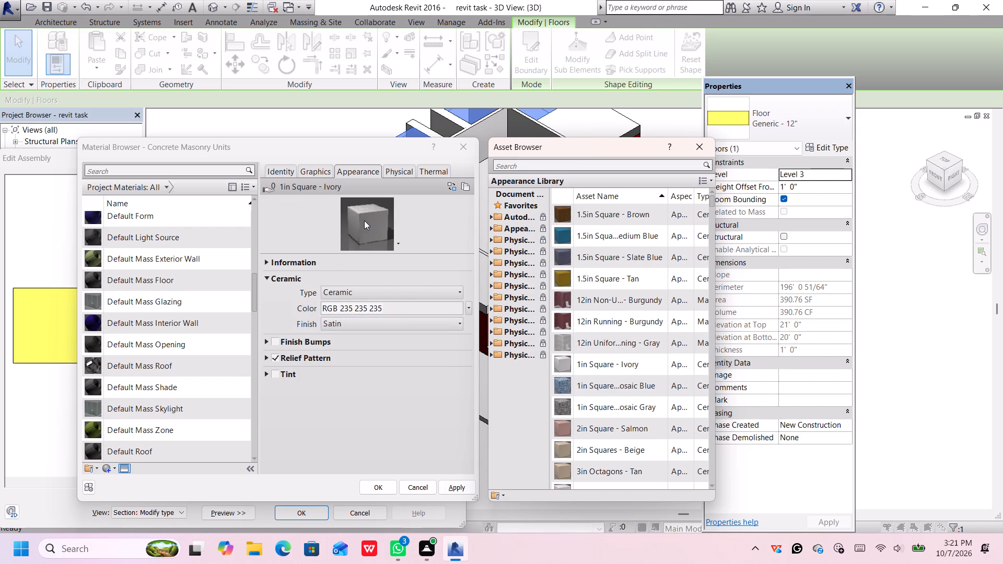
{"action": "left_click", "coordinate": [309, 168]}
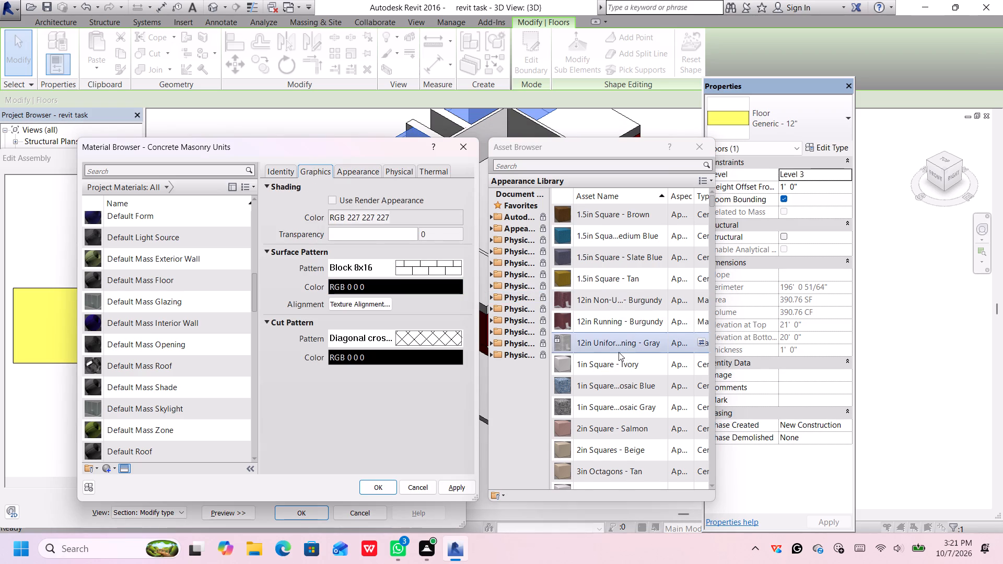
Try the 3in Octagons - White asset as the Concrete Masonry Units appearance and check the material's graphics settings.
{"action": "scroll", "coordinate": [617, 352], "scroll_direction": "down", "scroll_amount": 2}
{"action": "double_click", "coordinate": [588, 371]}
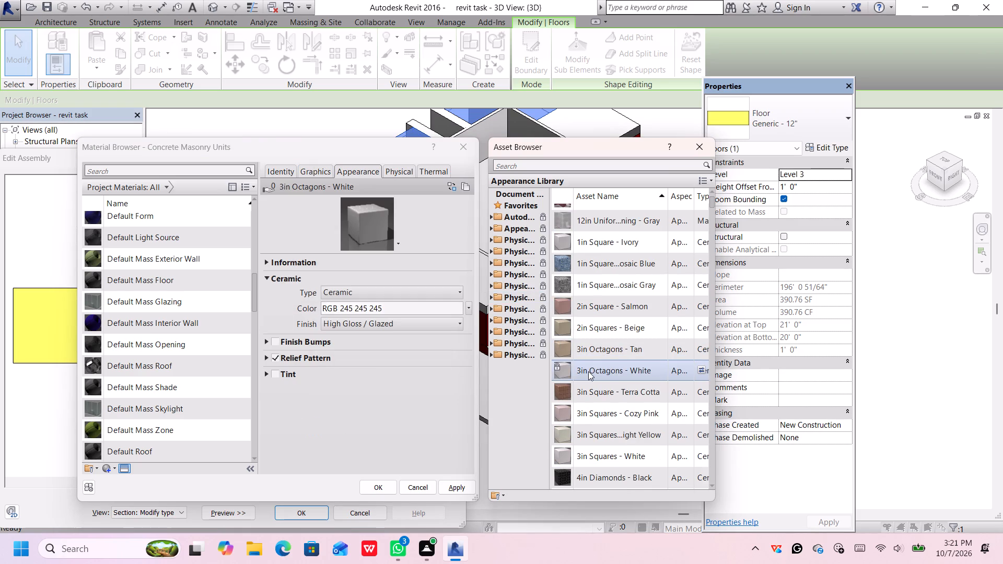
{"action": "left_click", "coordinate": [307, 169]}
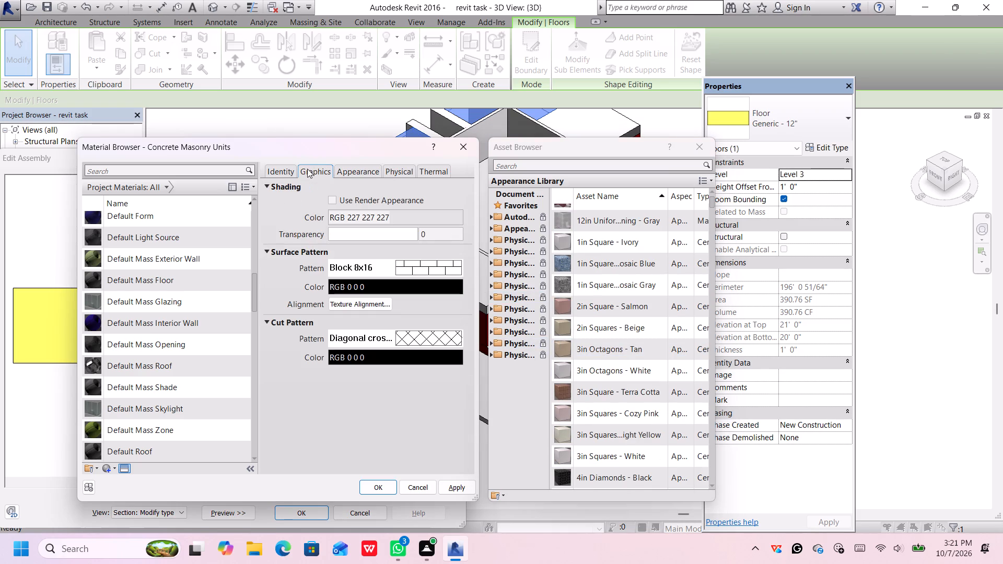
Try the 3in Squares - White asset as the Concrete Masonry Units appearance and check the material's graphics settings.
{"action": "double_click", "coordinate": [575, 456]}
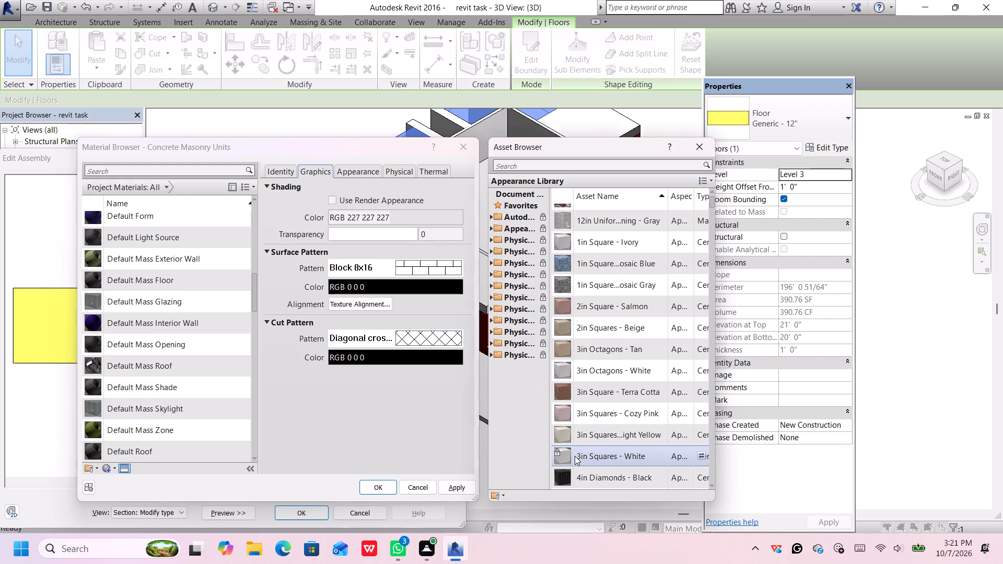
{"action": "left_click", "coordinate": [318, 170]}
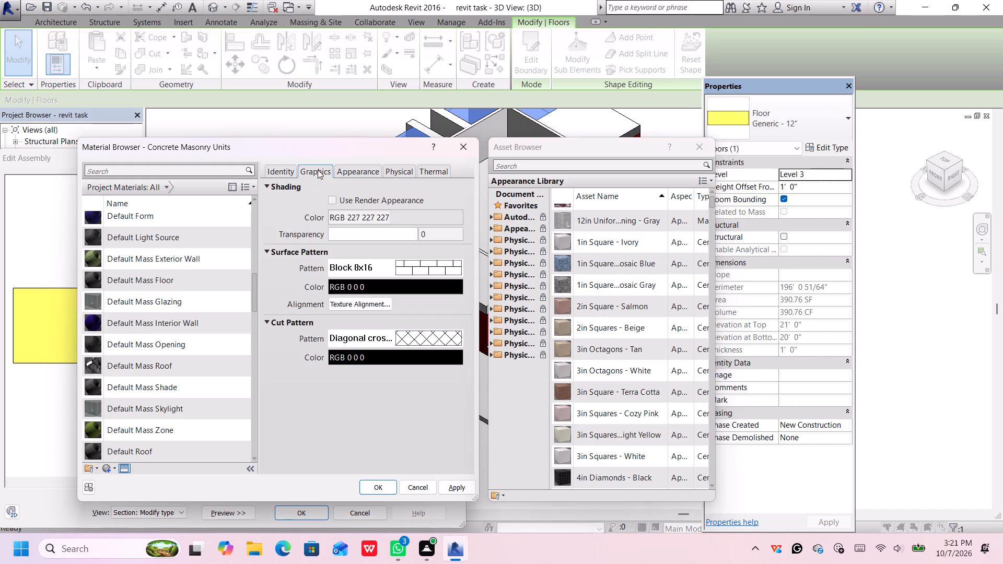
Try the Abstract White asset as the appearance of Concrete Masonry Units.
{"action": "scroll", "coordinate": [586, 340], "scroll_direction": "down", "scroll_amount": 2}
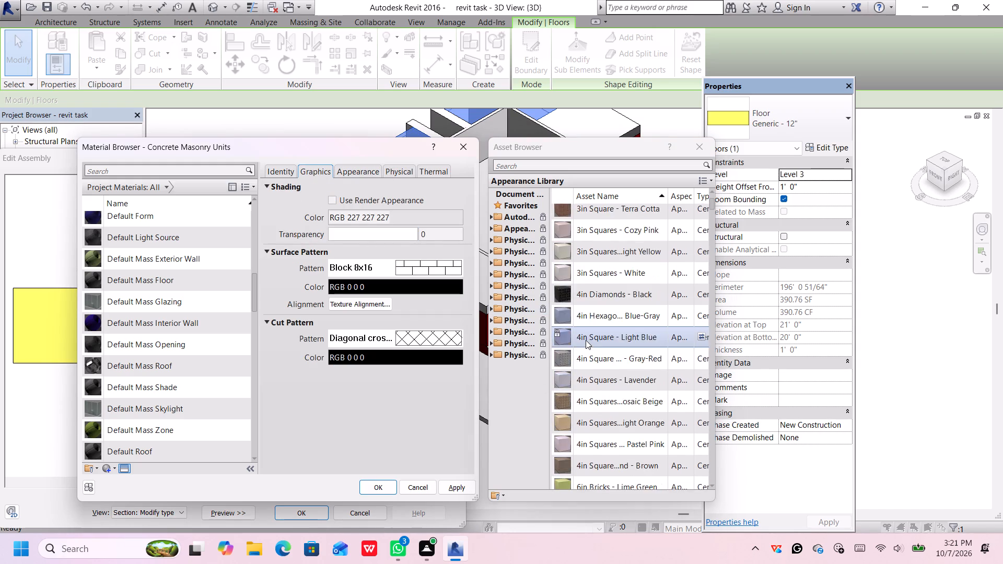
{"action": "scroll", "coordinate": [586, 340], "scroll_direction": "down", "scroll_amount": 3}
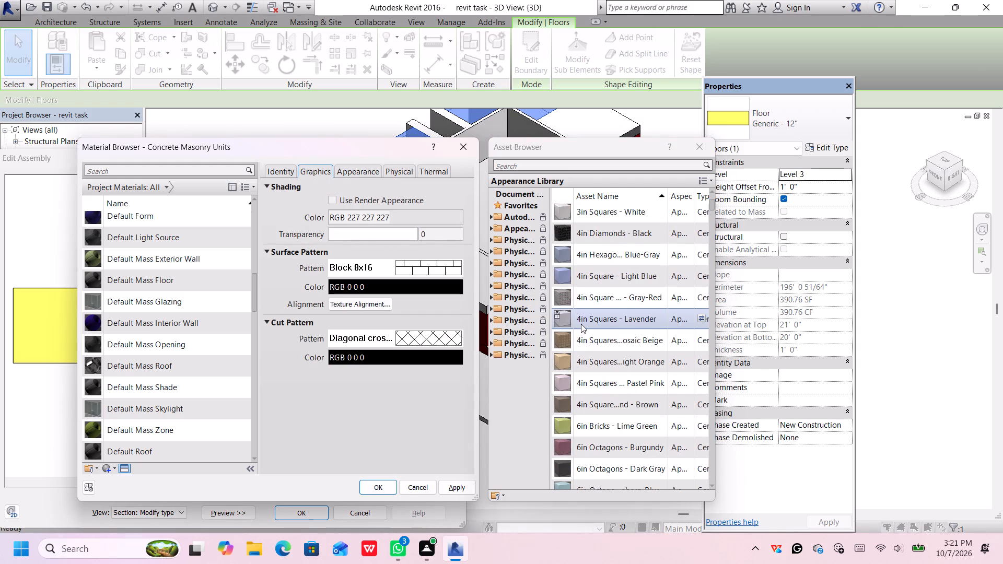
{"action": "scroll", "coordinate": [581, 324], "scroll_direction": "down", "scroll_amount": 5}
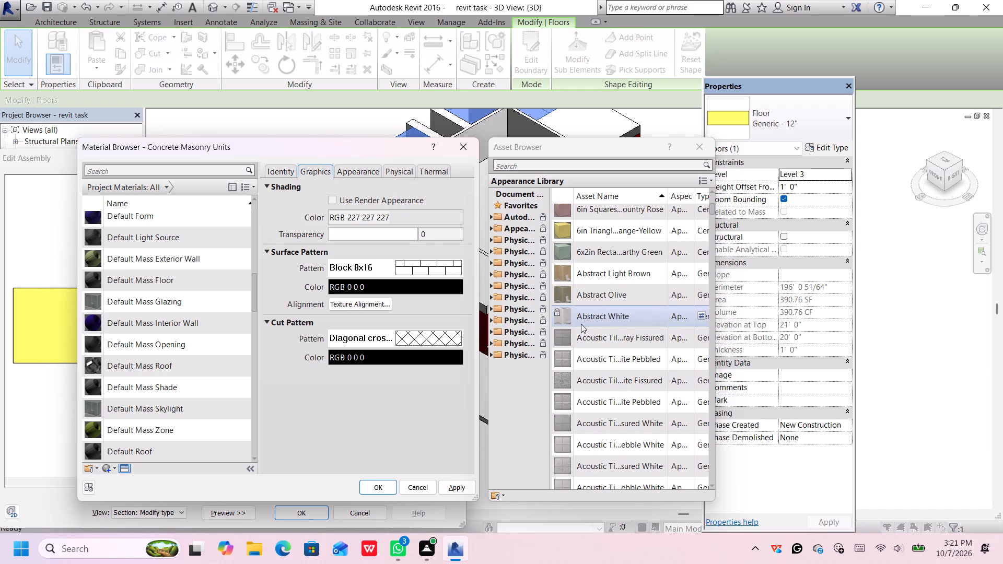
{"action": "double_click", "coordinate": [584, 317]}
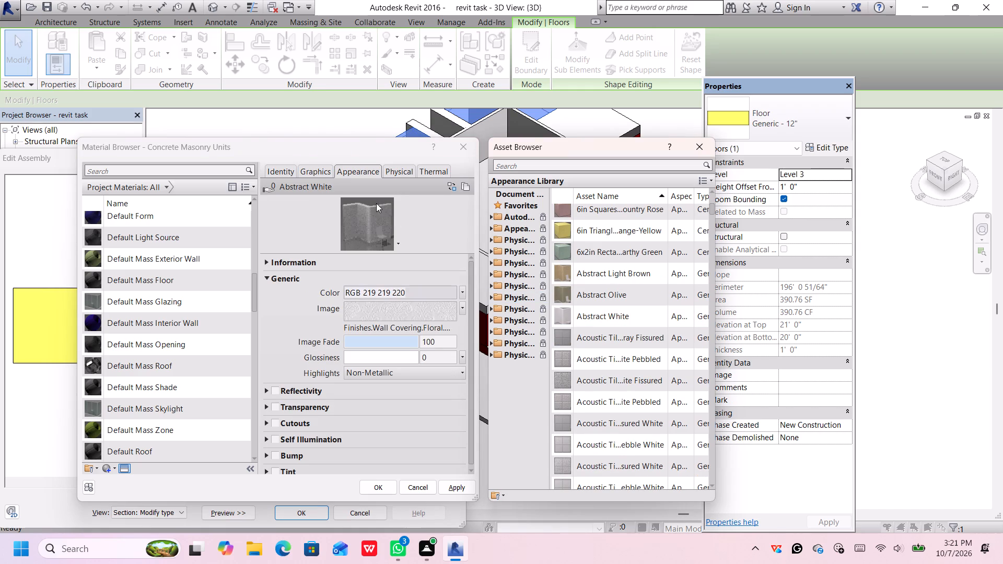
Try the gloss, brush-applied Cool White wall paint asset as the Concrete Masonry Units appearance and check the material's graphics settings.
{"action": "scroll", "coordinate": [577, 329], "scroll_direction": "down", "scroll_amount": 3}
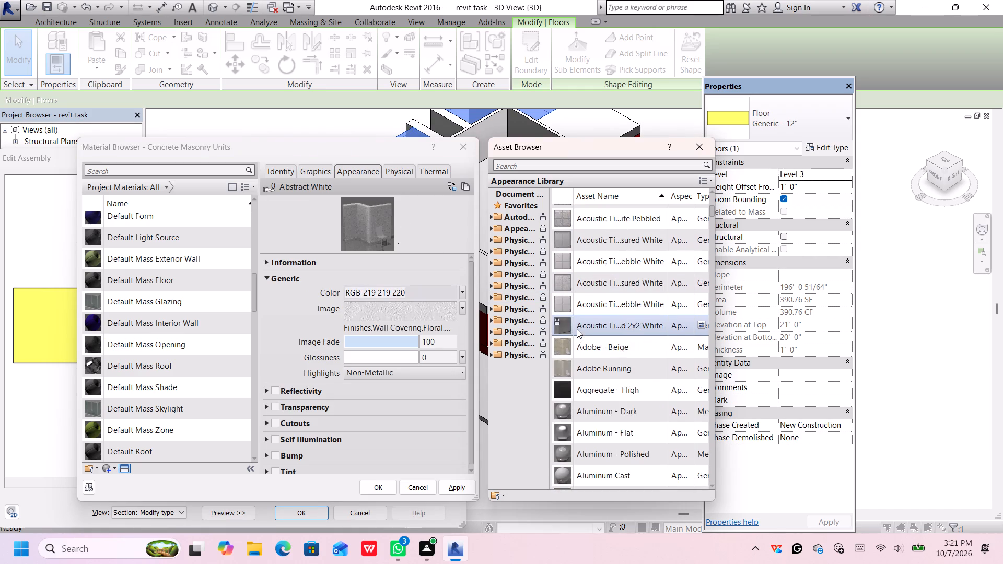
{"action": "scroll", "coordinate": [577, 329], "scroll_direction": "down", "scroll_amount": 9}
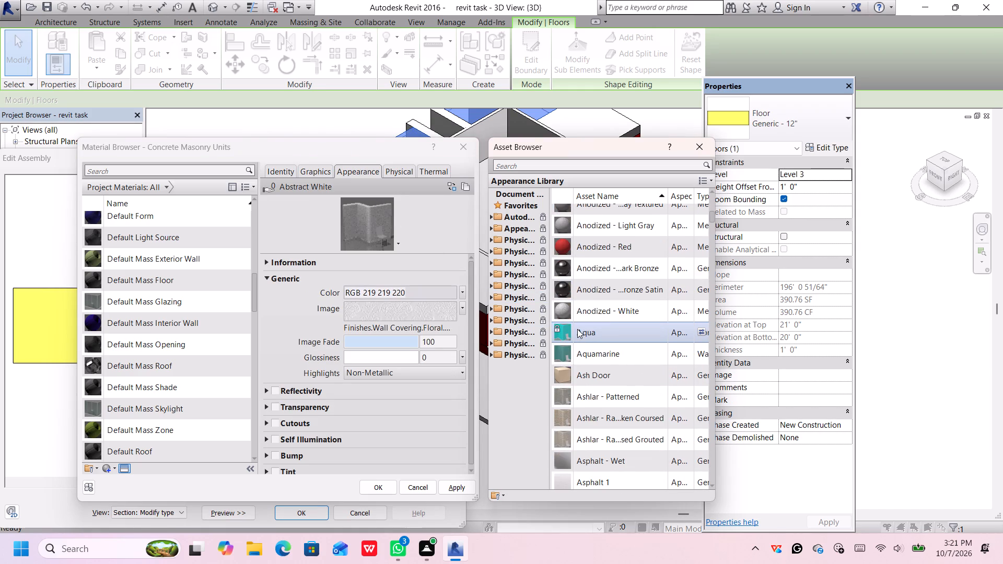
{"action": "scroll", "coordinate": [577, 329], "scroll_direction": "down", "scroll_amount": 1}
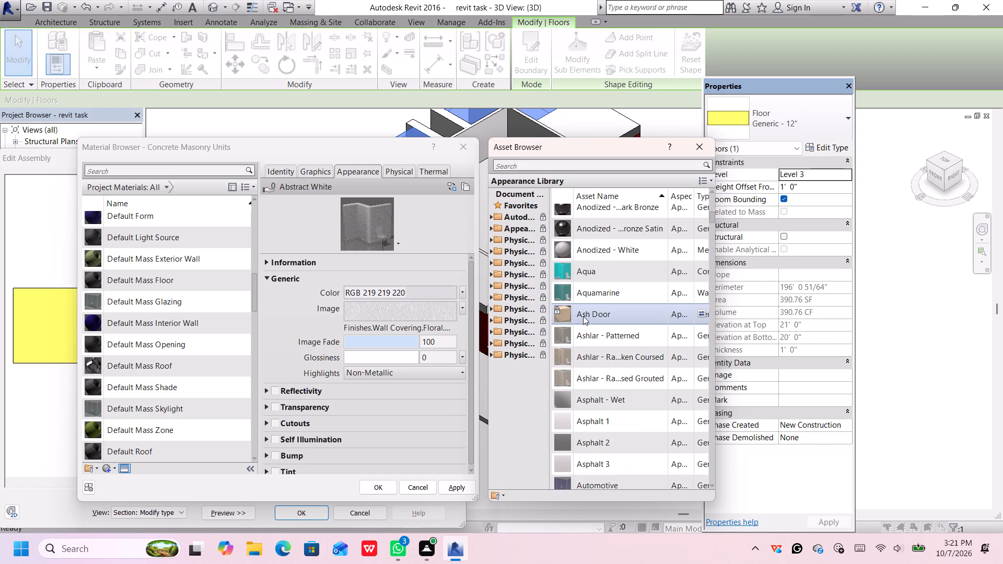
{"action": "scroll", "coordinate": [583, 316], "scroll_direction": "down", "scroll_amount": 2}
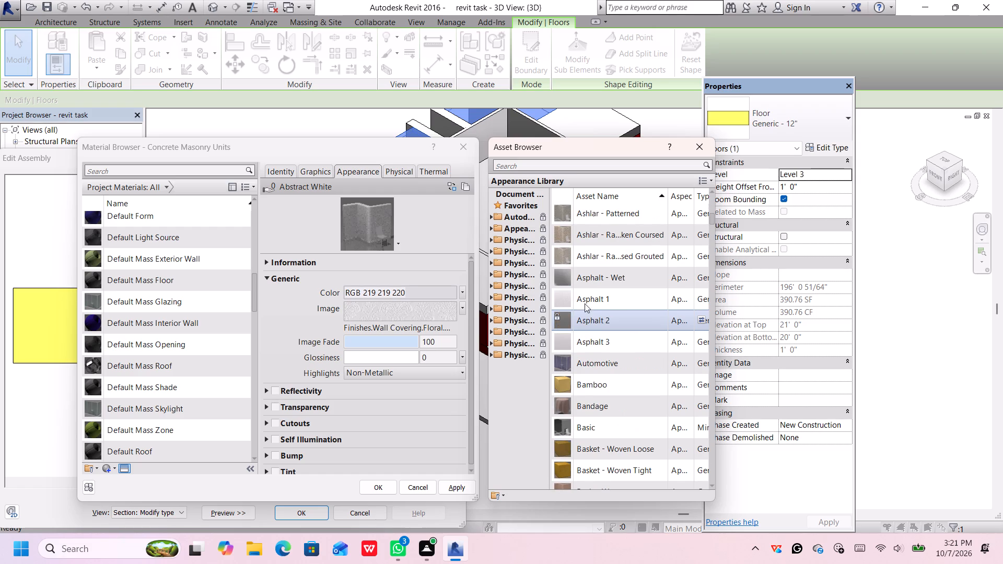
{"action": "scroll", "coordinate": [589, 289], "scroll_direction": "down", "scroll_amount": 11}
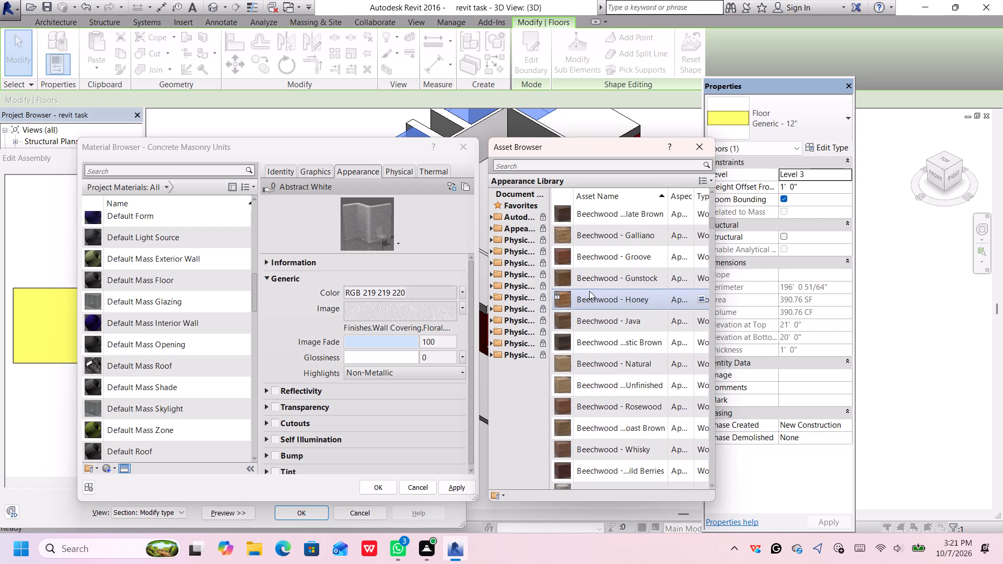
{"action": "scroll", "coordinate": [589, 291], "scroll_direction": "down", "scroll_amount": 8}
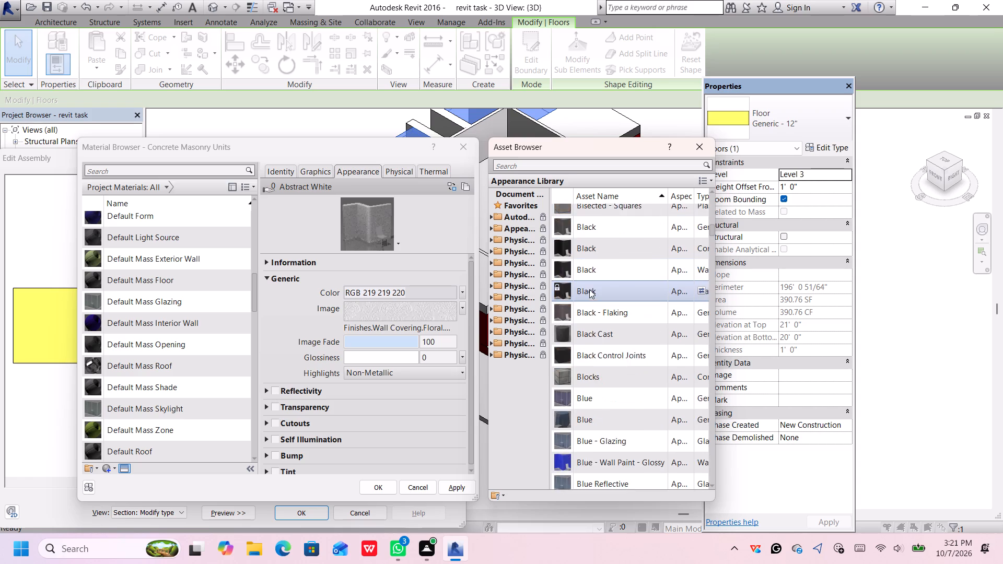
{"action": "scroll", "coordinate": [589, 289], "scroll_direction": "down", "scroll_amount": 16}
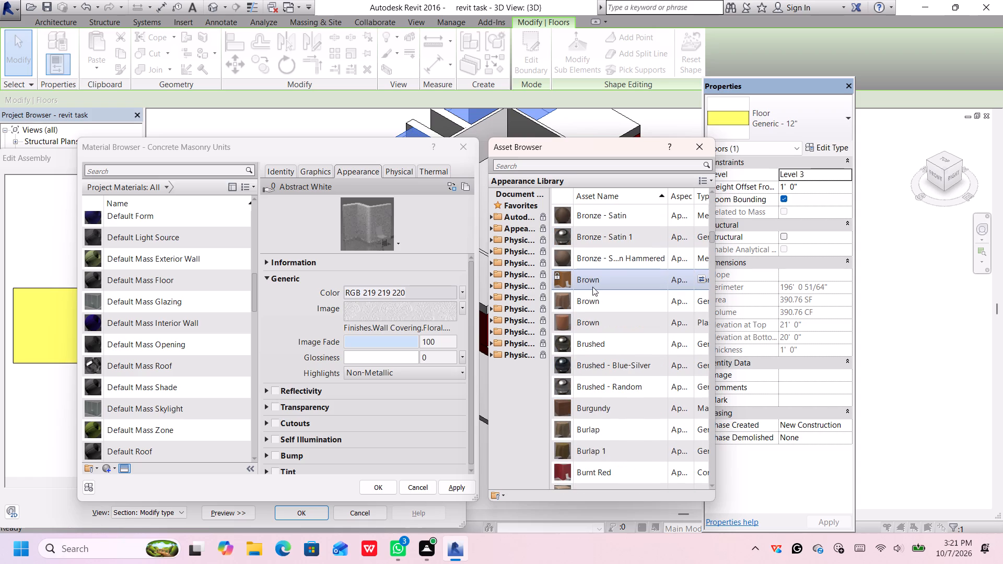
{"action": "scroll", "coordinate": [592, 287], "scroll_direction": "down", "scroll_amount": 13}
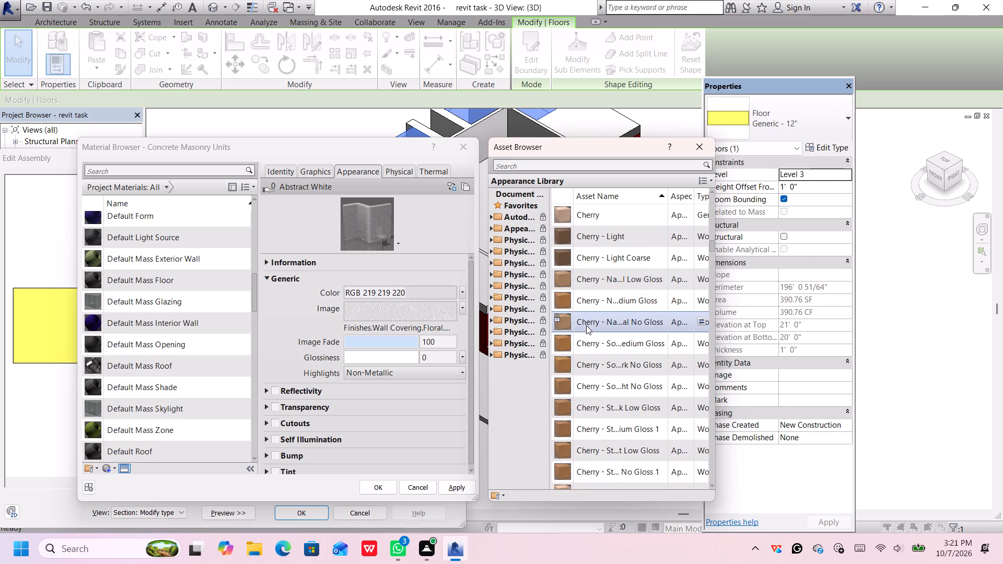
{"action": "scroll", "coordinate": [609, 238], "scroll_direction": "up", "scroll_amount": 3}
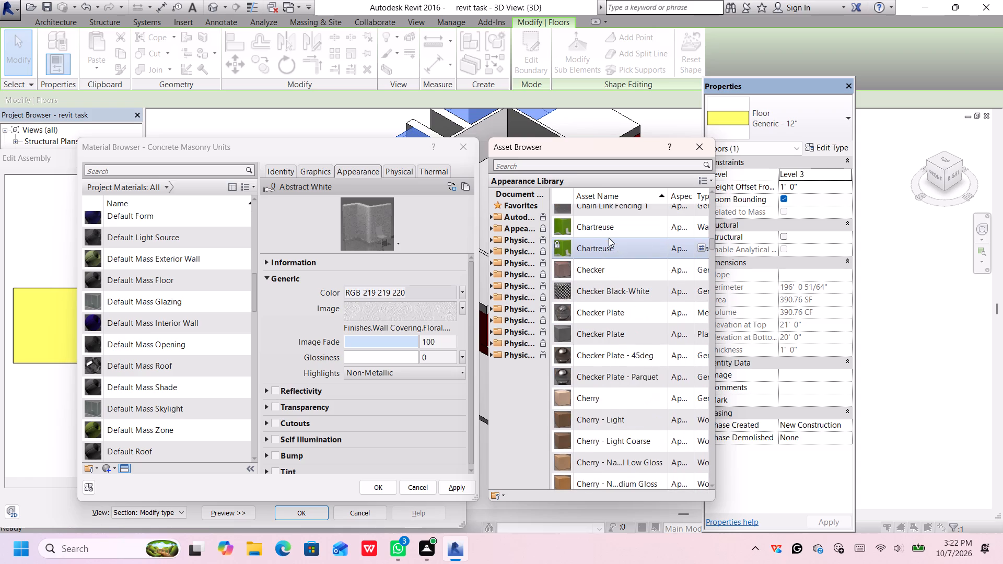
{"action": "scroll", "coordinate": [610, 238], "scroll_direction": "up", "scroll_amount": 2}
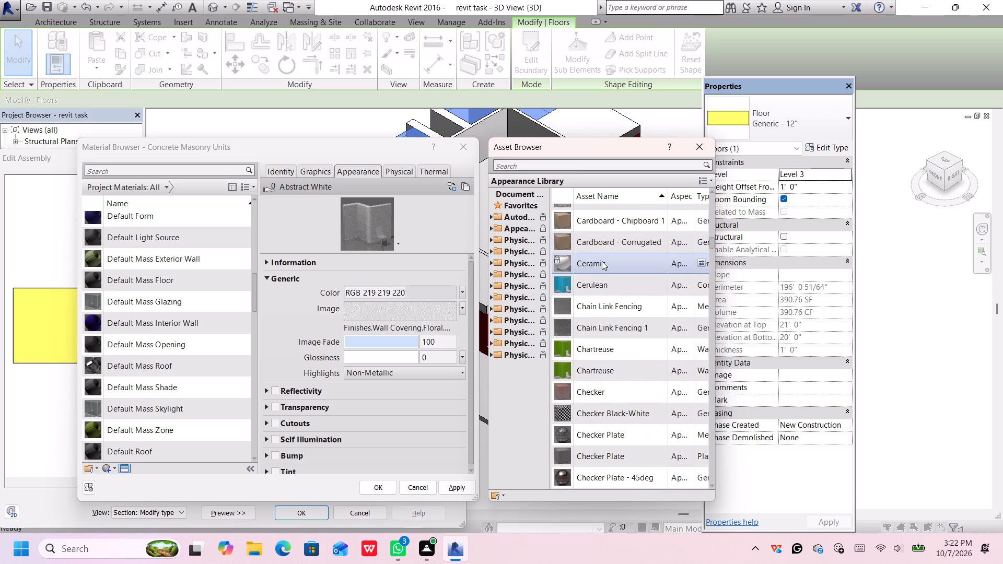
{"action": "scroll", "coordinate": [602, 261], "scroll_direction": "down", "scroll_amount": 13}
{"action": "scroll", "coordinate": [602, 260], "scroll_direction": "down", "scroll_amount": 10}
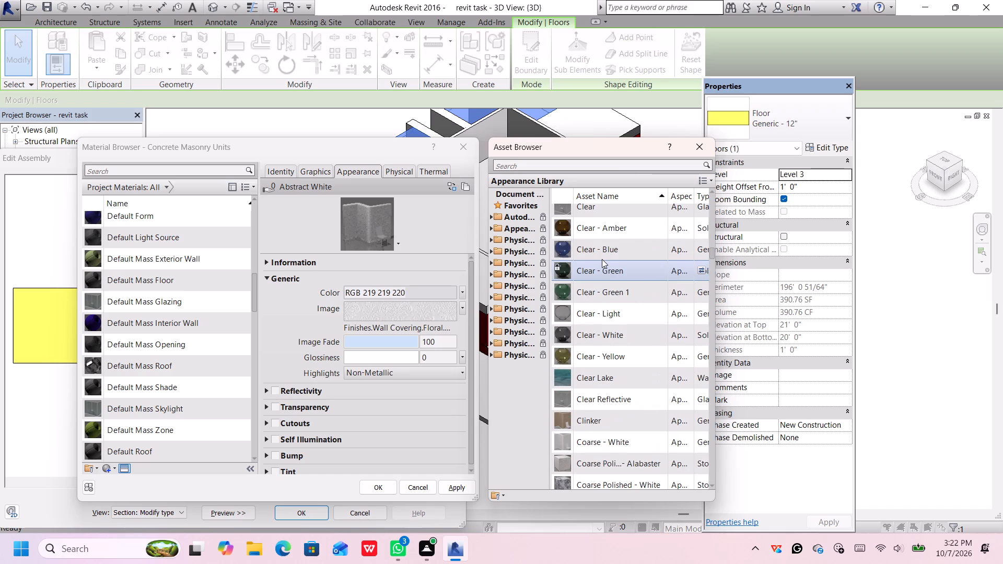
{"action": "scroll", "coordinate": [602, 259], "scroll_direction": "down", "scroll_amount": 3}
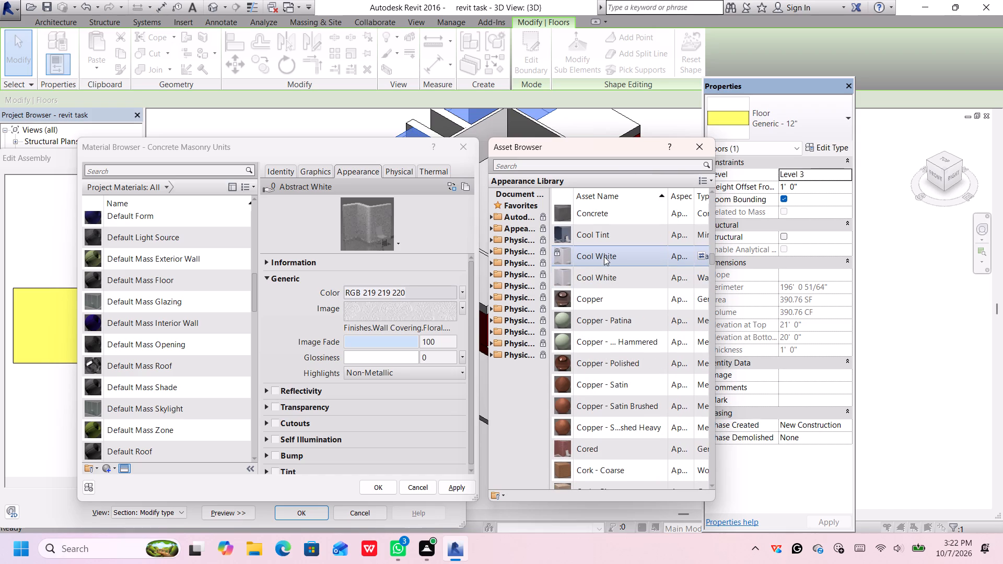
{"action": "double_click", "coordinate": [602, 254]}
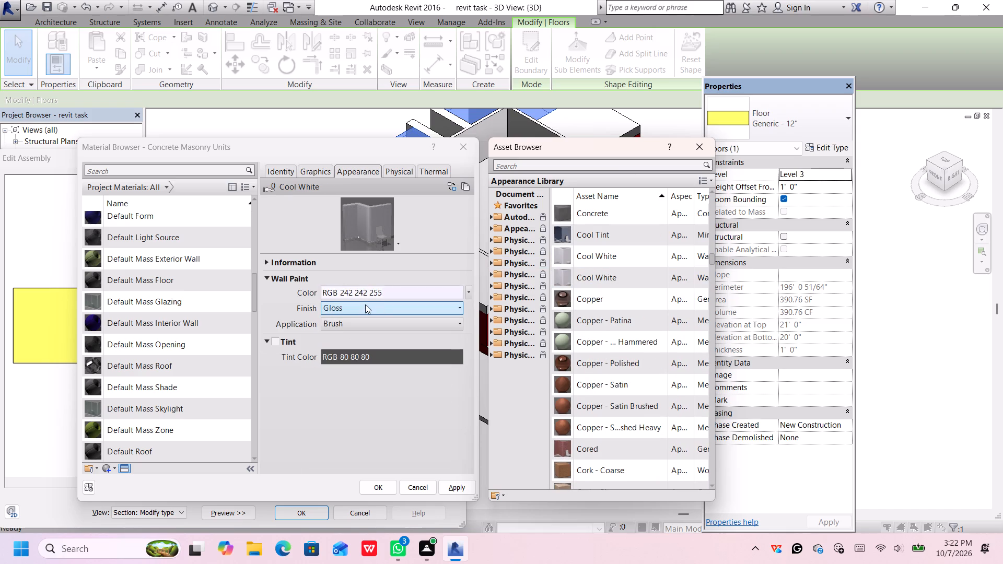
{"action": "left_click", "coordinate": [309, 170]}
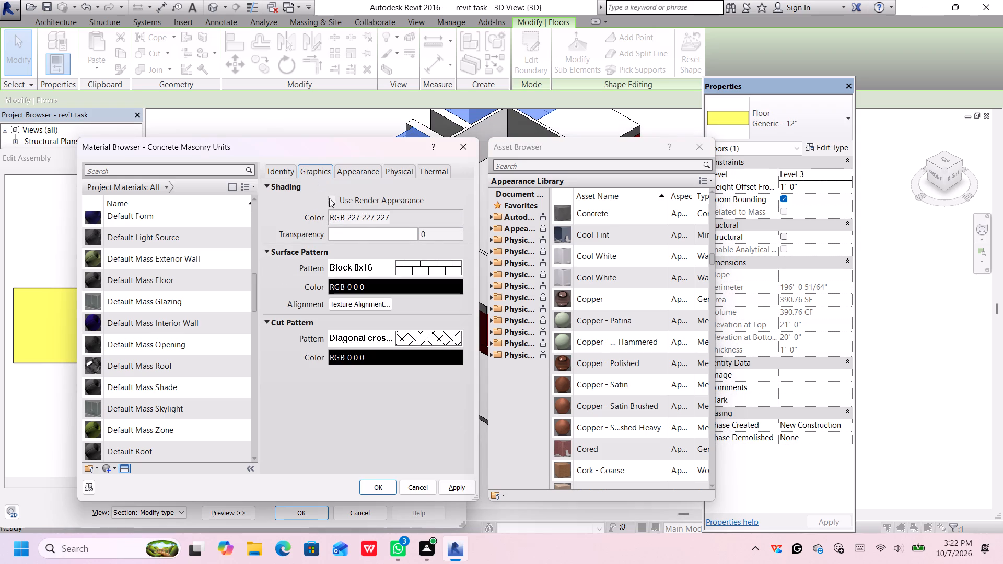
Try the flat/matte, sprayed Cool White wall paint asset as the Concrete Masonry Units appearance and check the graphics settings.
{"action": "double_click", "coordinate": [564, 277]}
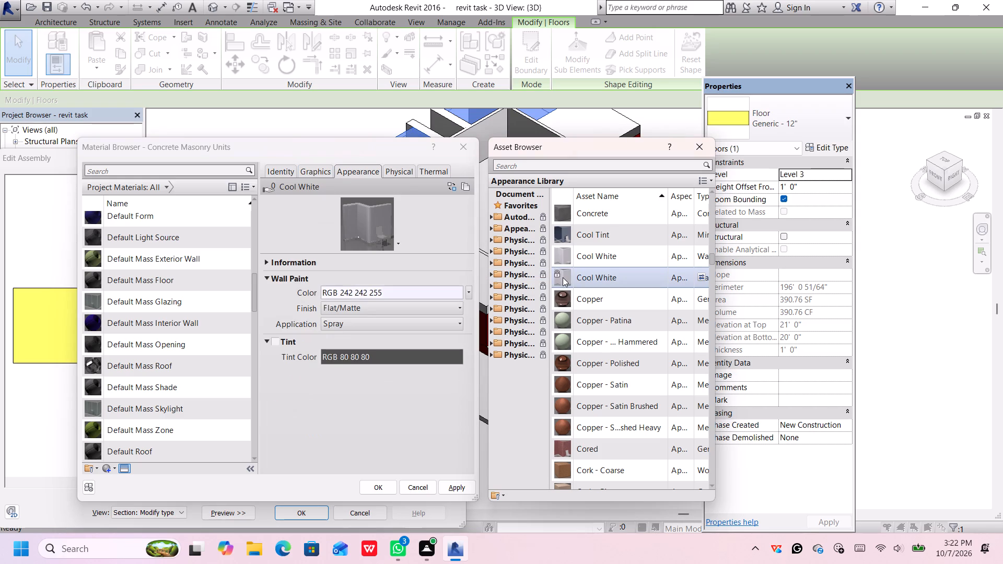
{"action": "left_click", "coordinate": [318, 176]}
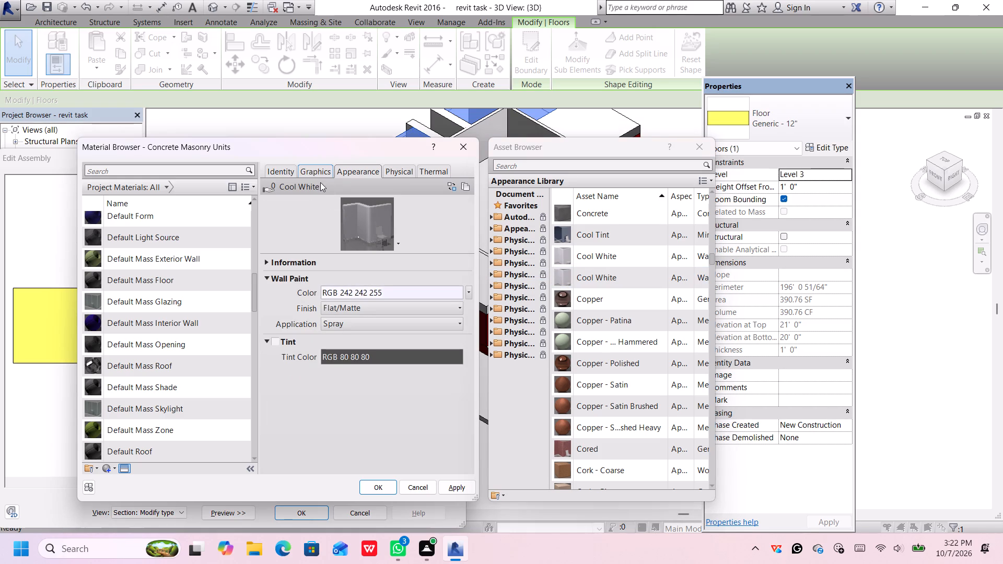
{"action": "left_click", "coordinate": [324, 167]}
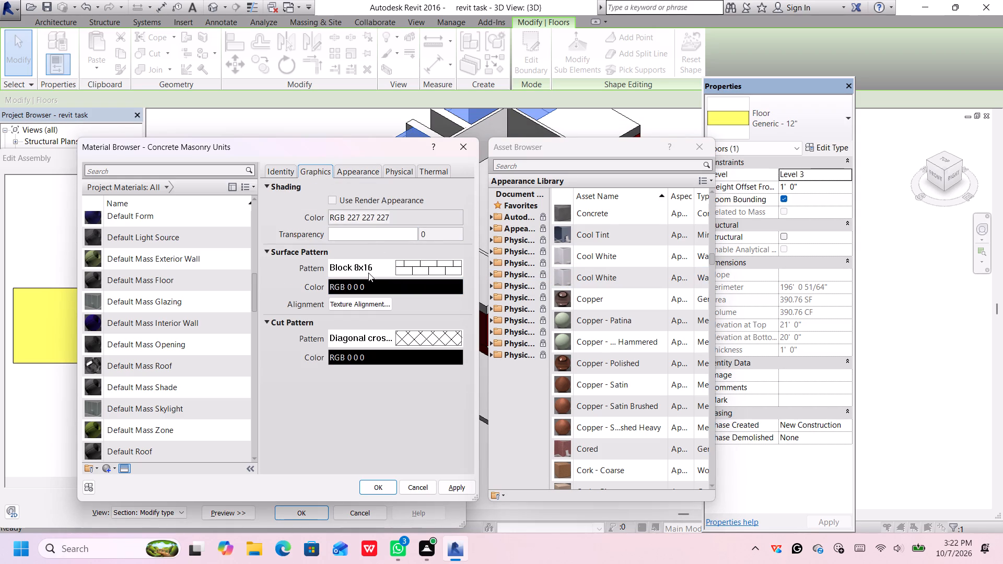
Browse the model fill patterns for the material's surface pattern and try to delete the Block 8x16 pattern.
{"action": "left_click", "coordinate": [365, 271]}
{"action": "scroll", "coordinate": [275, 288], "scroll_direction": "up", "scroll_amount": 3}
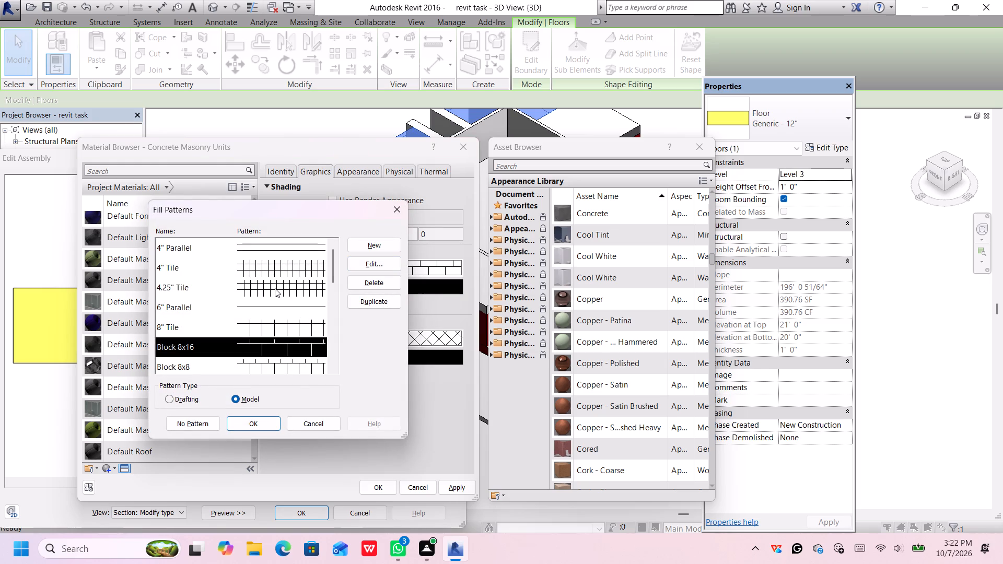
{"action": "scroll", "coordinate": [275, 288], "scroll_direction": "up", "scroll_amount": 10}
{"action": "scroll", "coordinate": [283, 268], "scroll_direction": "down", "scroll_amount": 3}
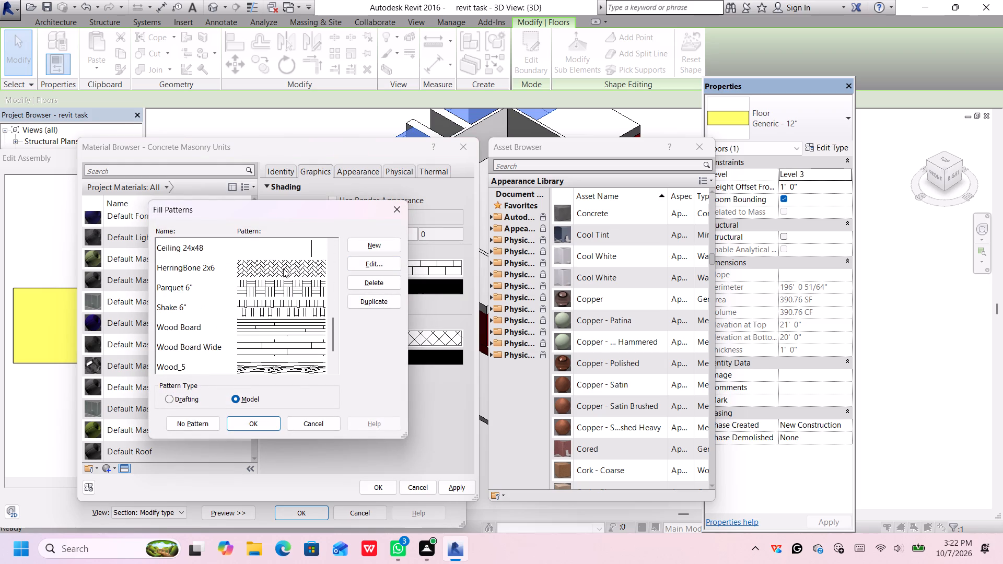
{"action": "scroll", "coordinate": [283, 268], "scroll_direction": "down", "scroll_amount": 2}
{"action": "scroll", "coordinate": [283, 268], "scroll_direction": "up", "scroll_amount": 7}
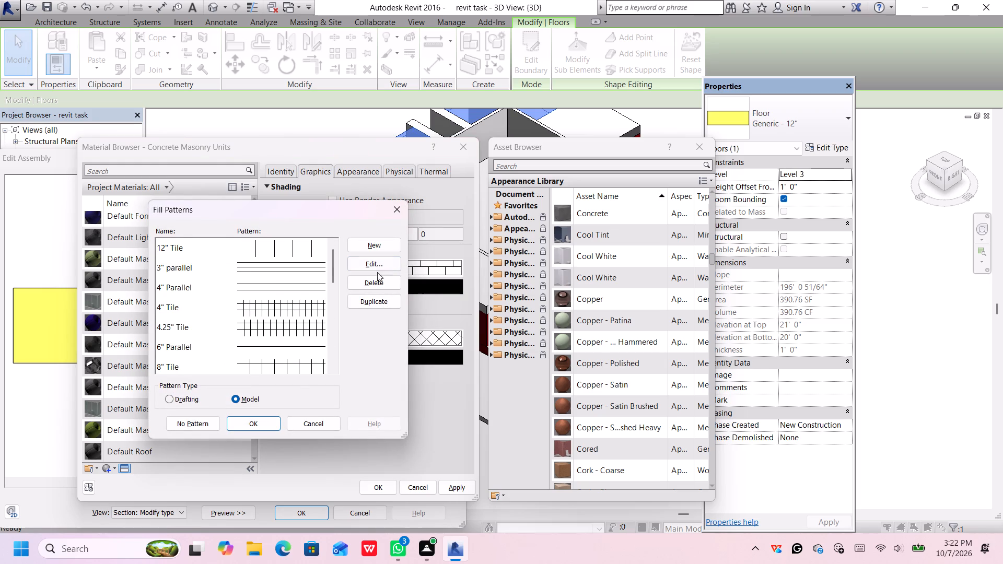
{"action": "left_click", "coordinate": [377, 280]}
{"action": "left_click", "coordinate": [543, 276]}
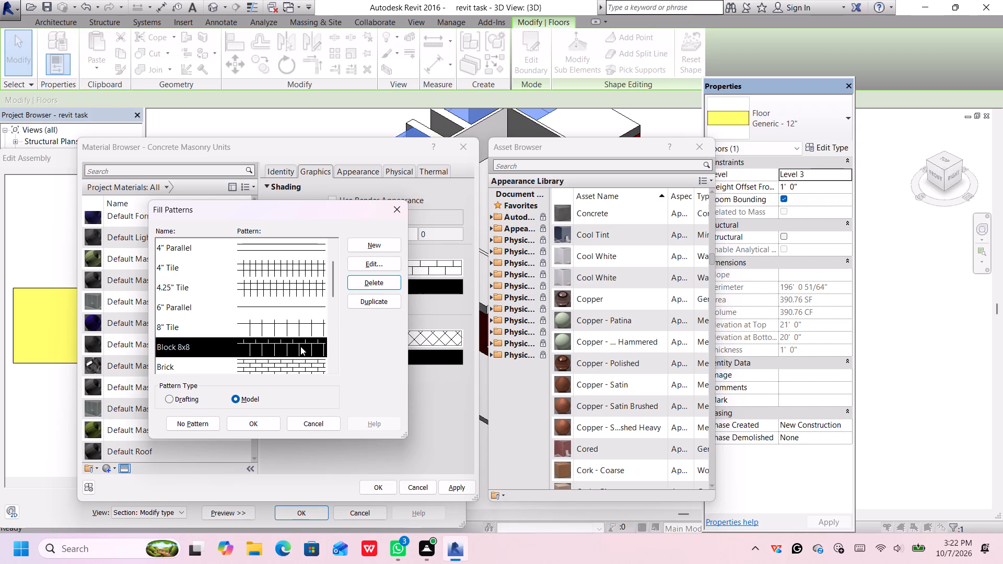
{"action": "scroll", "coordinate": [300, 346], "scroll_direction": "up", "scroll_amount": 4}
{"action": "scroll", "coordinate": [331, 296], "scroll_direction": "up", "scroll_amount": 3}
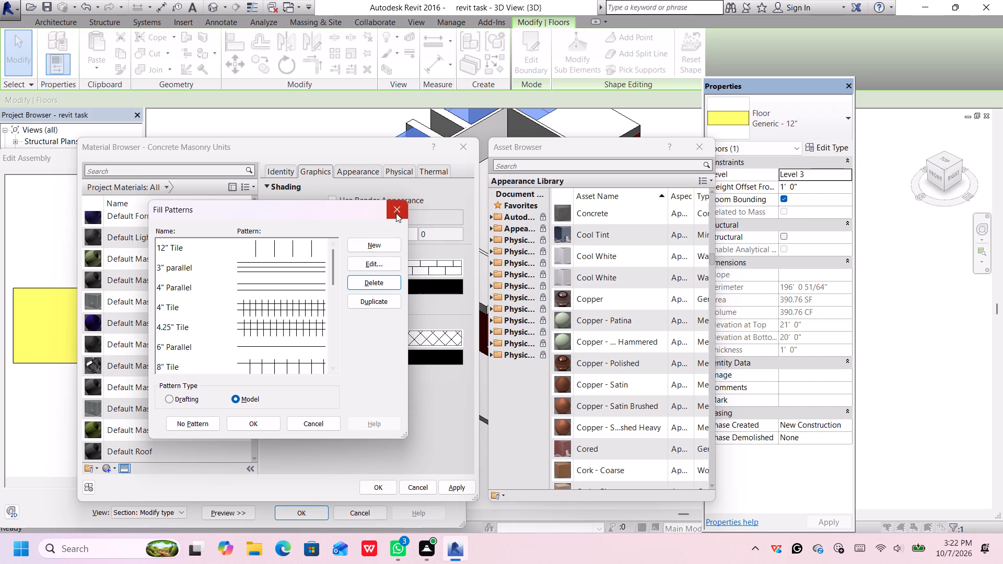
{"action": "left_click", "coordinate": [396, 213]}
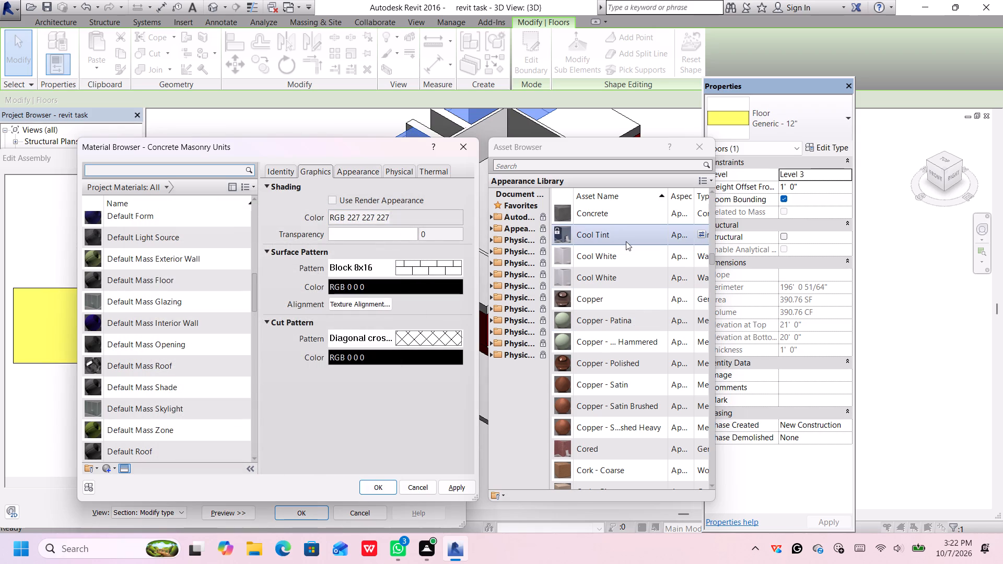
Apply the Cool Tint mirror asset as the Concrete Masonry Units appearance and check the material's graphics settings.
{"action": "left_click", "coordinate": [626, 241]}
{"action": "double_click", "coordinate": [594, 232]}
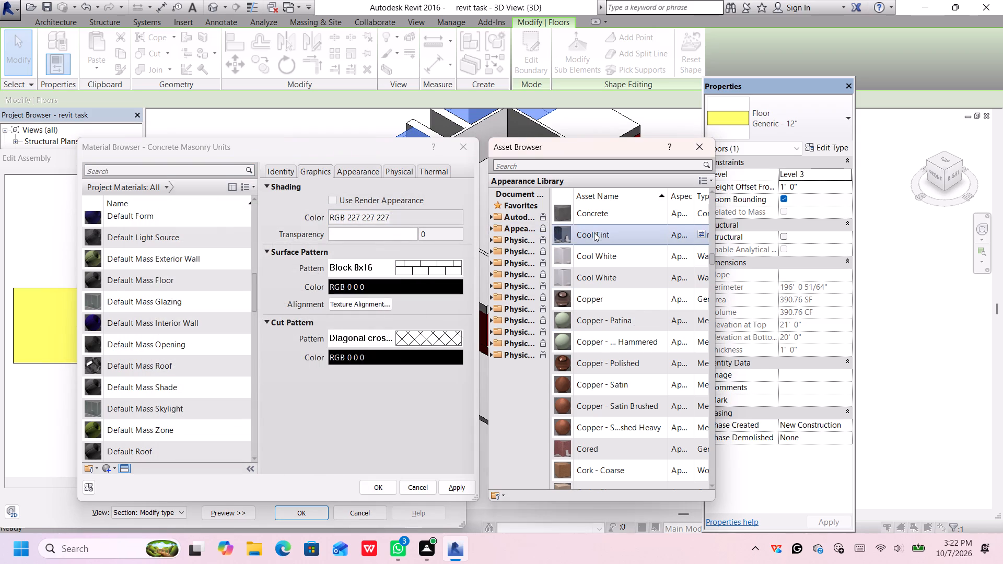
{"action": "left_click", "coordinate": [324, 174]}
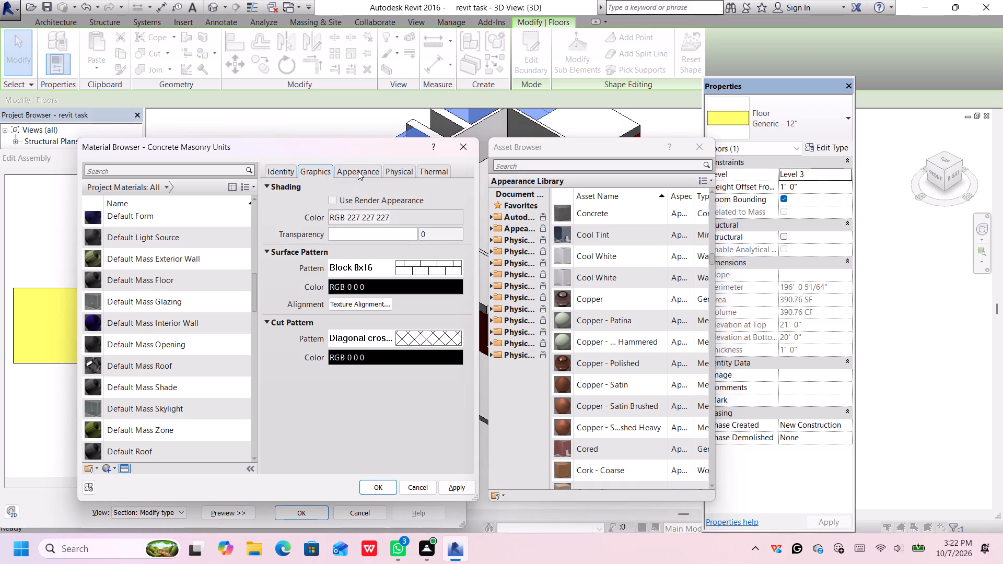
{"action": "left_click", "coordinate": [358, 170]}
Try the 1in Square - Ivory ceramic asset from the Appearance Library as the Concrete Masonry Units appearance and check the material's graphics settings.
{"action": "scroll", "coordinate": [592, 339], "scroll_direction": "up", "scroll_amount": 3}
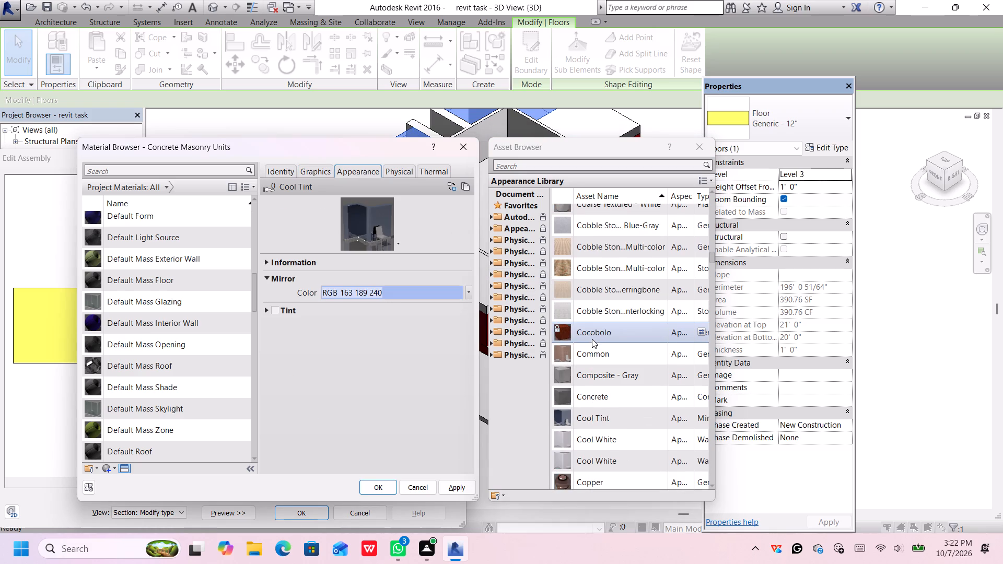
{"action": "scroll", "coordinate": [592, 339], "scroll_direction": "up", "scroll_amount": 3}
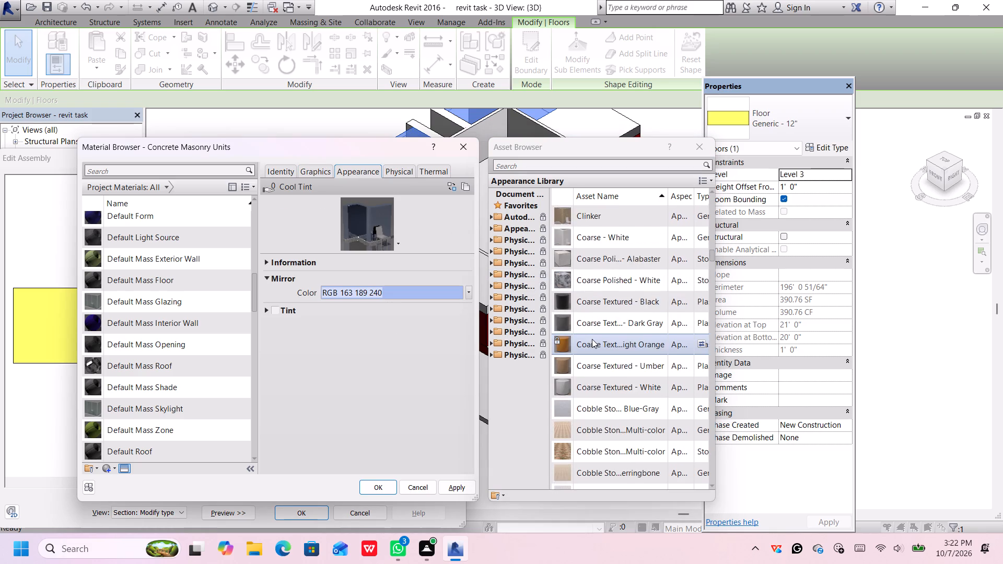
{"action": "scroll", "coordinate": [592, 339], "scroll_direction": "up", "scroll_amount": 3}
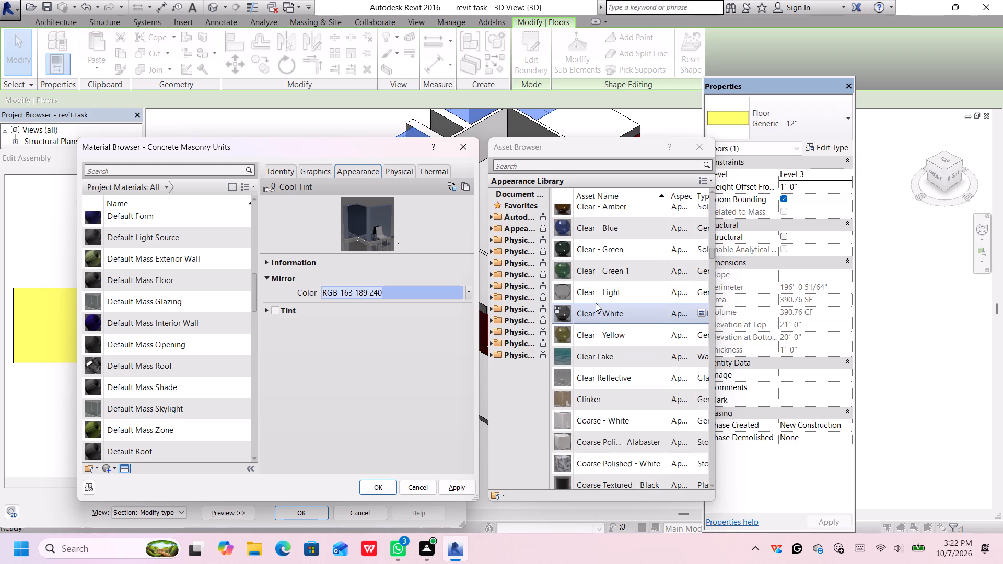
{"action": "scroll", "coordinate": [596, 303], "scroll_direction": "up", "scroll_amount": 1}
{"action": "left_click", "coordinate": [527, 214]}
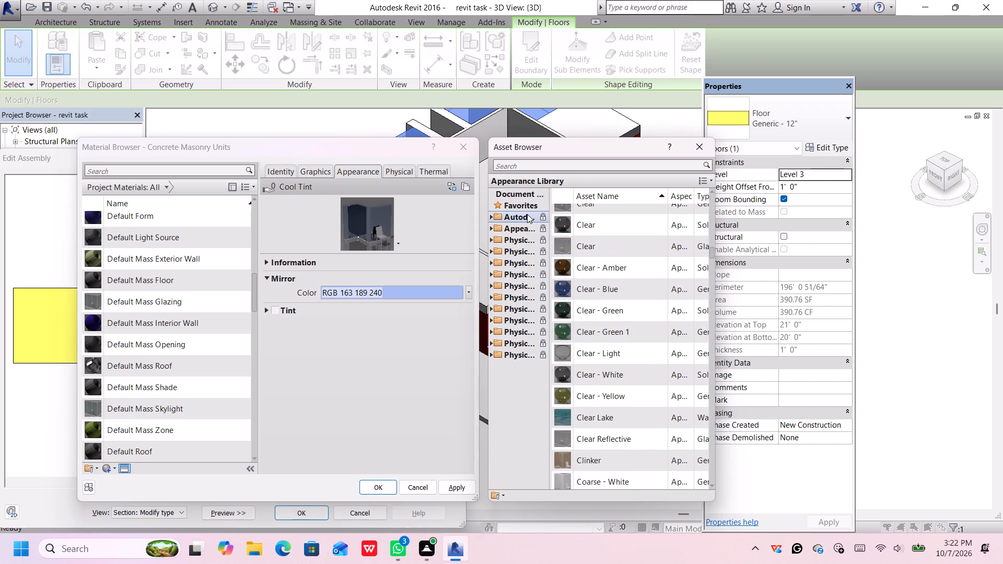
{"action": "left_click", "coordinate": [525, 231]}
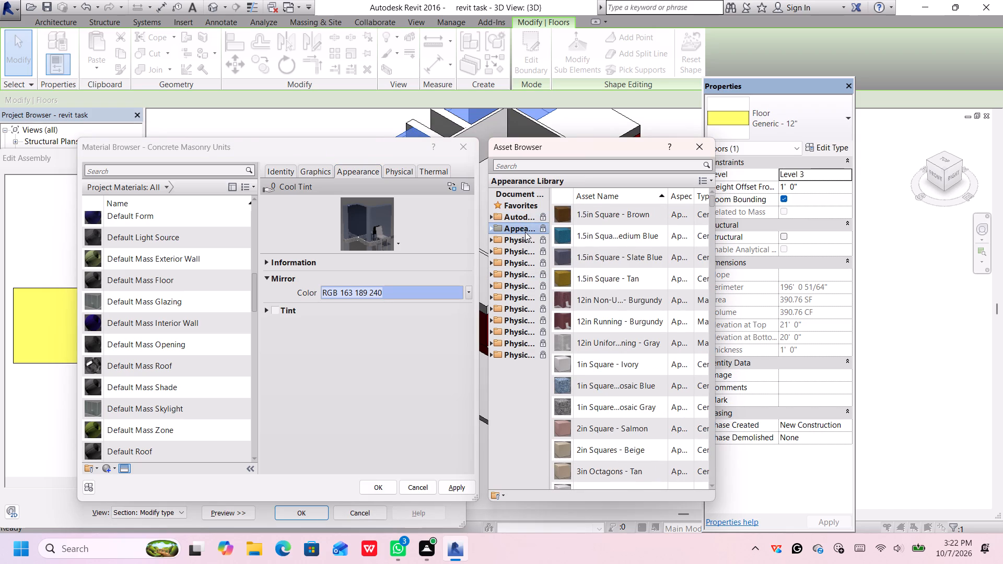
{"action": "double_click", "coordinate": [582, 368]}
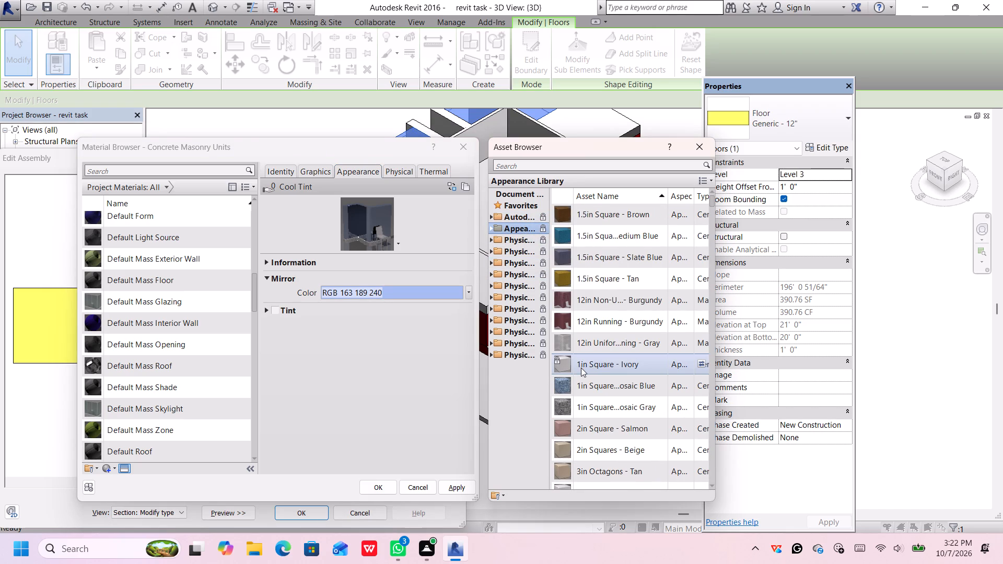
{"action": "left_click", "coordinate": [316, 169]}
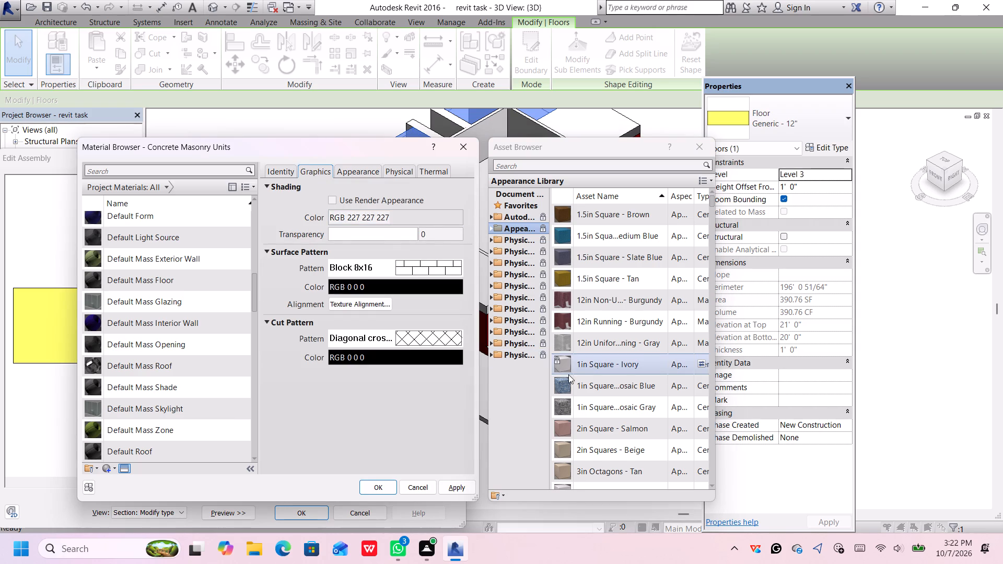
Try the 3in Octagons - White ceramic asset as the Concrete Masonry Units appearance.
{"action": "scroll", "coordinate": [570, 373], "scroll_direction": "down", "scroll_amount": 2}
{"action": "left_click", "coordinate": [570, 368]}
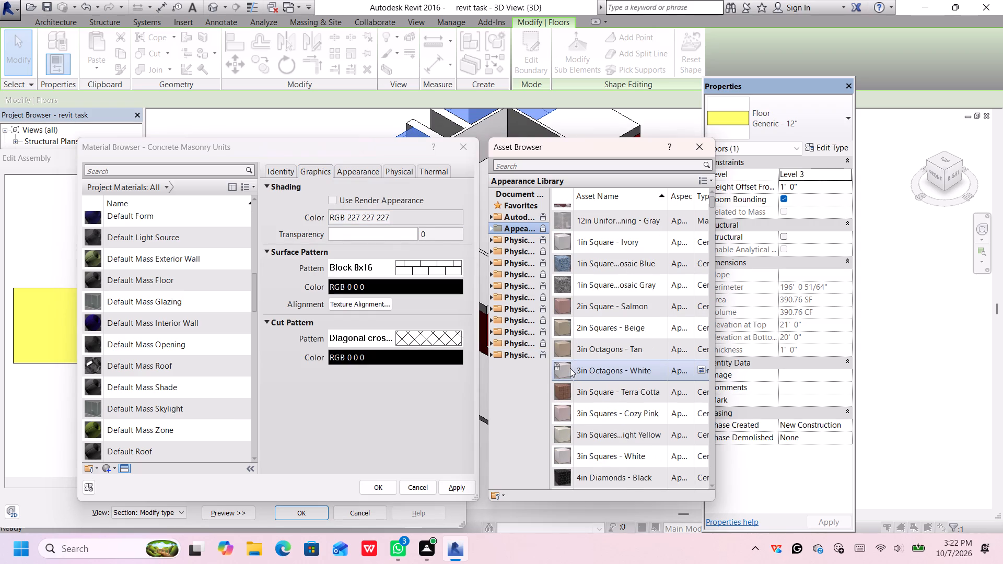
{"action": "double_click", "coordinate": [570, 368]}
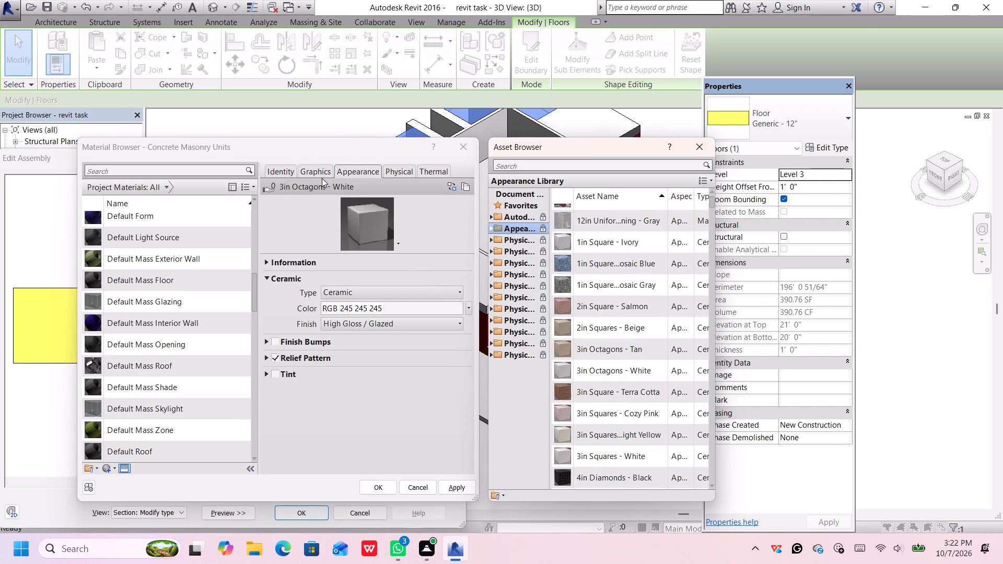
Browse the structural physical-material asset libraries for Australia, Canada, Germany and Italy.
{"action": "left_click", "coordinate": [524, 240]}
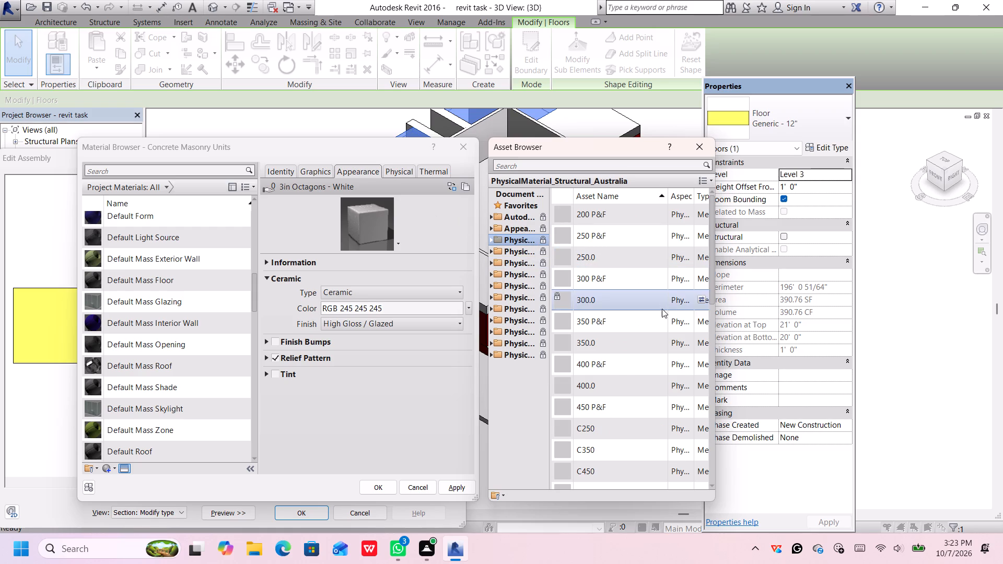
{"action": "scroll", "coordinate": [644, 326], "scroll_direction": "down", "scroll_amount": 3}
{"action": "scroll", "coordinate": [644, 326], "scroll_direction": "up", "scroll_amount": 1}
{"action": "scroll", "coordinate": [644, 326], "scroll_direction": "down", "scroll_amount": 16}
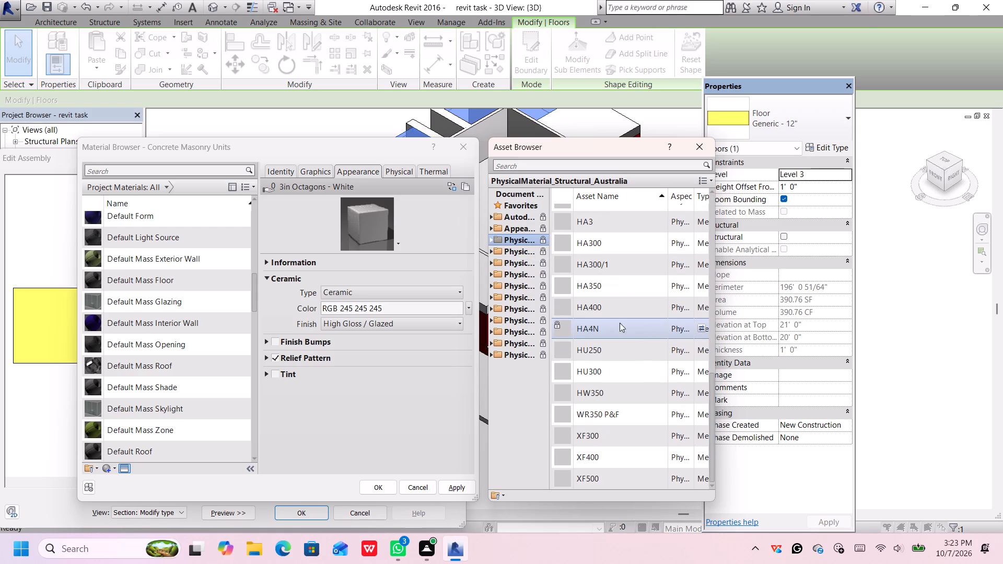
{"action": "left_click", "coordinate": [519, 245]}
{"action": "left_click", "coordinate": [519, 247]}
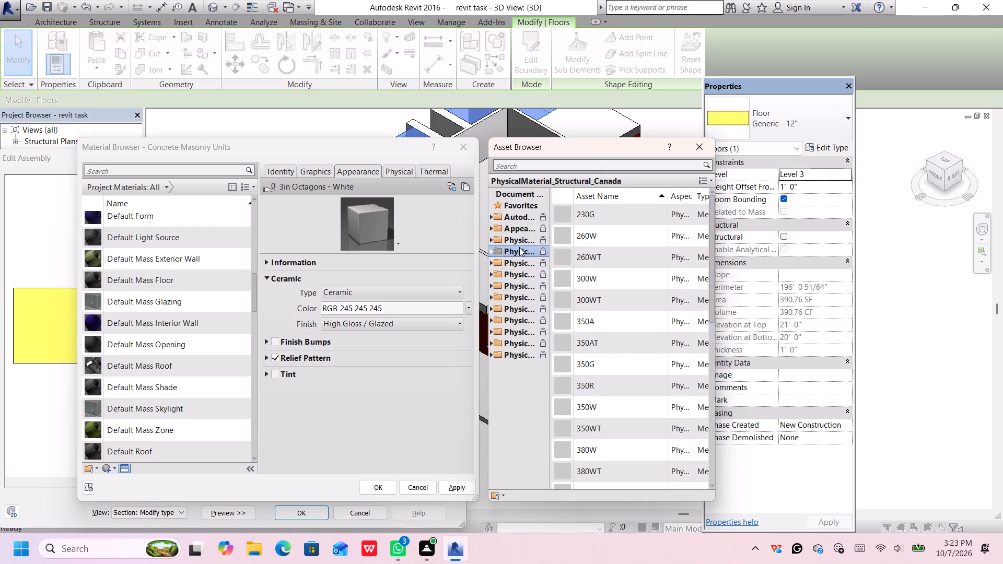
{"action": "scroll", "coordinate": [607, 325], "scroll_direction": "down", "scroll_amount": 12}
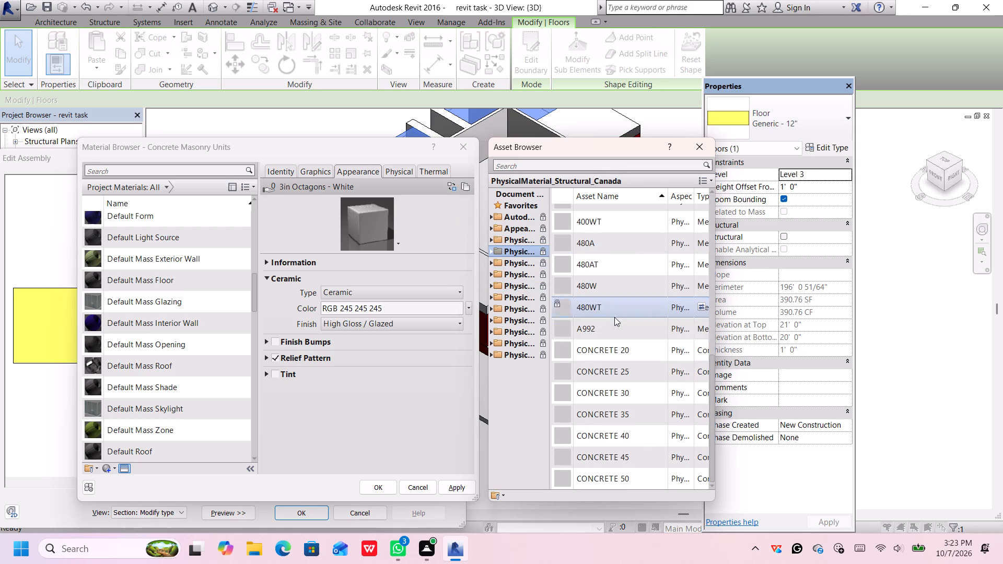
{"action": "left_click", "coordinate": [520, 260]}
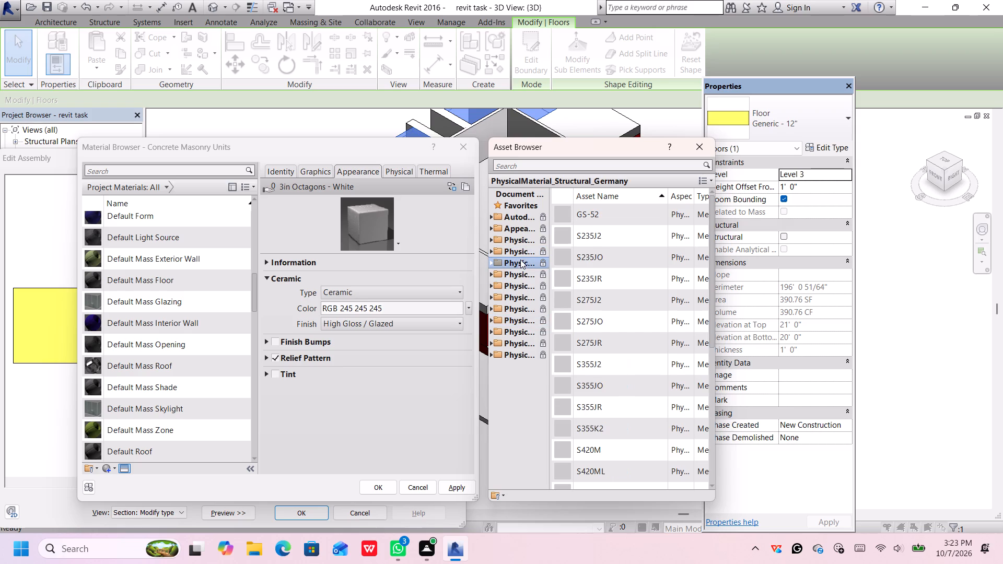
{"action": "left_click", "coordinate": [519, 273]}
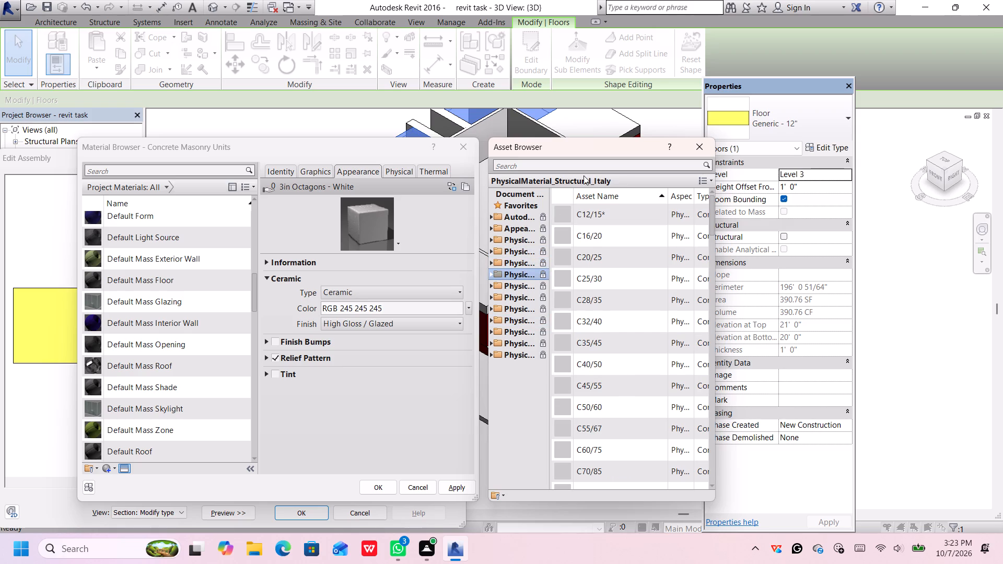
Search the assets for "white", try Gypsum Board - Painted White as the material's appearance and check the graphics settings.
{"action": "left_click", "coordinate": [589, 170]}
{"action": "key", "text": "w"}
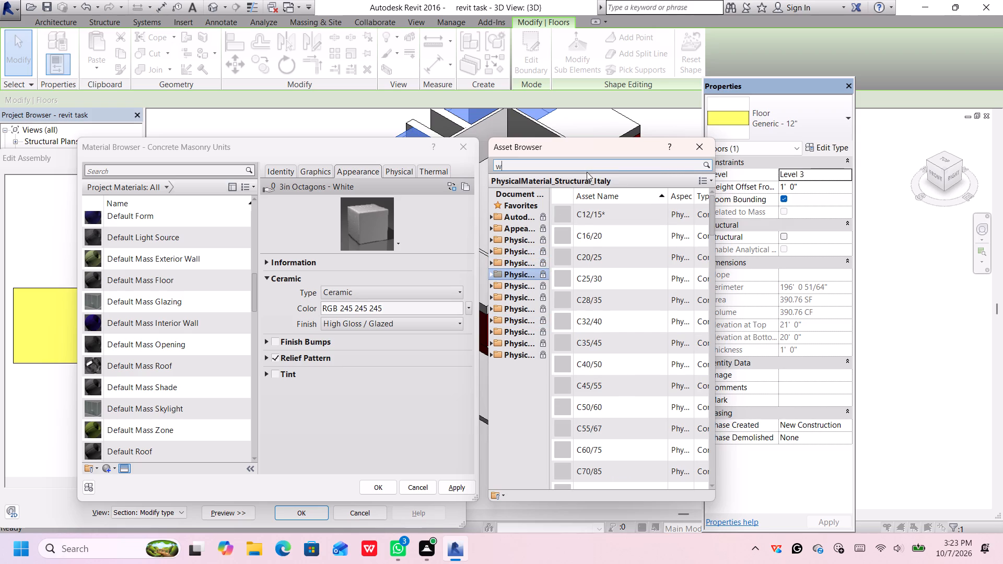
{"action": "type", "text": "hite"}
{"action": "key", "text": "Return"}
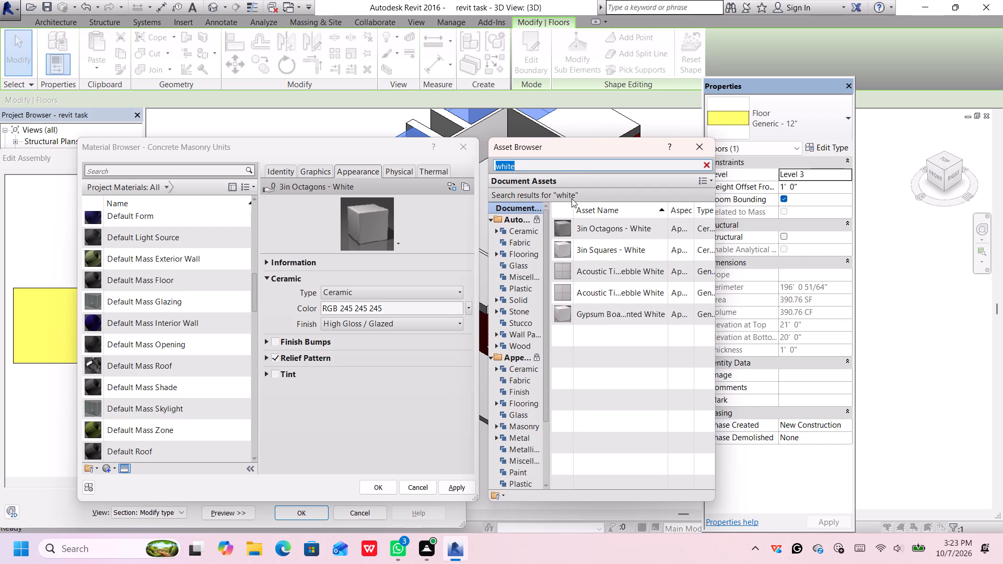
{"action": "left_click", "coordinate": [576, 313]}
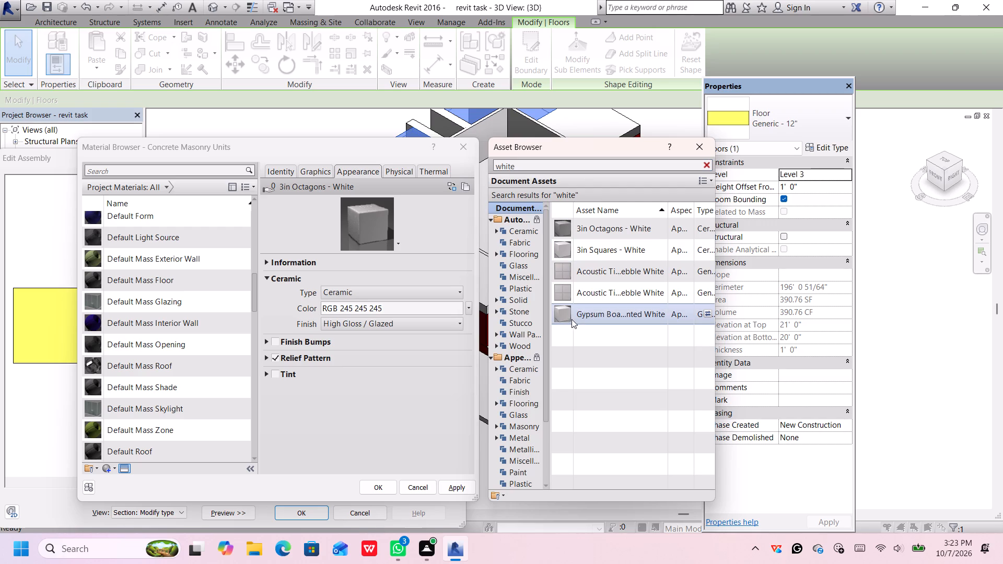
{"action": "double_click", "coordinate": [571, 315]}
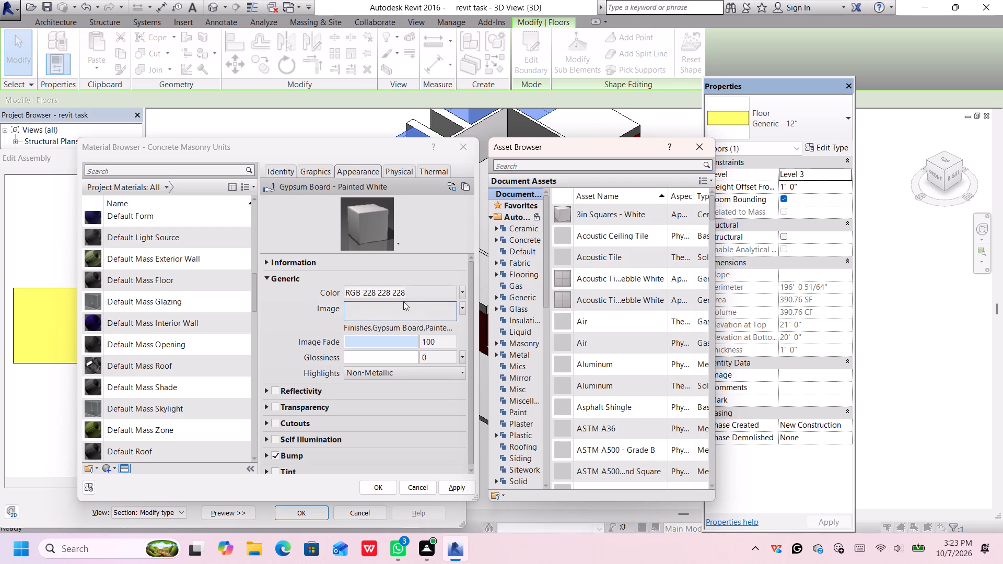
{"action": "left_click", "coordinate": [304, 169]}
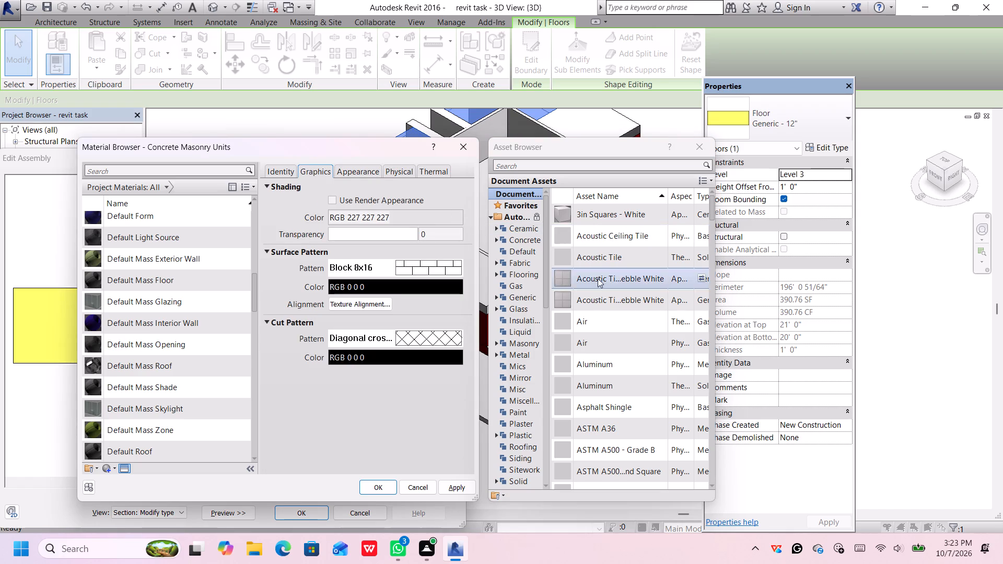
Assign the 3in Squares - White ceramic asset as the Concrete Masonry Units appearance and accept the material.
{"action": "scroll", "coordinate": [585, 313], "scroll_direction": "down", "scroll_amount": 6}
{"action": "scroll", "coordinate": [585, 313], "scroll_direction": "up", "scroll_amount": 7}
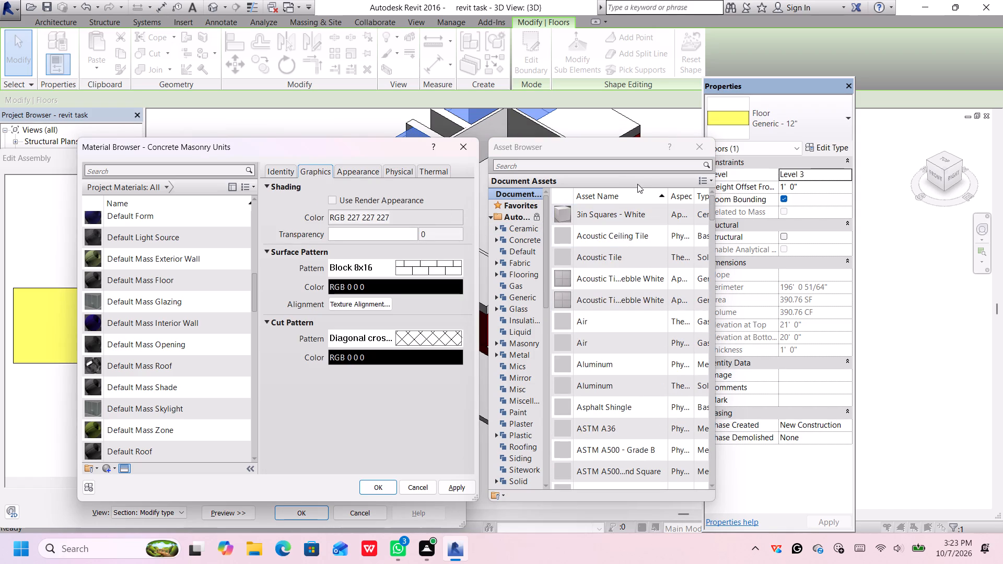
{"action": "double_click", "coordinate": [632, 210]}
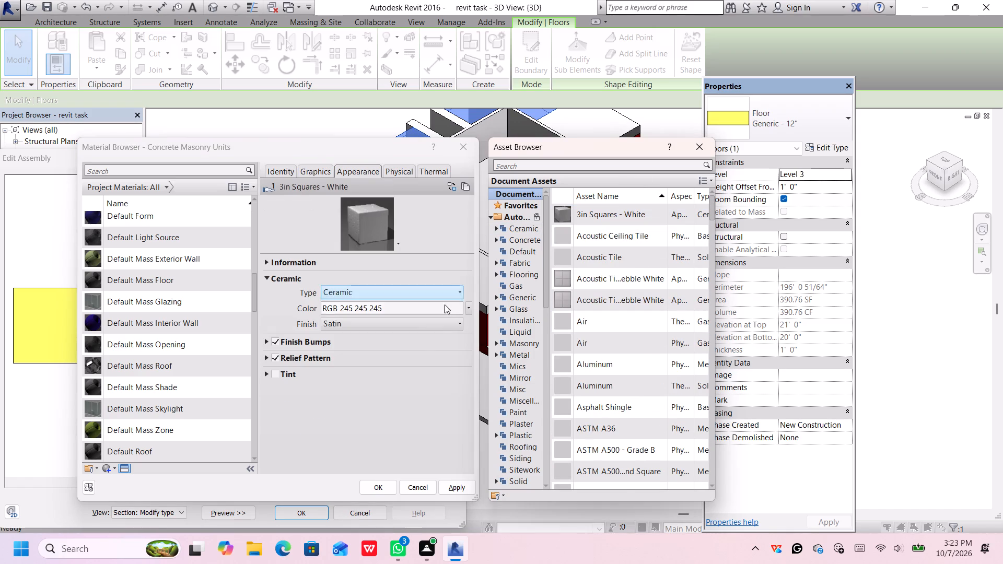
{"action": "left_click", "coordinate": [387, 484]}
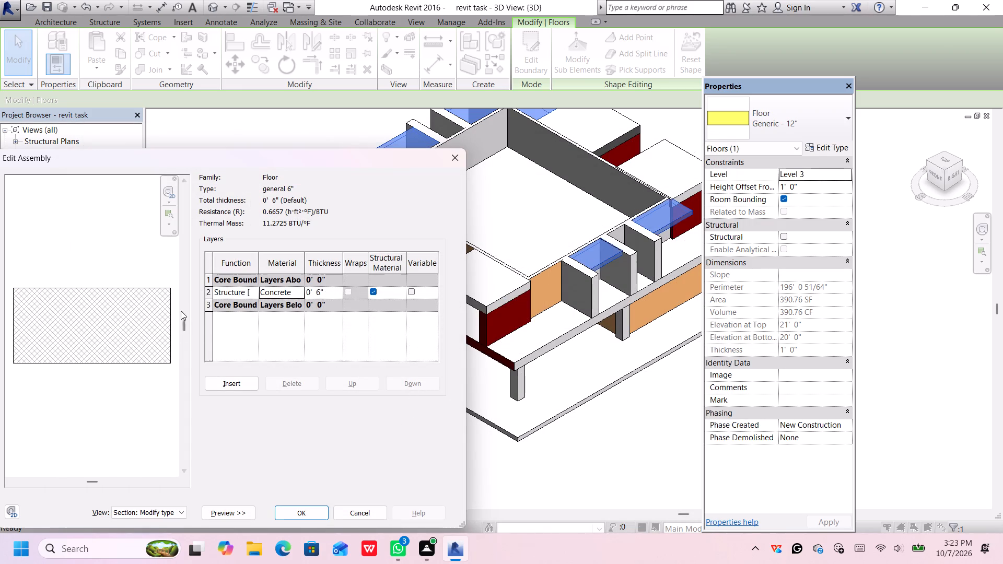
Accept the floor assembly and apply the general 6" type to the selected Level 3 floor, leaving it deselected.
{"action": "left_click", "coordinate": [134, 322]}
{"action": "left_click", "coordinate": [294, 506]}
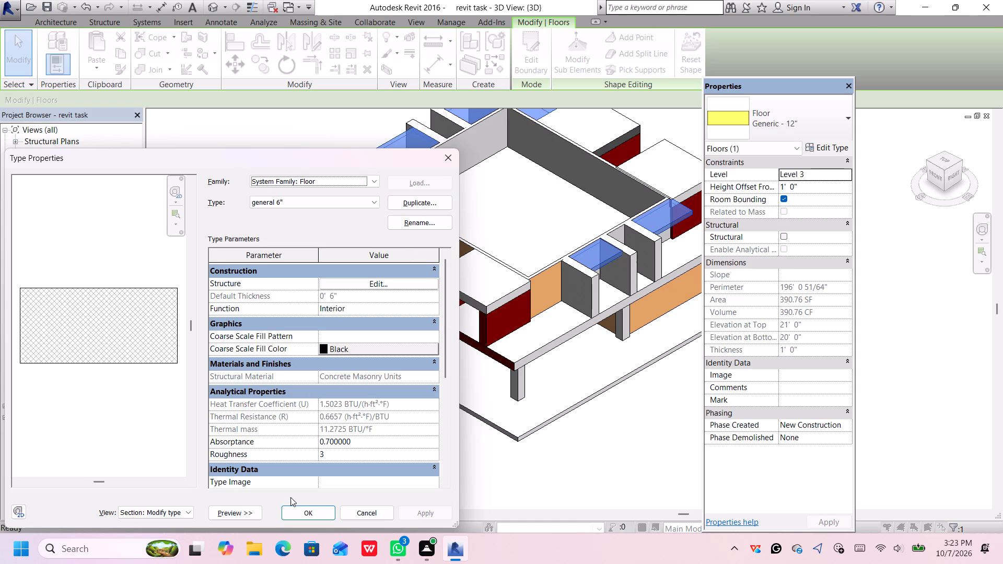
{"action": "left_click", "coordinate": [299, 512]}
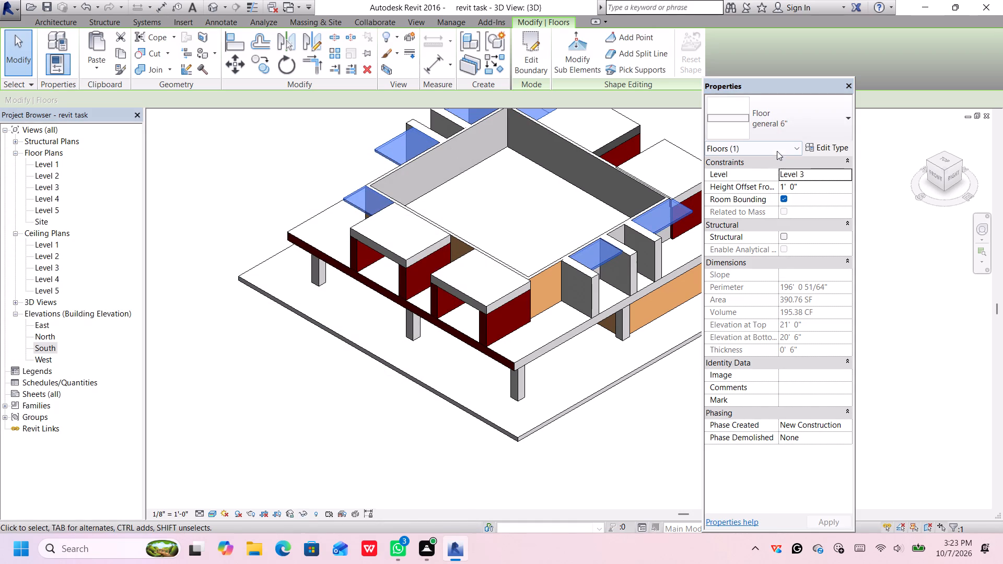
{"action": "left_click", "coordinate": [871, 274]}
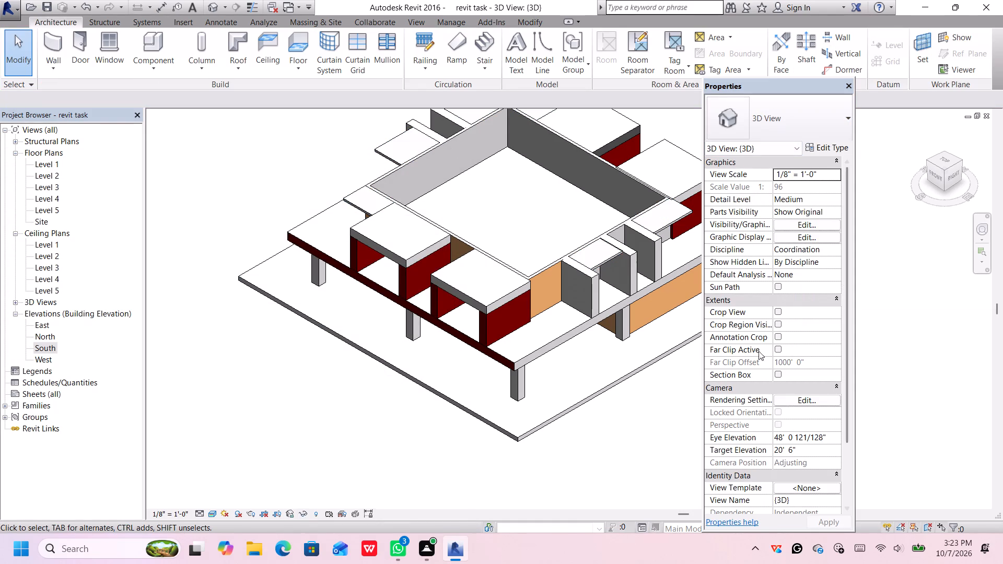
Examine the Level 3 floor slabs around the Level 2 enclosure up close in 3D and the building from the front.
{"action": "scroll", "coordinate": [623, 263], "scroll_direction": "up", "scroll_amount": 8}
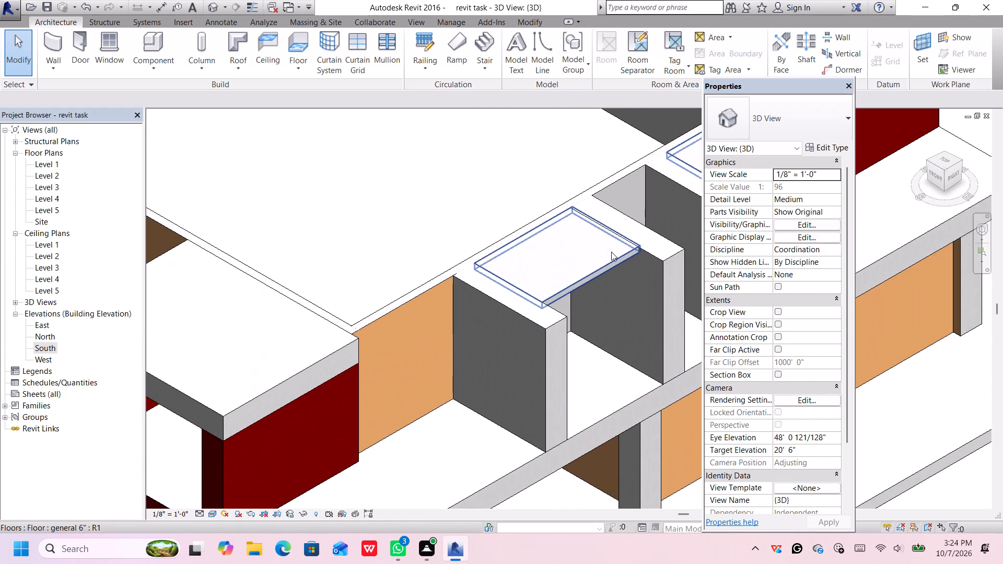
{"action": "scroll", "coordinate": [622, 248], "scroll_direction": "up", "scroll_amount": 6}
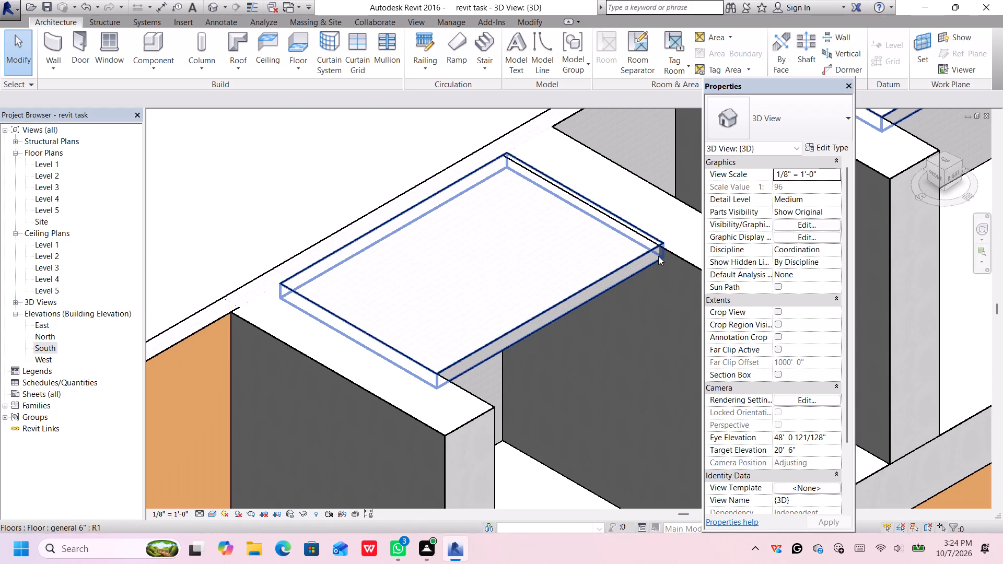
{"action": "scroll", "coordinate": [524, 356], "scroll_direction": "down", "scroll_amount": 10}
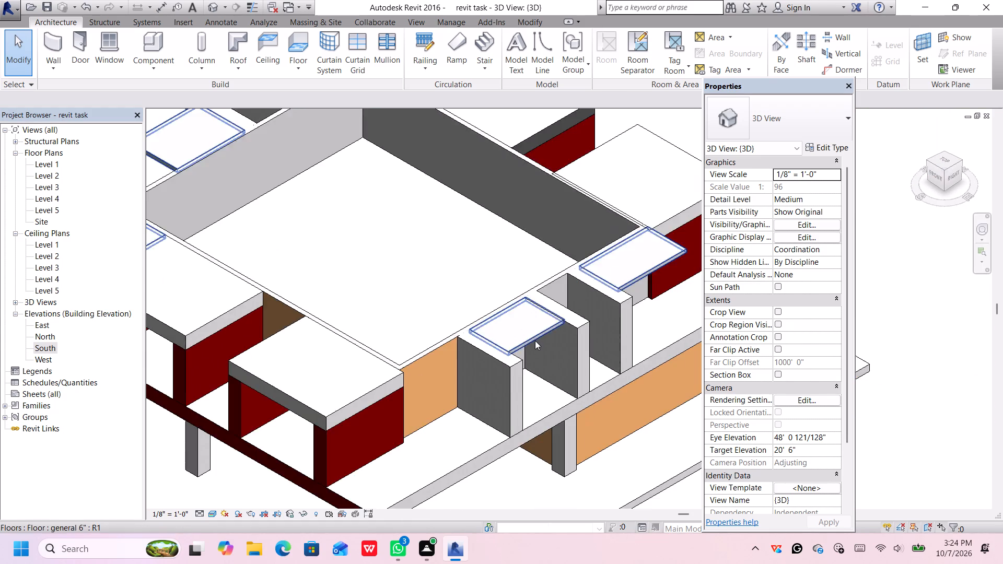
{"action": "scroll", "coordinate": [561, 352], "scroll_direction": "down", "scroll_amount": 3}
{"action": "middle_click_drag", "start_coordinate": [657, 492], "coordinate": [631, 445]}
{"action": "scroll", "coordinate": [628, 444], "scroll_direction": "up", "scroll_amount": 1}
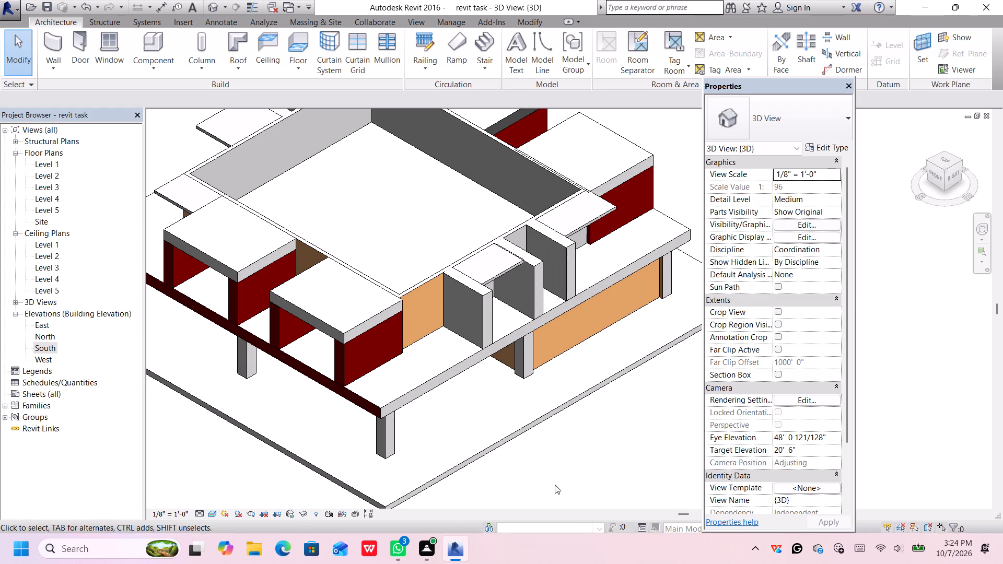
{"action": "scroll", "coordinate": [501, 453], "scroll_direction": "down", "scroll_amount": 1}
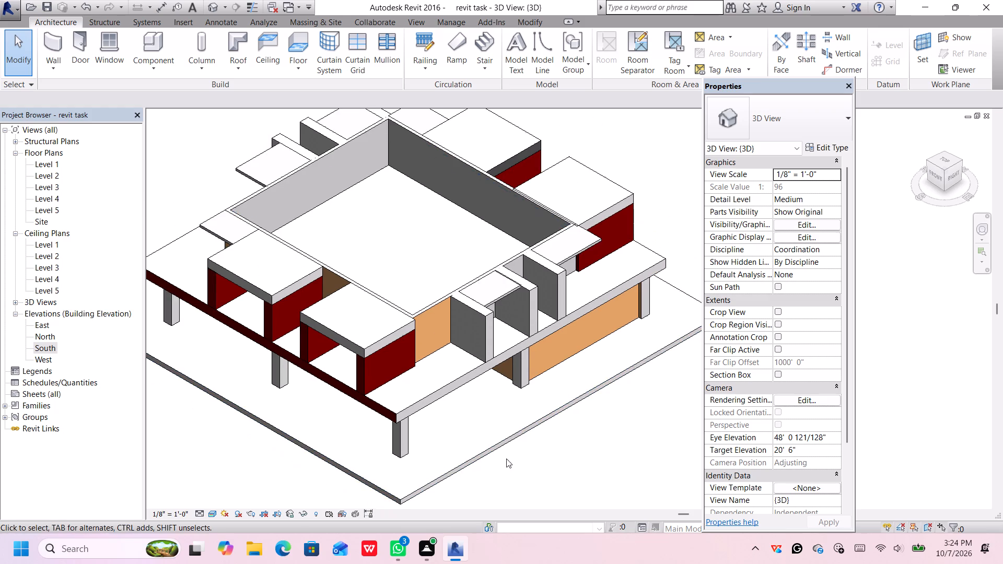
{"action": "scroll", "coordinate": [552, 409], "scroll_direction": "up", "scroll_amount": 1}
{"action": "scroll", "coordinate": [557, 403], "scroll_direction": "down", "scroll_amount": 2}
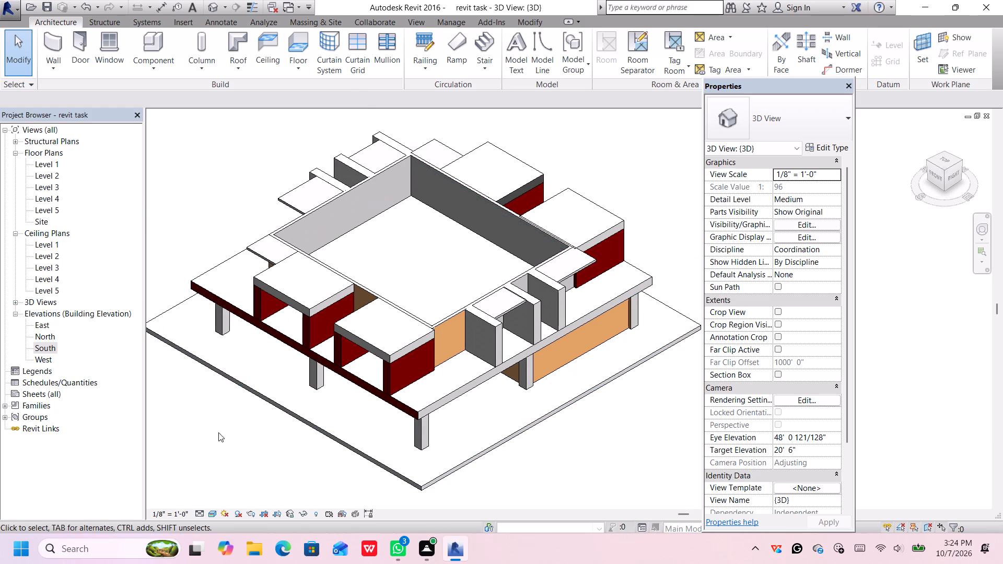
{"action": "left_click", "coordinate": [934, 172]}
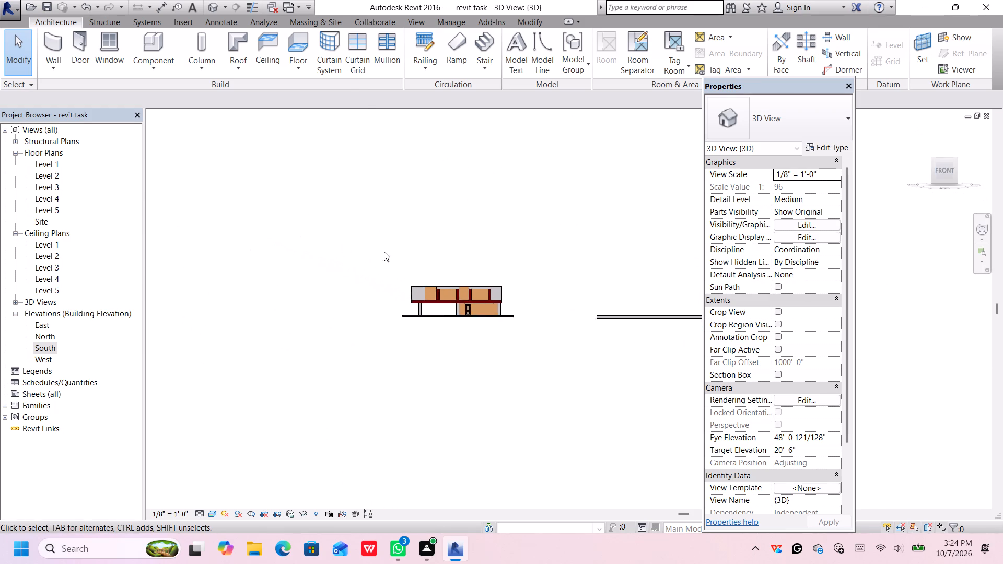
{"action": "scroll", "coordinate": [495, 316], "scroll_direction": "up", "scroll_amount": 6}
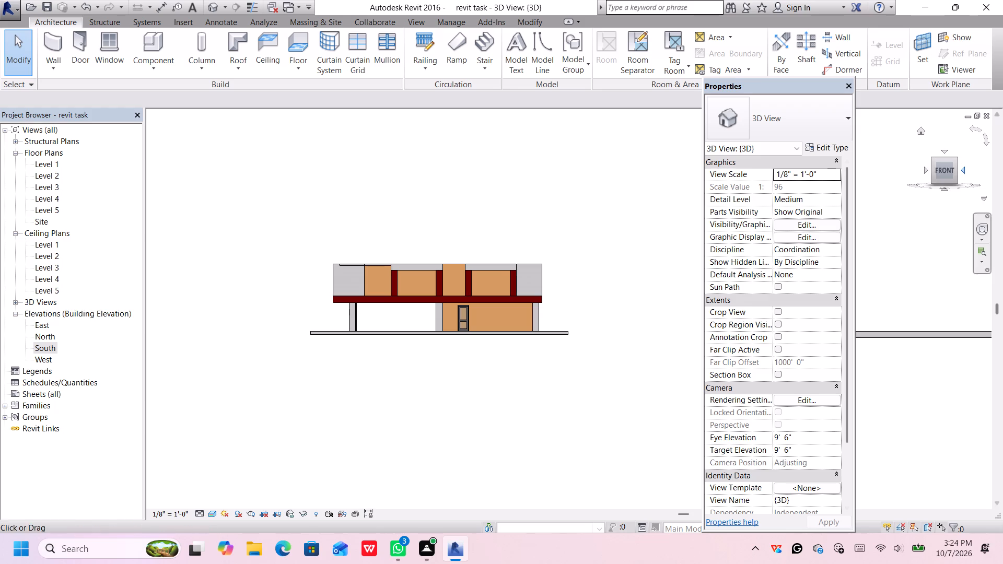
From an isometric corner view, select the general 6" Level 3 floor at the enclosure corner by the orange wall.
{"action": "left_click", "coordinate": [935, 160]}
{"action": "scroll", "coordinate": [569, 393], "scroll_direction": "up", "scroll_amount": 4}
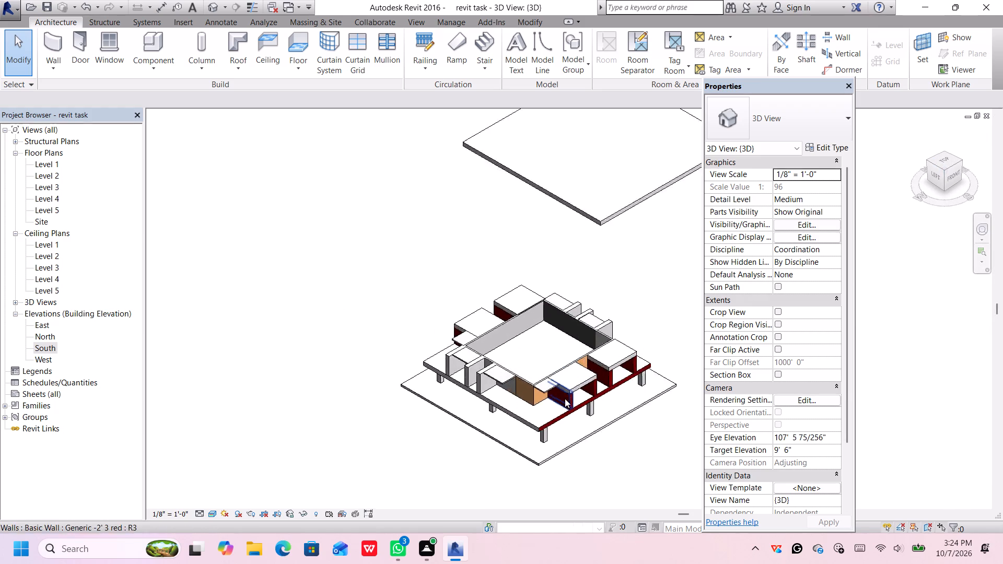
{"action": "scroll", "coordinate": [565, 398], "scroll_direction": "up", "scroll_amount": 9}
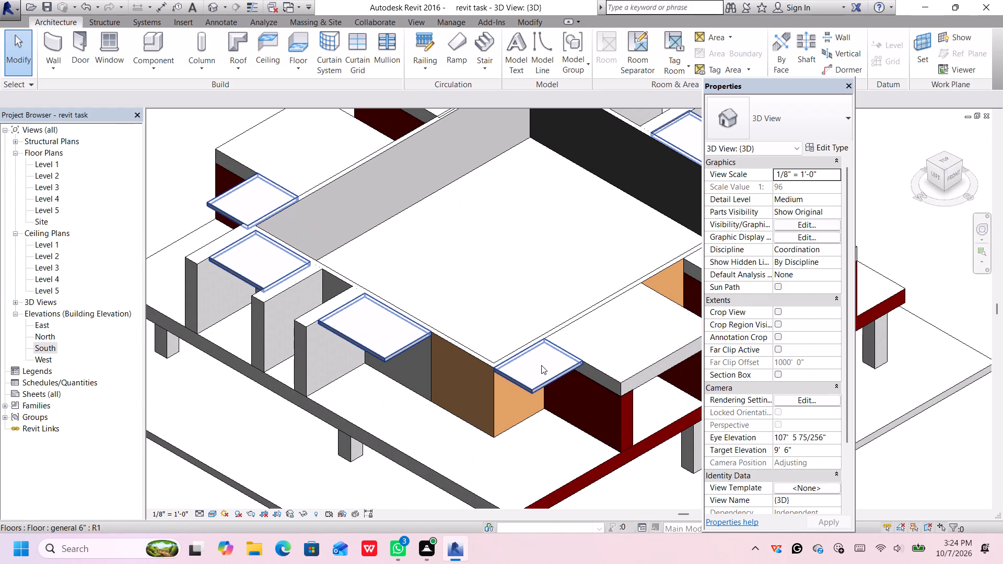
{"action": "middle_click_drag", "start_coordinate": [537, 365], "coordinate": [509, 380]}
{"action": "scroll", "coordinate": [518, 403], "scroll_direction": "up", "scroll_amount": 4}
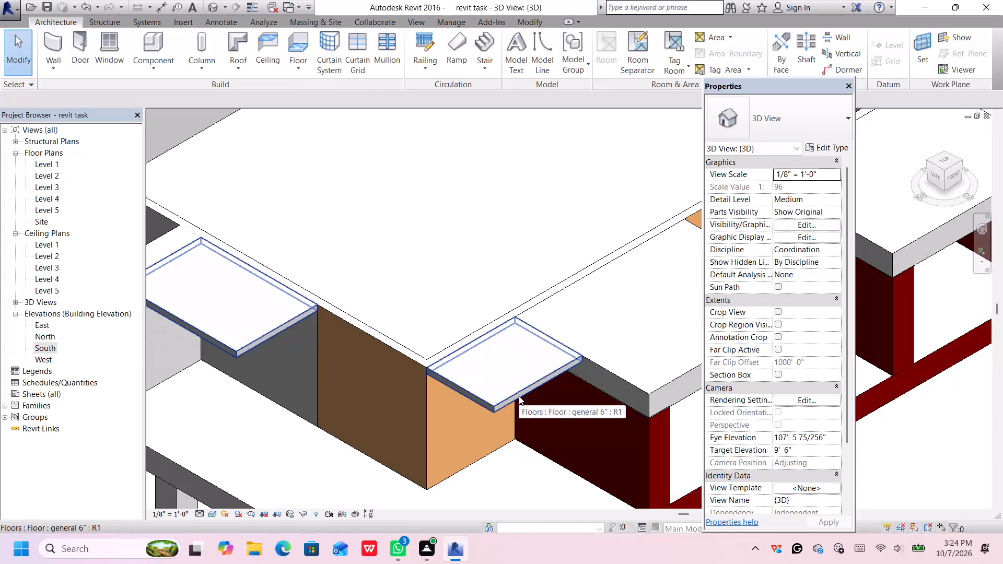
{"action": "scroll", "coordinate": [519, 396], "scroll_direction": "up", "scroll_amount": 1}
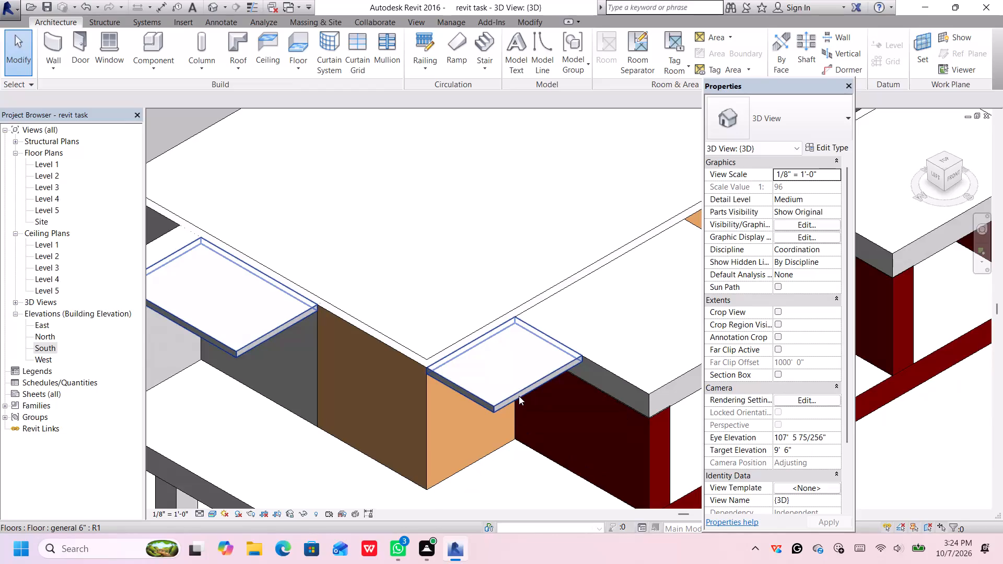
{"action": "scroll", "coordinate": [519, 396], "scroll_direction": "up", "scroll_amount": 1}
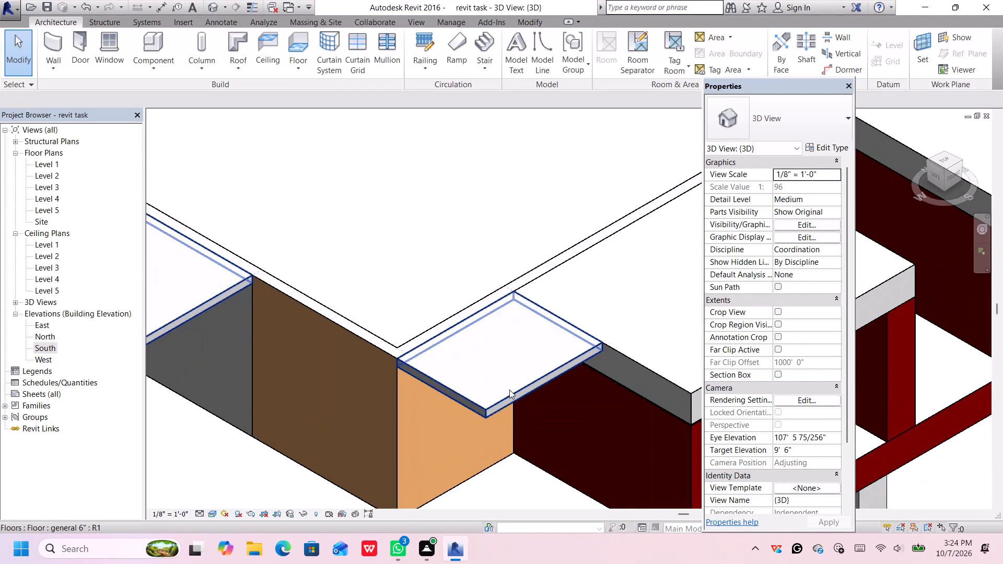
{"action": "left_click", "coordinate": [507, 384]}
{"action": "scroll", "coordinate": [502, 380], "scroll_direction": "down", "scroll_amount": 1}
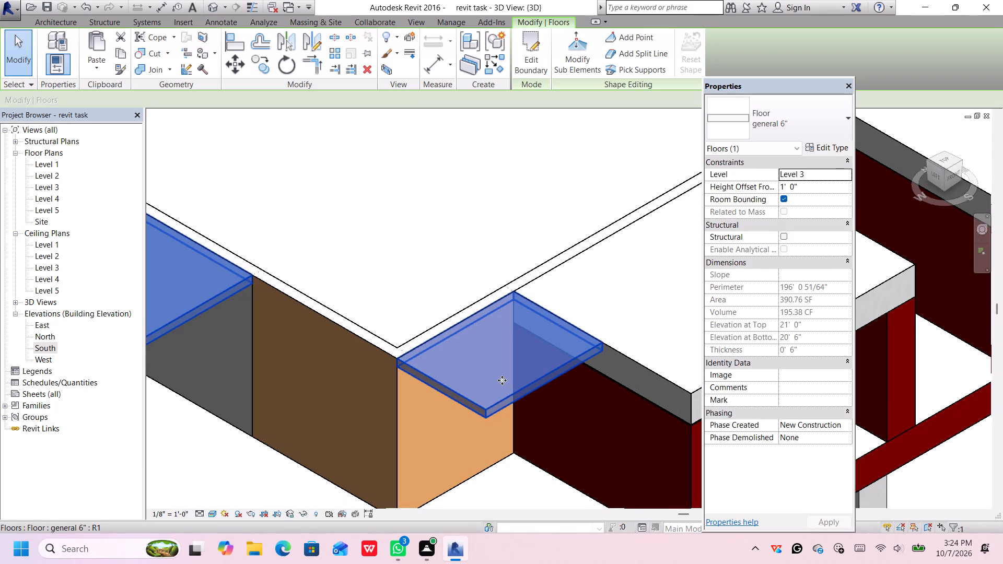
{"action": "scroll", "coordinate": [502, 380], "scroll_direction": "down", "scroll_amount": 4}
{"action": "scroll", "coordinate": [503, 382], "scroll_direction": "up", "scroll_amount": 1}
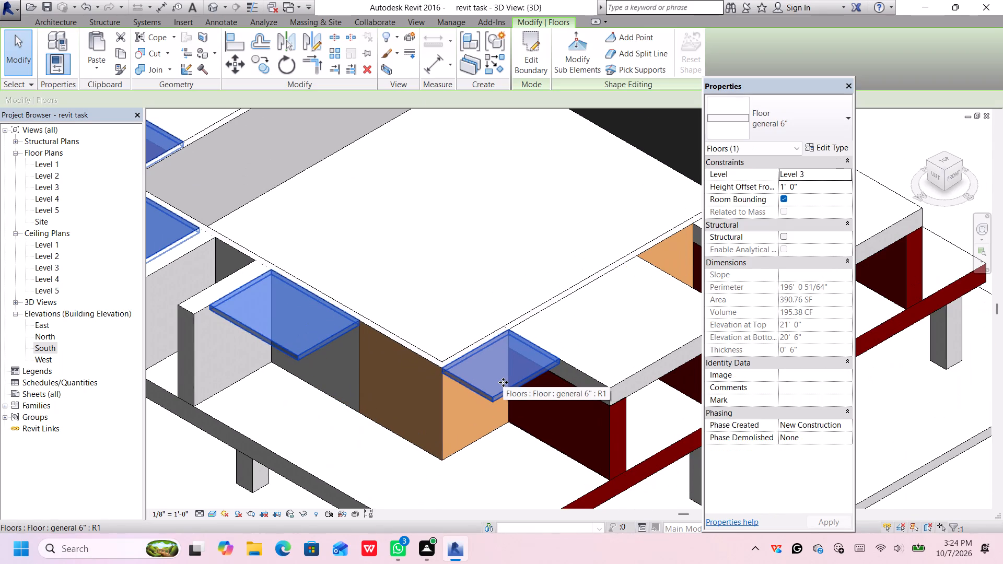
{"action": "scroll", "coordinate": [503, 382], "scroll_direction": "up", "scroll_amount": 2}
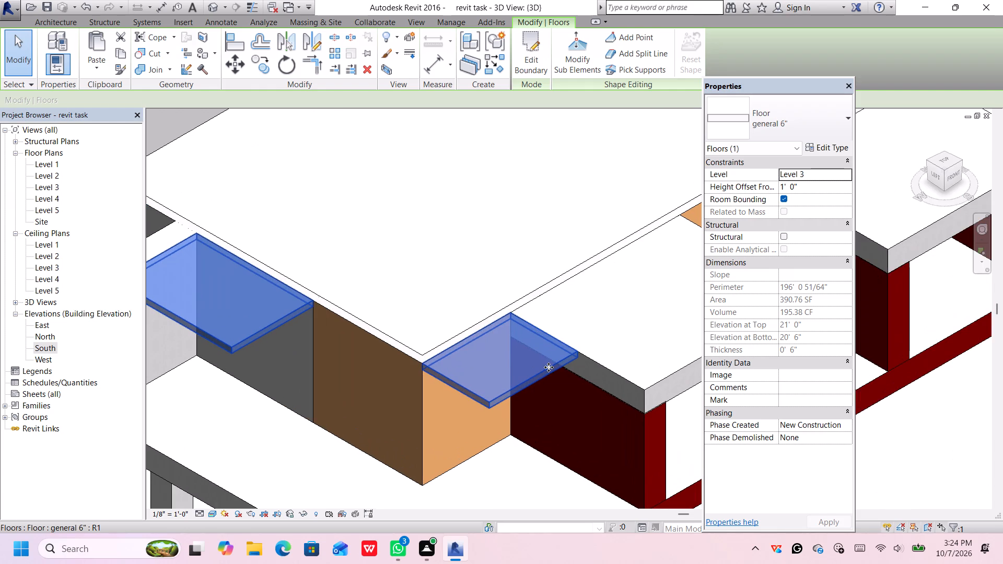
{"action": "scroll", "coordinate": [549, 367], "scroll_direction": "down", "scroll_amount": 4}
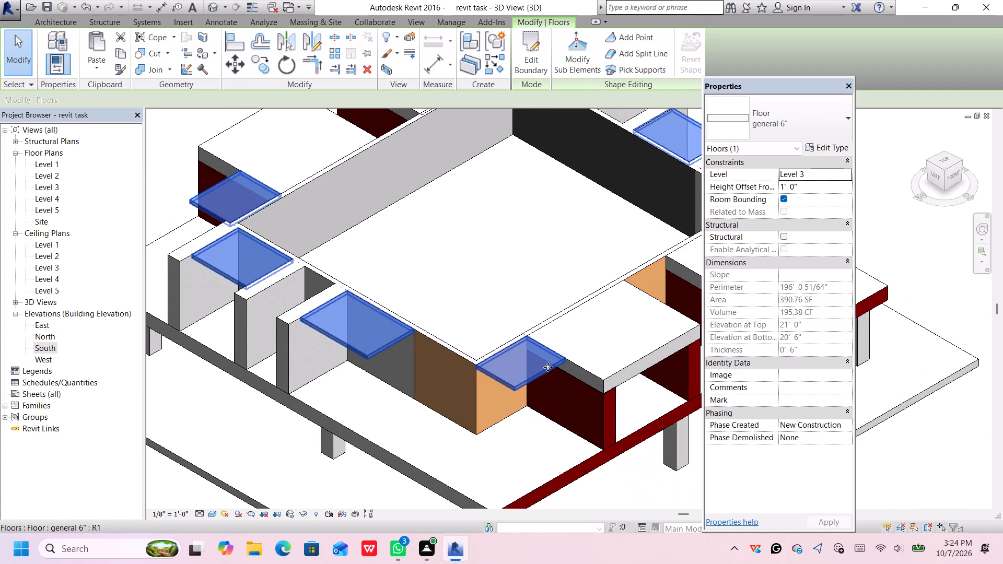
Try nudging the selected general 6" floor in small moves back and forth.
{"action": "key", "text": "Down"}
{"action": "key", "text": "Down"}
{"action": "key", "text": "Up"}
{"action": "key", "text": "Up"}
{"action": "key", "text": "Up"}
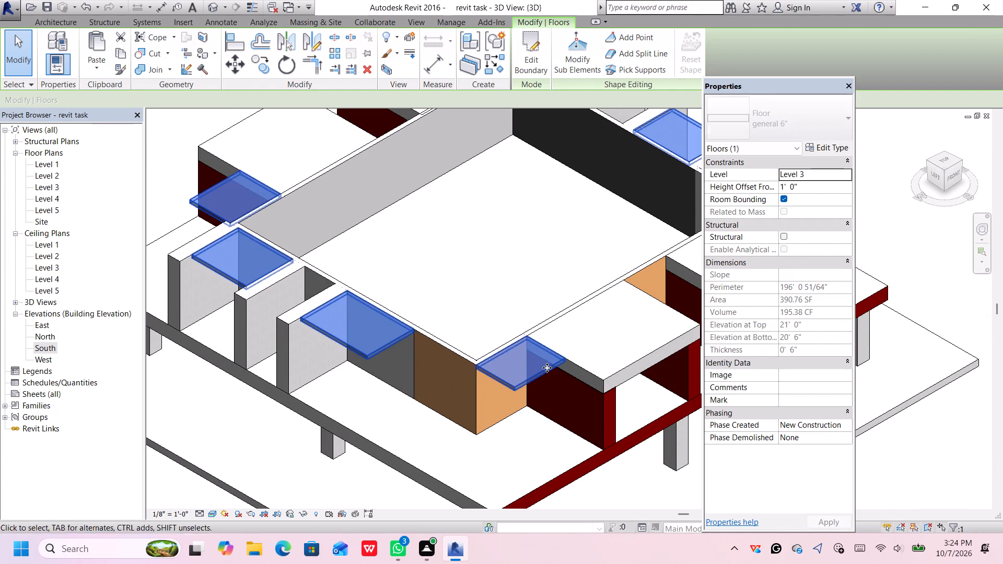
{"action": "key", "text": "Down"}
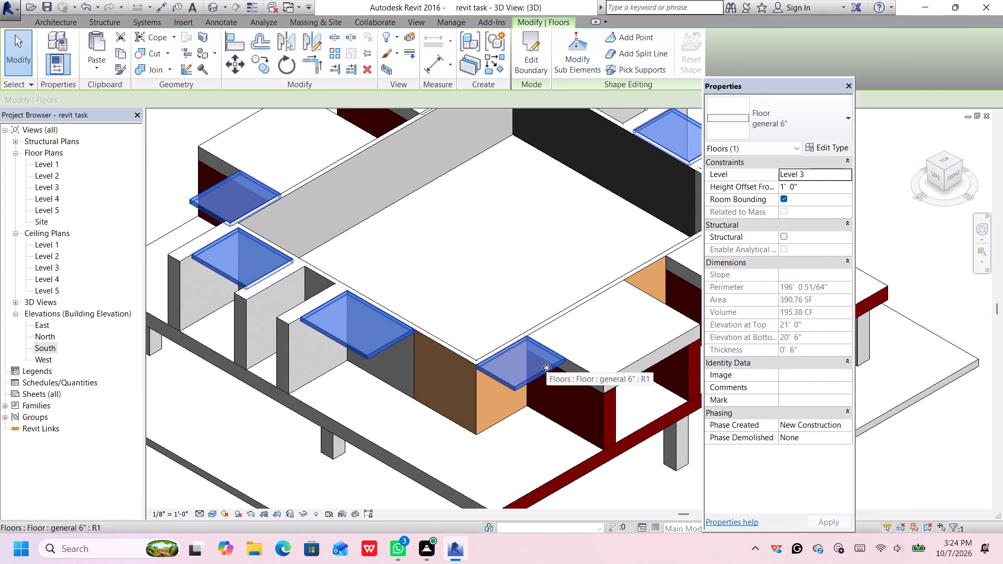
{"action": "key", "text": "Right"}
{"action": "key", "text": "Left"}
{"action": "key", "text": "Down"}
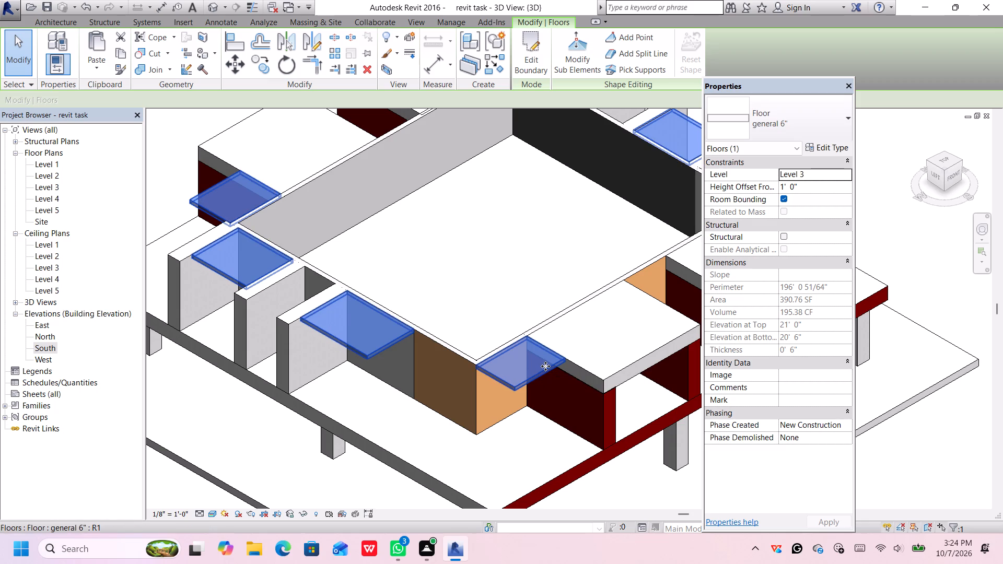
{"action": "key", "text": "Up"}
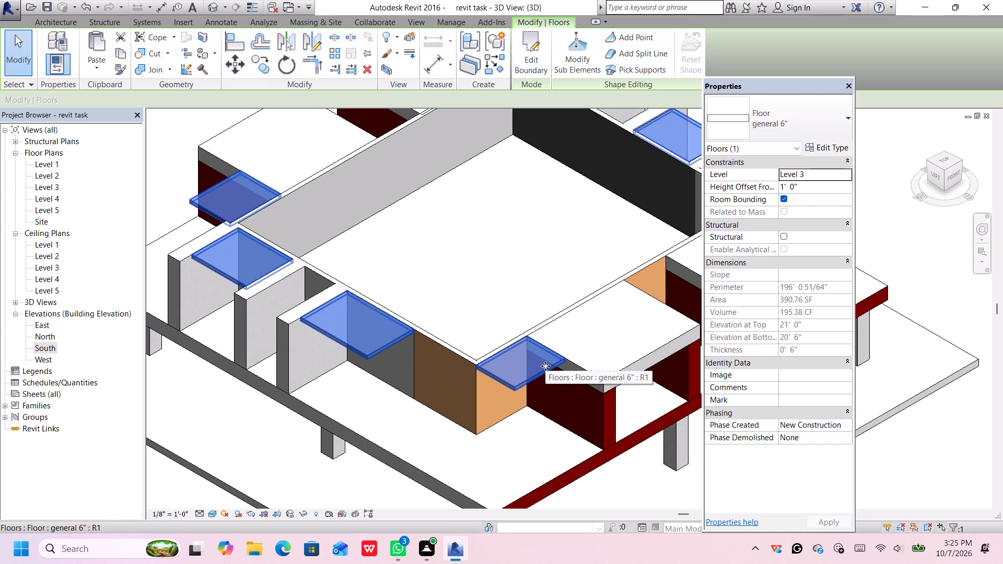
Set the selected general 6" floor's height offset from Level 3 to 6" and leave it deselected.
{"action": "left_click", "coordinate": [790, 182]}
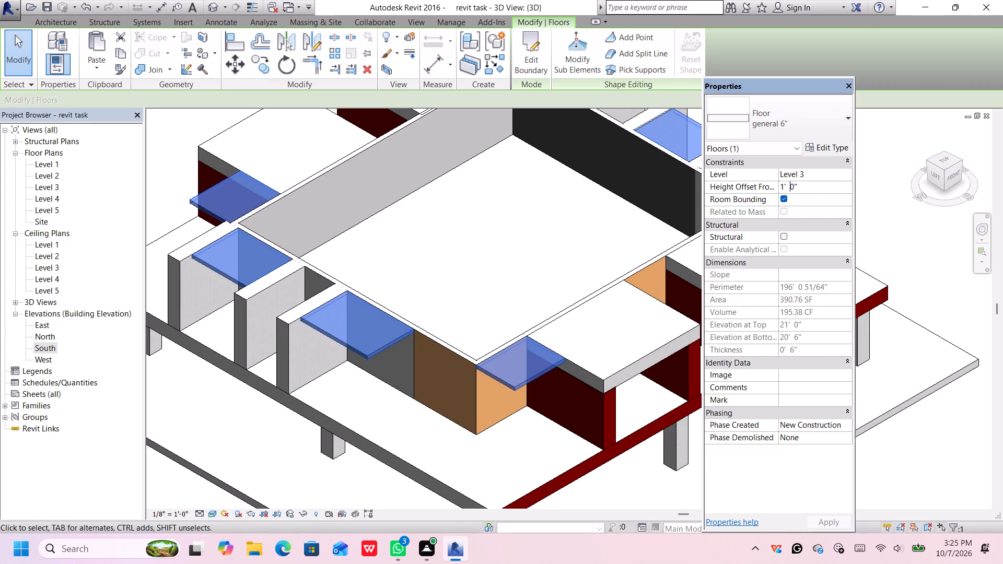
{"action": "left_click_drag", "start_coordinate": [804, 191], "coordinate": [769, 193]}
{"action": "left_click_drag", "start_coordinate": [769, 193], "coordinate": [765, 194]}
{"action": "type", "text": "6\""}
{"action": "key", "text": "Return"}
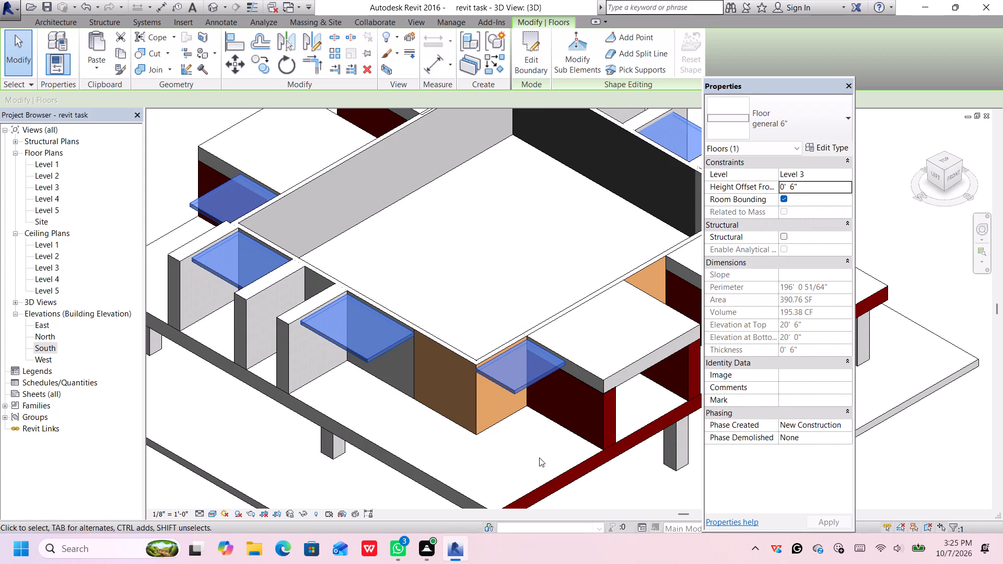
{"action": "middle_click_drag", "start_coordinate": [570, 464], "coordinate": [561, 408]}
{"action": "scroll", "coordinate": [573, 461], "scroll_direction": "down", "scroll_amount": 1}
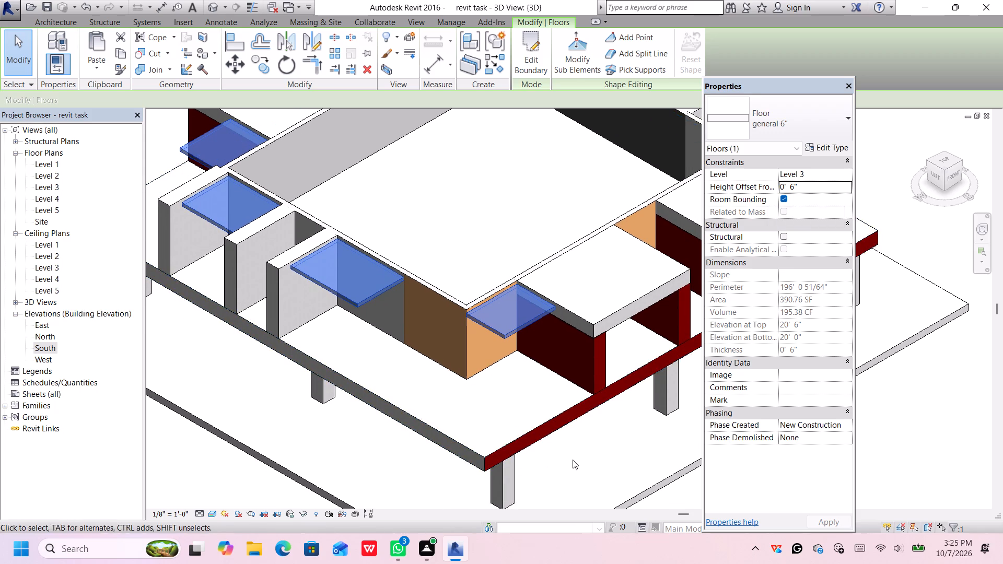
{"action": "scroll", "coordinate": [573, 460], "scroll_direction": "down", "scroll_amount": 1}
{"action": "middle_click_drag", "start_coordinate": [573, 460], "coordinate": [539, 343]}
{"action": "left_click", "coordinate": [600, 425]}
Examine the general 6" slabs around the enclosure in 3D, and the whole building from directly above.
{"action": "middle_click_drag", "start_coordinate": [603, 409], "coordinate": [597, 483]}
{"action": "scroll", "coordinate": [489, 310], "scroll_direction": "up", "scroll_amount": 3}
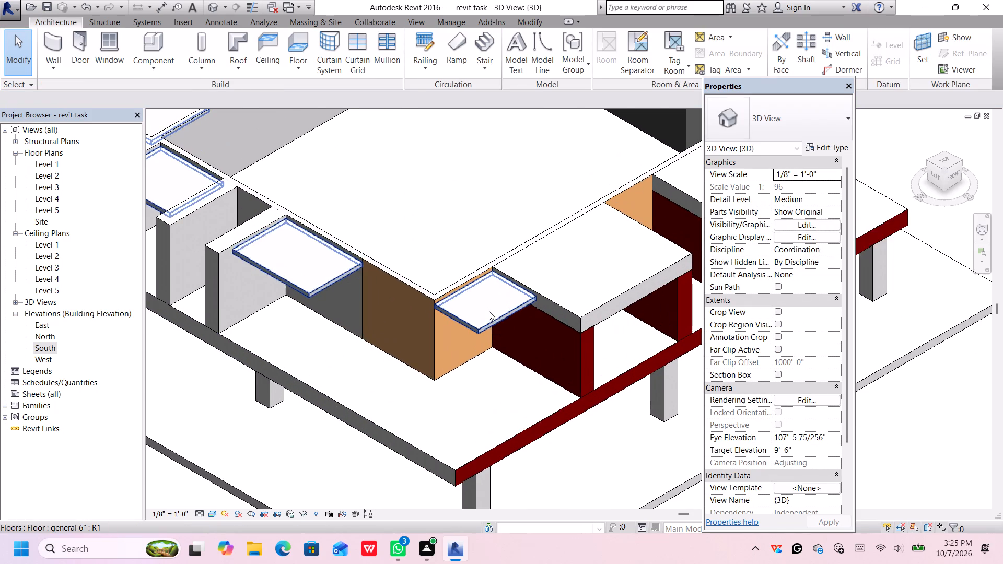
{"action": "scroll", "coordinate": [489, 311], "scroll_direction": "down", "scroll_amount": 3}
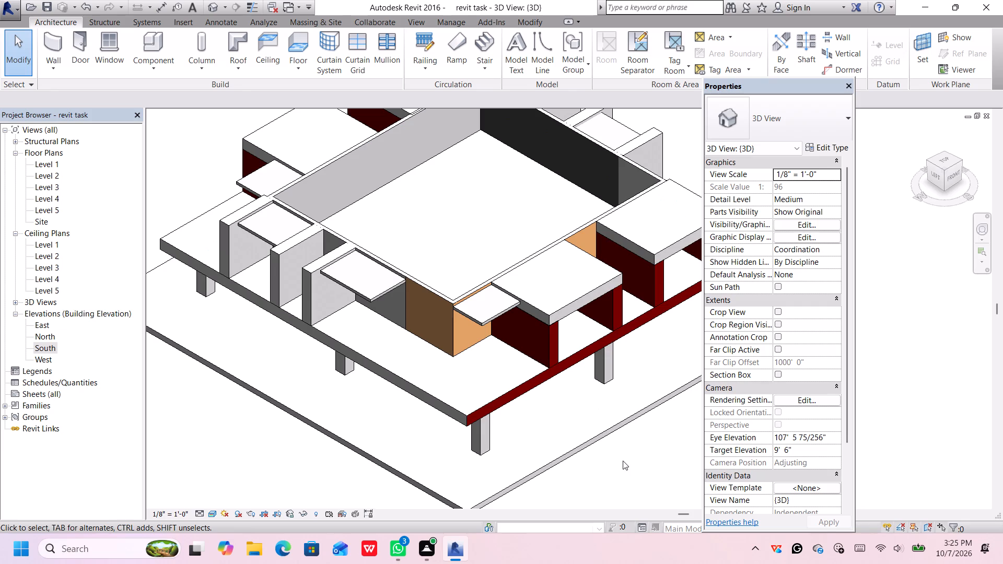
{"action": "middle_click_drag", "start_coordinate": [623, 463], "coordinate": [565, 460]}
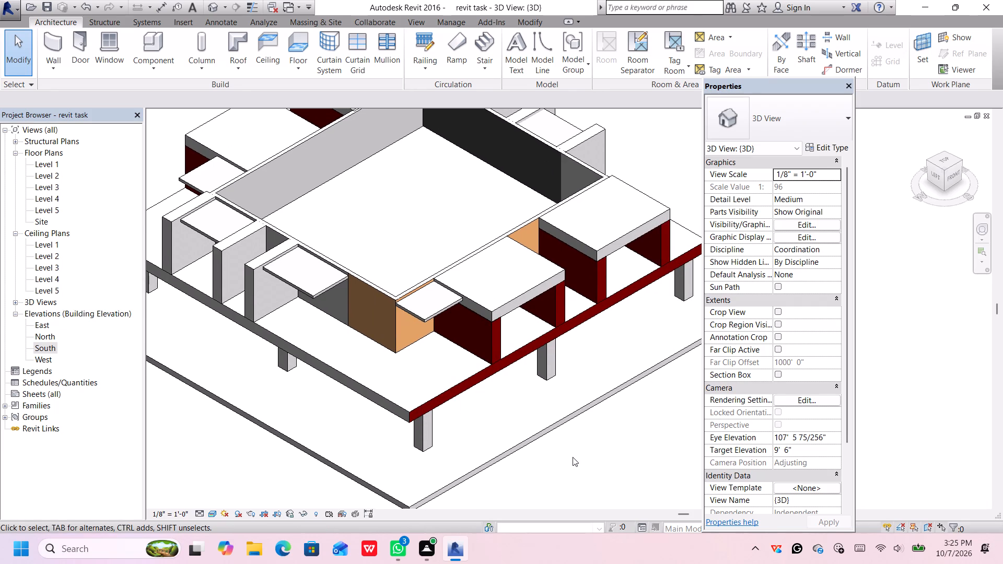
{"action": "middle_click_drag", "start_coordinate": [588, 424], "coordinate": [596, 447]}
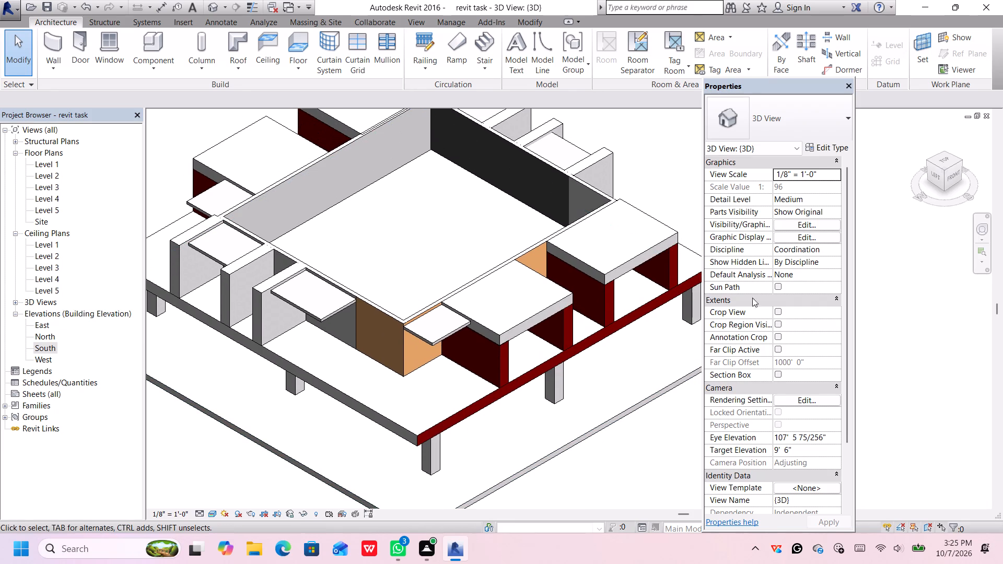
{"action": "left_click", "coordinate": [946, 160]}
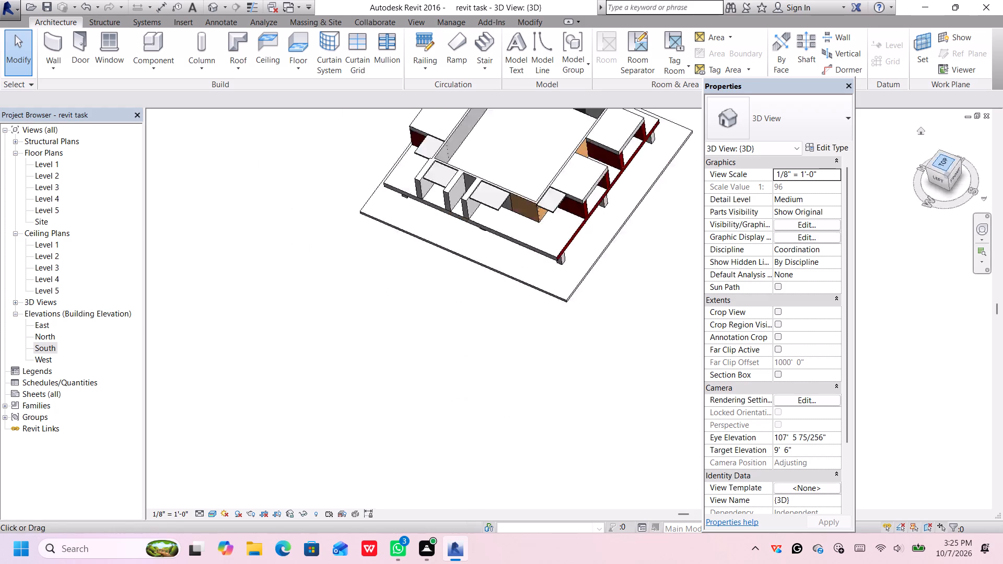
{"action": "middle_click_drag", "start_coordinate": [628, 377], "coordinate": [552, 284]}
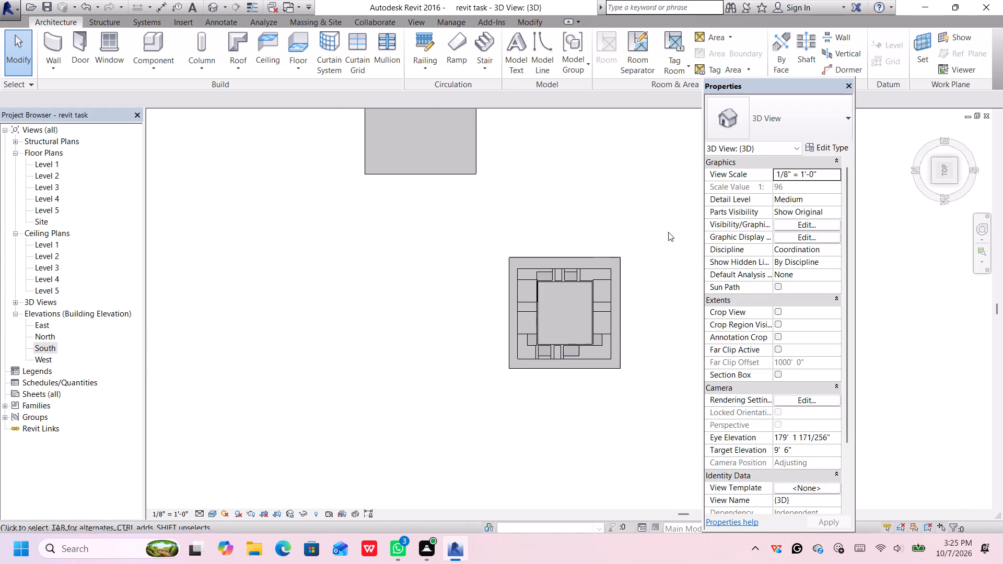
{"action": "left_click", "coordinate": [956, 168]}
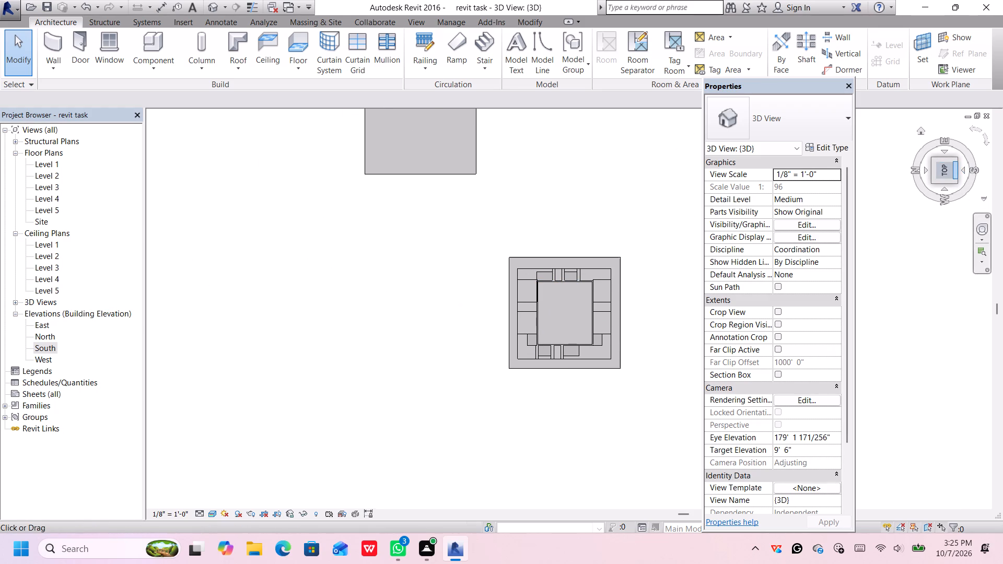
{"action": "left_click", "coordinate": [950, 163]}
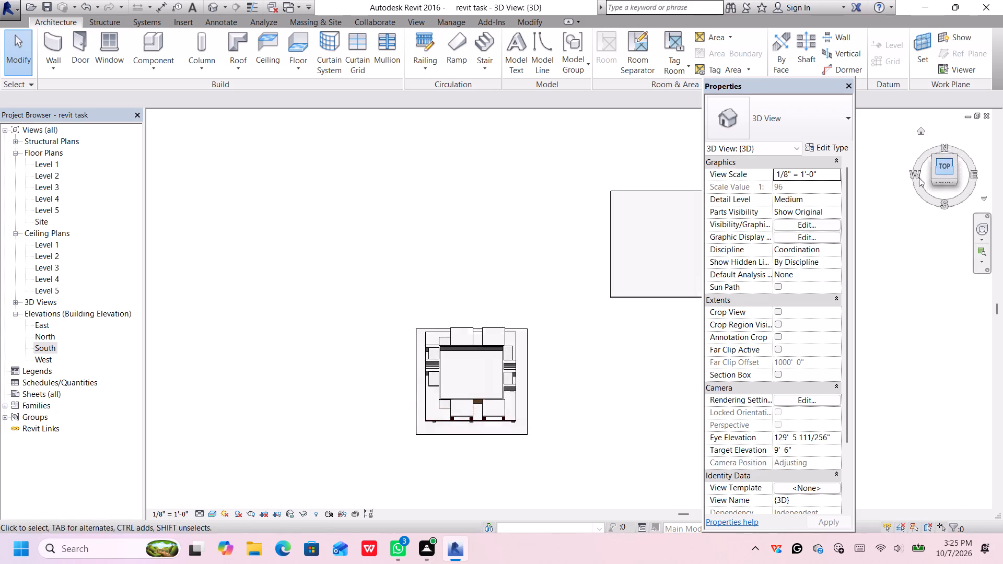
{"action": "scroll", "coordinate": [473, 387], "scroll_direction": "up", "scroll_amount": 4}
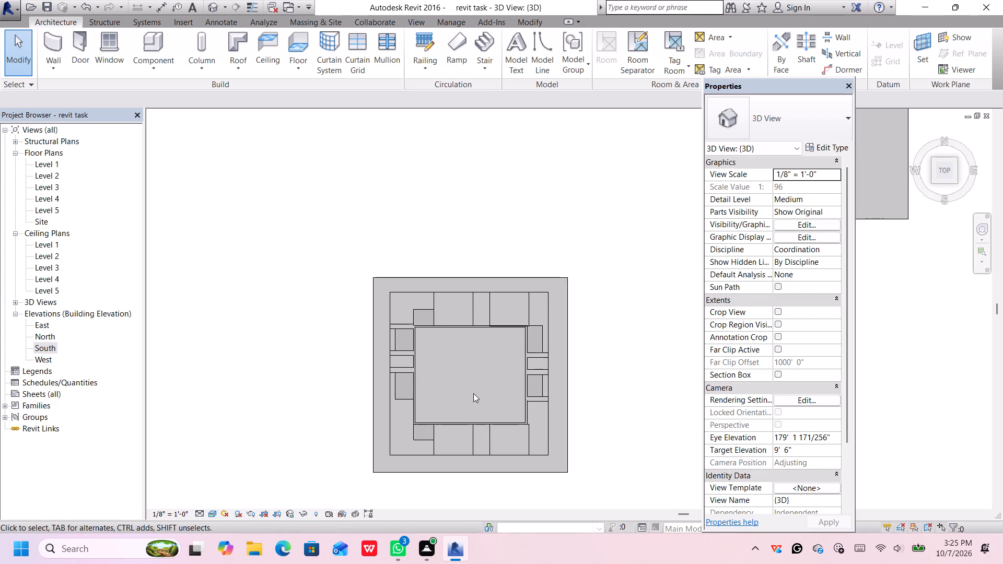
{"action": "middle_click_drag", "start_coordinate": [473, 396], "coordinate": [466, 378]}
{"action": "middle_click", "coordinate": [466, 377]}
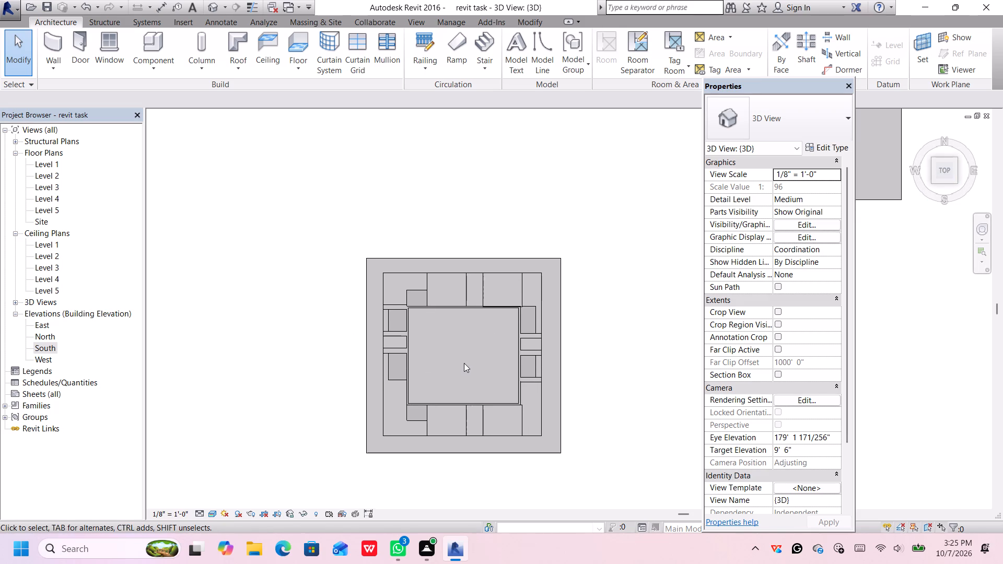
{"action": "scroll", "coordinate": [430, 315], "scroll_direction": "up", "scroll_amount": 2}
{"action": "middle_click_drag", "start_coordinate": [433, 314], "coordinate": [429, 274]}
{"action": "middle_click", "coordinate": [429, 274]}
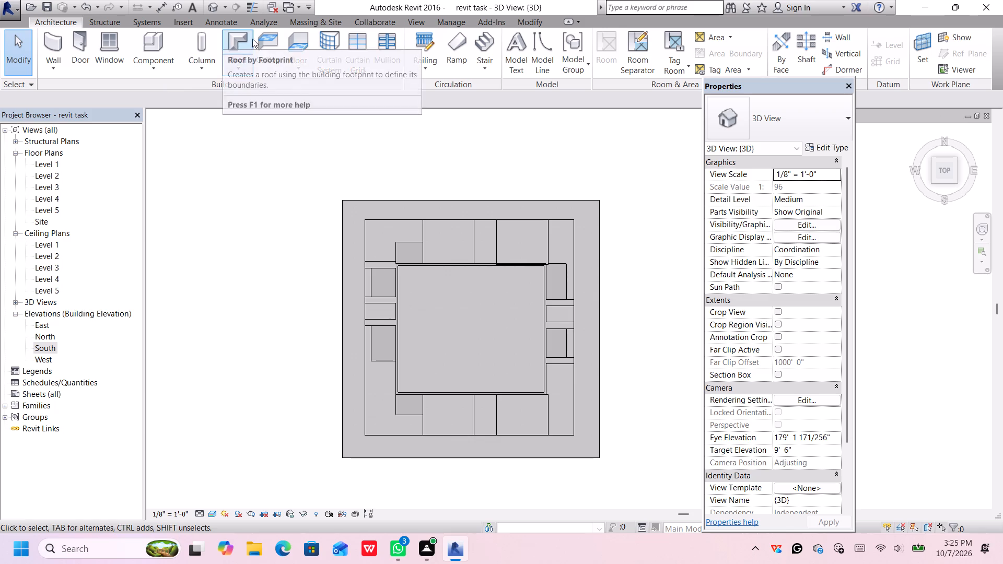
{"action": "scroll", "coordinate": [252, 39], "scroll_direction": "up", "scroll_amount": 4}
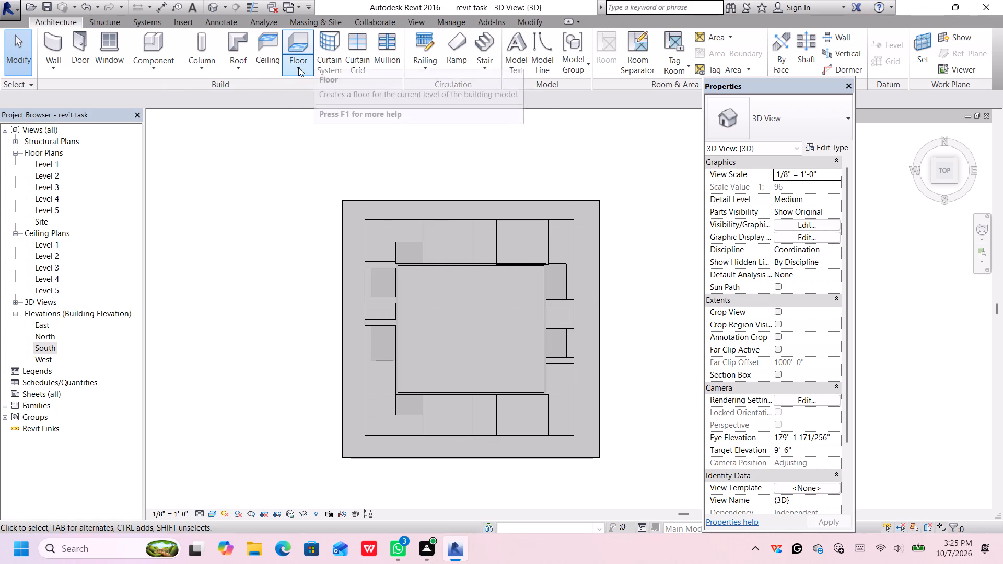
Start a new floor and sketch a 16'-wide rectangular boundary over the north bay beside the northwest corner slab, from enclosure wall to outer edge.
{"action": "left_click", "coordinate": [298, 67]}
{"action": "left_click", "coordinate": [305, 91]}
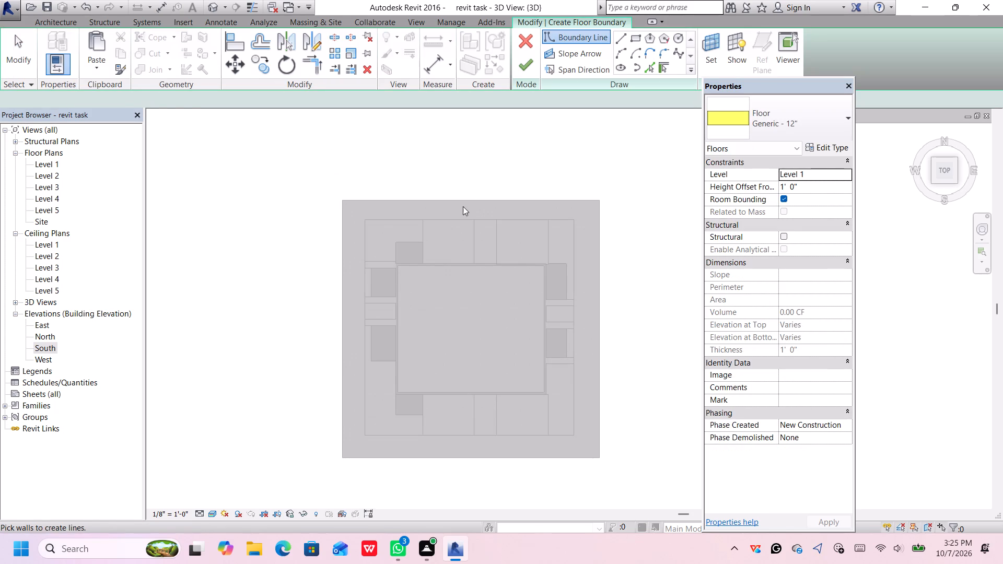
{"action": "left_click", "coordinate": [637, 39]}
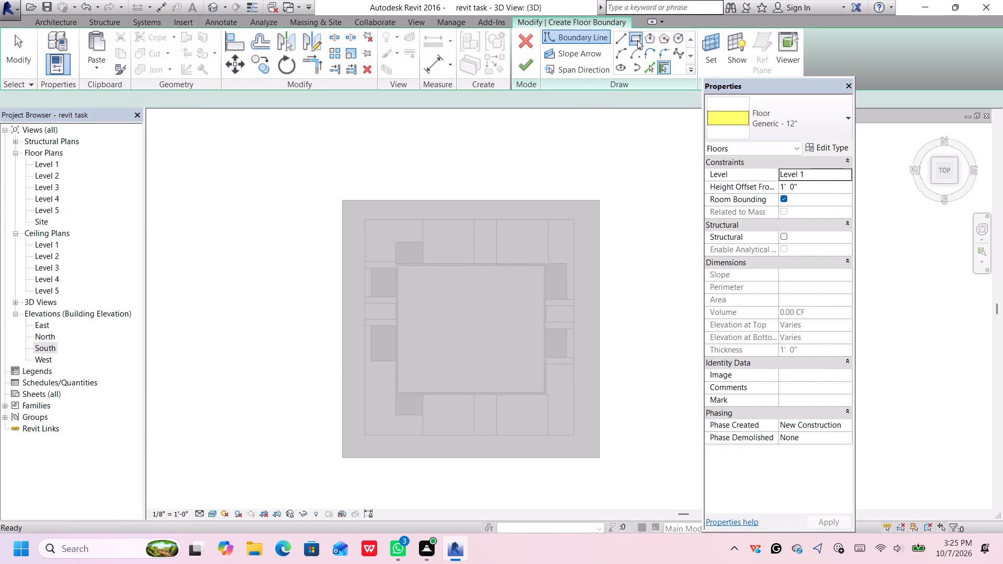
{"action": "scroll", "coordinate": [414, 262], "scroll_direction": "up", "scroll_amount": 4}
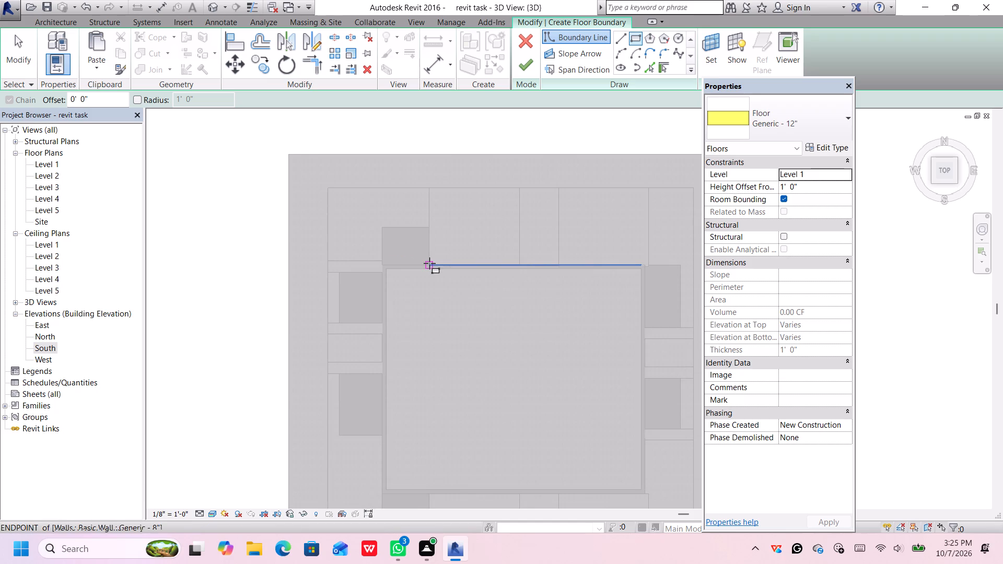
{"action": "scroll", "coordinate": [428, 263], "scroll_direction": "up", "scroll_amount": 5}
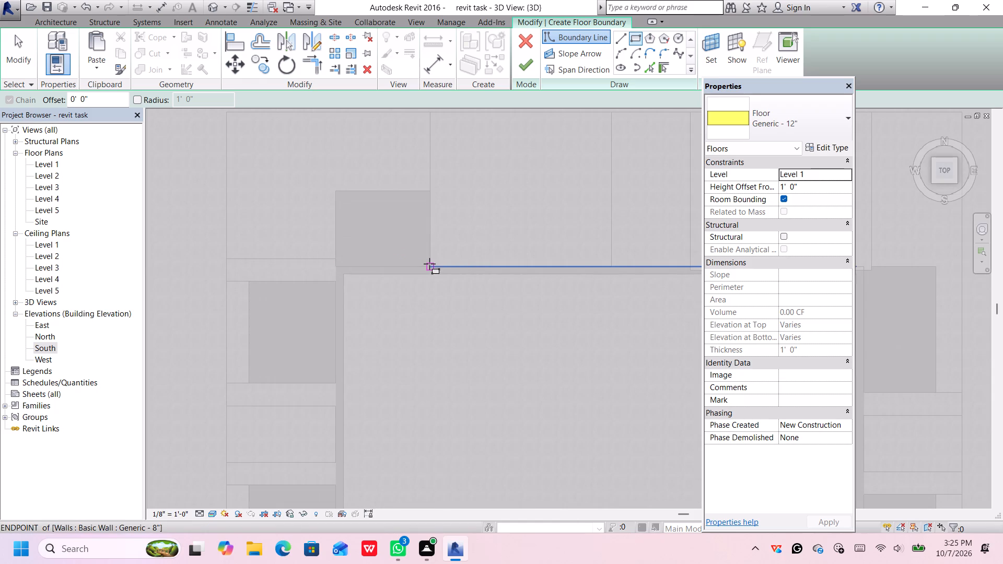
{"action": "left_click", "coordinate": [429, 264]}
{"action": "middle_click_drag", "start_coordinate": [611, 155], "coordinate": [569, 272]}
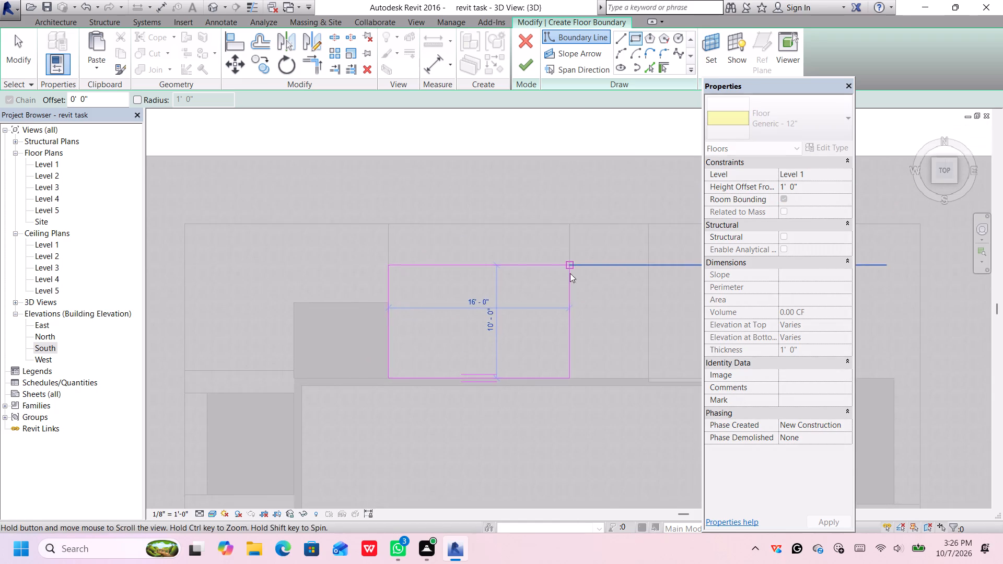
{"action": "left_click", "coordinate": [566, 227]}
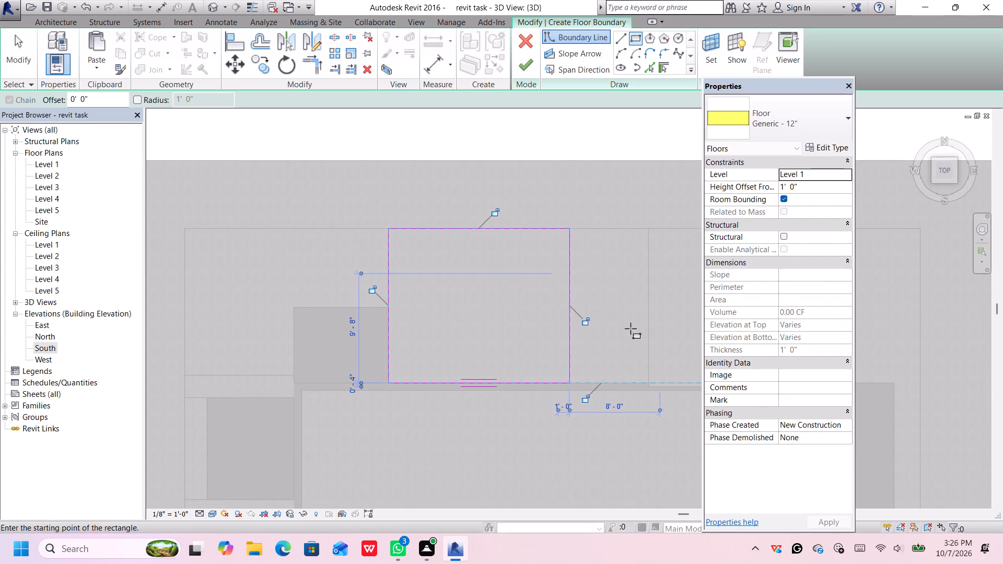
Sketch a second rectangular floor boundary, 16' by 13'-8", over the eastern bay on the north side, from enclosure wall to outer edge.
{"action": "scroll", "coordinate": [622, 349], "scroll_direction": "down", "scroll_amount": 1}
{"action": "middle_click_drag", "start_coordinate": [615, 346], "coordinate": [448, 267]}
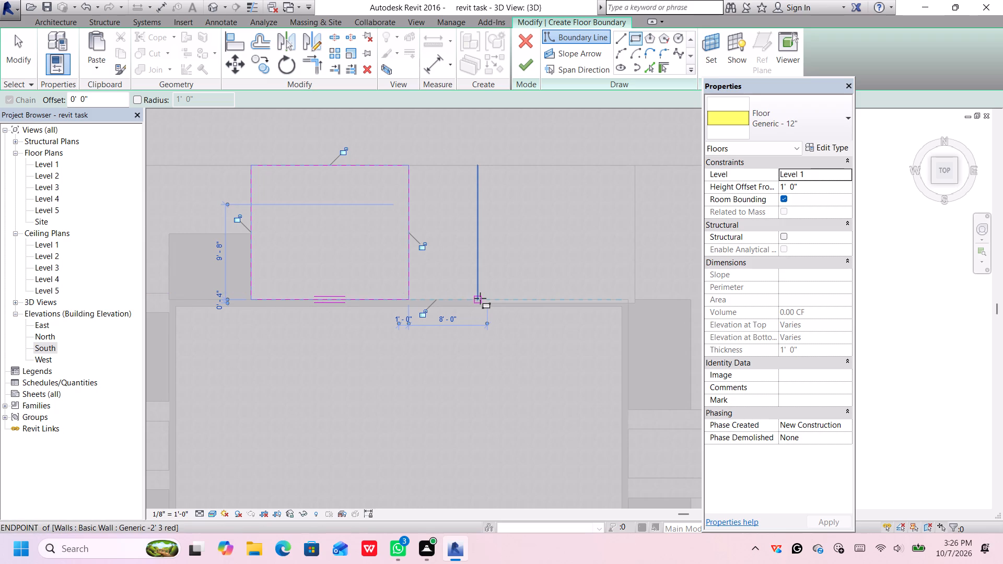
{"action": "scroll", "coordinate": [481, 298], "scroll_direction": "up", "scroll_amount": 2}
{"action": "left_click", "coordinate": [476, 298]}
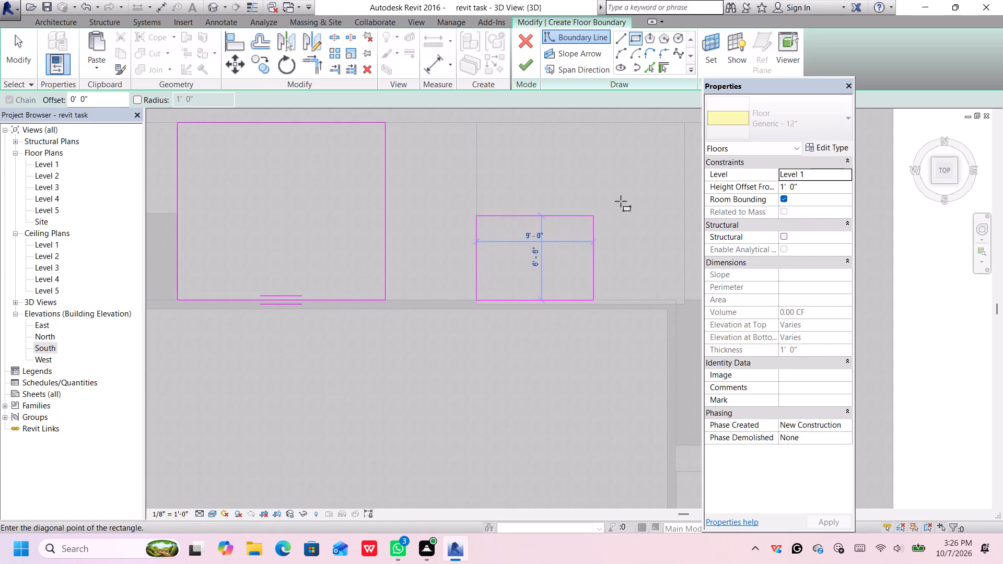
{"action": "middle_click_drag", "start_coordinate": [677, 163], "coordinate": [634, 244]}
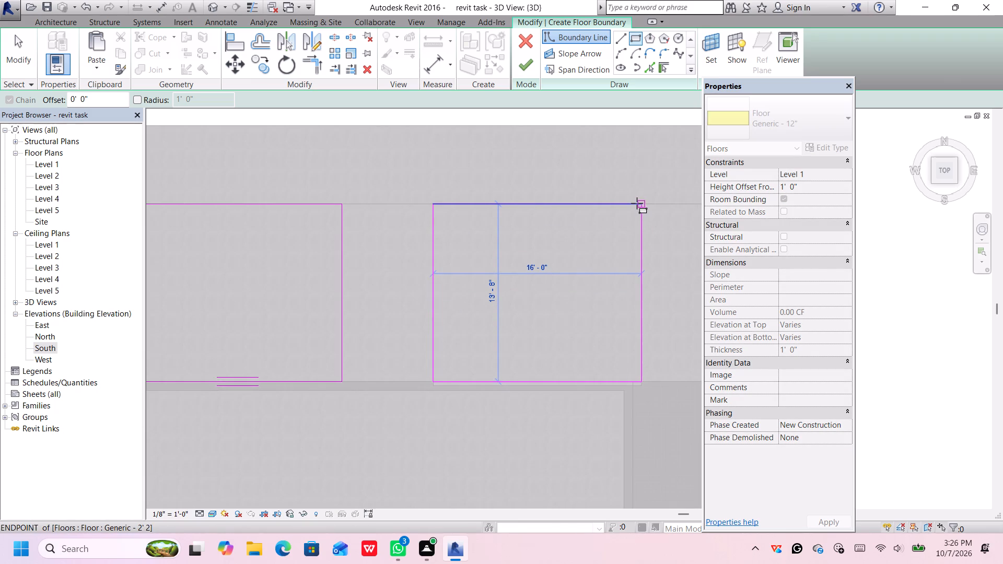
{"action": "left_click", "coordinate": [639, 203]}
Sketch two rectangular floor boundaries, each 16' by 12'-8", over the two south bays, from the enclosure wall to the outer edge.
{"action": "scroll", "coordinate": [480, 350], "scroll_direction": "down", "scroll_amount": 4}
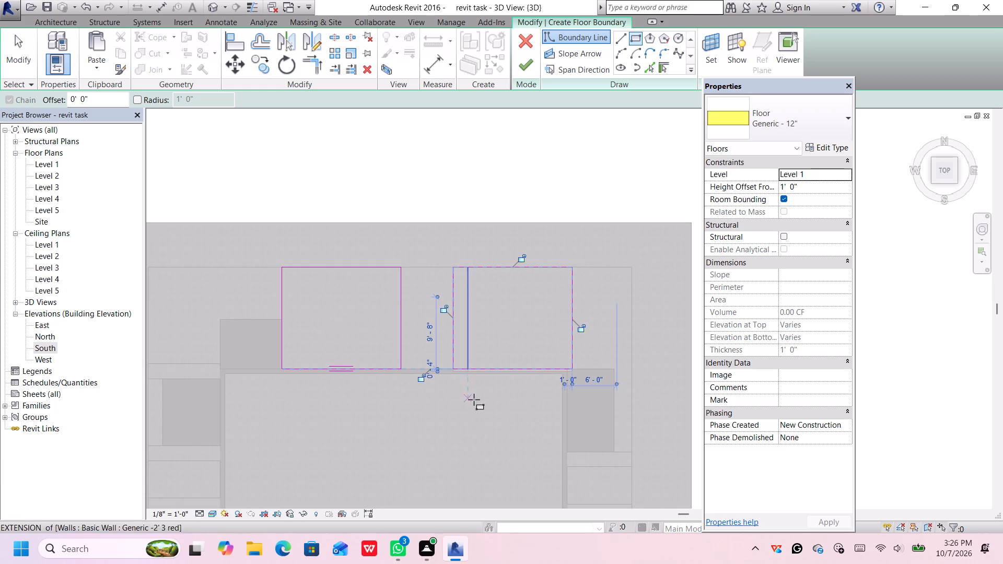
{"action": "middle_click_drag", "start_coordinate": [474, 399], "coordinate": [526, 181]}
{"action": "scroll", "coordinate": [476, 371], "scroll_direction": "down", "scroll_amount": 2}
{"action": "middle_click_drag", "start_coordinate": [468, 406], "coordinate": [467, 261]}
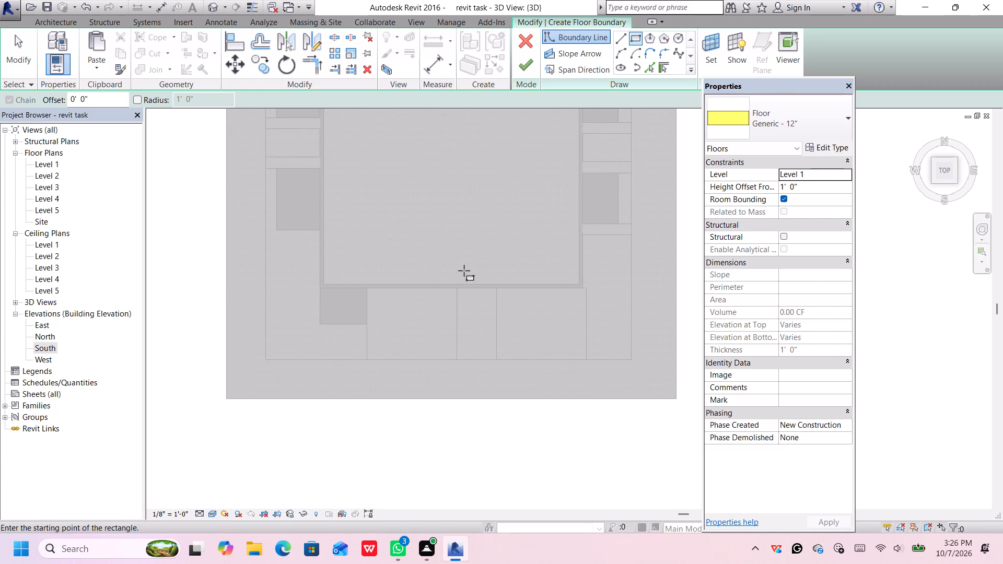
{"action": "scroll", "coordinate": [400, 314], "scroll_direction": "up", "scroll_amount": 5}
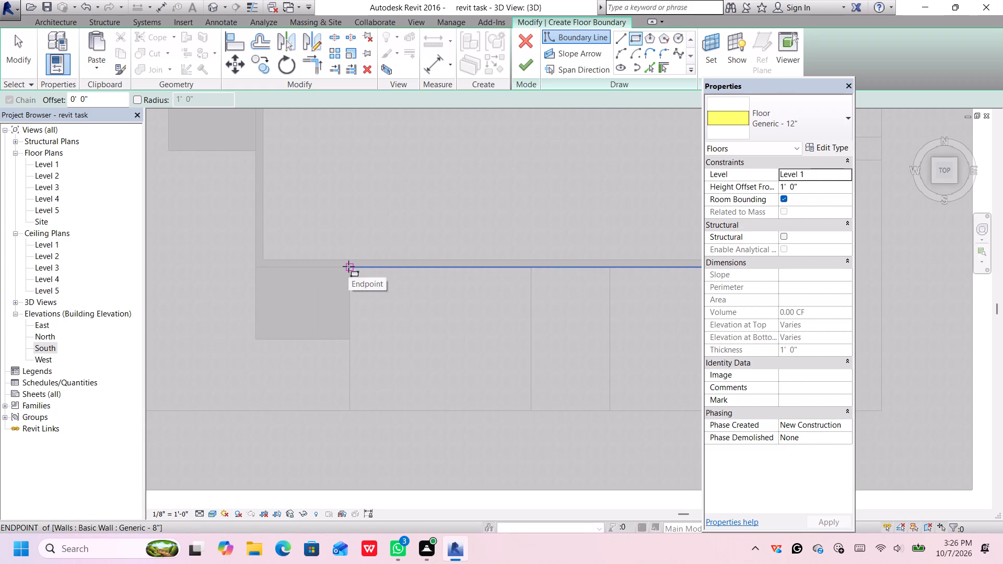
{"action": "left_click", "coordinate": [348, 268]}
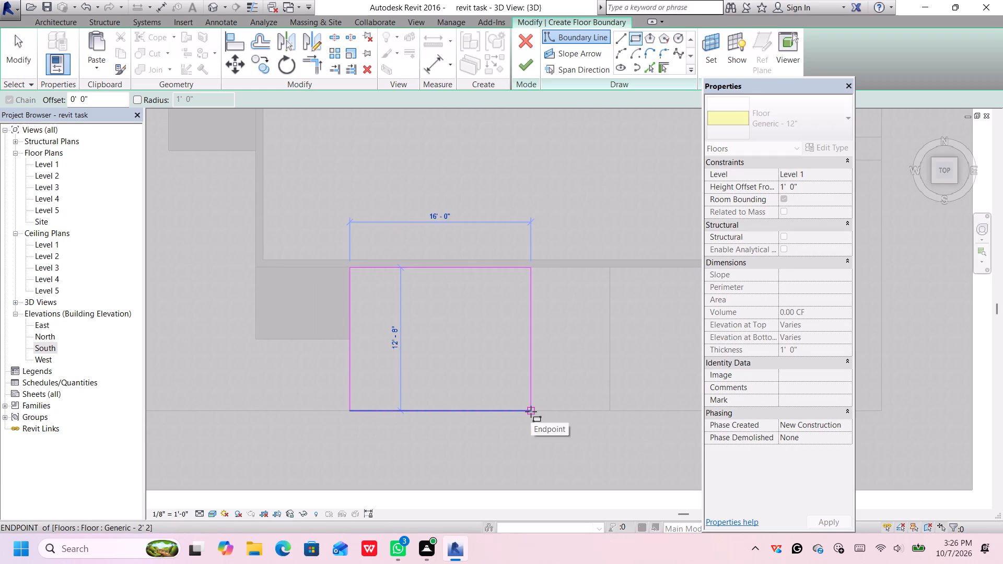
{"action": "left_click", "coordinate": [531, 412]}
{"action": "middle_click_drag", "start_coordinate": [583, 337], "coordinate": [427, 296]}
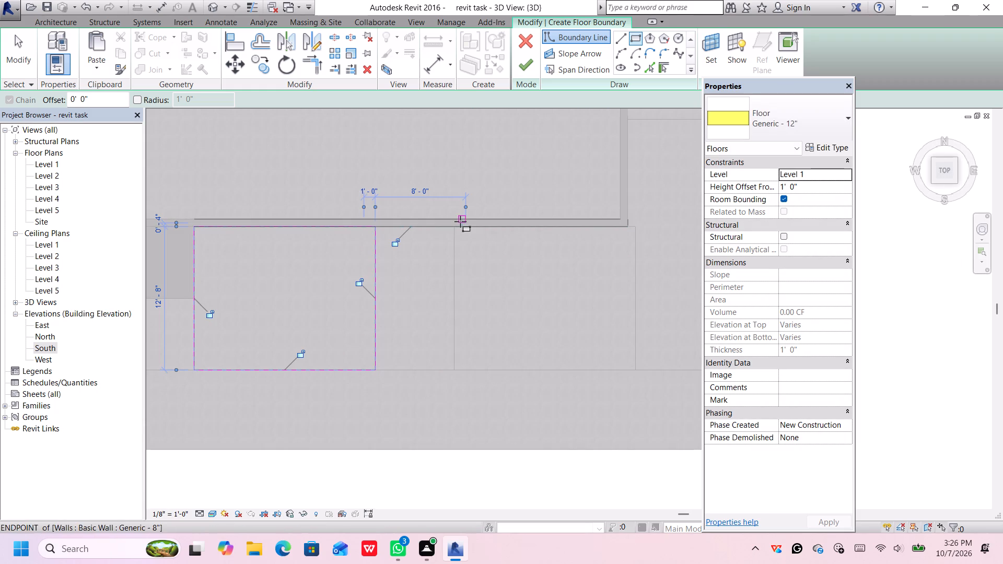
{"action": "left_click", "coordinate": [455, 225]}
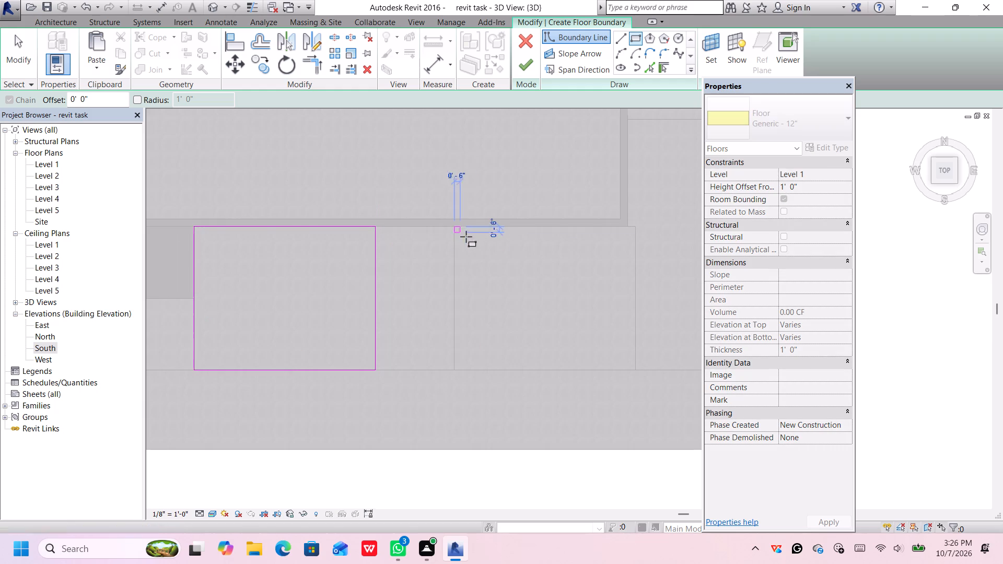
{"action": "left_click", "coordinate": [636, 371]}
Switch the new floor's type to Generic - 2' and duplicate that type under the suggested name.
{"action": "scroll", "coordinate": [630, 257], "scroll_direction": "down", "scroll_amount": 5}
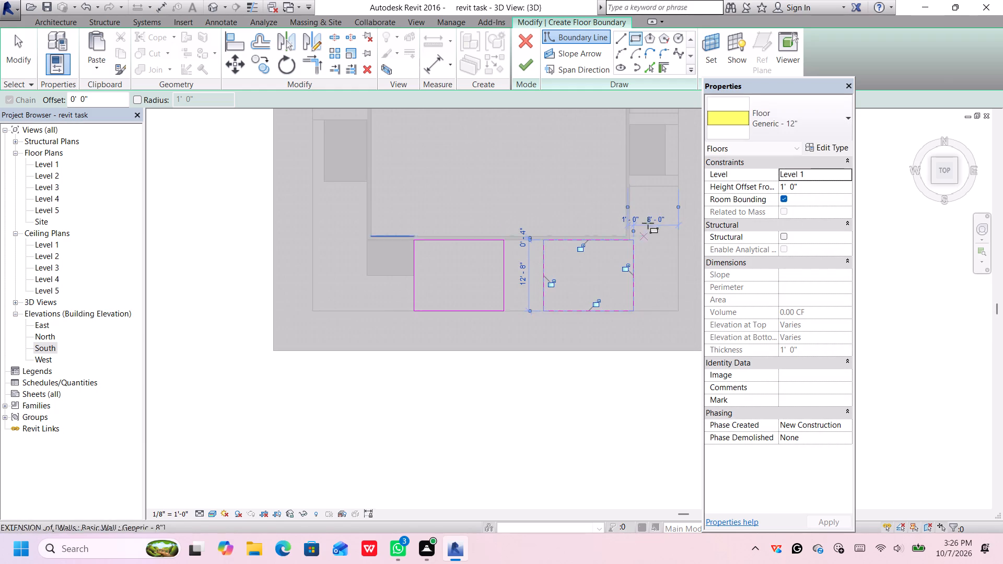
{"action": "middle_click_drag", "start_coordinate": [648, 226], "coordinate": [679, 340]}
{"action": "middle_click_drag", "start_coordinate": [442, 182], "coordinate": [447, 207]}
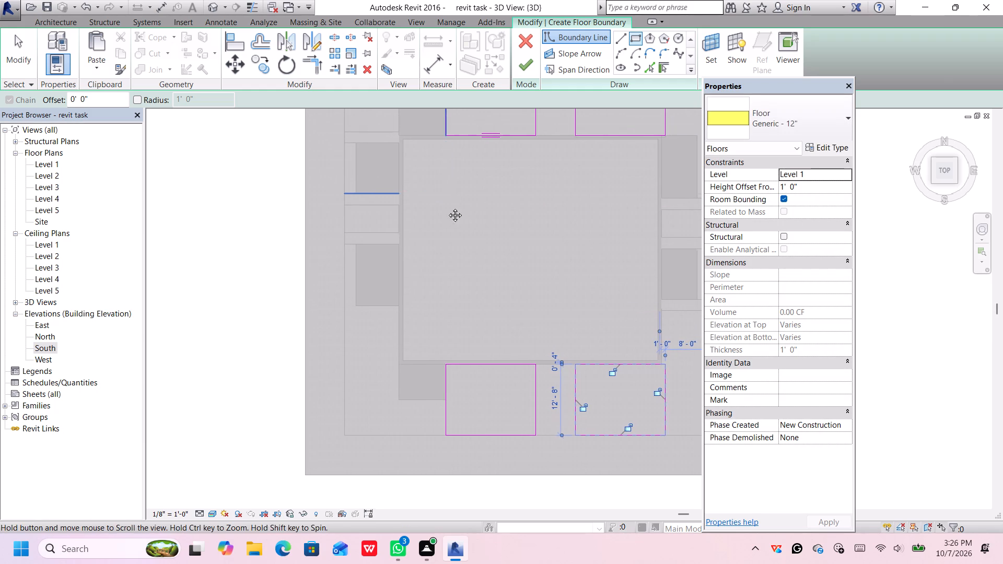
{"action": "middle_click_drag", "start_coordinate": [447, 207], "coordinate": [457, 247]}
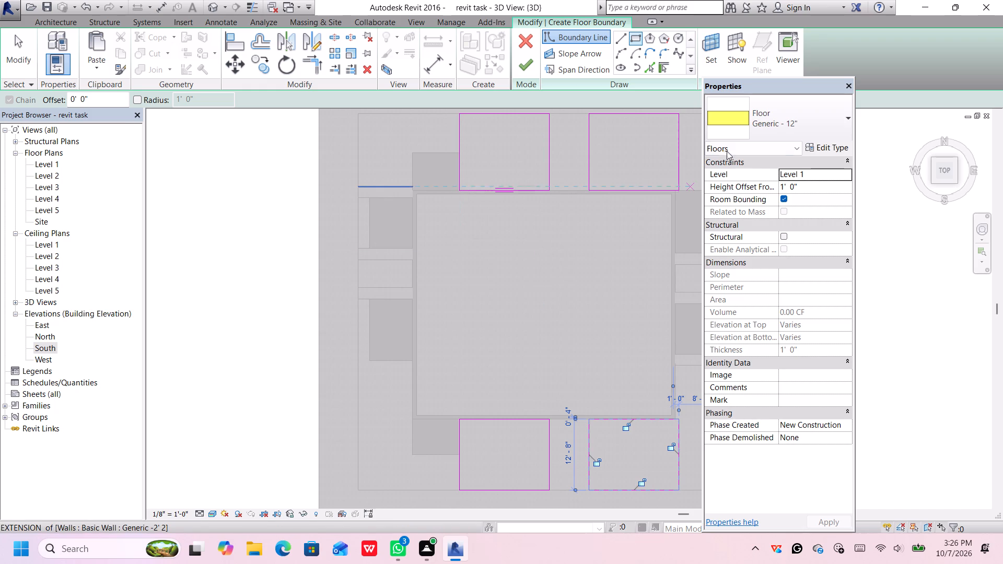
{"action": "left_click", "coordinate": [756, 124]}
{"action": "scroll", "coordinate": [761, 247], "scroll_direction": "up", "scroll_amount": 5}
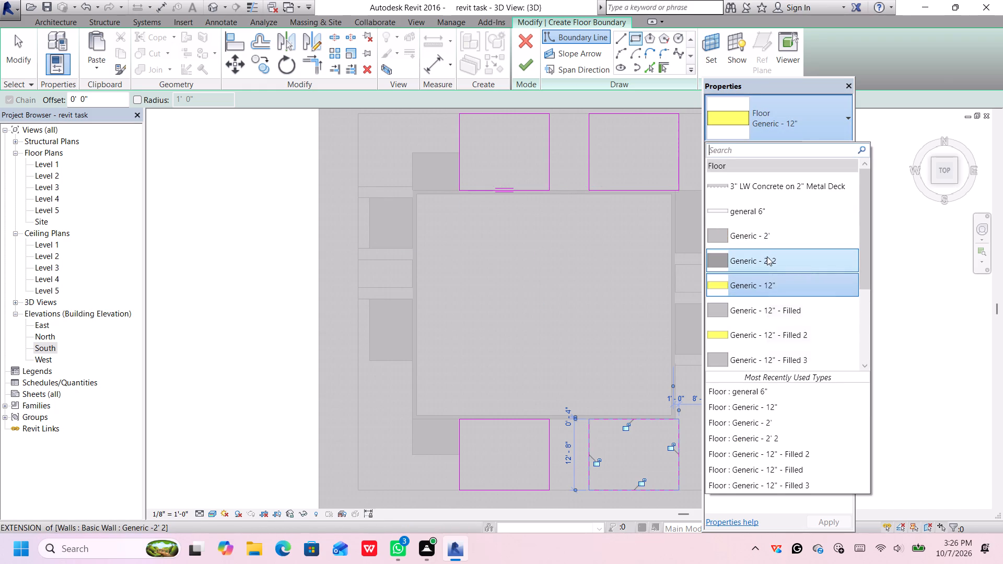
{"action": "left_click", "coordinate": [769, 242]}
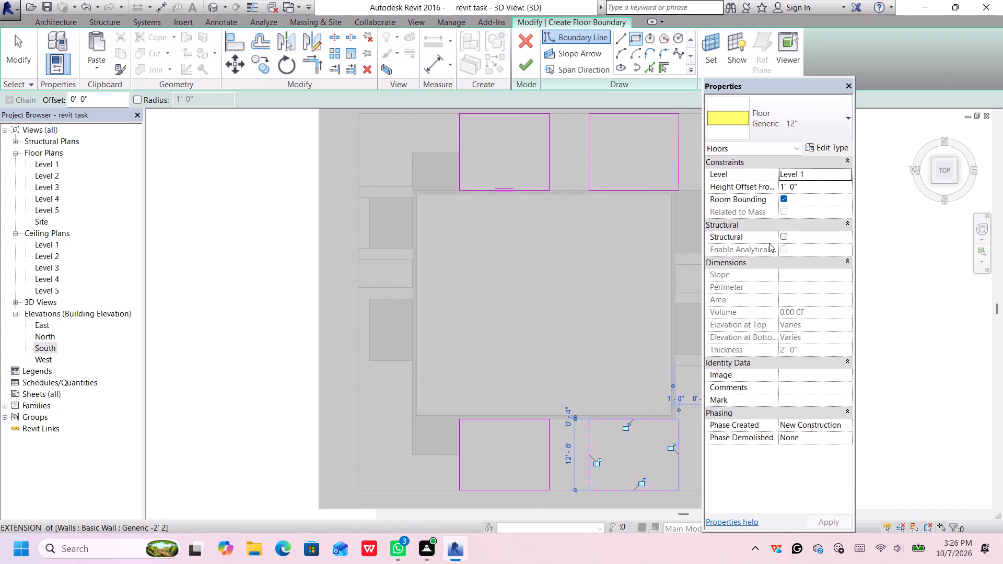
{"action": "left_click", "coordinate": [825, 147]}
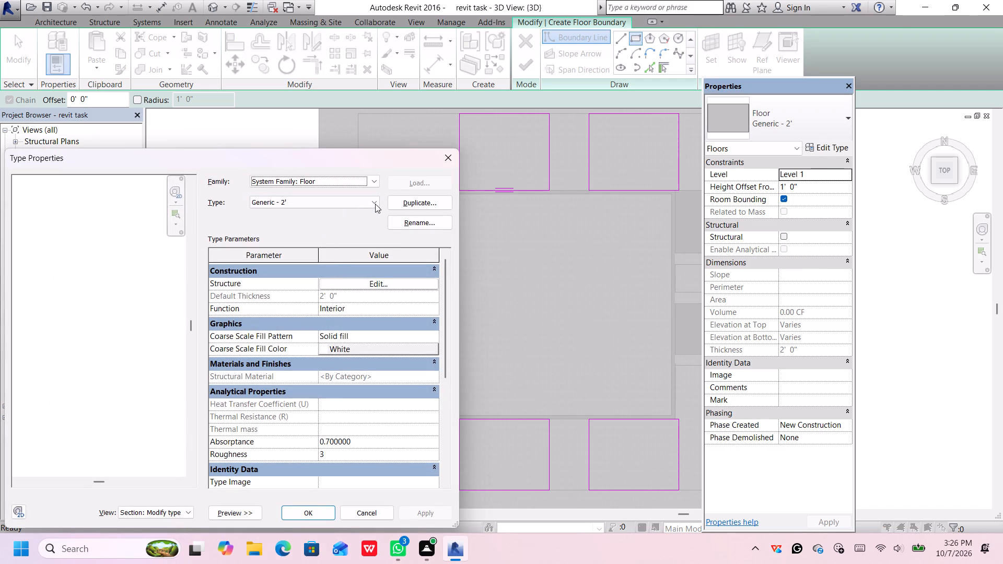
{"action": "left_click", "coordinate": [403, 202]}
{"action": "left_click", "coordinate": [240, 331]}
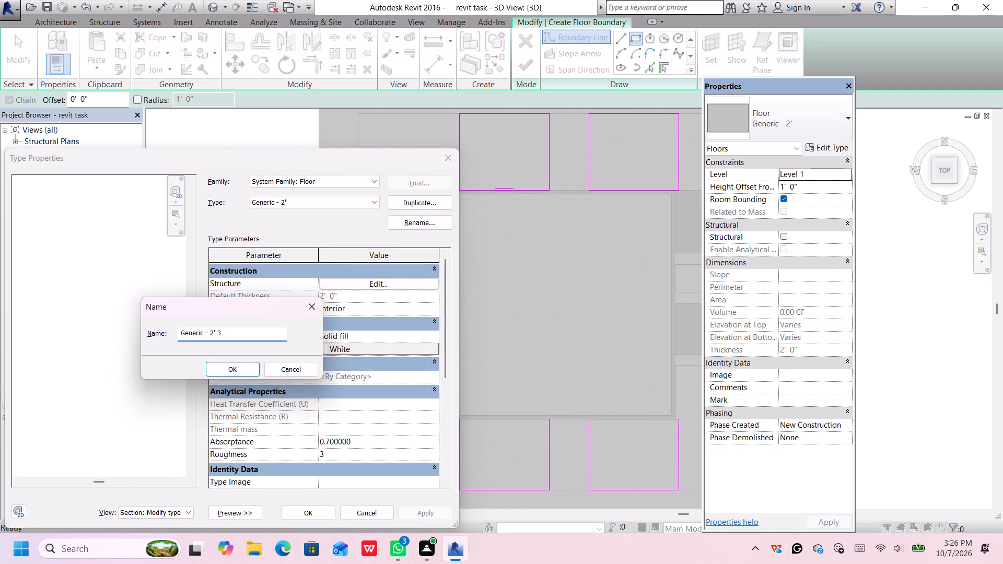
{"action": "left_click", "coordinate": [226, 367]}
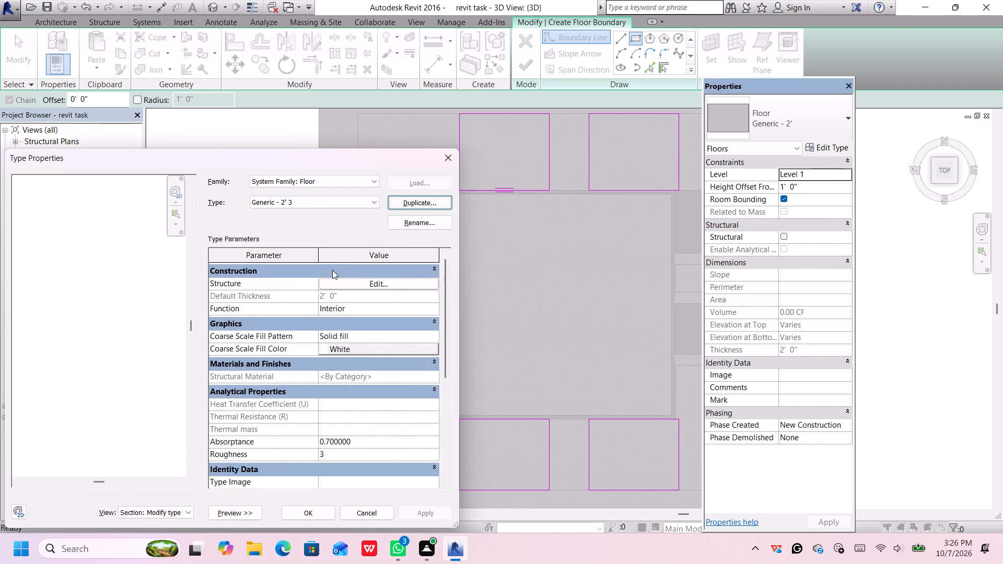
Assign the Damp-proofing material to the duplicated floor type's structure layer and accept the type changes.
{"action": "left_click", "coordinate": [352, 282]}
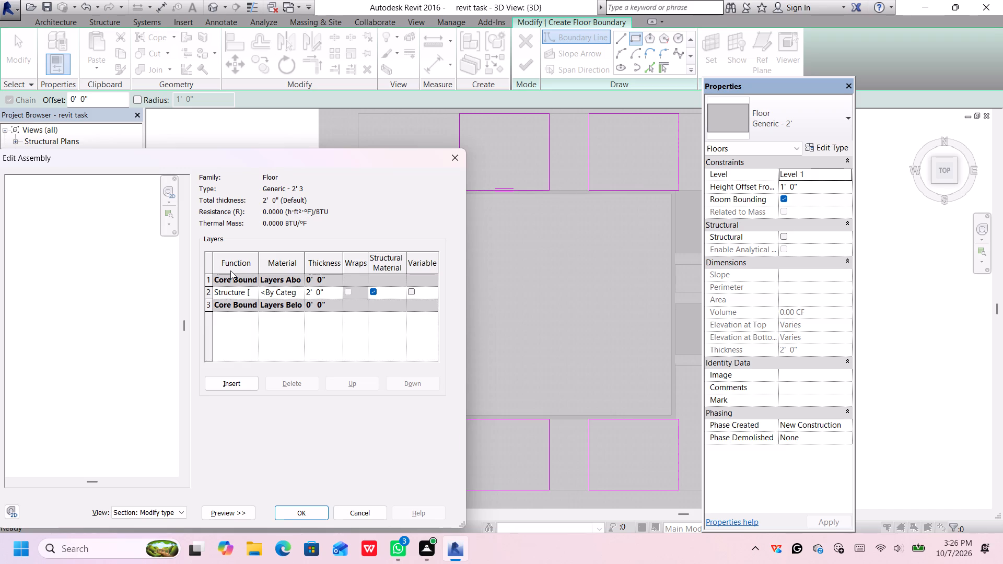
{"action": "left_click", "coordinate": [301, 297]}
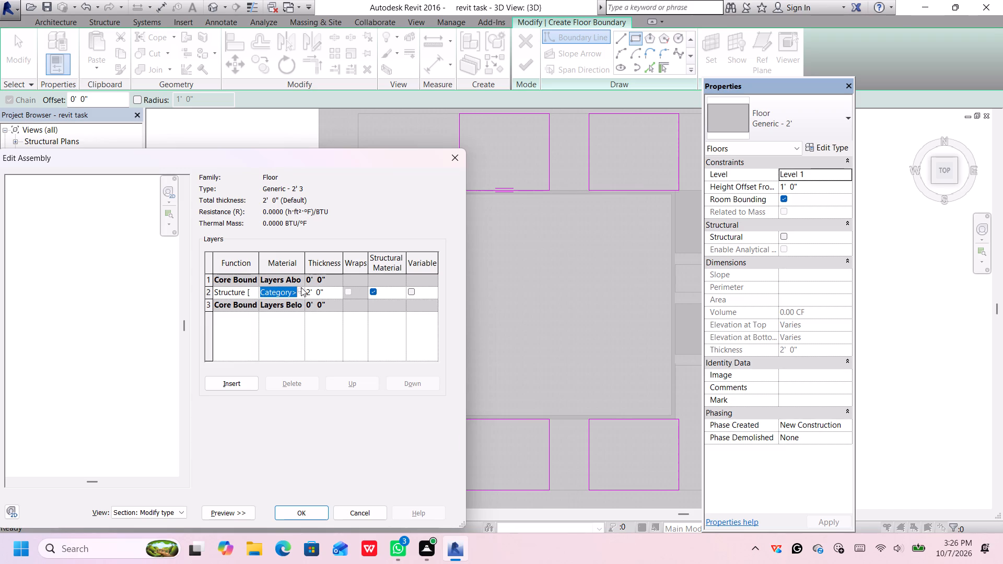
{"action": "left_click", "coordinate": [301, 290]}
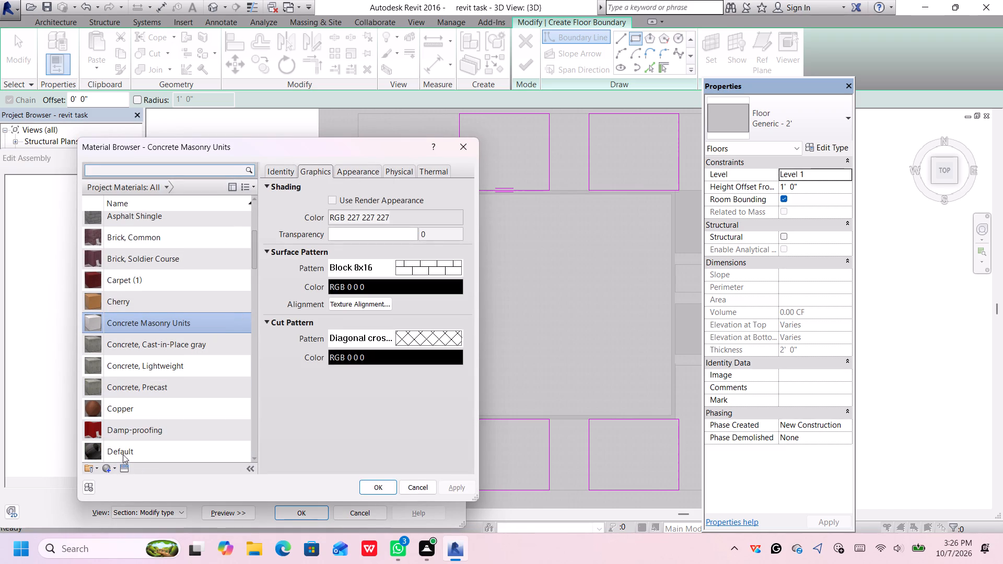
{"action": "left_click", "coordinate": [132, 426]}
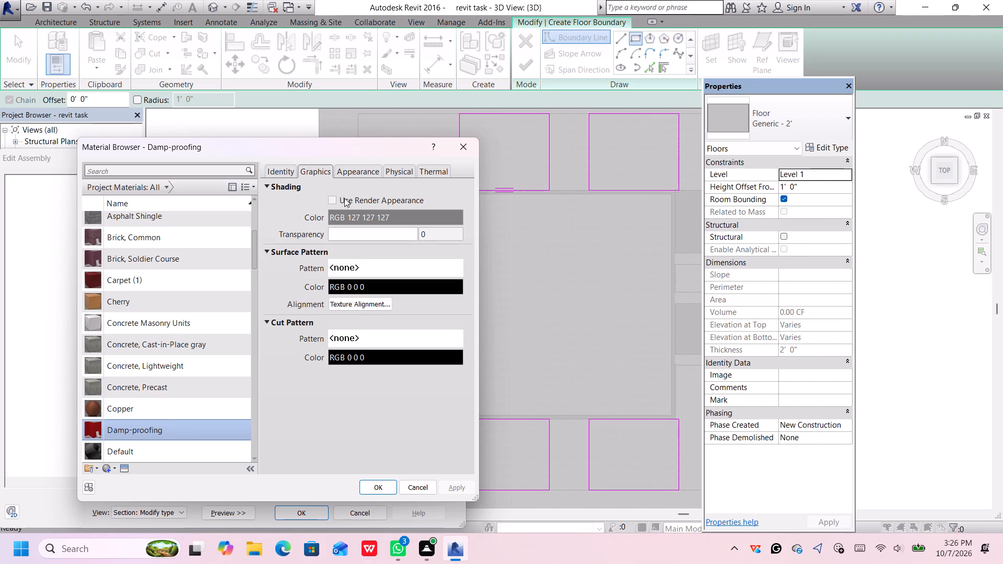
{"action": "left_click", "coordinate": [361, 167]}
{"action": "scroll", "coordinate": [363, 245], "scroll_direction": "up", "scroll_amount": 1}
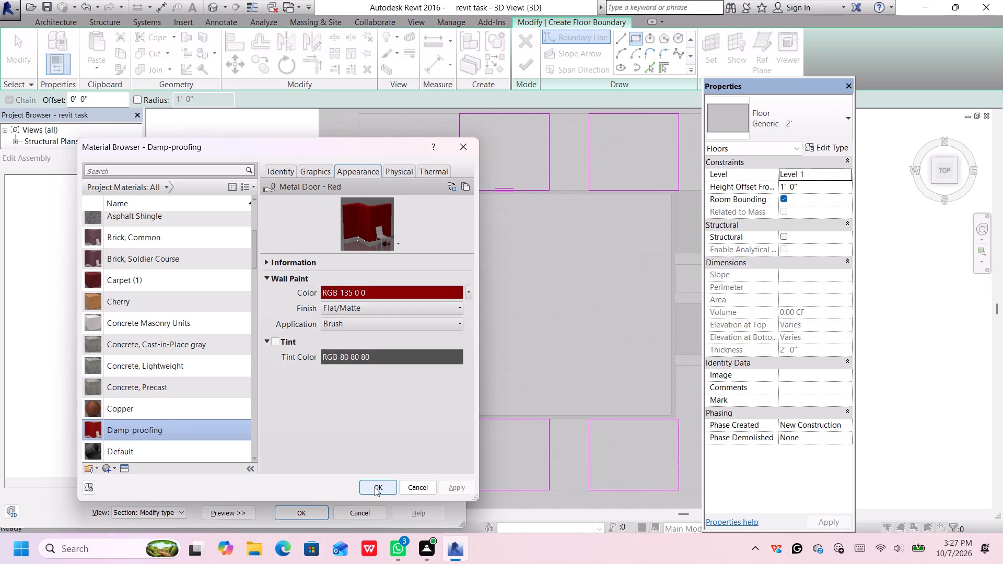
{"action": "left_click", "coordinate": [375, 487]}
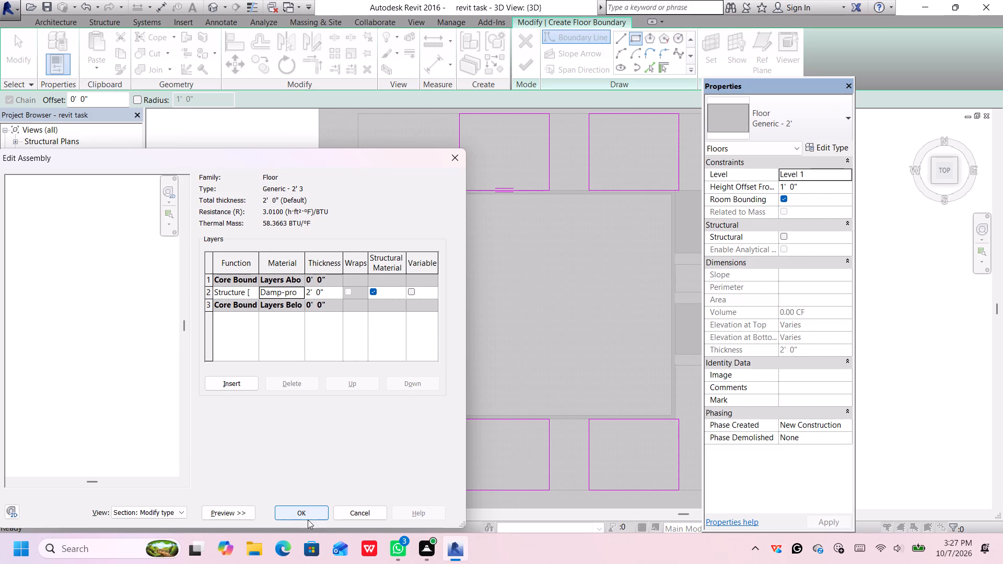
{"action": "left_click", "coordinate": [305, 516]}
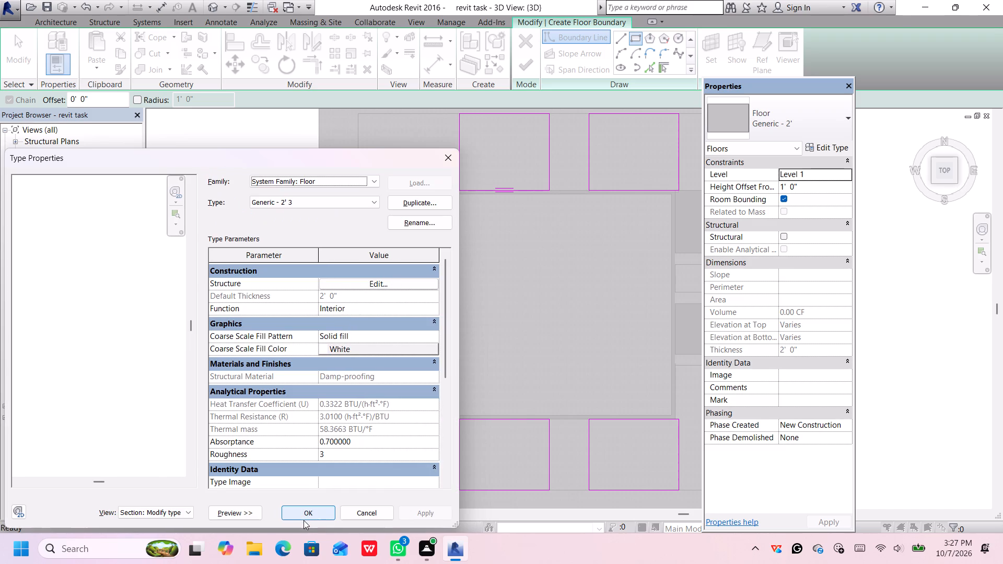
{"action": "left_click", "coordinate": [308, 511]}
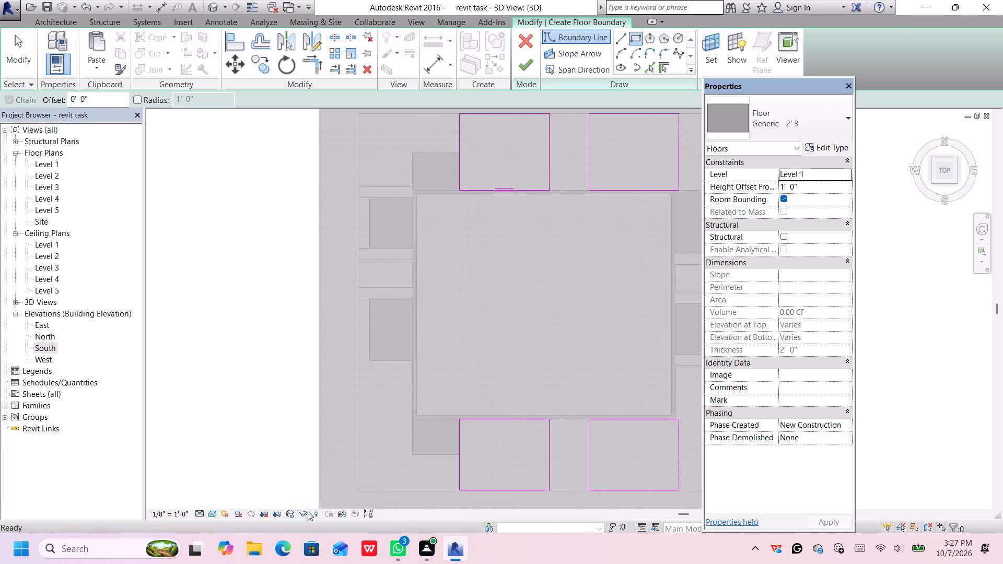
Finish the floor sketch with its four rectangular bay boundaries.
{"action": "left_click", "coordinate": [528, 64]}
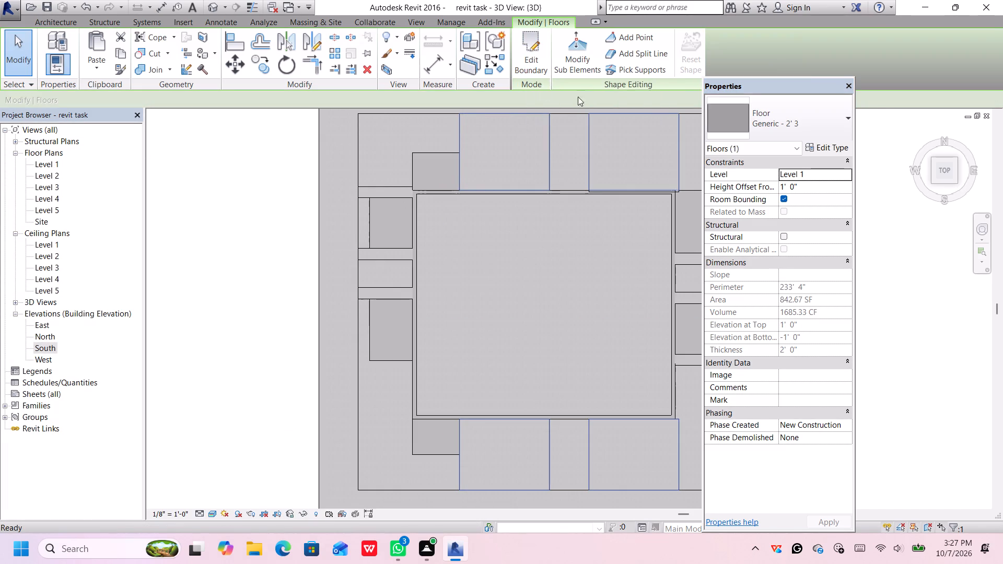
Set the new four-part floor's level to Level 3, working in an angled 3D view.
{"action": "left_click_drag", "start_coordinate": [940, 182], "coordinate": [945, 182]}
{"action": "left_click", "coordinate": [936, 181]}
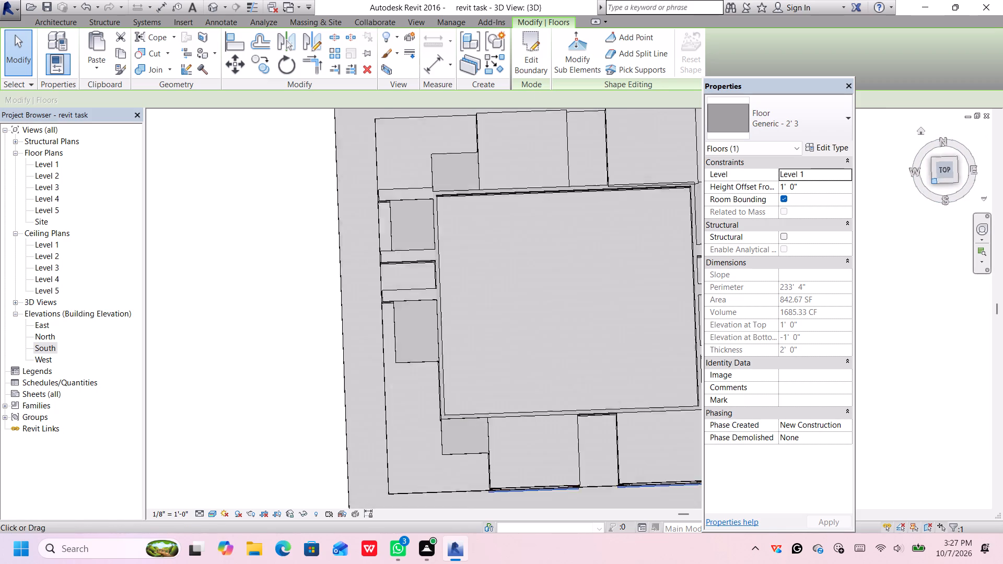
{"action": "scroll", "coordinate": [626, 297], "scroll_direction": "down", "scroll_amount": 1}
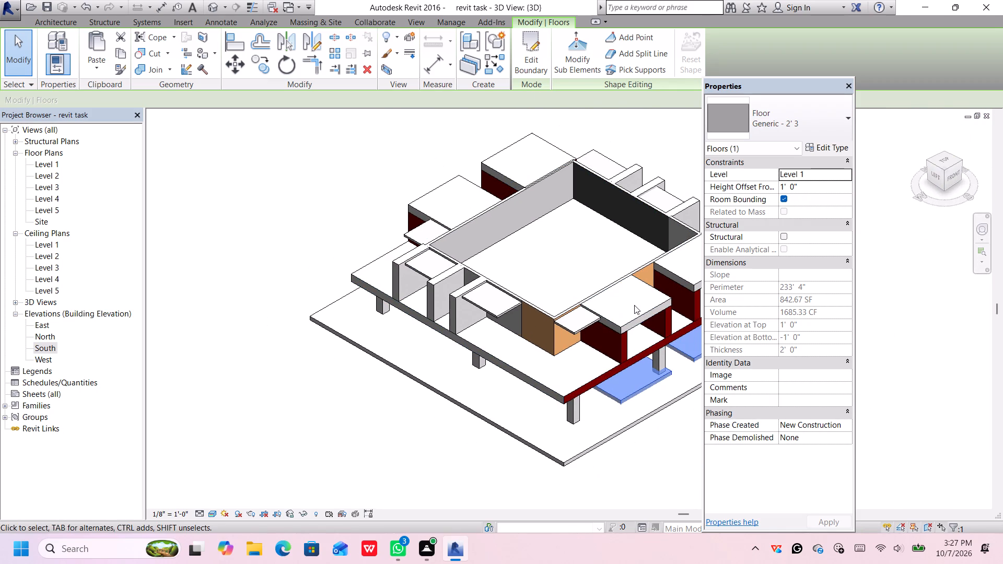
{"action": "middle_click_drag", "start_coordinate": [637, 313], "coordinate": [571, 258]}
{"action": "middle_click", "coordinate": [571, 258]}
{"action": "scroll", "coordinate": [587, 280], "scroll_direction": "up", "scroll_amount": 1}
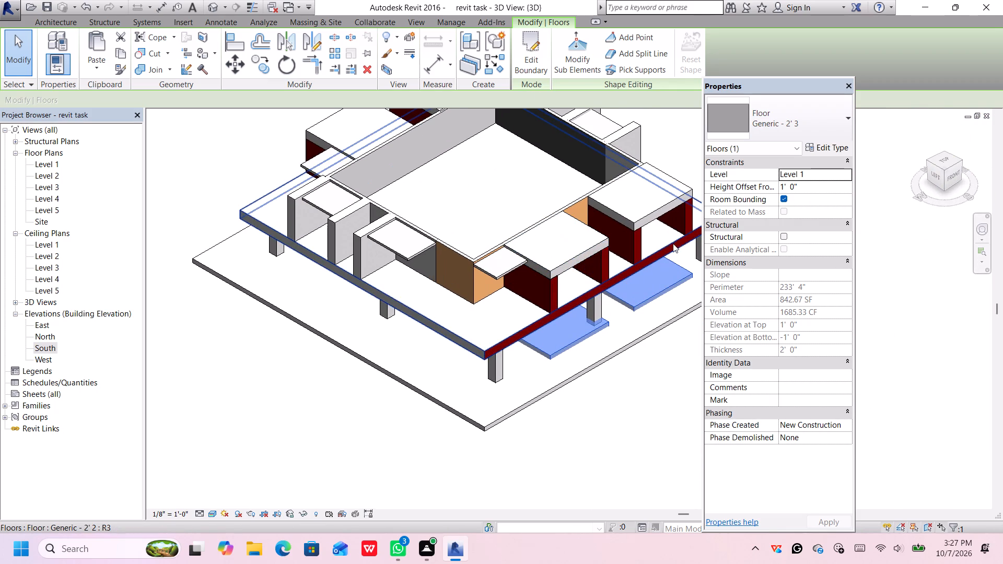
{"action": "left_click", "coordinate": [811, 176]}
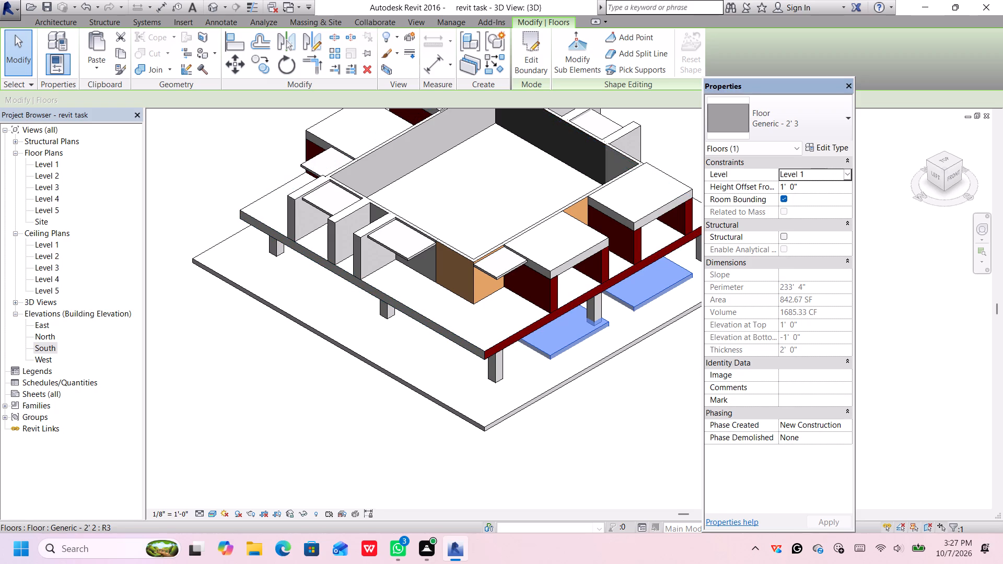
{"action": "left_click", "coordinate": [846, 178]}
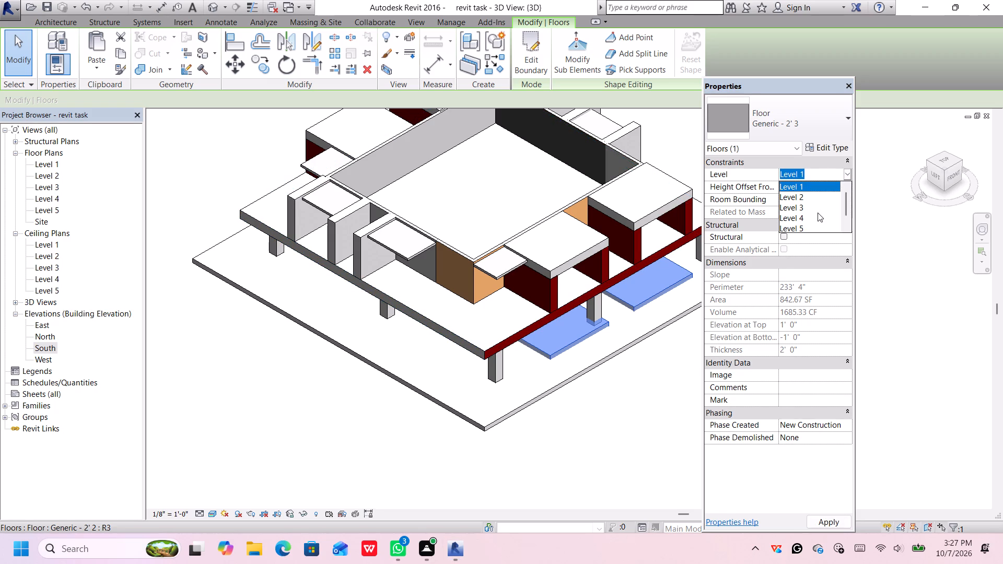
{"action": "left_click", "coordinate": [812, 203]}
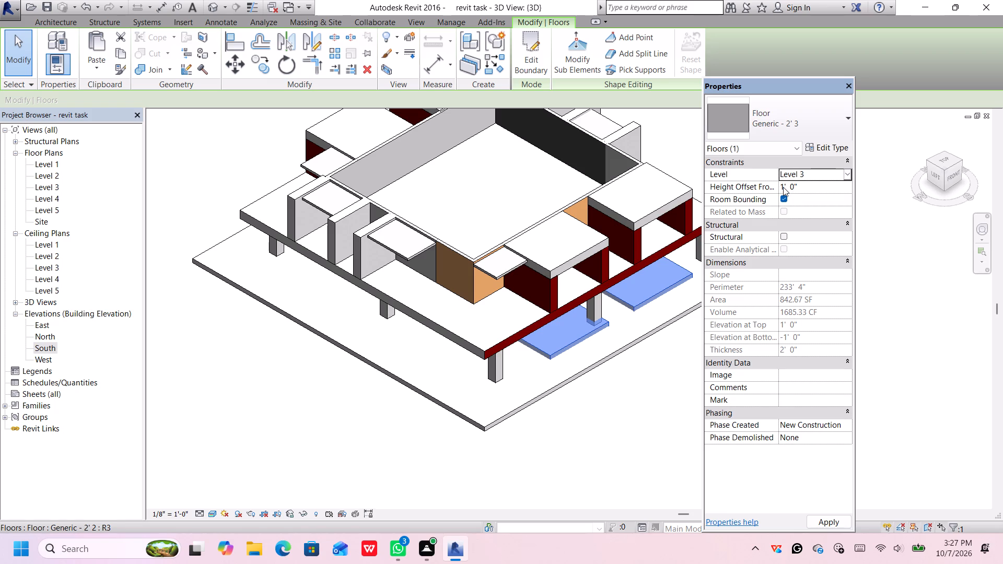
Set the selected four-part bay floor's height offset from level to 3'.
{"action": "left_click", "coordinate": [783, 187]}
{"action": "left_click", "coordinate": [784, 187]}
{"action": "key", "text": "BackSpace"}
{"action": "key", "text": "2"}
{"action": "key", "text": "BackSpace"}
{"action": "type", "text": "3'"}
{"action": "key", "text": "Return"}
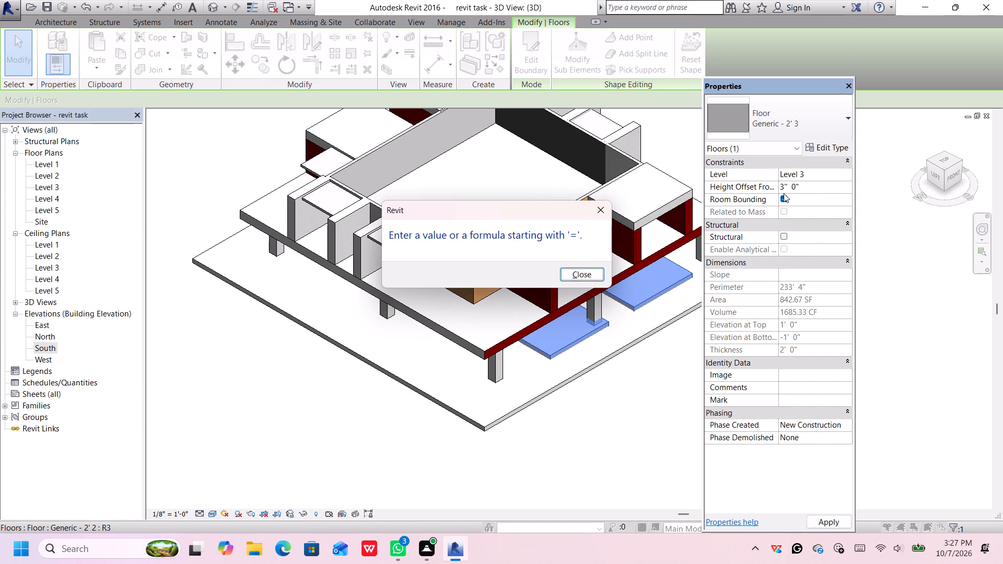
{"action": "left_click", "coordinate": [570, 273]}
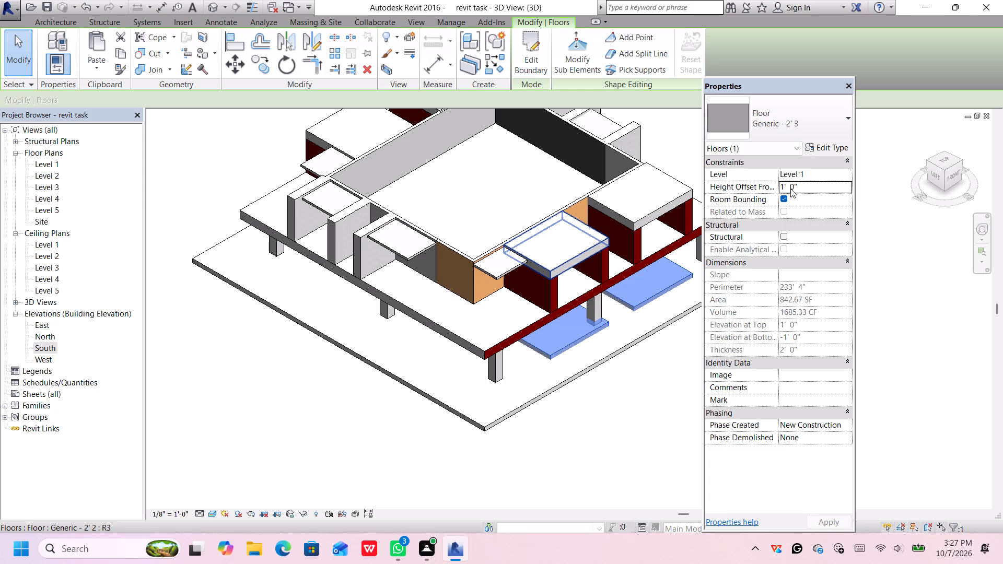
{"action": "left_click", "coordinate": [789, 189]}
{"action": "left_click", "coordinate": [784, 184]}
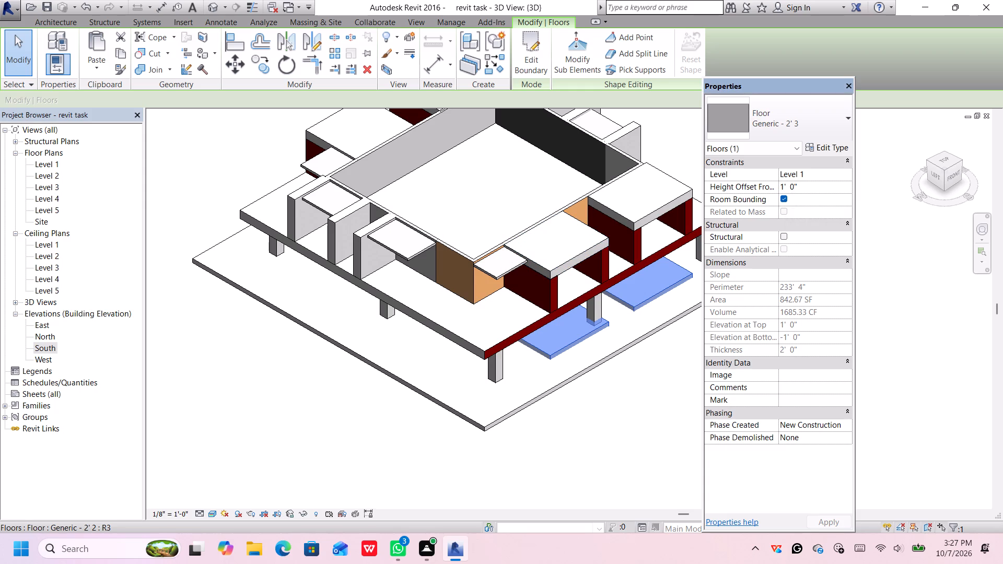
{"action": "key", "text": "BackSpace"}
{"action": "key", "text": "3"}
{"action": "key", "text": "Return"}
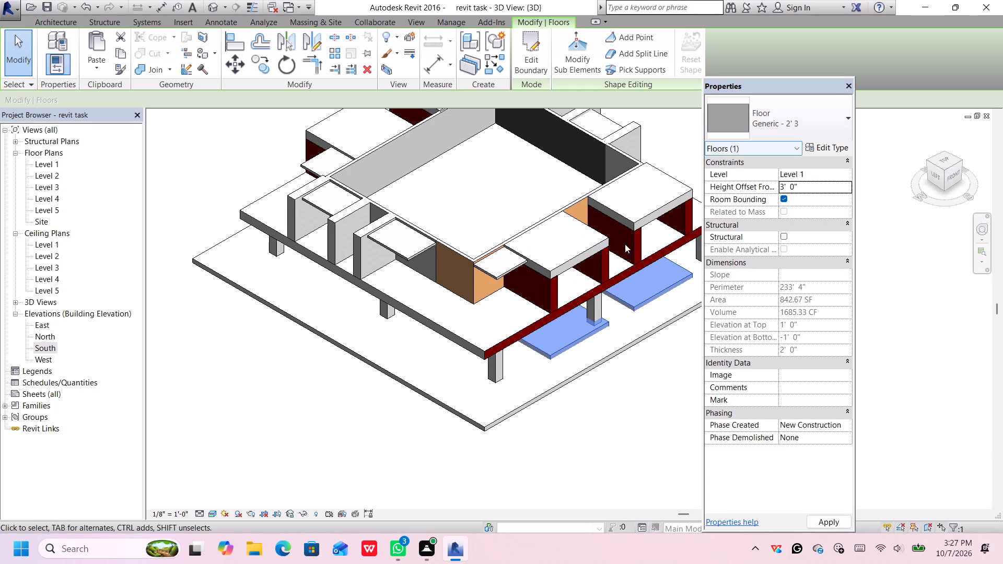
Assign the four-part bay floor to Level 3 again.
{"action": "middle_click_drag", "start_coordinate": [661, 376], "coordinate": [569, 400]}
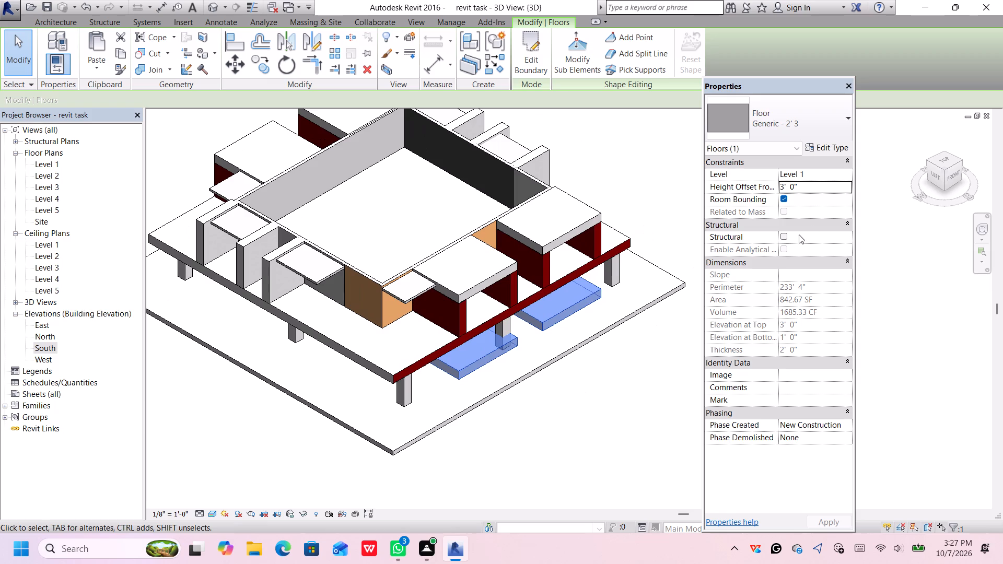
{"action": "left_click", "coordinate": [831, 175]}
{"action": "left_click", "coordinate": [847, 174]}
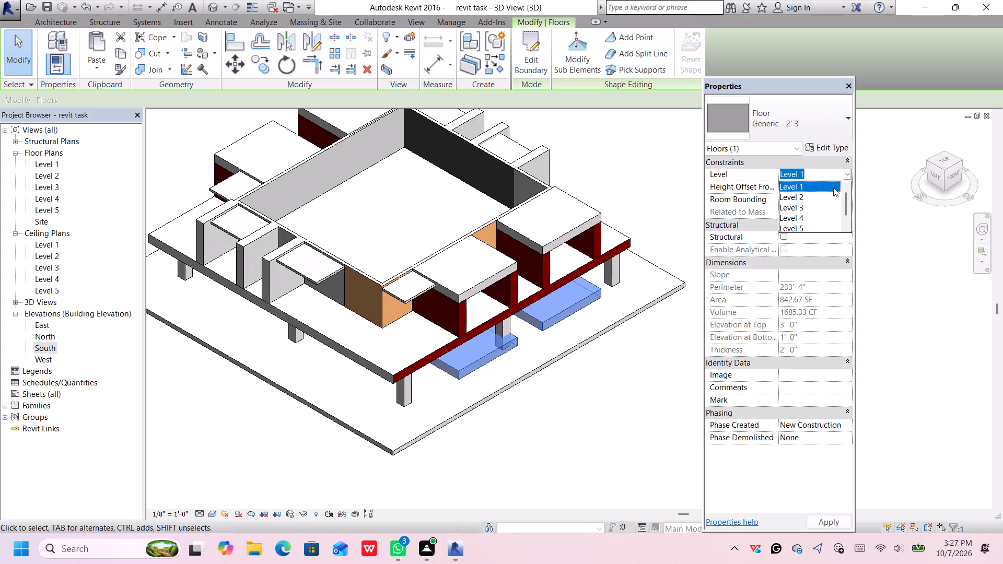
{"action": "left_click", "coordinate": [809, 205]}
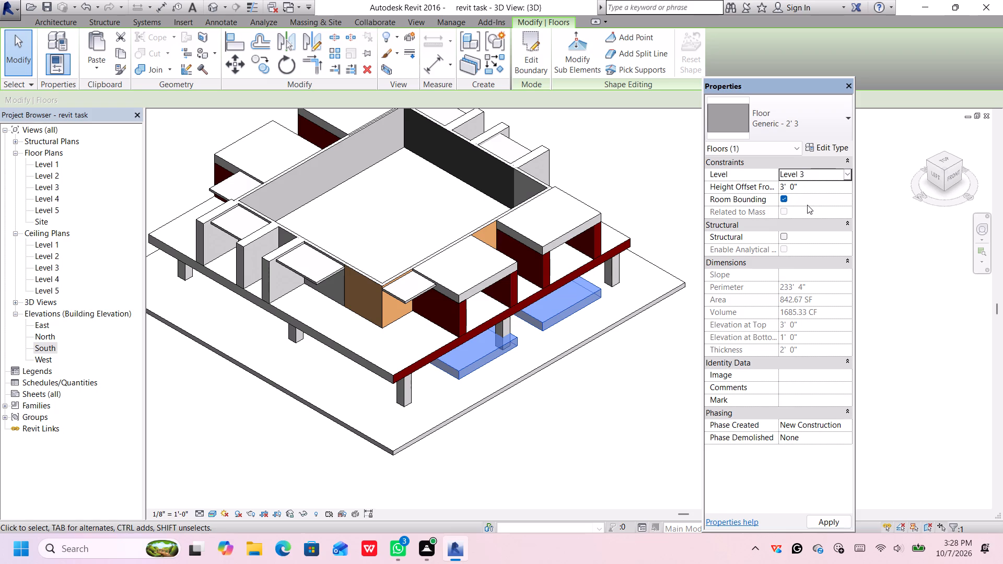
{"action": "key", "text": "Return"}
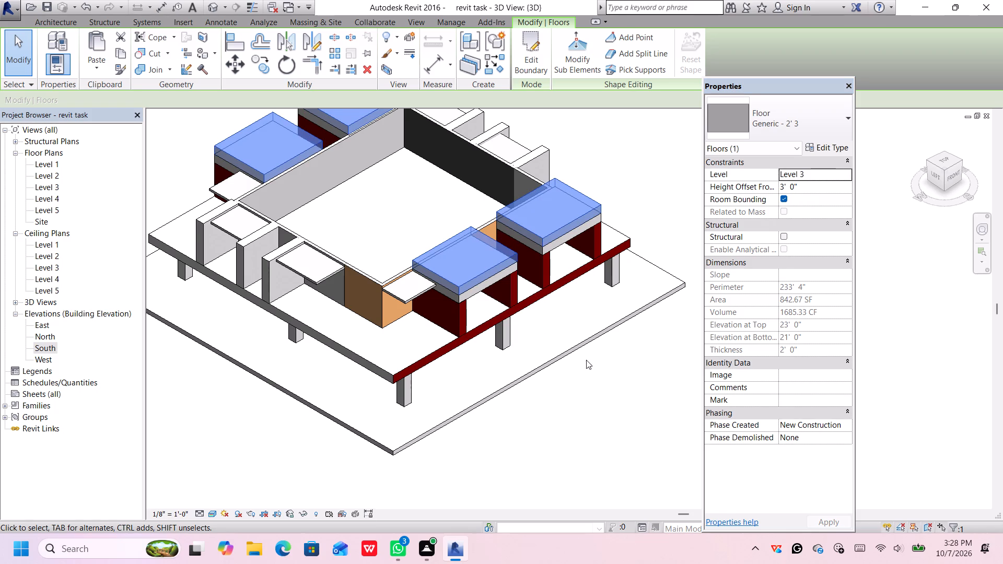
In a front 3D view, set the Damp-proofing structure layer of the bay floor's type, Generic - 2' 3, to 3" thick.
{"action": "left_click", "coordinate": [948, 175]}
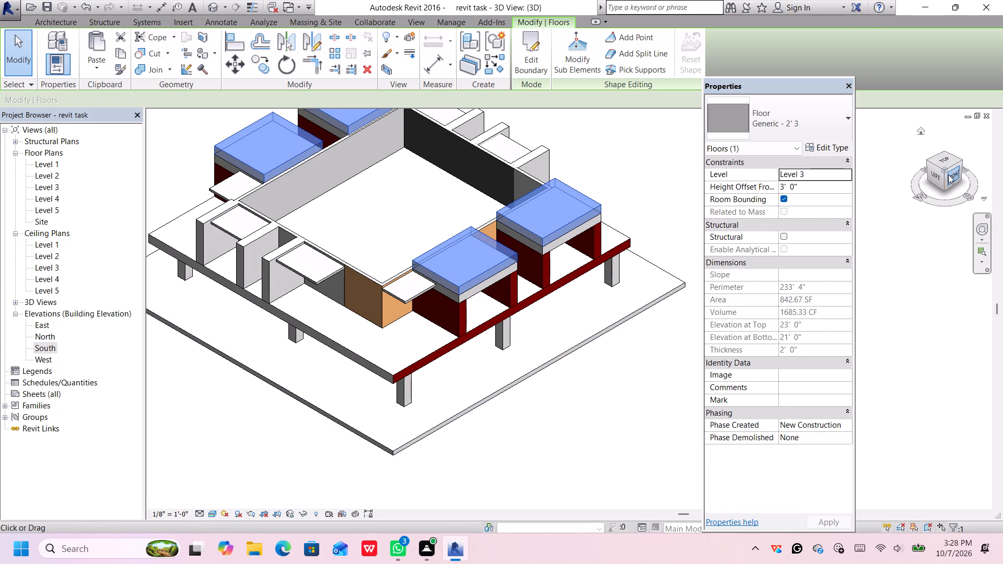
{"action": "left_click", "coordinate": [629, 278]}
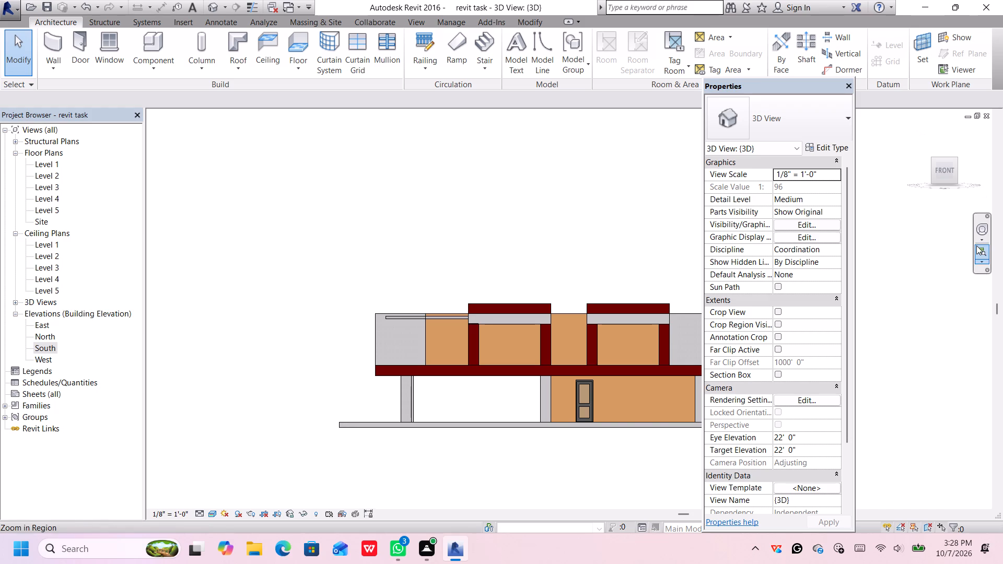
{"action": "left_click", "coordinate": [645, 306]}
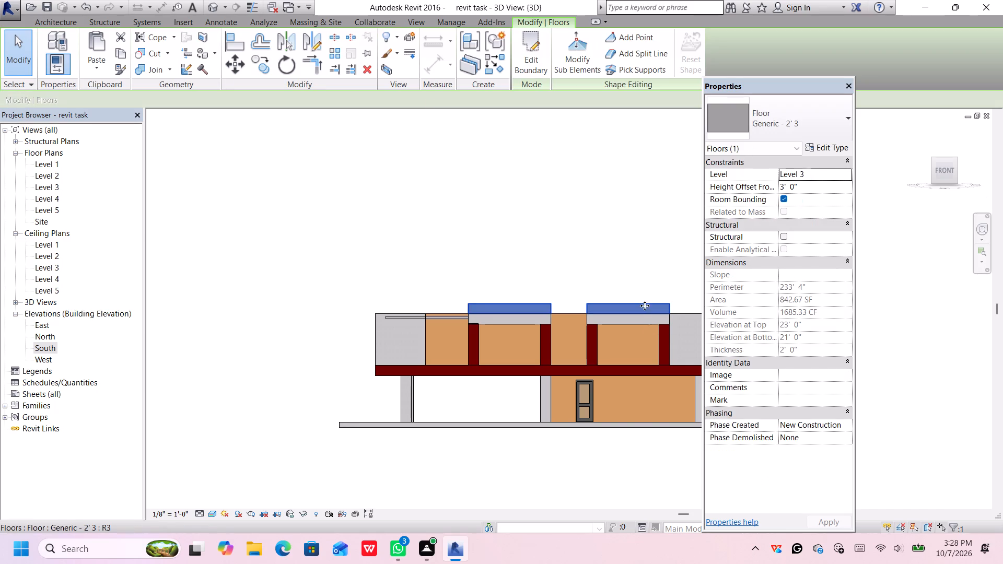
{"action": "left_click", "coordinate": [799, 124]}
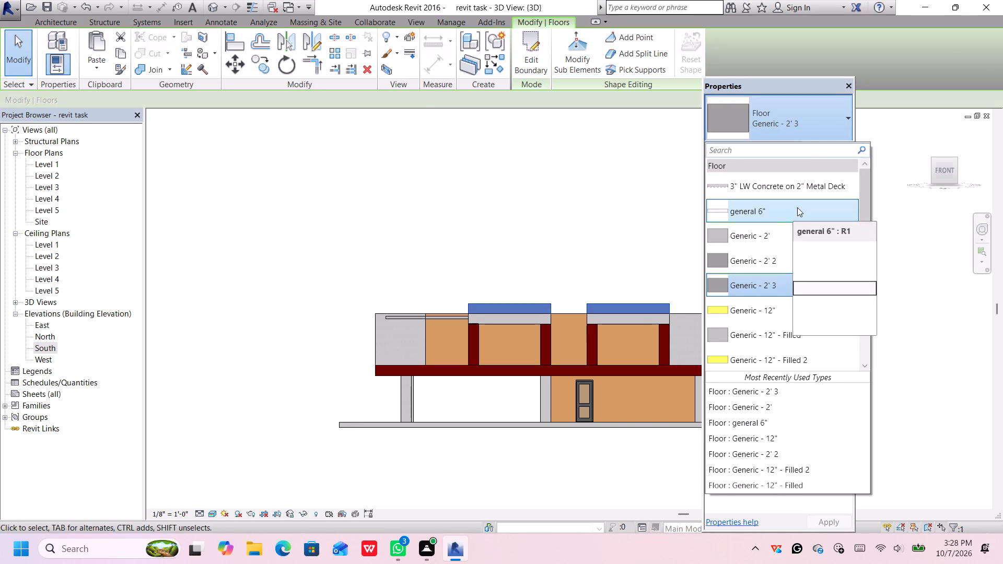
{"action": "left_click", "coordinate": [841, 129]}
{"action": "left_click", "coordinate": [834, 151]}
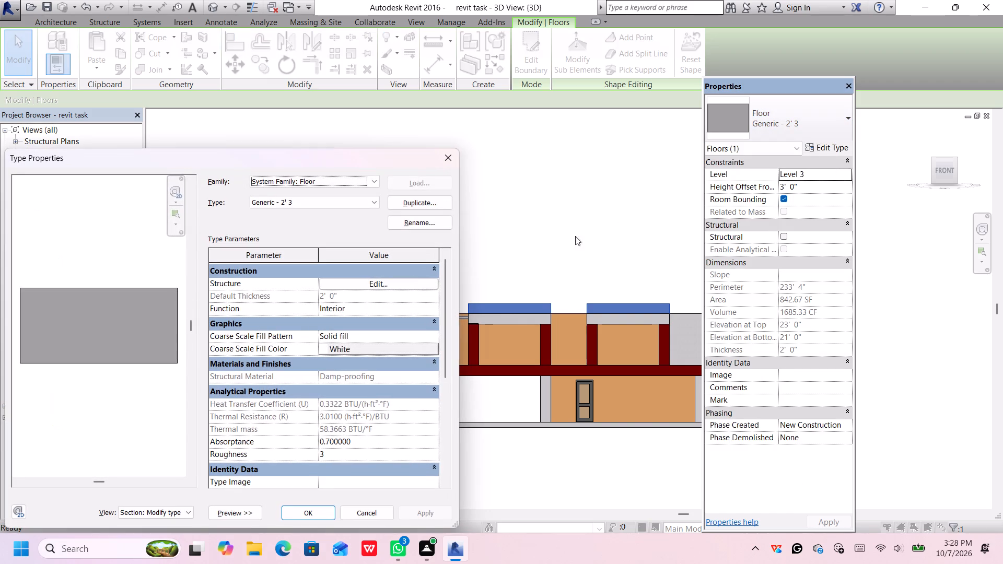
{"action": "left_click", "coordinate": [357, 287]}
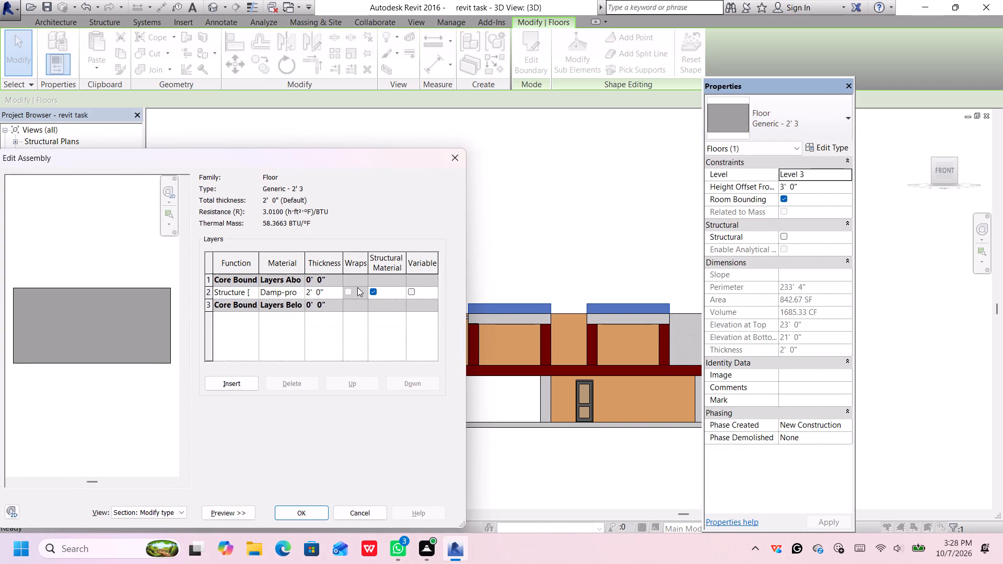
{"action": "left_click", "coordinate": [326, 290]}
{"action": "key", "text": "BackSpace"}
{"action": "key", "text": "BackSpace"}
{"action": "key", "text": "BackSpace"}
{"action": "key", "text": "BackSpace"}
{"action": "key", "text": "BackSpace"}
{"action": "key", "text": "BackSpace"}
{"action": "key", "text": "BackSpace"}
{"action": "key", "text": "BackSpace"}
{"action": "key", "text": "BackSpace"}
{"action": "type", "text": "3\""}
{"action": "key", "text": "Return"}
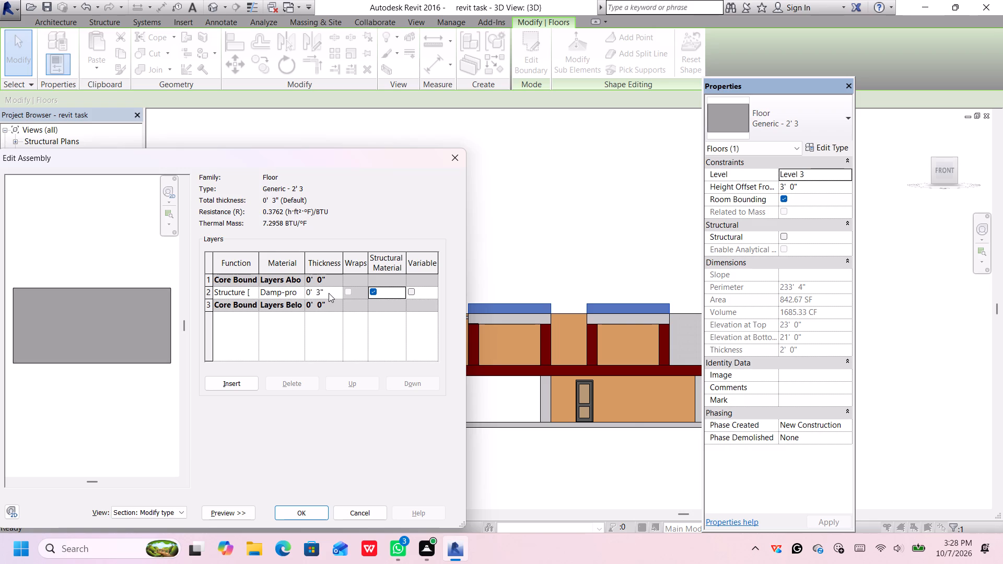
{"action": "left_click", "coordinate": [306, 509]}
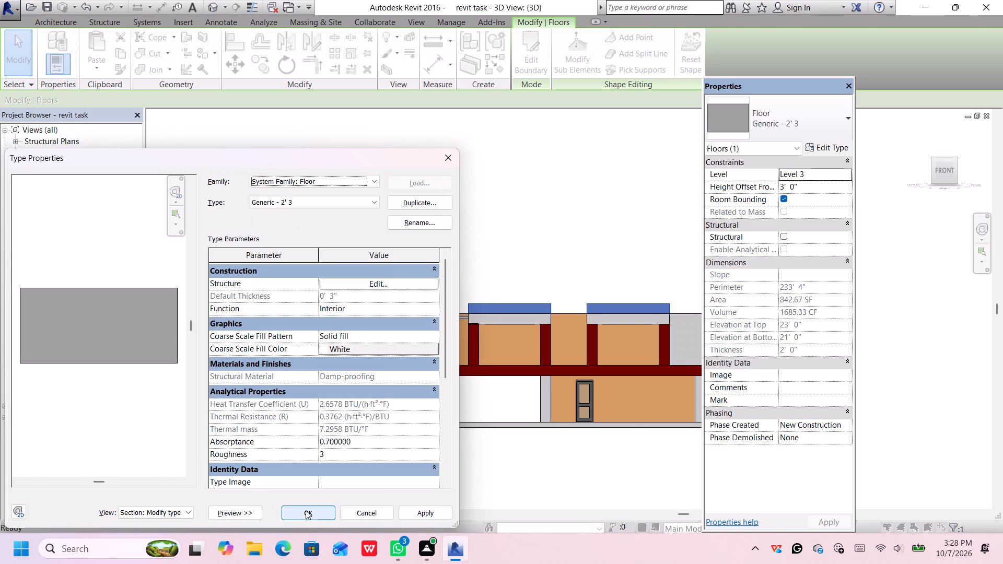
{"action": "left_click", "coordinate": [306, 510]}
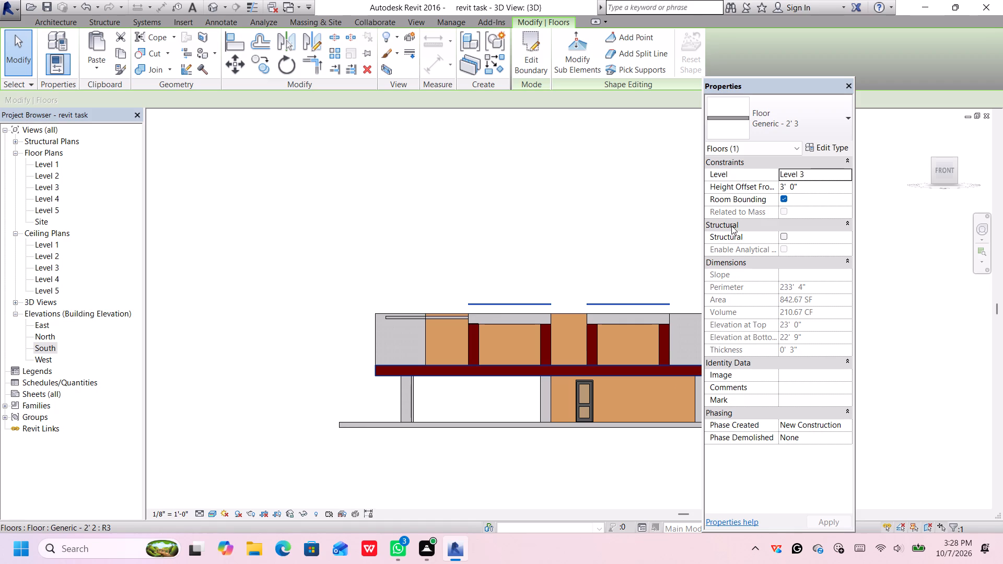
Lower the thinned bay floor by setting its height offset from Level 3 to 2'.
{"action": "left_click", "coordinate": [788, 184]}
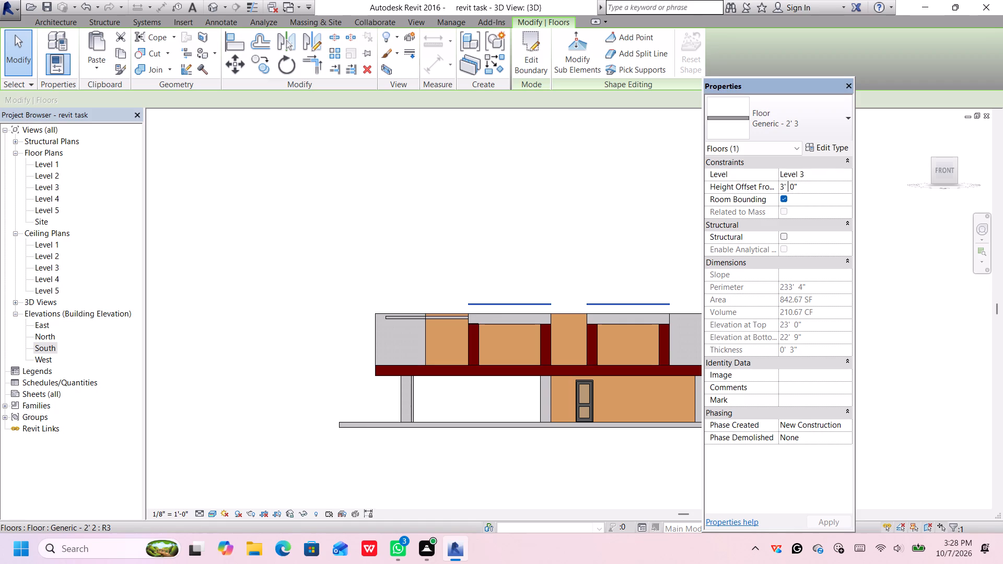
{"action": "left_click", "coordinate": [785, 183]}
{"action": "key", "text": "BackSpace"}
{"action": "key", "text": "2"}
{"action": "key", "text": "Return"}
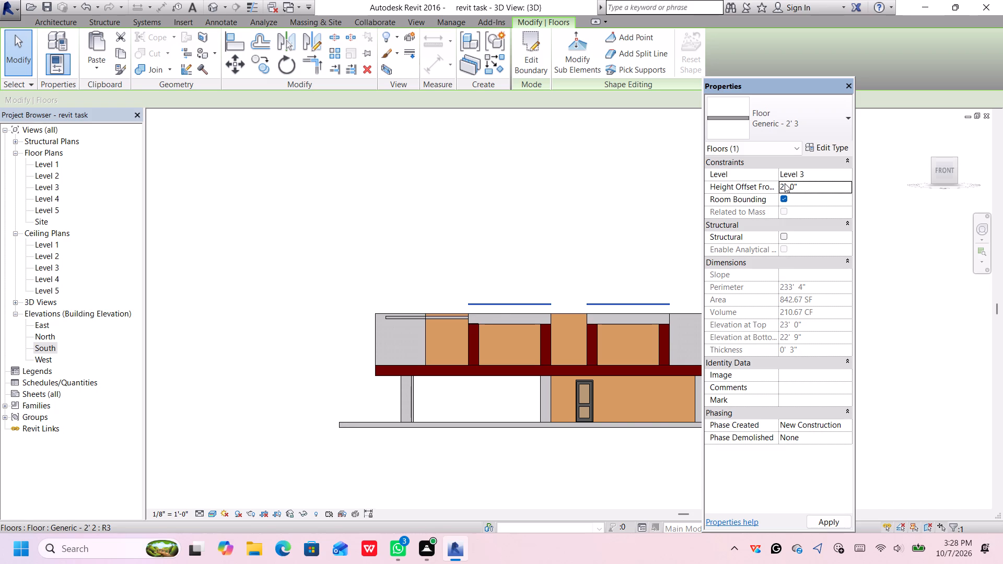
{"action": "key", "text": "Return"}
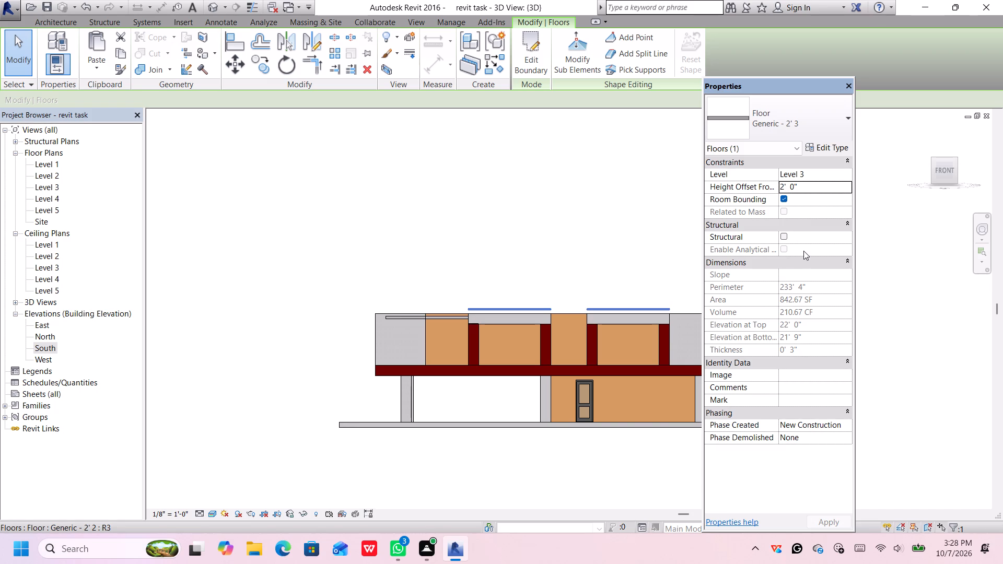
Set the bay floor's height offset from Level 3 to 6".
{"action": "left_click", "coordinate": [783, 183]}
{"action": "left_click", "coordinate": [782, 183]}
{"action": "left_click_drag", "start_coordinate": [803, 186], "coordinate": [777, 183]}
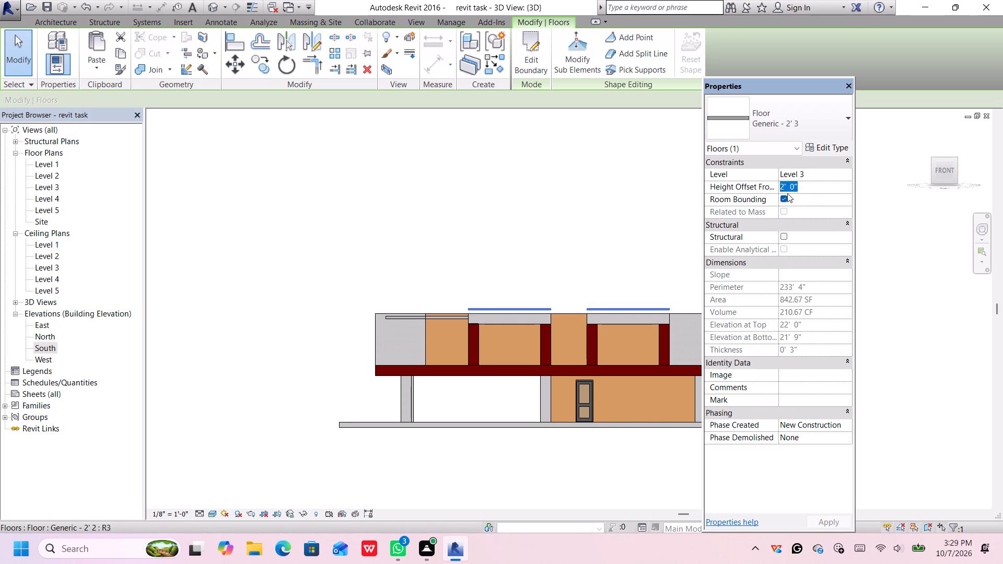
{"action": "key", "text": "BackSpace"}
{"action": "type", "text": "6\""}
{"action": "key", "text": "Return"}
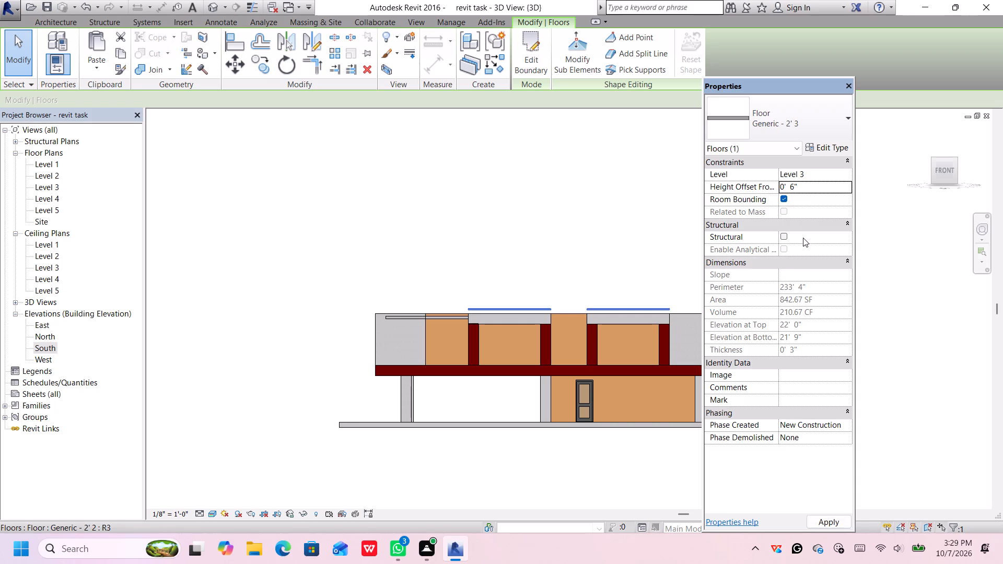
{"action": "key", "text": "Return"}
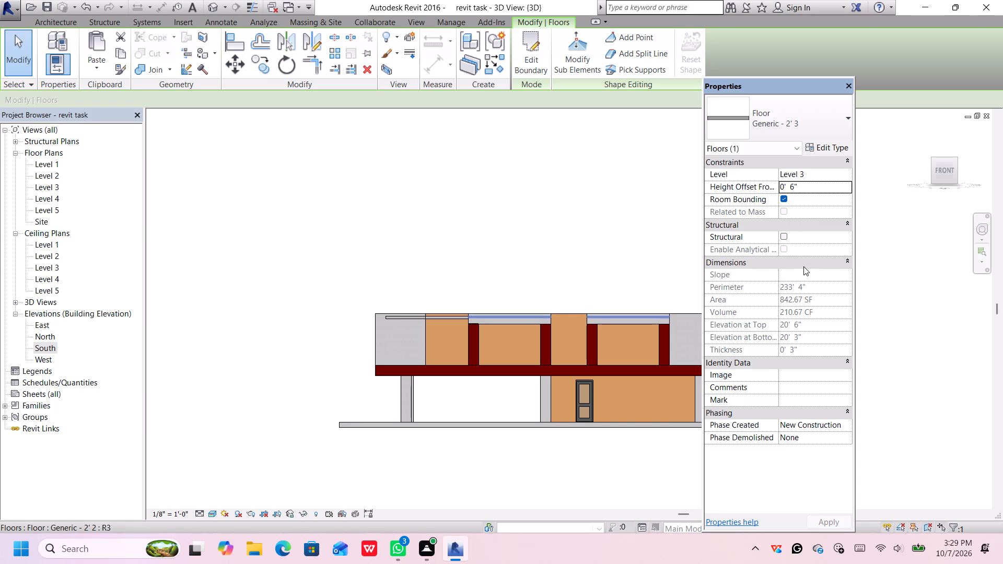
Set the bay floor's height offset from Level 3 to 9".
{"action": "left_click", "coordinate": [800, 185]}
{"action": "left_click", "coordinate": [801, 185]}
{"action": "right_click", "coordinate": [800, 187]}
{"action": "left_click_drag", "start_coordinate": [797, 187], "coordinate": [770, 185]}
{"action": "key", "text": "BackSpace"}
{"action": "key", "text": "9"}
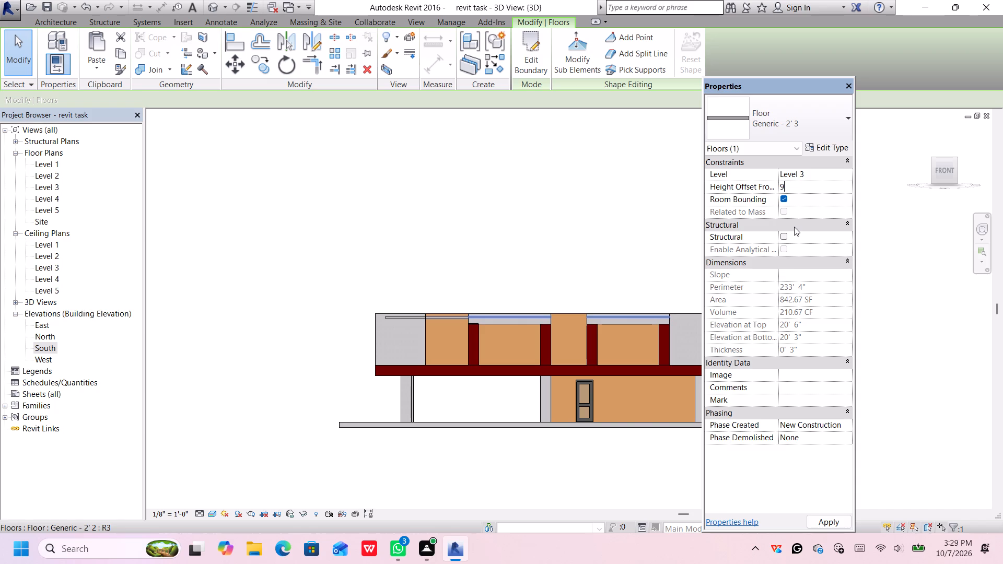
{"action": "key", "text": "shift+quotedbl"}
{"action": "key", "text": "Return"}
{"action": "key", "text": "Return"}
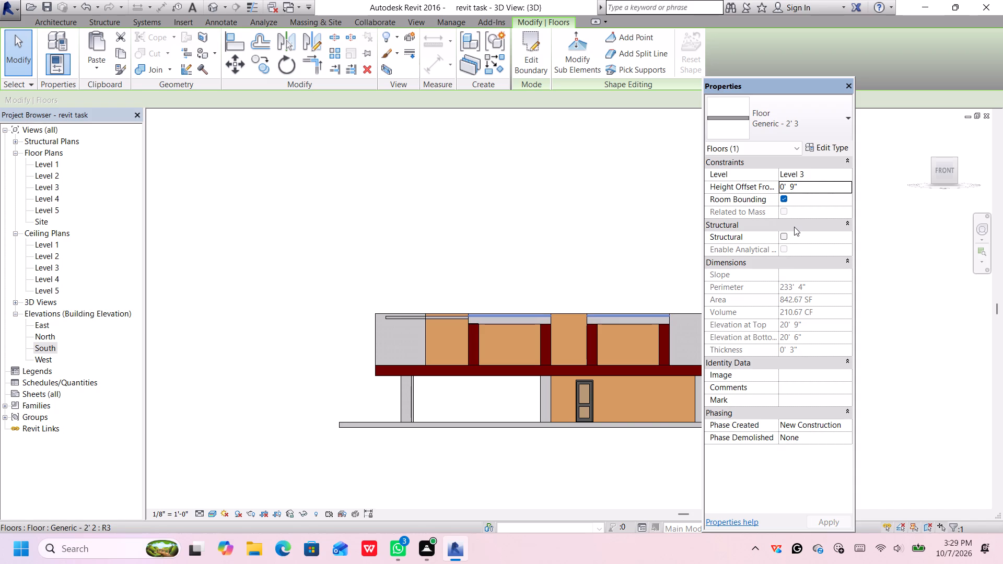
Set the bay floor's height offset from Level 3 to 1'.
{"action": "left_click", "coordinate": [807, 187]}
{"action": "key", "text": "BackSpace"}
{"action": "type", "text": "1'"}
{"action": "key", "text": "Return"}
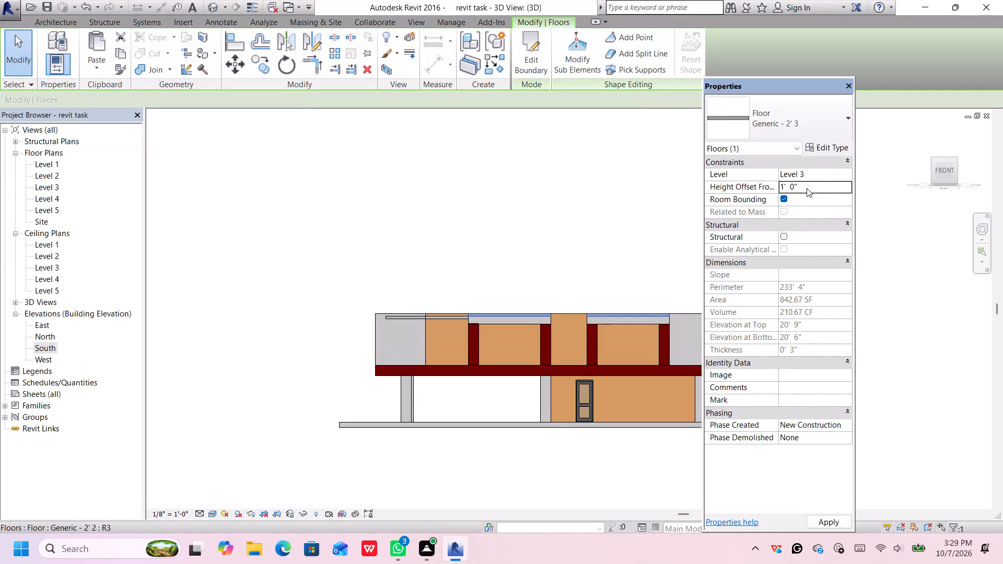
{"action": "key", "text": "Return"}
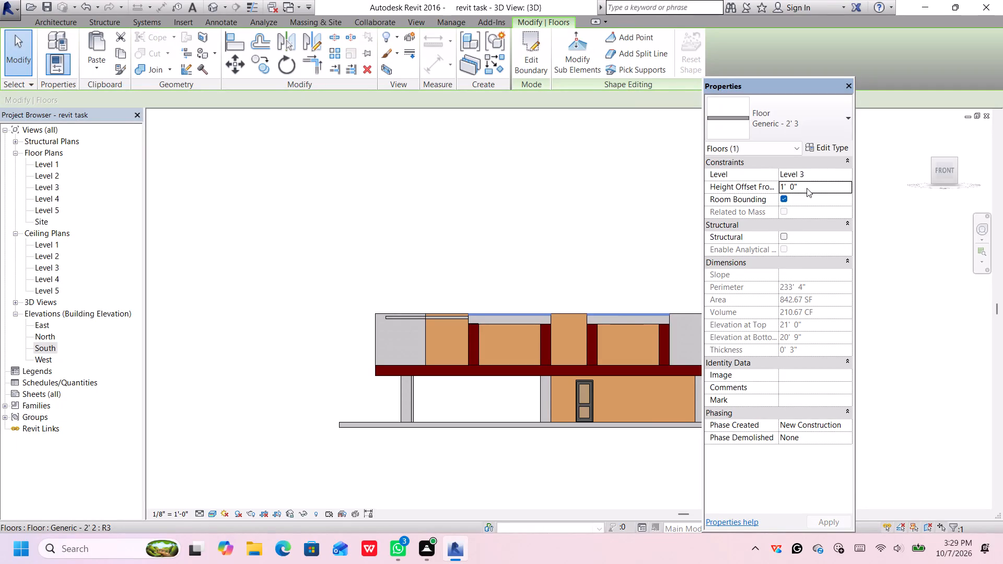
Set the height offset from Level 3 of the Generic - 2' 3 bay floor to 1' 3".
{"action": "left_click", "coordinate": [806, 190]}
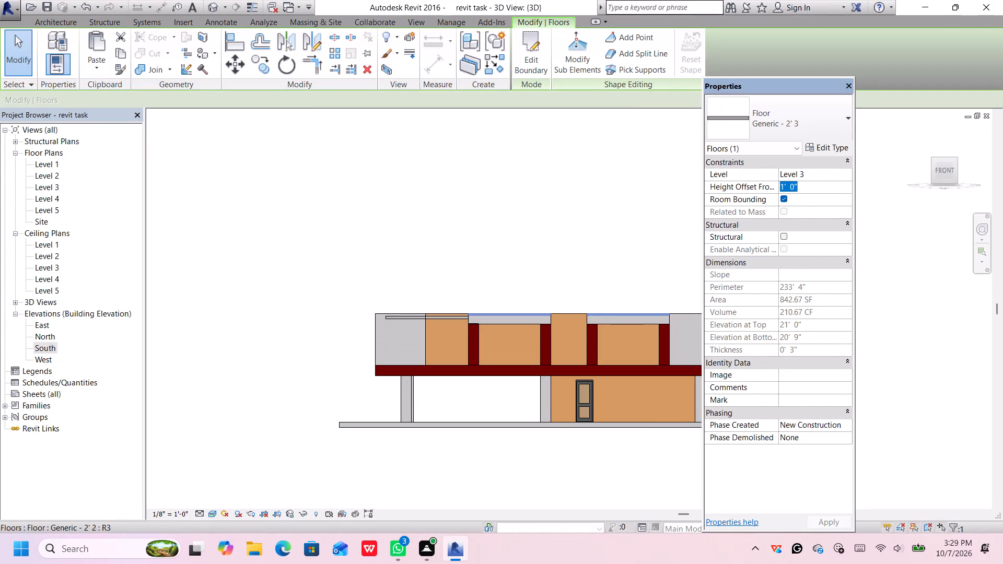
{"action": "left_click", "coordinate": [806, 190]}
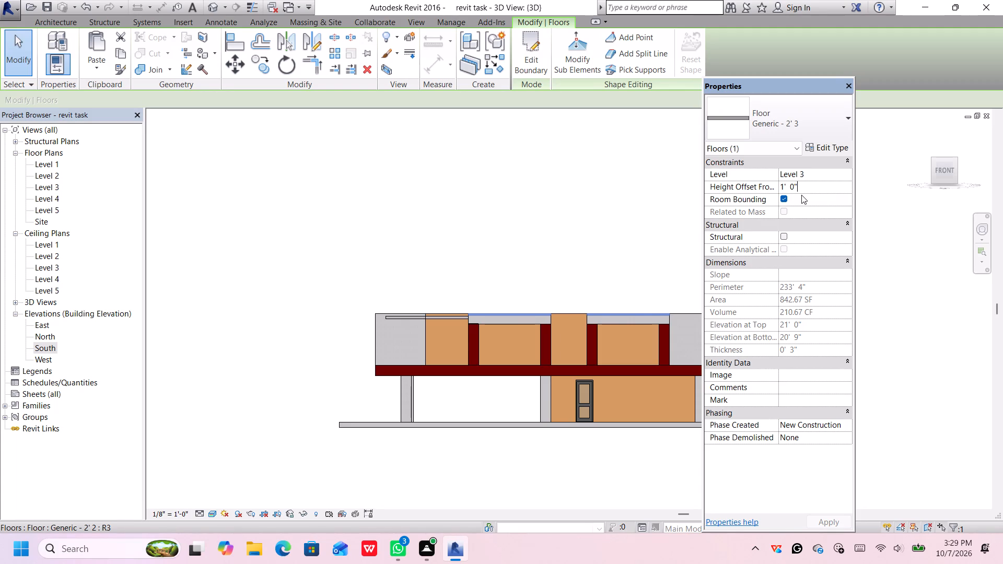
{"action": "key", "text": "BackSpace"}
{"action": "key", "text": "BackSpace"}
{"action": "key", "text": "BackSpace"}
{"action": "key", "text": "3"}
{"action": "key", "text": "shift+quotedbl"}
{"action": "key", "text": "Return"}
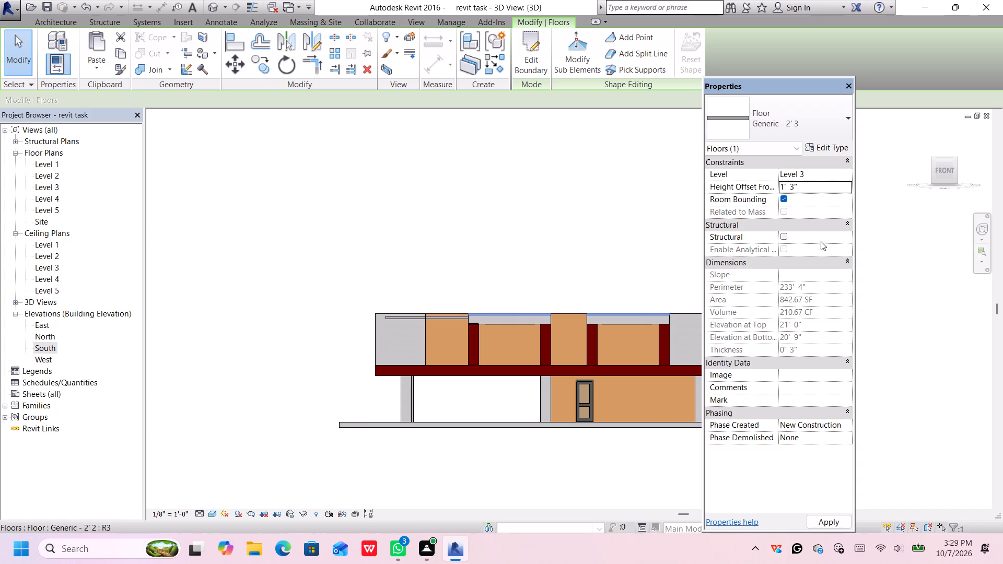
{"action": "key", "text": "Return"}
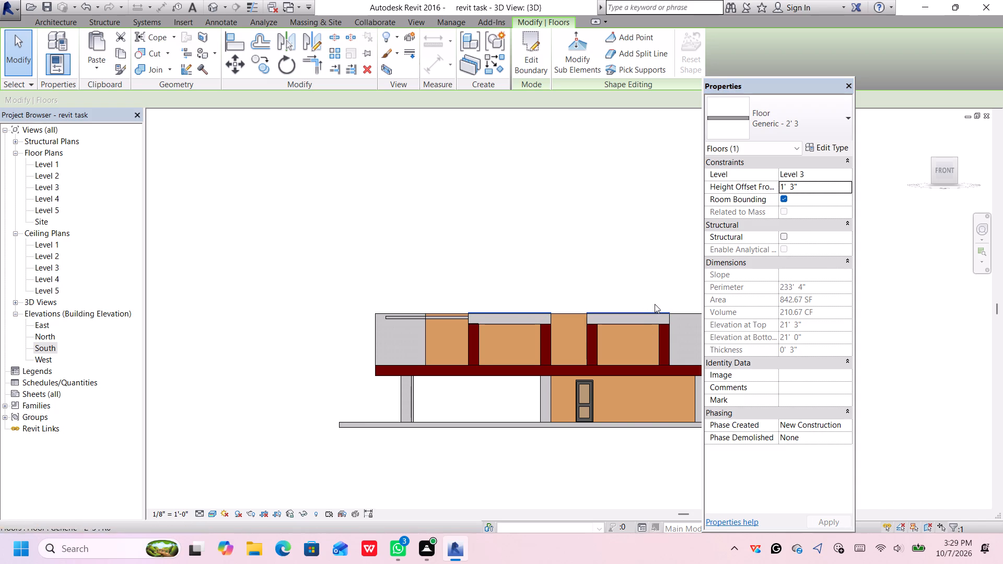
Examine how the thin floor sits on the 2' thick bay slabs, up close and in an isometric 3D view.
{"action": "scroll", "coordinate": [654, 304], "scroll_direction": "up", "scroll_amount": 6}
{"action": "scroll", "coordinate": [668, 305], "scroll_direction": "down", "scroll_amount": 6}
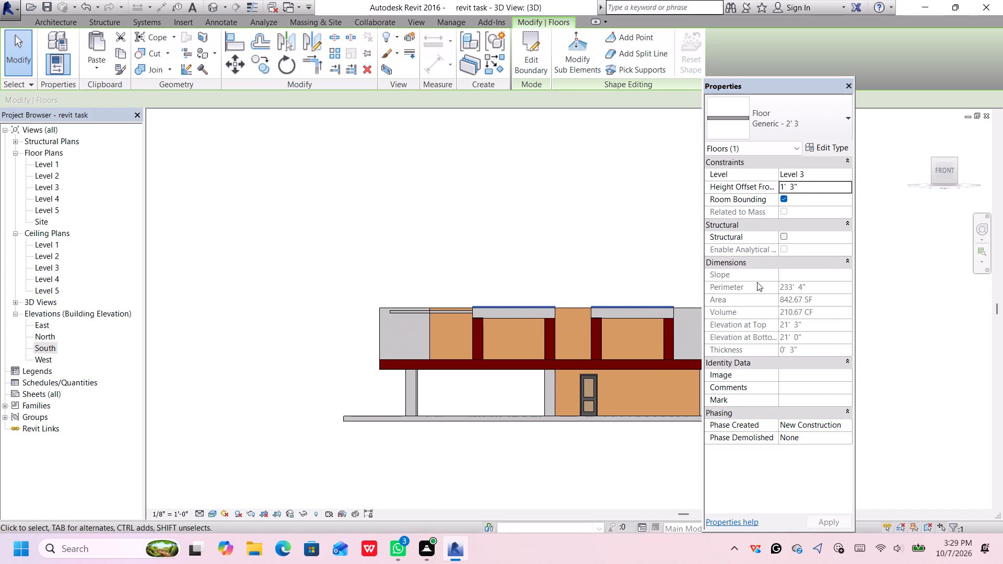
{"action": "left_click", "coordinate": [934, 160]}
{"action": "middle_click_drag", "start_coordinate": [629, 472], "coordinate": [524, 352]}
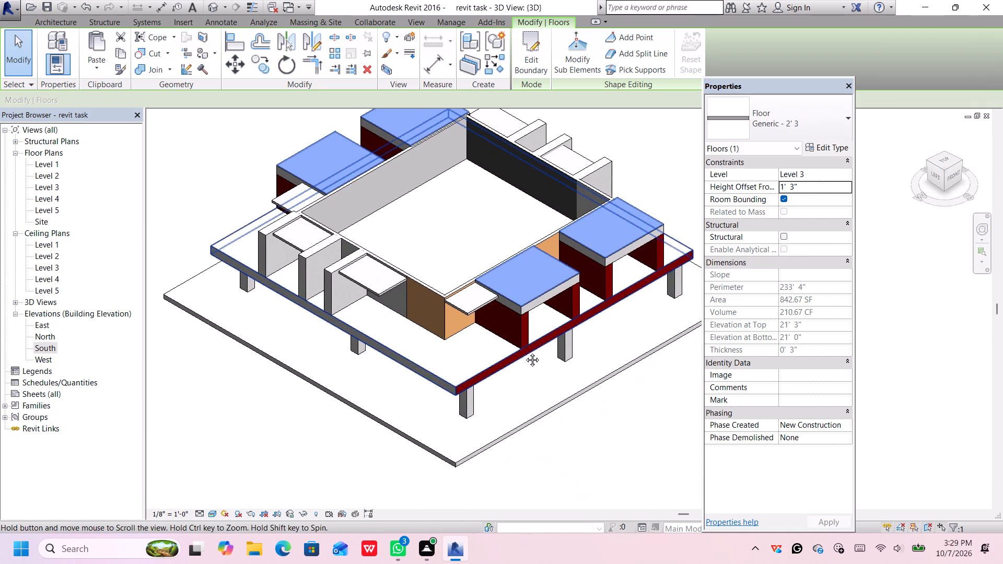
{"action": "middle_click_drag", "start_coordinate": [524, 352], "coordinate": [523, 351]}
{"action": "left_click", "coordinate": [593, 459]}
{"action": "middle_click_drag", "start_coordinate": [624, 378], "coordinate": [621, 417]}
{"action": "middle_click_drag", "start_coordinate": [608, 298], "coordinate": [610, 313]}
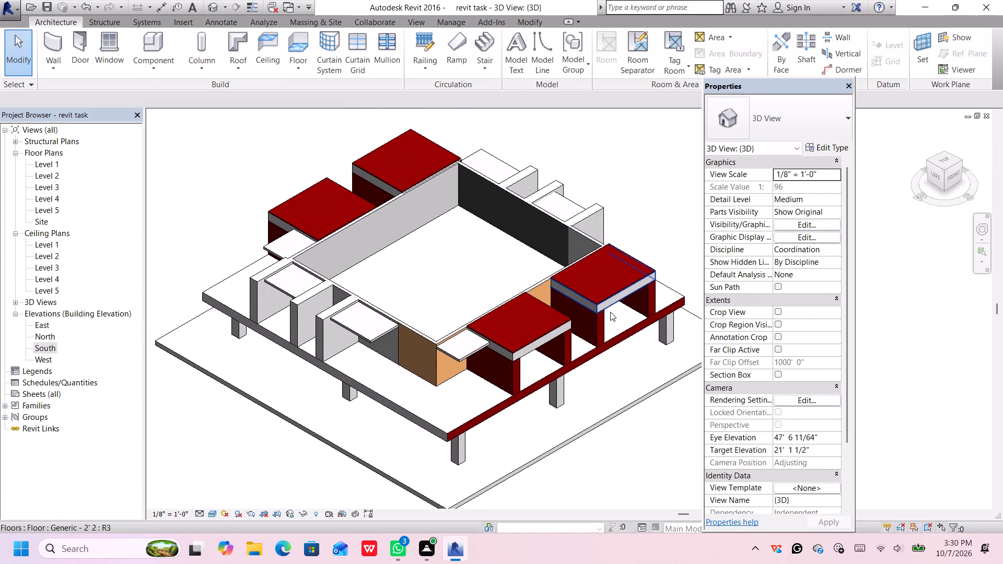
{"action": "scroll", "coordinate": [604, 295], "scroll_direction": "up", "scroll_amount": 3}
{"action": "scroll", "coordinate": [617, 318], "scroll_direction": "down", "scroll_amount": 1}
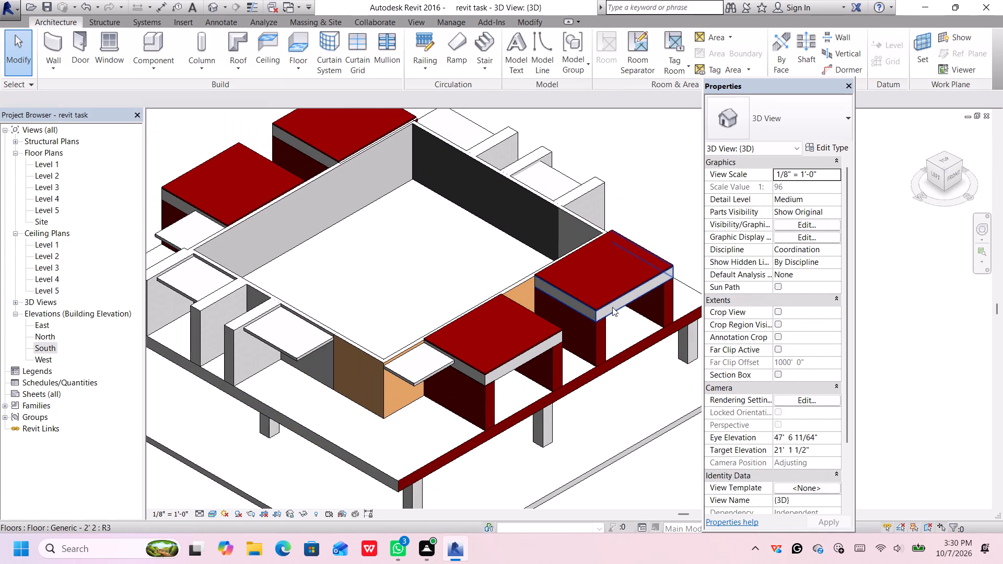
{"action": "left_click", "coordinate": [612, 307]}
{"action": "scroll", "coordinate": [612, 307], "scroll_direction": "down", "scroll_amount": 1}
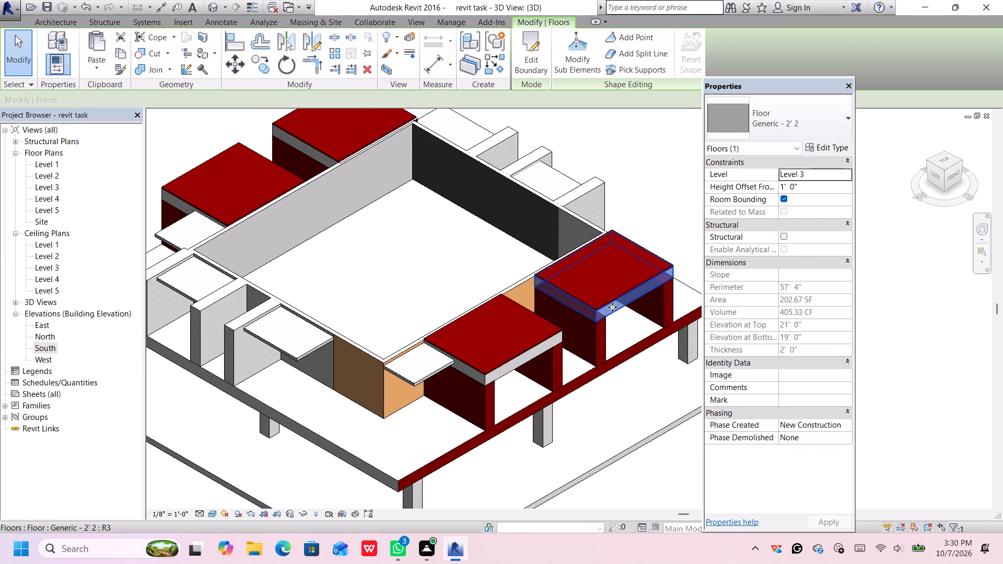
{"action": "left_click", "coordinate": [655, 221]}
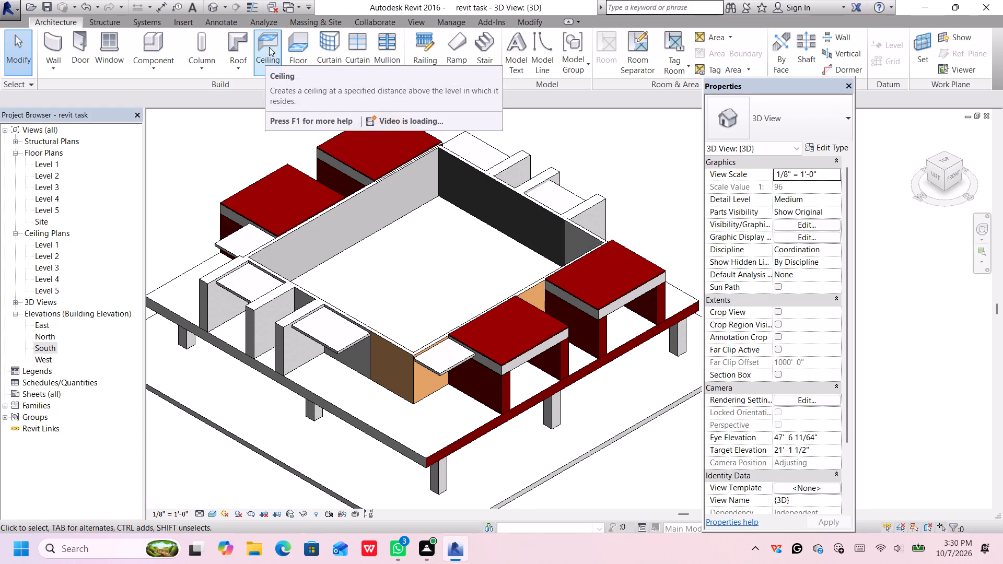
Start a floor of type Generic - 2' 2 and, from the top view, sketch rectangular boundaries about 16' wide over the two north bays.
{"action": "left_click", "coordinate": [294, 72]}
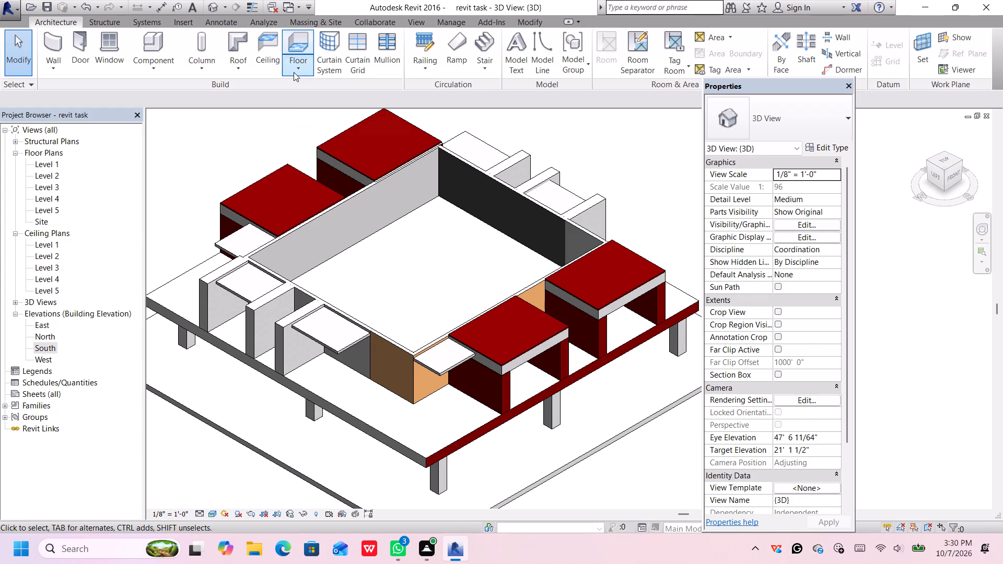
{"action": "left_click", "coordinate": [299, 88]}
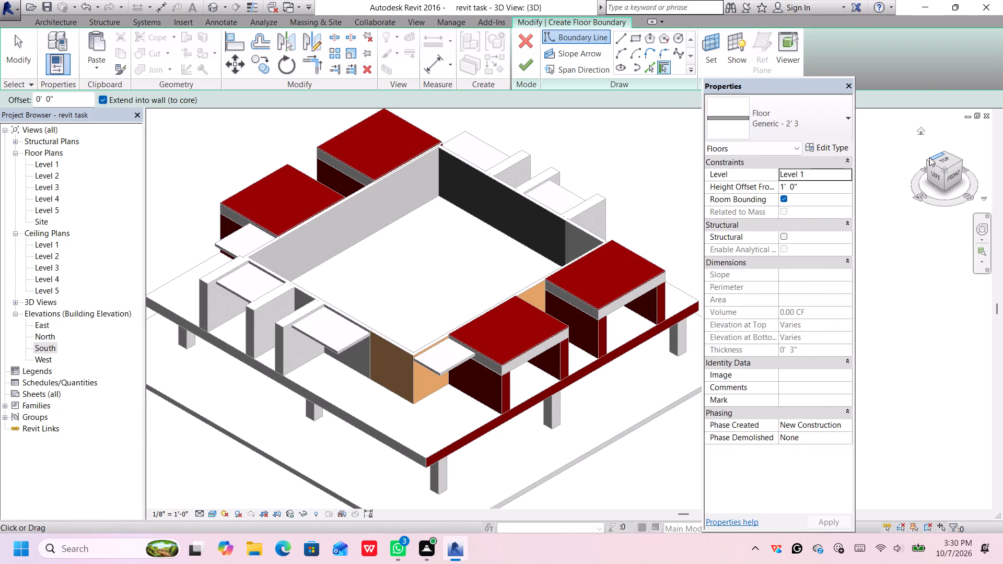
{"action": "left_click", "coordinate": [944, 158]}
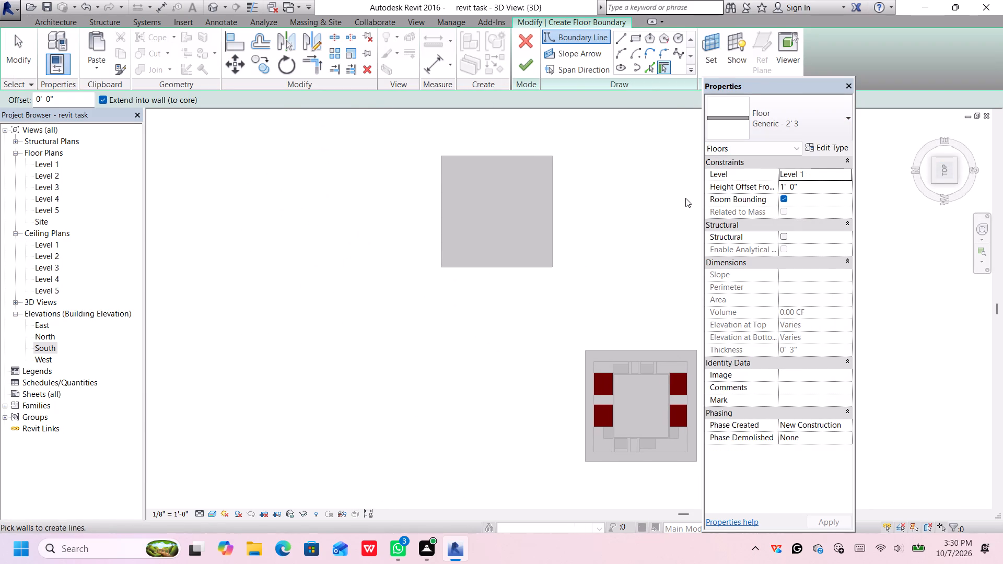
{"action": "left_click", "coordinate": [955, 168]}
{"action": "left_click", "coordinate": [942, 159]}
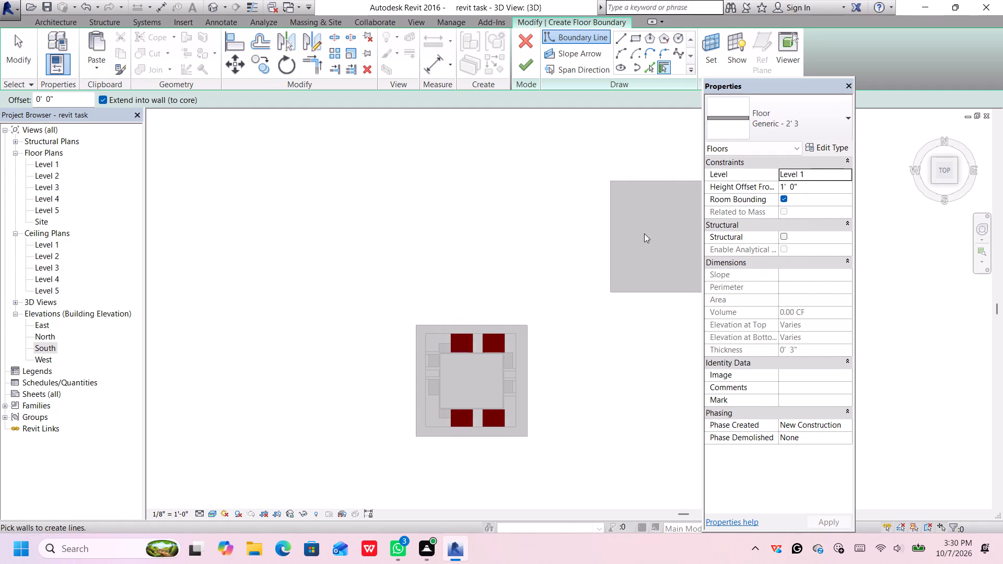
{"action": "left_click", "coordinate": [788, 118]}
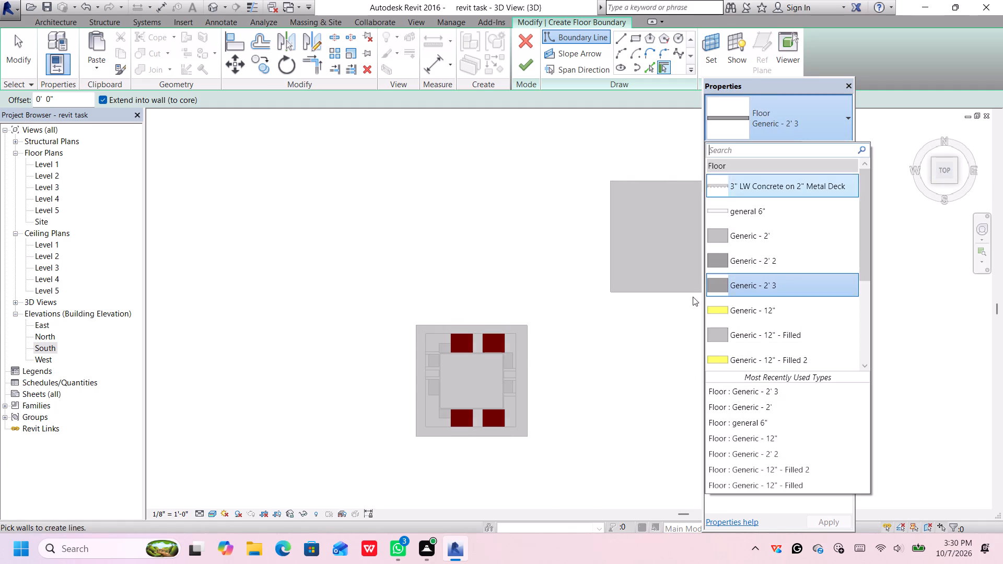
{"action": "left_click", "coordinate": [768, 257]}
{"action": "scroll", "coordinate": [447, 356], "scroll_direction": "up", "scroll_amount": 3}
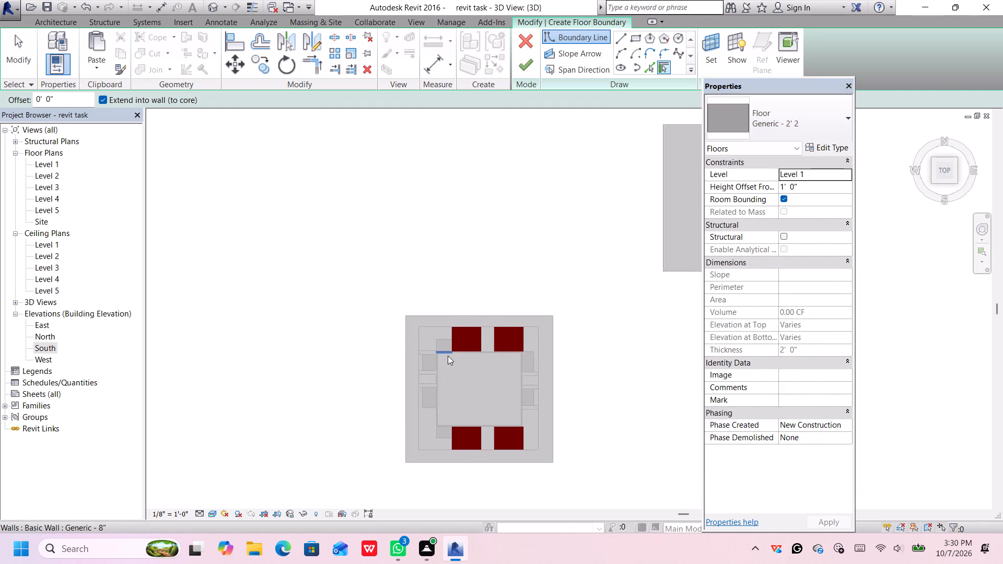
{"action": "scroll", "coordinate": [448, 356], "scroll_direction": "up", "scroll_amount": 8}
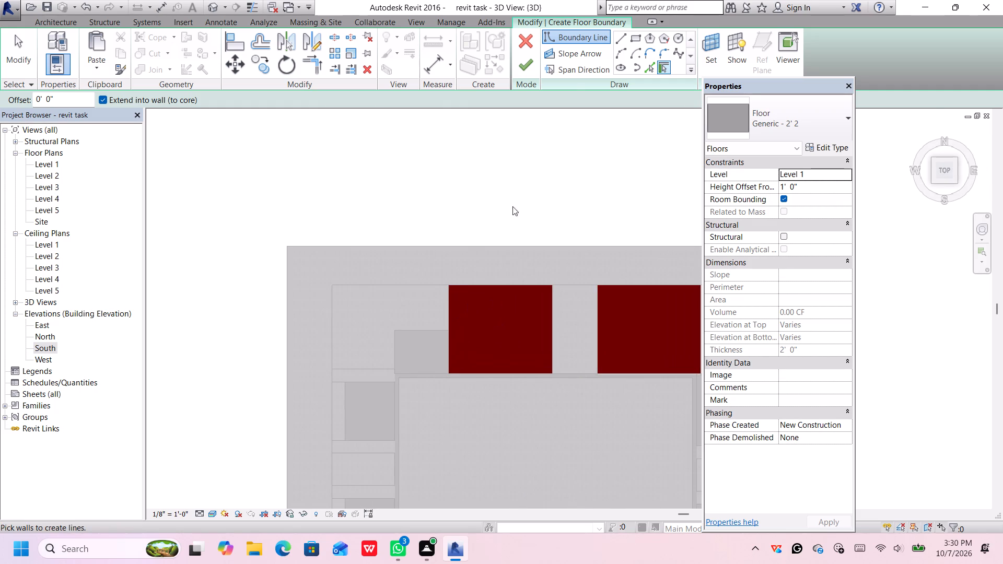
{"action": "left_click", "coordinate": [637, 36]}
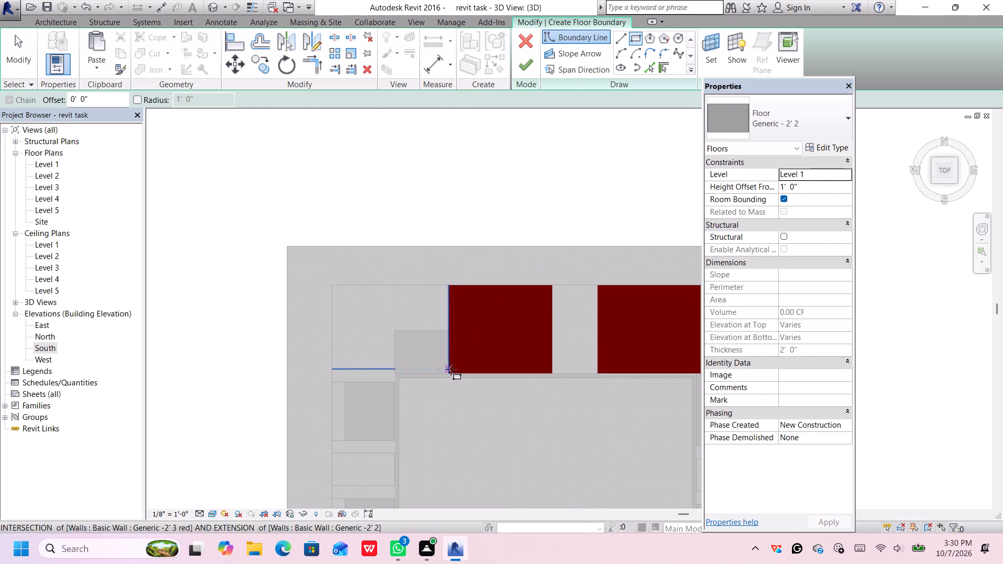
{"action": "left_click", "coordinate": [450, 371]}
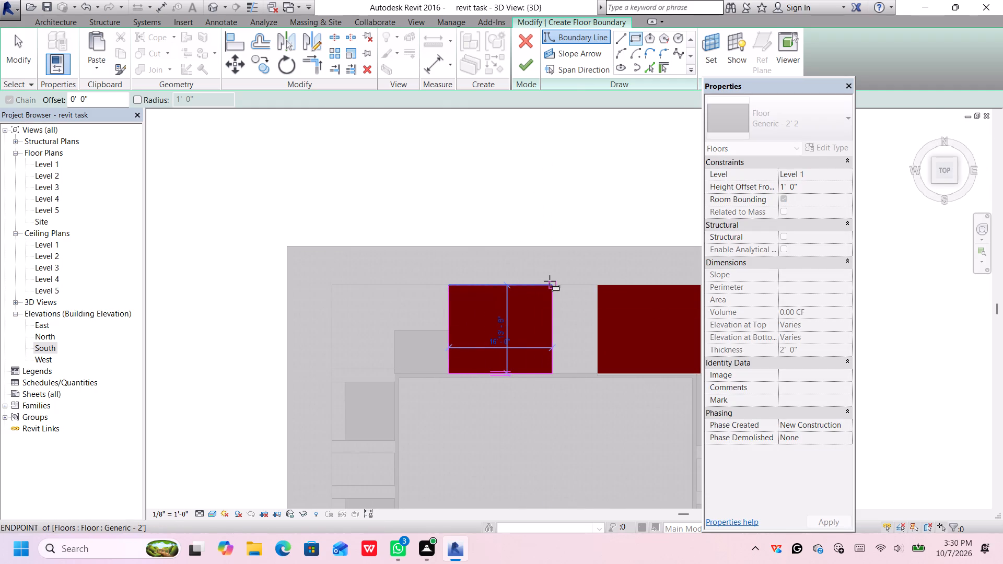
{"action": "left_click", "coordinate": [551, 284]}
{"action": "middle_click_drag", "start_coordinate": [618, 340], "coordinate": [604, 333]}
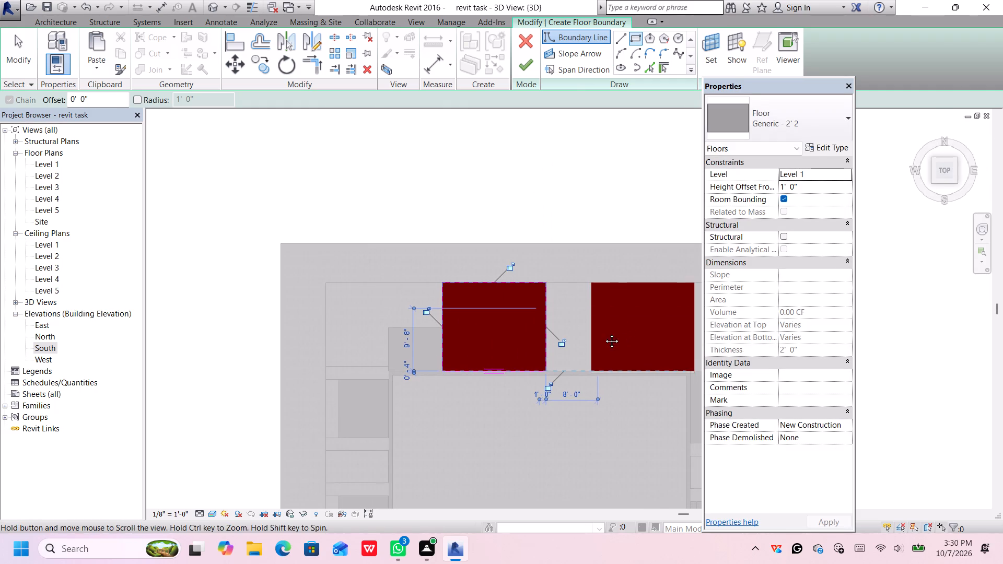
{"action": "middle_click_drag", "start_coordinate": [604, 333], "coordinate": [438, 292]}
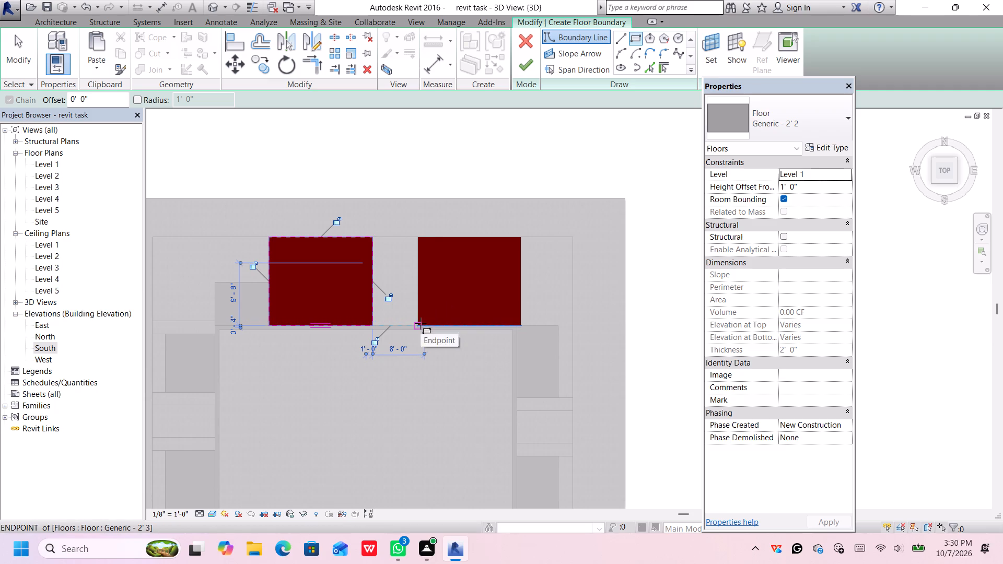
{"action": "left_click", "coordinate": [419, 323]}
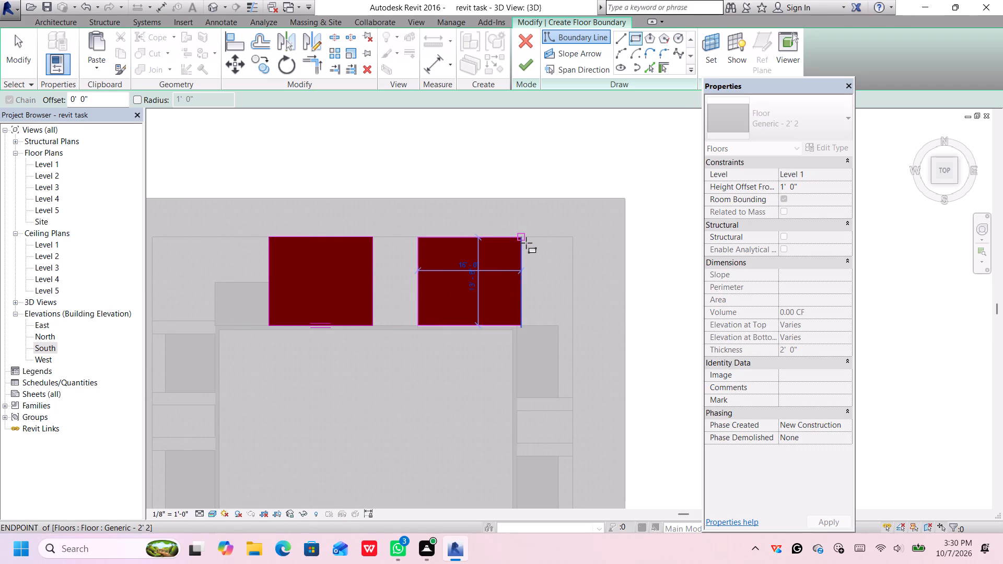
{"action": "left_click", "coordinate": [522, 238]}
Add rectangular boundaries 12'-8" deep over the two south bays and finish the Generic - 2' 2 floor sketch.
{"action": "scroll", "coordinate": [545, 323], "scroll_direction": "down", "scroll_amount": 4}
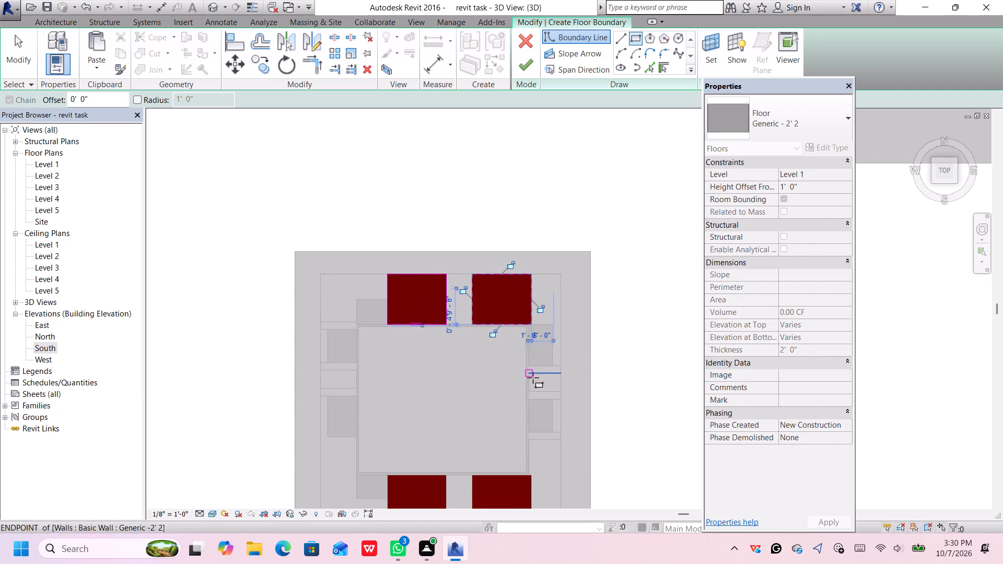
{"action": "middle_click_drag", "start_coordinate": [533, 379], "coordinate": [543, 243]}
{"action": "scroll", "coordinate": [488, 391], "scroll_direction": "up", "scroll_amount": 3}
{"action": "scroll", "coordinate": [476, 307], "scroll_direction": "up", "scroll_amount": 4}
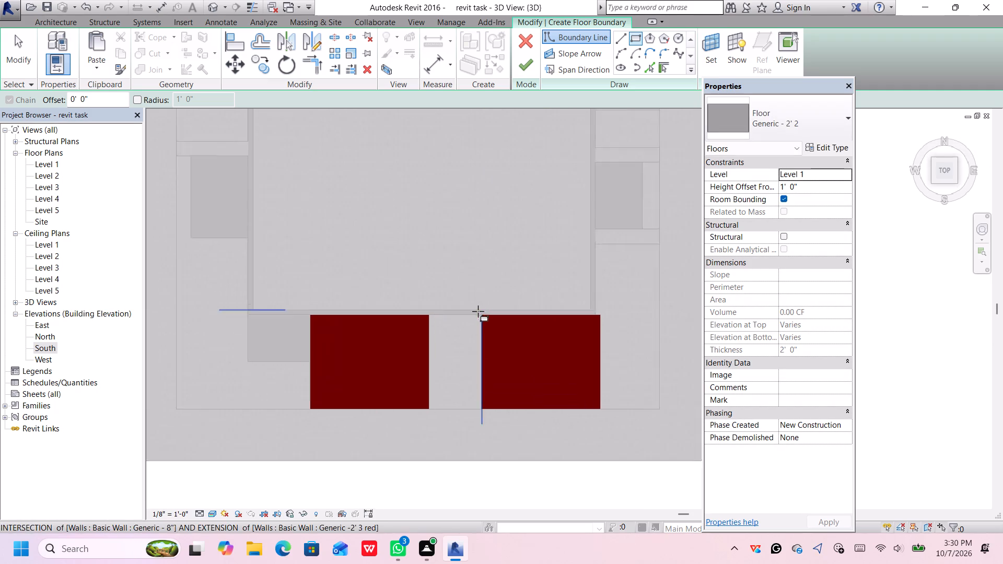
{"action": "left_click", "coordinate": [485, 315]}
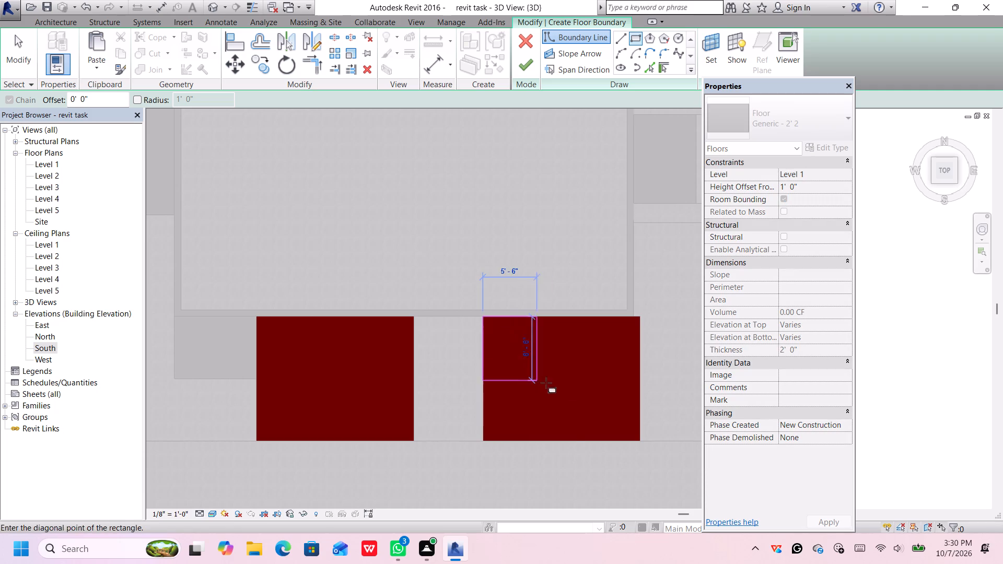
{"action": "left_click", "coordinate": [641, 438]}
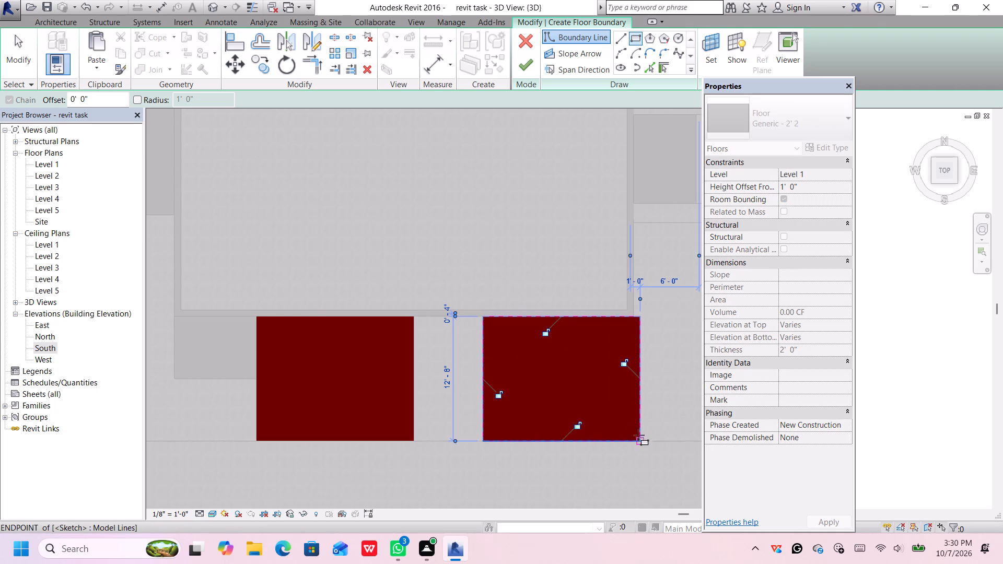
{"action": "middle_click_drag", "start_coordinate": [324, 323], "coordinate": [420, 313]}
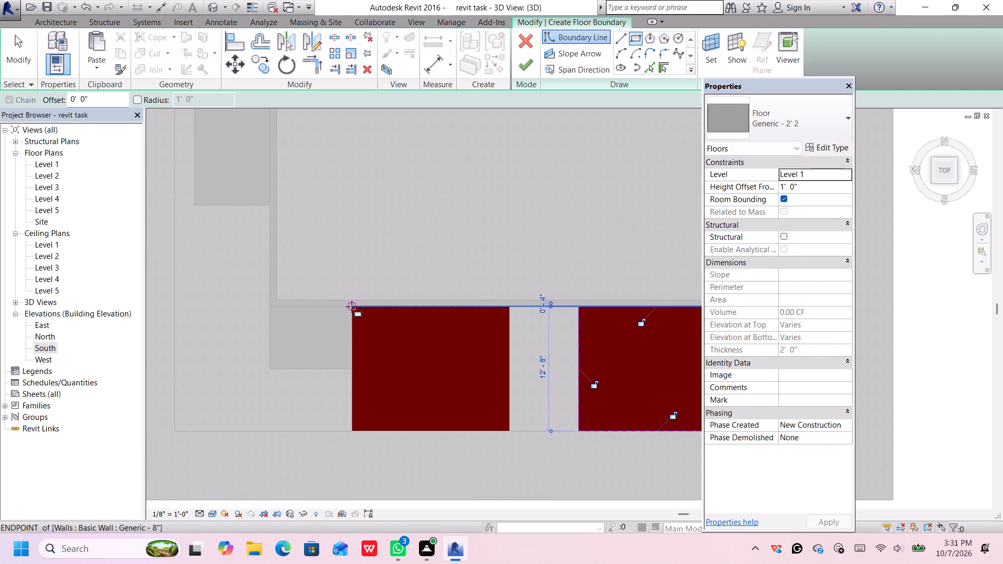
{"action": "left_click", "coordinate": [353, 307]}
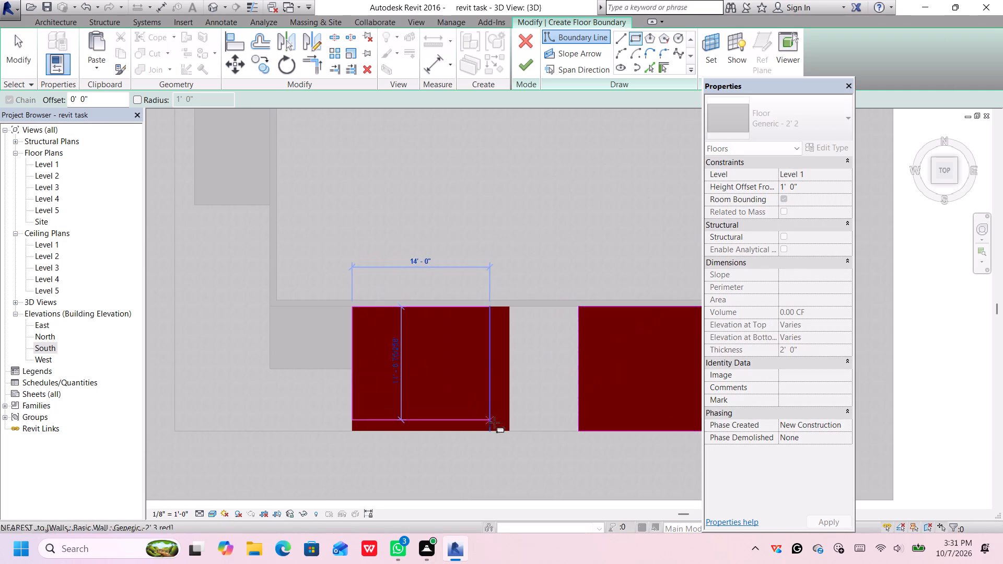
{"action": "left_click", "coordinate": [509, 429]}
{"action": "scroll", "coordinate": [462, 316], "scroll_direction": "down", "scroll_amount": 5}
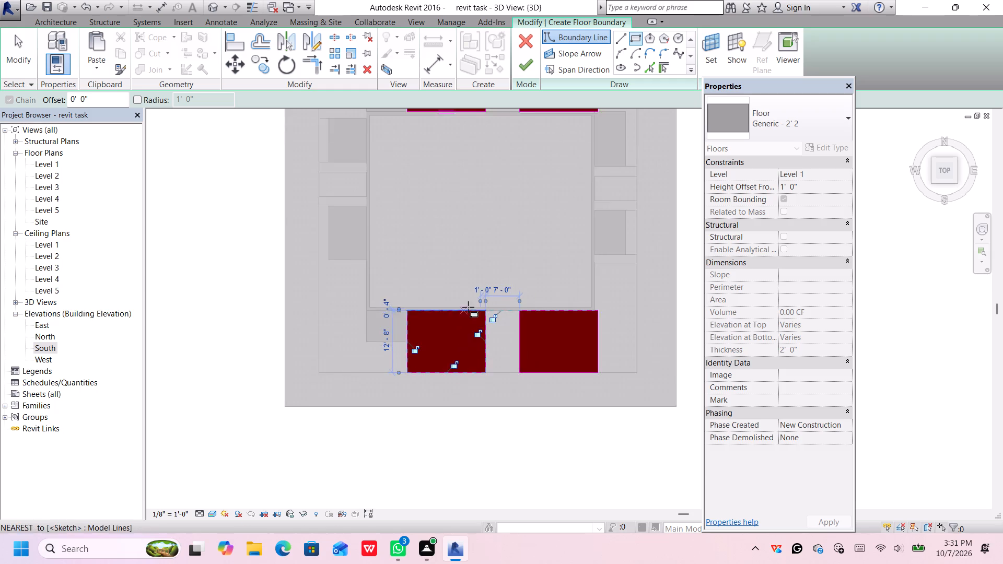
{"action": "scroll", "coordinate": [478, 300], "scroll_direction": "down", "scroll_amount": 2}
{"action": "middle_click_drag", "start_coordinate": [497, 270], "coordinate": [480, 352]}
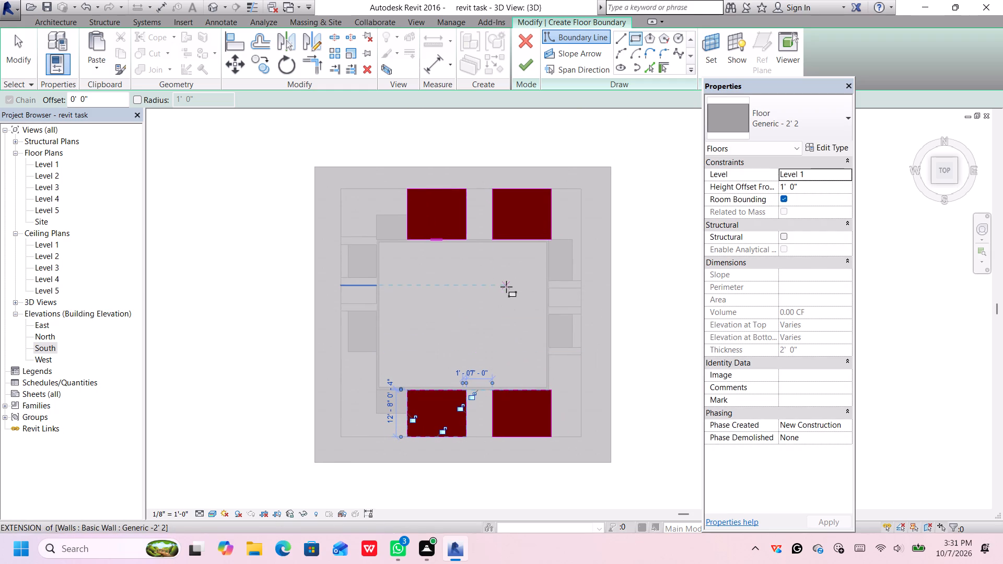
{"action": "left_click", "coordinate": [527, 64]}
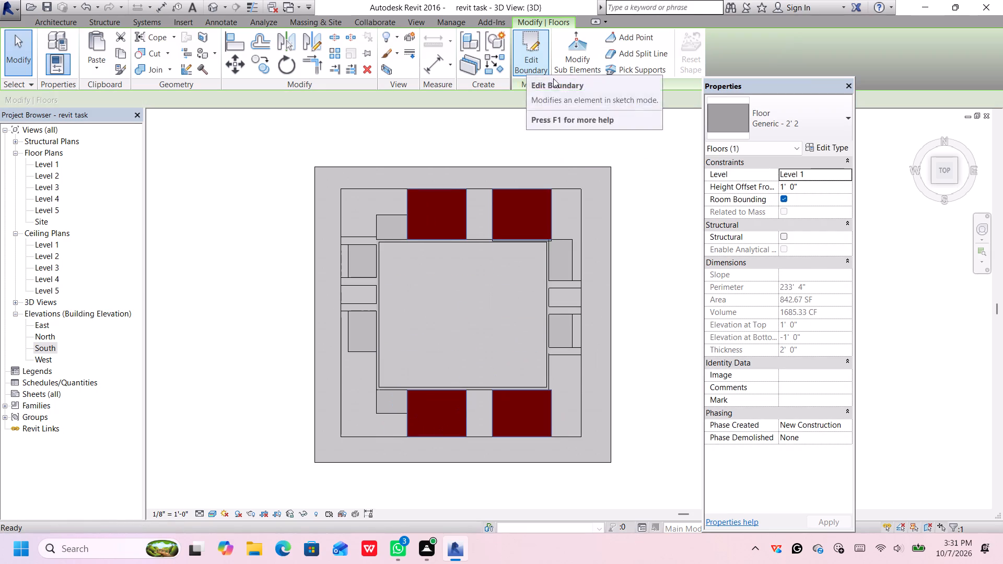
Set the level of the new Generic - 2' 2 floor over the four bays to Level 3.
{"action": "left_click", "coordinate": [833, 175]}
{"action": "left_click", "coordinate": [843, 172]}
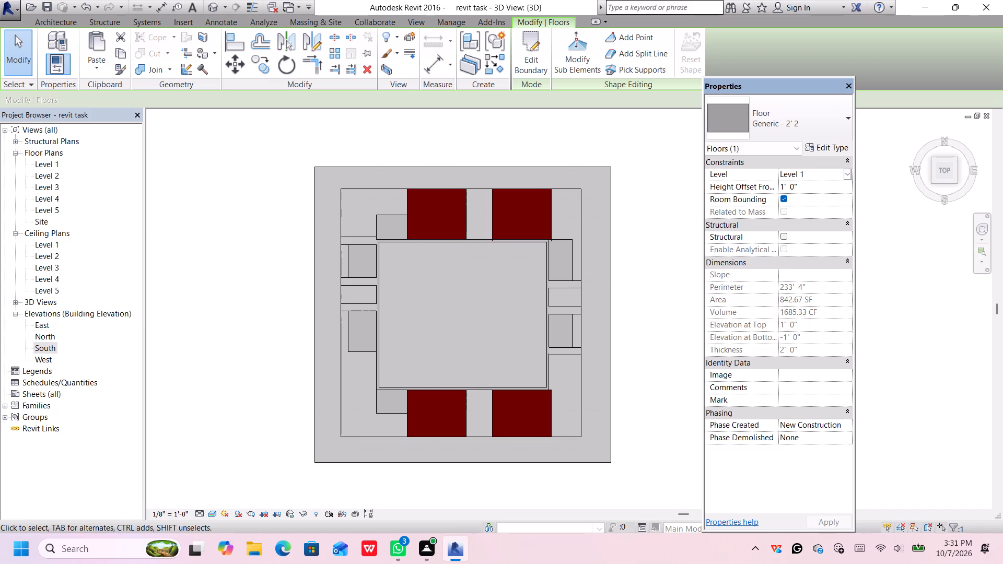
{"action": "left_click", "coordinate": [848, 174]}
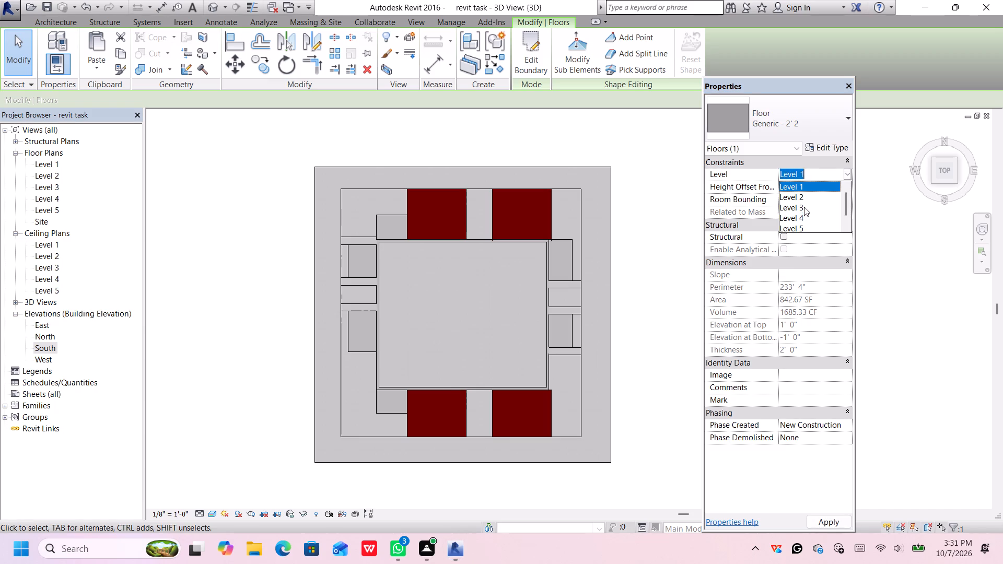
{"action": "left_click", "coordinate": [804, 207]}
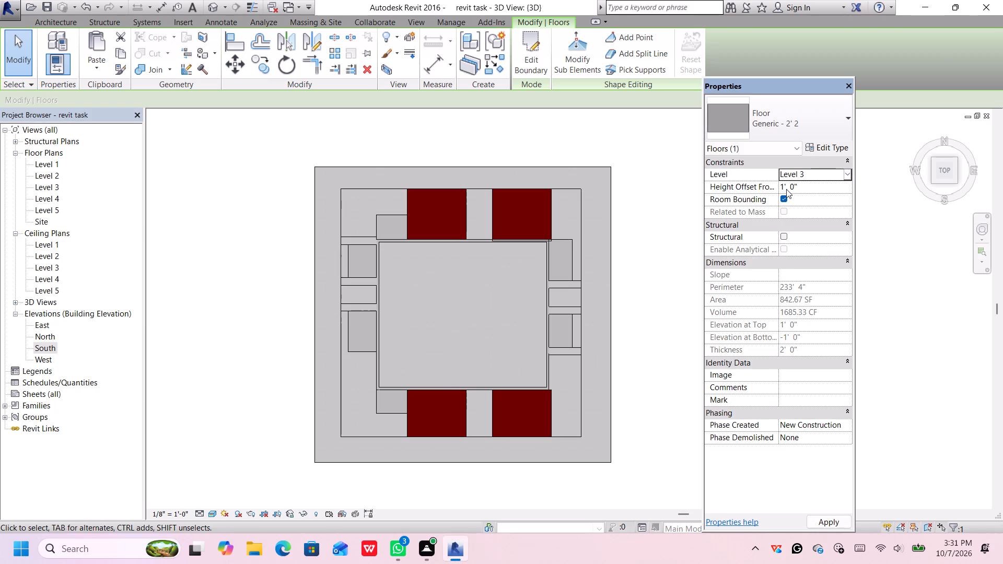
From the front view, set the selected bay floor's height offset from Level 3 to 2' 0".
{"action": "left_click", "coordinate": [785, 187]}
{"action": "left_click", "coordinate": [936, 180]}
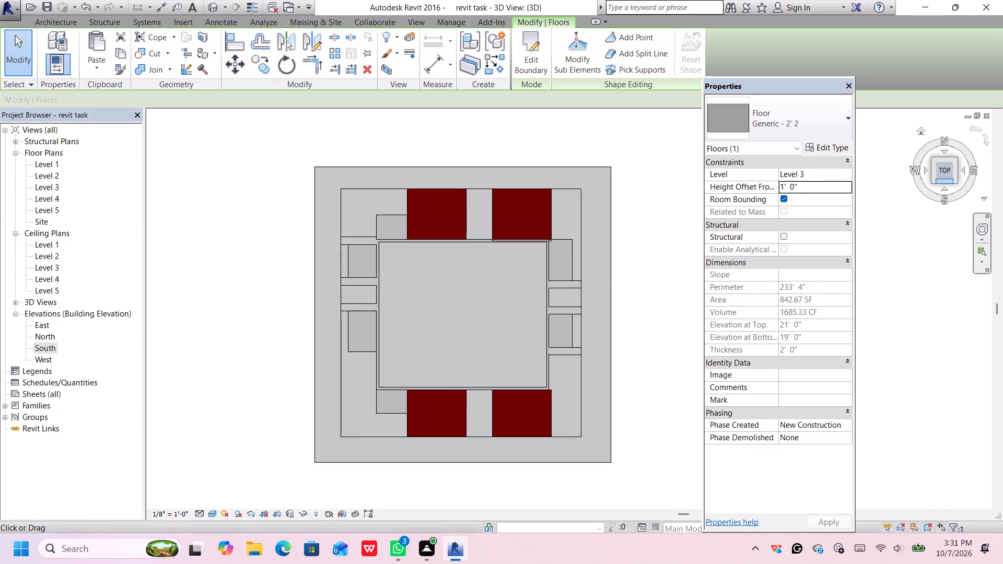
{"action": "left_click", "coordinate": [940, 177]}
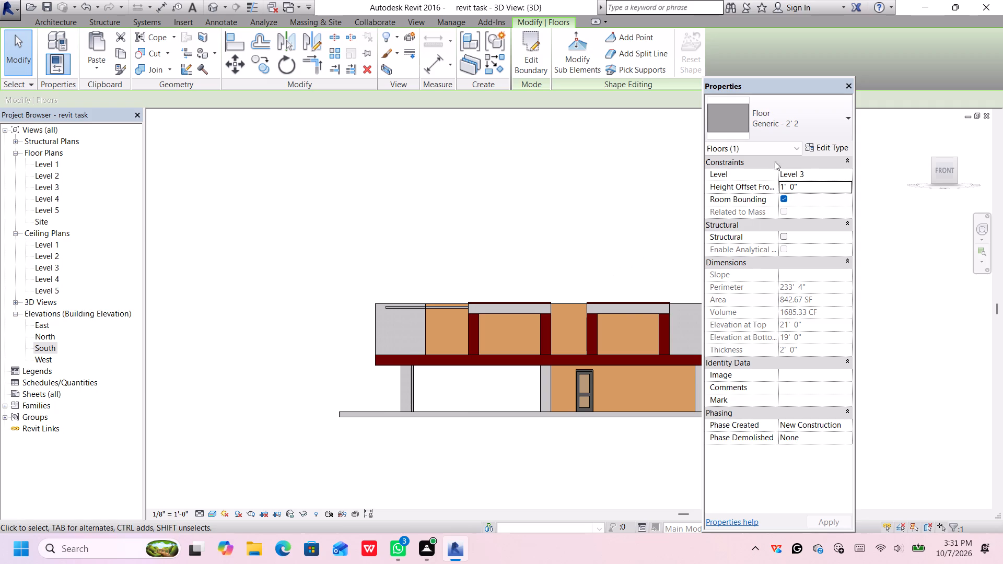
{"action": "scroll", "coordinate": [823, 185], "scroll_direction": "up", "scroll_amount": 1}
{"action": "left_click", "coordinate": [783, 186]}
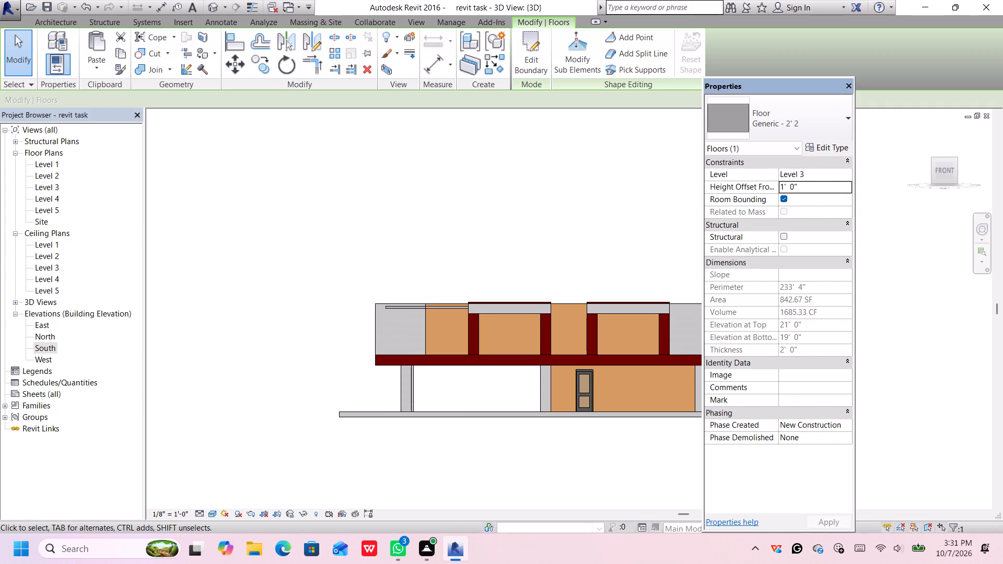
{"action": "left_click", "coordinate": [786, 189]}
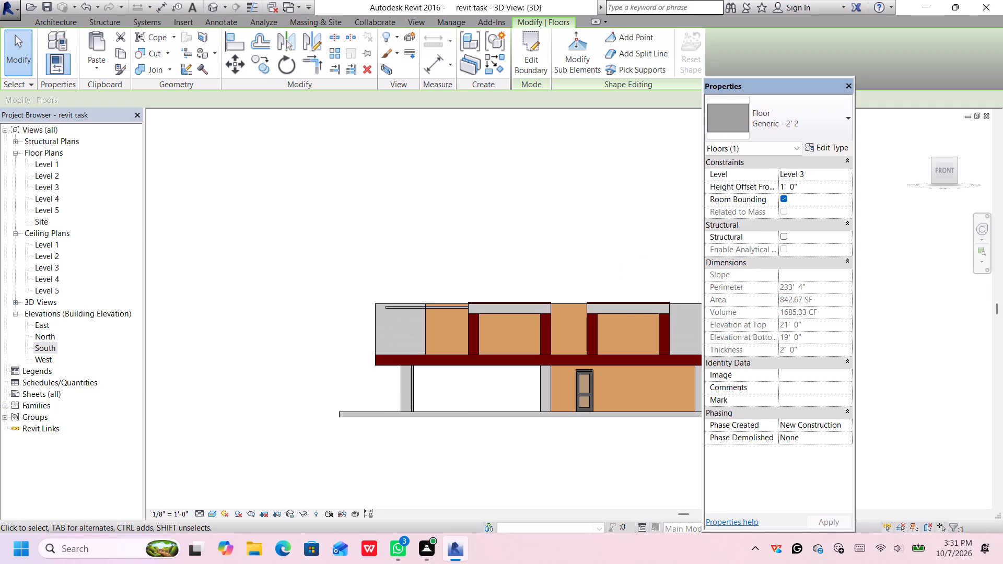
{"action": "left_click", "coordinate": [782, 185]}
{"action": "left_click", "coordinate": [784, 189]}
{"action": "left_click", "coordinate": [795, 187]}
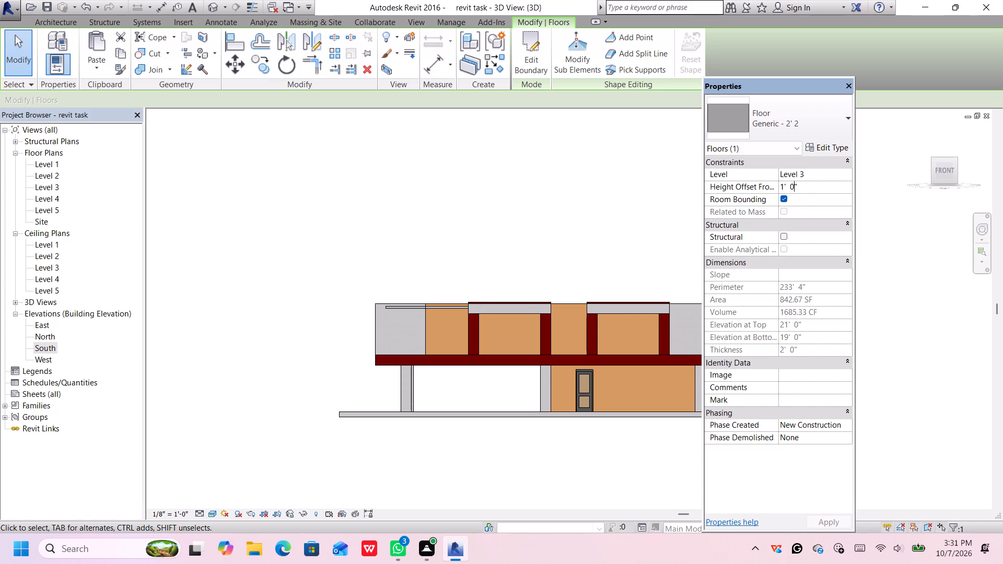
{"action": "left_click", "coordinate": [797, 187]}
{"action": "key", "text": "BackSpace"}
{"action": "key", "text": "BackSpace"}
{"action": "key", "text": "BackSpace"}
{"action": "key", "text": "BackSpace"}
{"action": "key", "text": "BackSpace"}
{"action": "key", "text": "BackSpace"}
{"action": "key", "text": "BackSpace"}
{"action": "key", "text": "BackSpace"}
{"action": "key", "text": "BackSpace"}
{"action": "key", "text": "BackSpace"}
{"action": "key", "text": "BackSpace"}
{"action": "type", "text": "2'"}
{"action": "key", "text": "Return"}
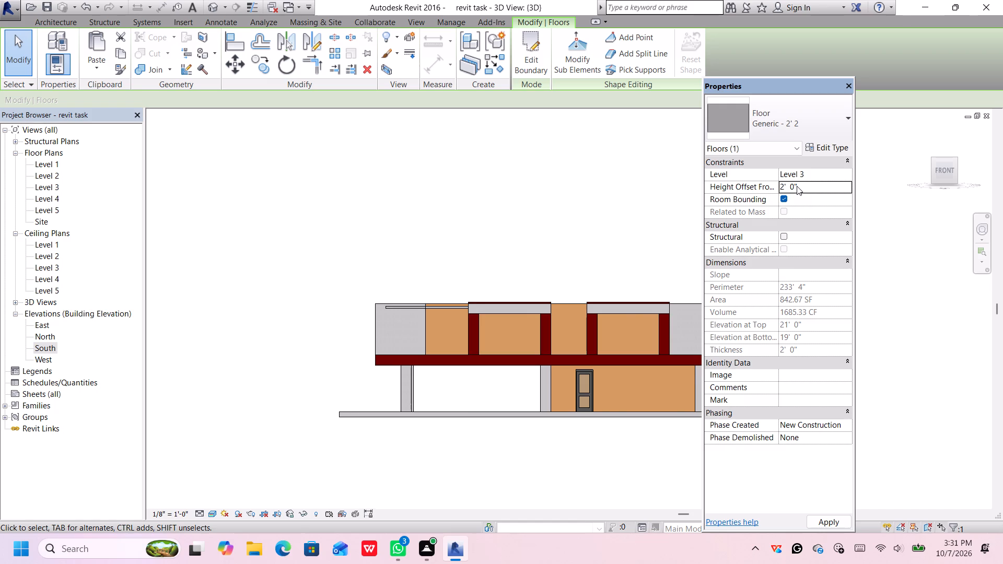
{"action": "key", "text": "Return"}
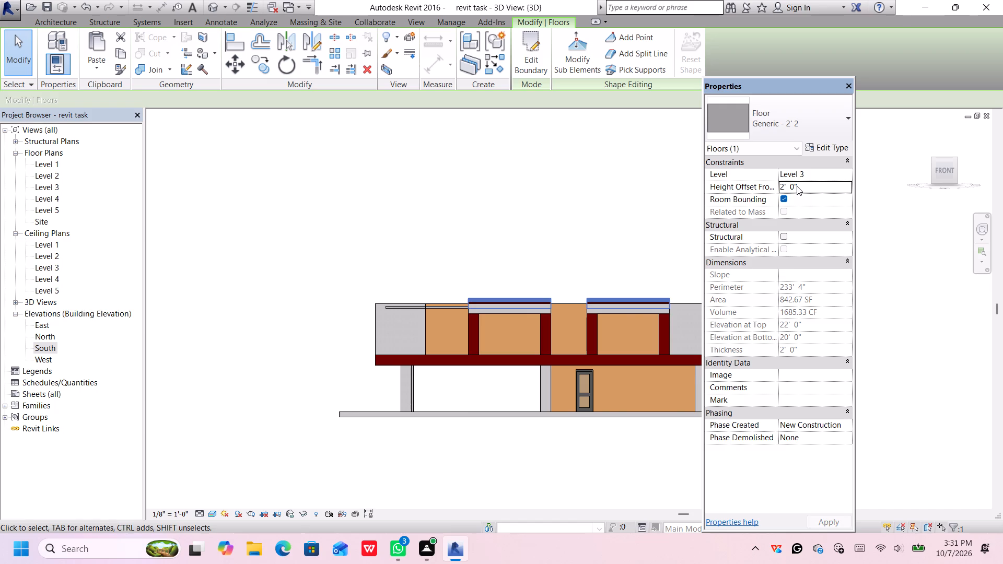
Set the selected bay floor's height offset from Level 3 to 3' 0".
{"action": "left_click", "coordinate": [799, 186]}
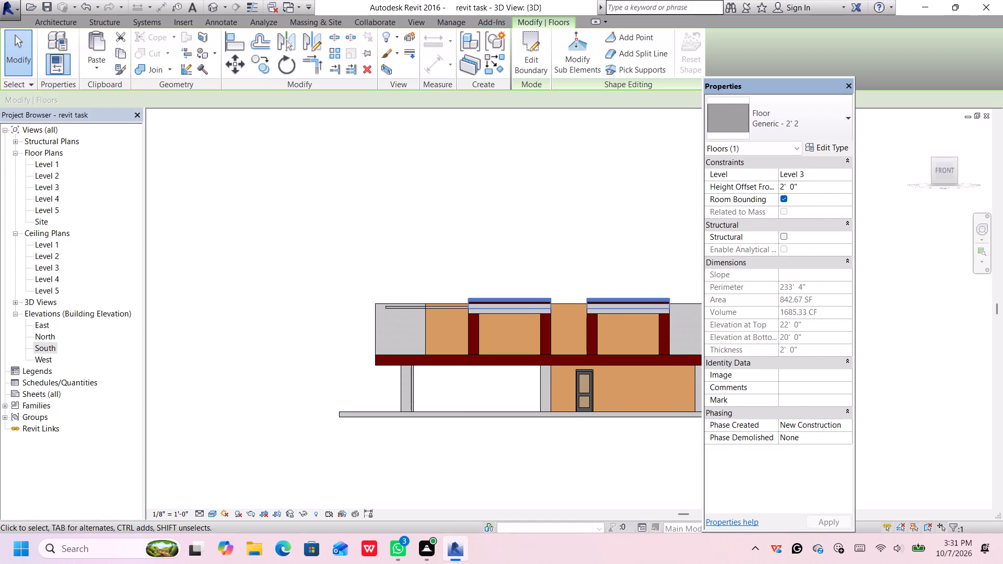
{"action": "left_click", "coordinate": [794, 189]}
{"action": "left_click_drag", "start_coordinate": [802, 186], "coordinate": [757, 186]}
{"action": "key", "text": "BackSpace"}
{"action": "type", "text": "3'"}
{"action": "key", "text": "Return"}
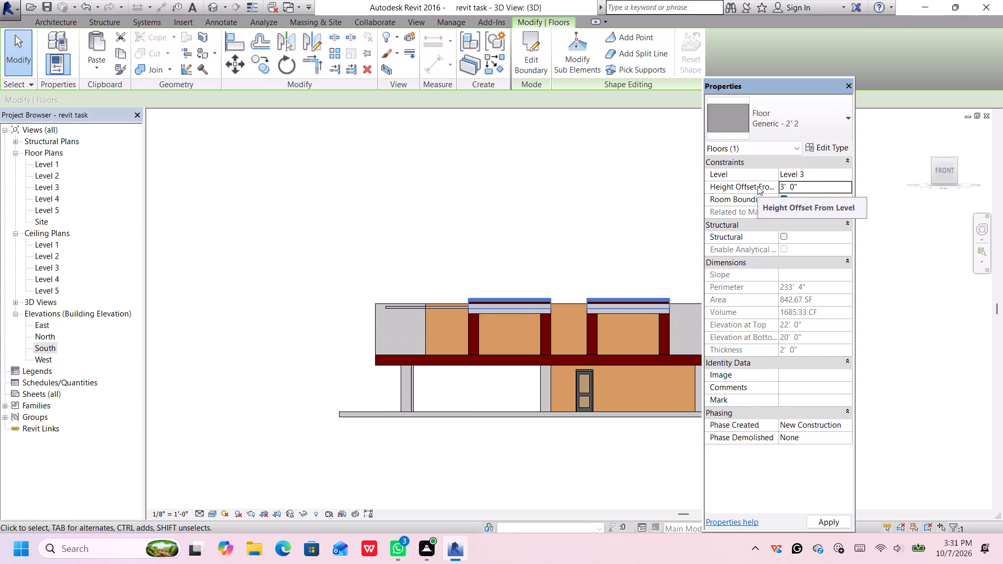
{"action": "key", "text": "Return"}
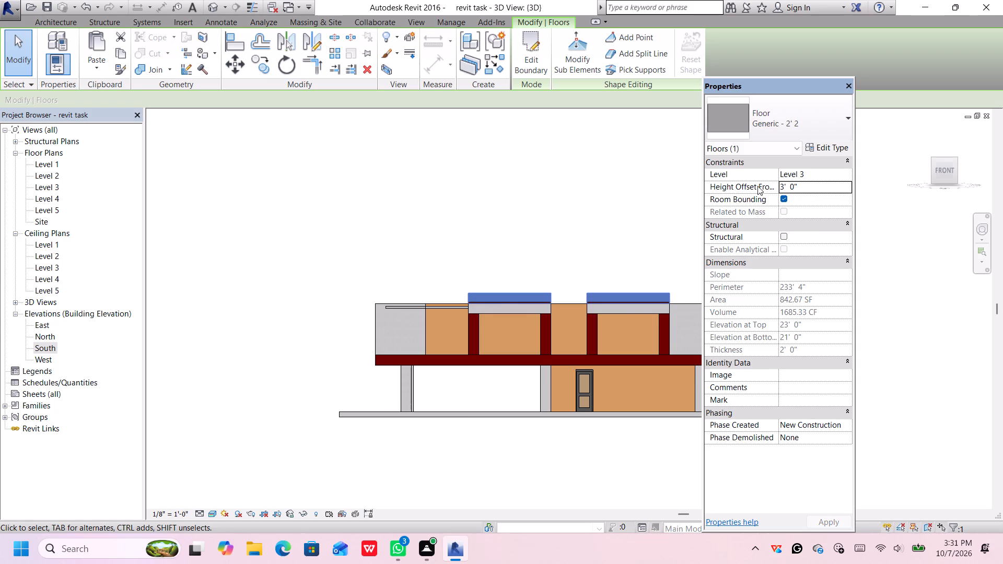
Check the slab against the thin floor beneath it and set its height offset from Level 3 to 3' 3".
{"action": "scroll", "coordinate": [597, 322], "scroll_direction": "up", "scroll_amount": 3}
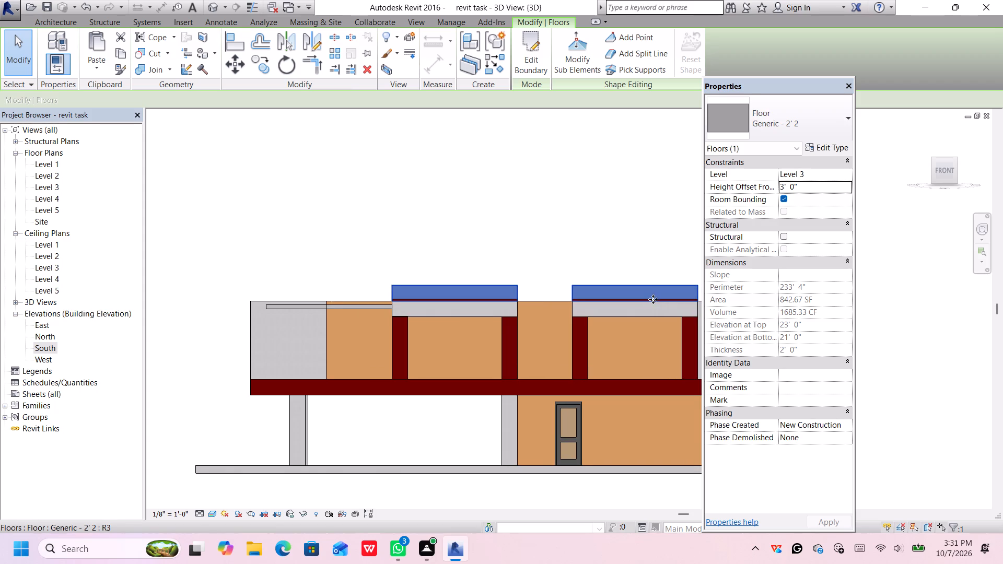
{"action": "middle_click_drag", "start_coordinate": [652, 300], "coordinate": [594, 312]}
{"action": "scroll", "coordinate": [595, 311], "scroll_direction": "up", "scroll_amount": 5}
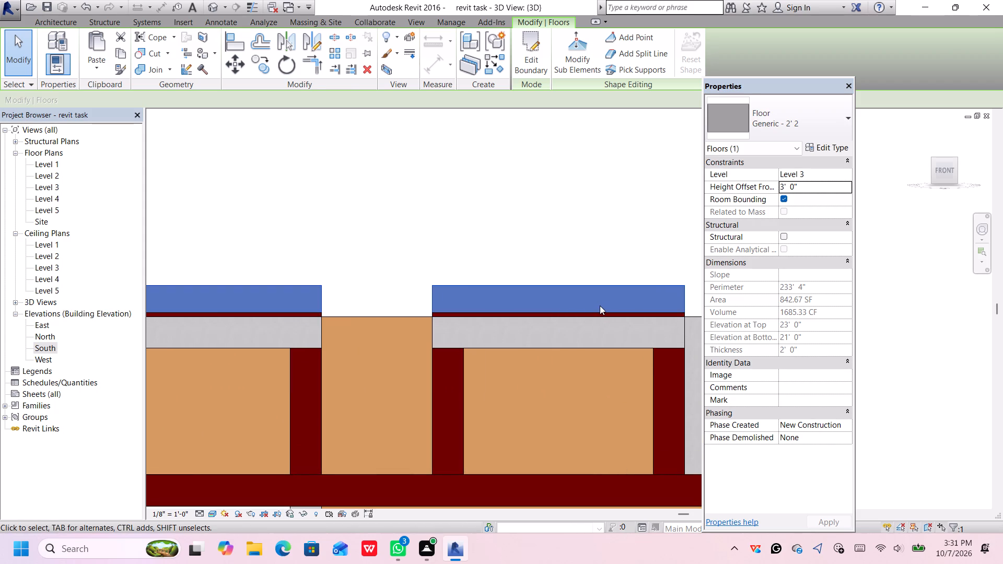
{"action": "scroll", "coordinate": [600, 305], "scroll_direction": "down", "scroll_amount": 2}
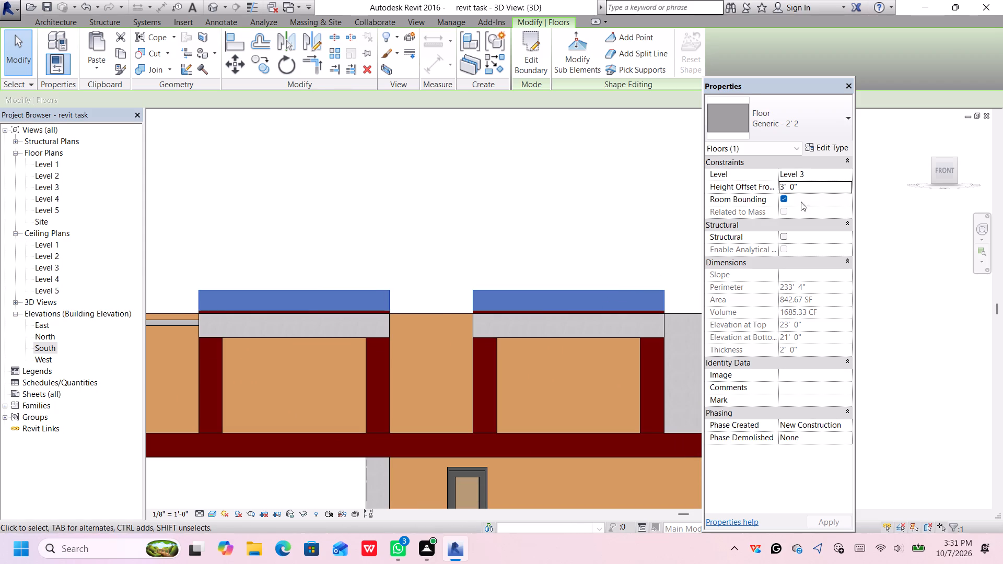
{"action": "left_click", "coordinate": [805, 189]}
{"action": "left_click", "coordinate": [795, 189]}
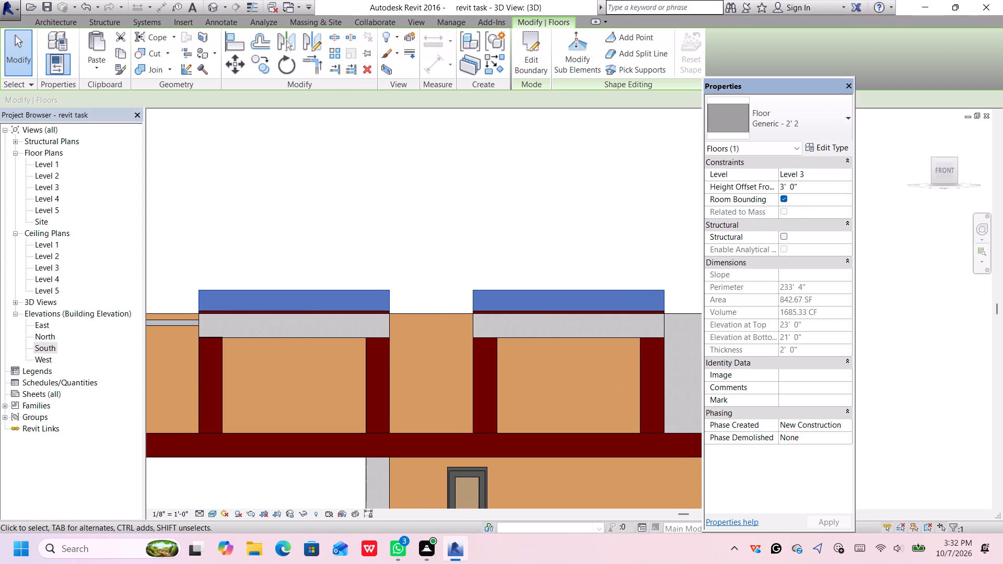
{"action": "key", "text": "BackSpace"}
{"action": "key", "text": "3"}
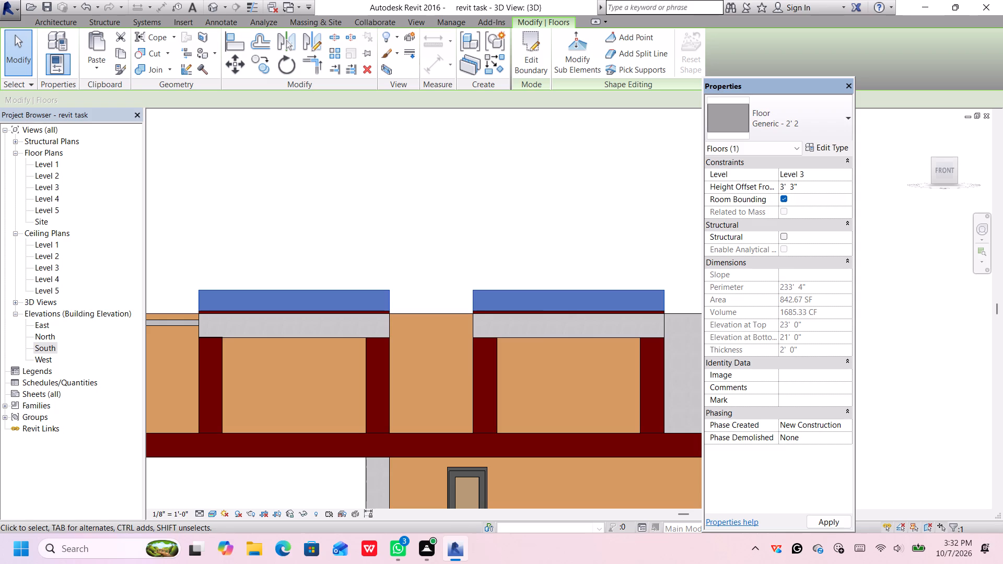
{"action": "key", "text": "shift+quotedbl"}
{"action": "key", "text": "BackSpace"}
{"action": "key", "text": "Return"}
{"action": "key", "text": "Return"}
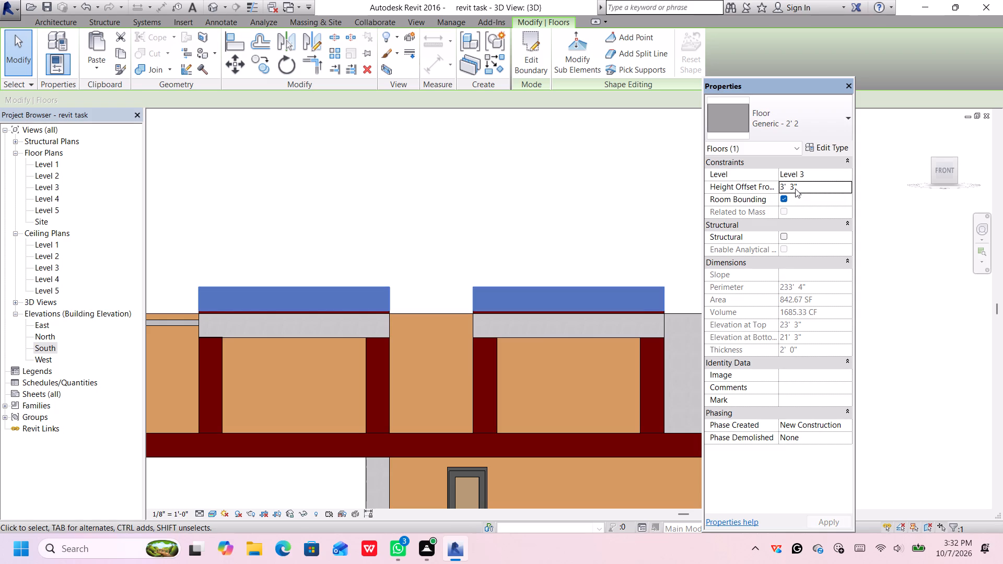
{"action": "left_click", "coordinate": [643, 187]}
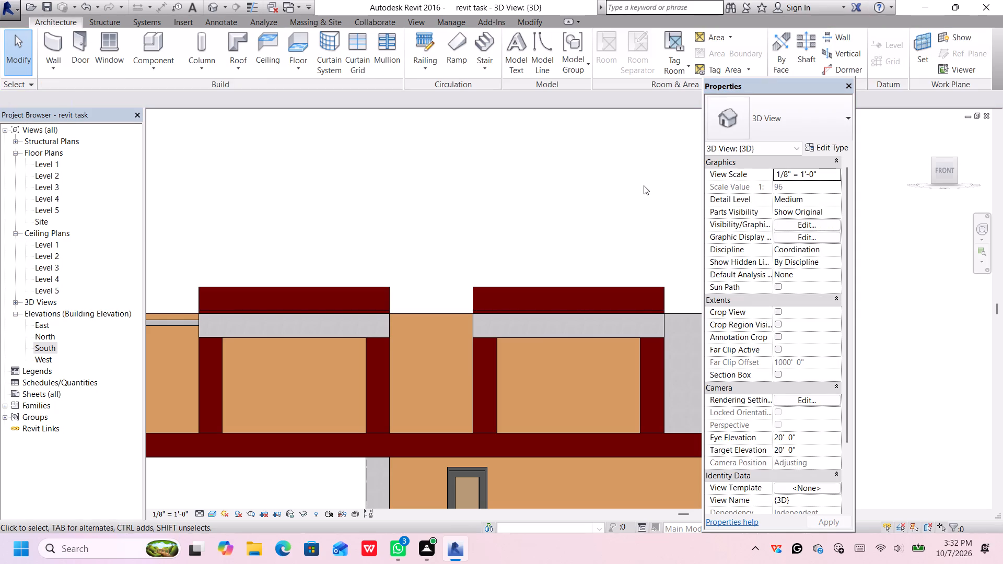
Change the type of the upper slab over the bays to Generic - 2'.
{"action": "left_click", "coordinate": [587, 287]}
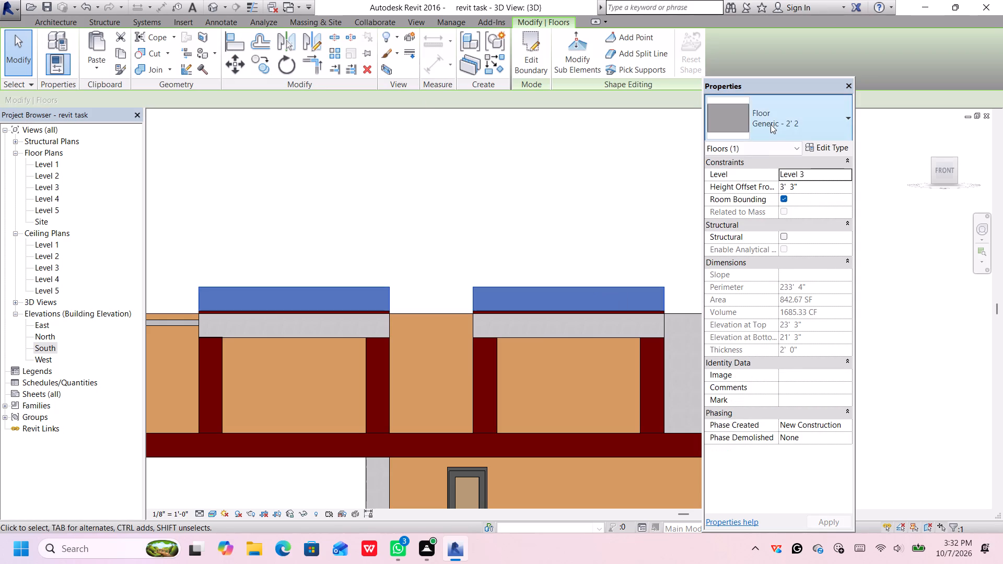
{"action": "left_click", "coordinate": [771, 124]}
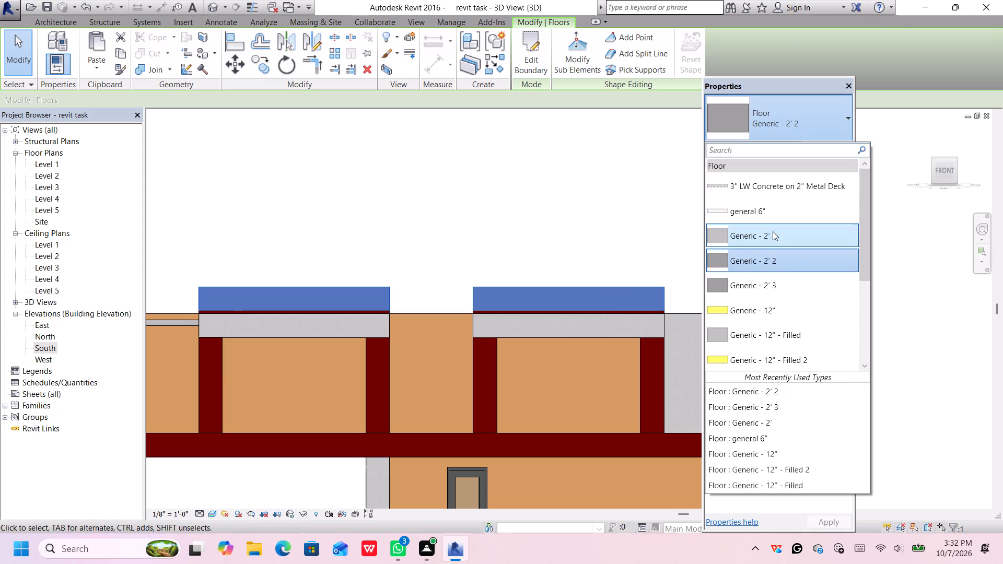
{"action": "left_click", "coordinate": [773, 231]}
{"action": "left_click", "coordinate": [664, 227]}
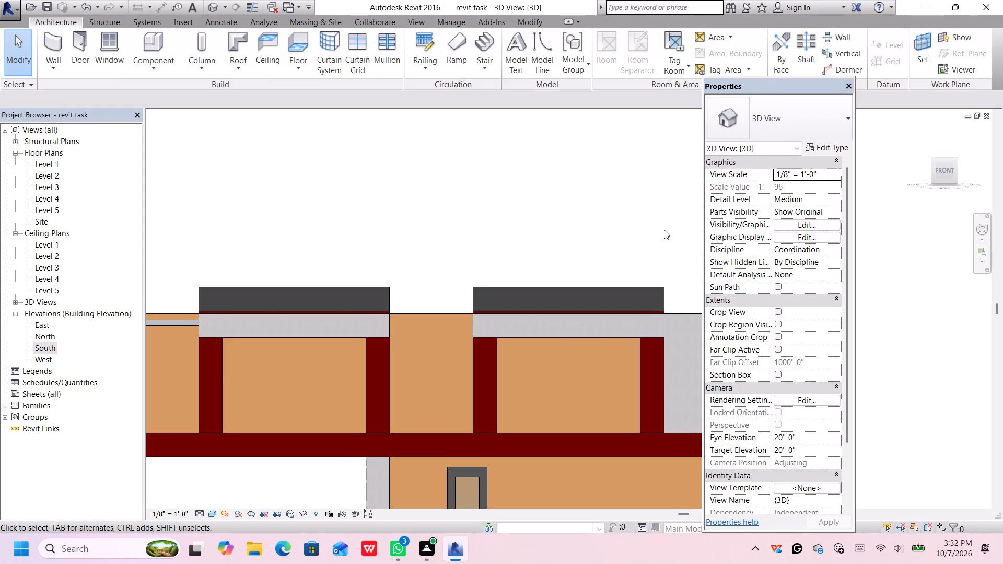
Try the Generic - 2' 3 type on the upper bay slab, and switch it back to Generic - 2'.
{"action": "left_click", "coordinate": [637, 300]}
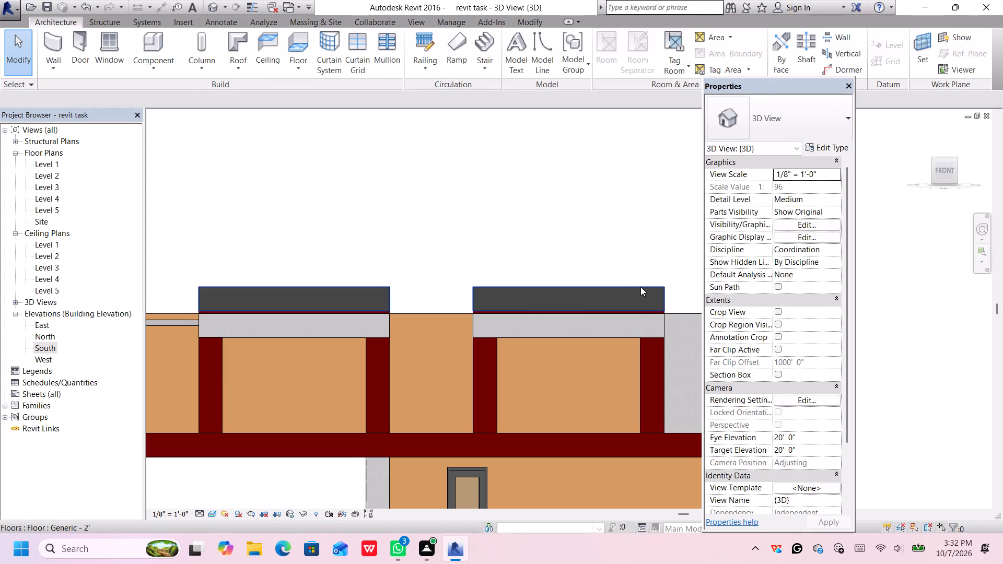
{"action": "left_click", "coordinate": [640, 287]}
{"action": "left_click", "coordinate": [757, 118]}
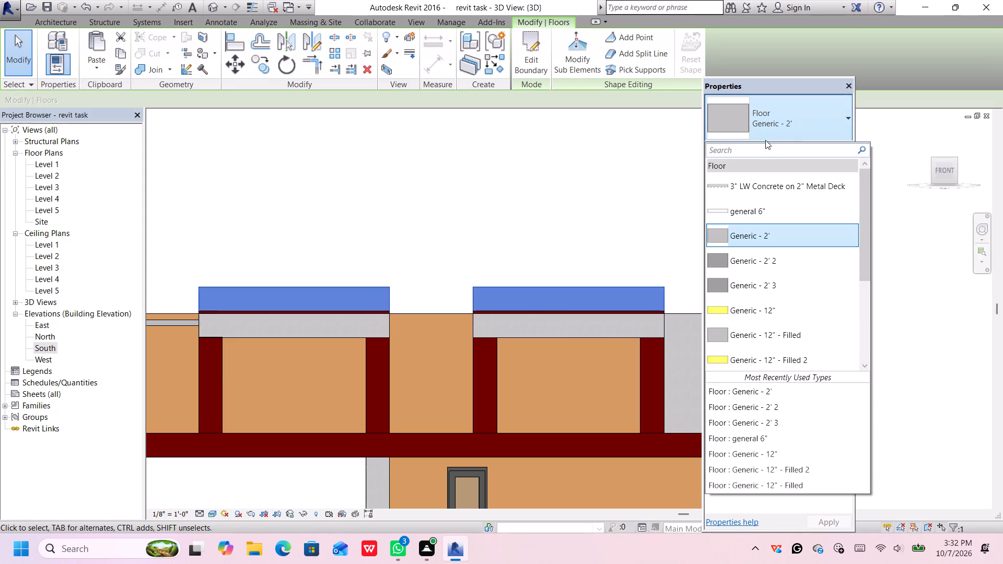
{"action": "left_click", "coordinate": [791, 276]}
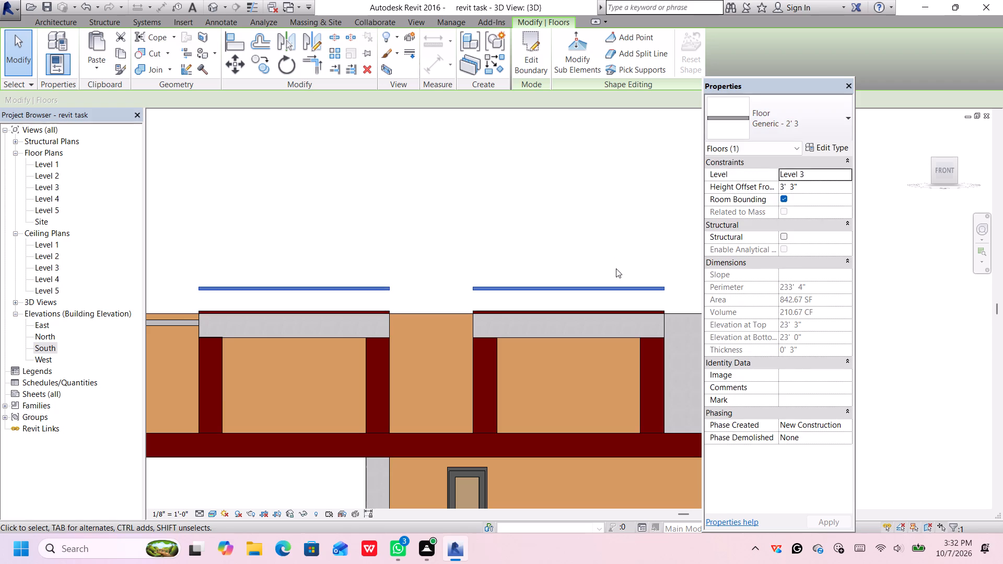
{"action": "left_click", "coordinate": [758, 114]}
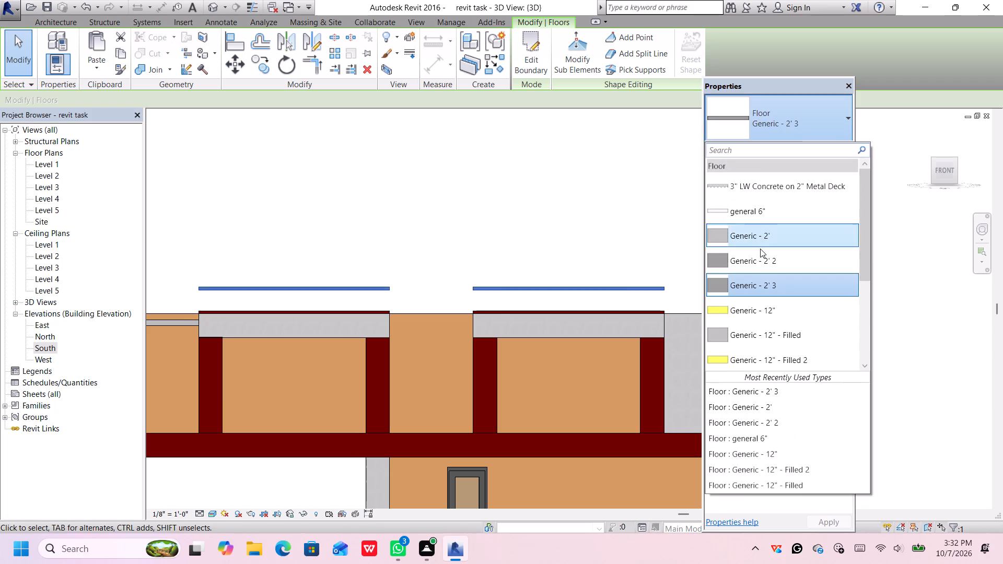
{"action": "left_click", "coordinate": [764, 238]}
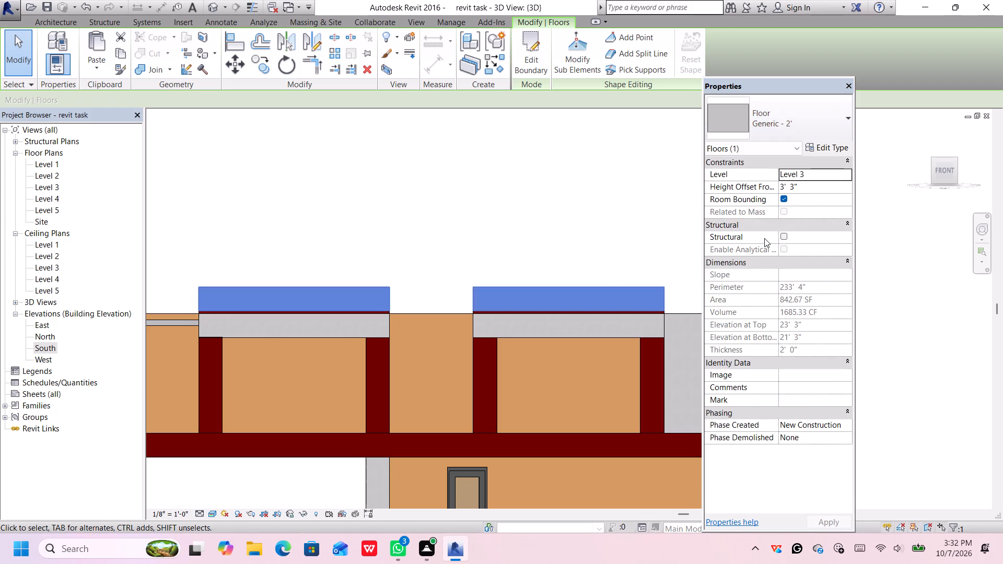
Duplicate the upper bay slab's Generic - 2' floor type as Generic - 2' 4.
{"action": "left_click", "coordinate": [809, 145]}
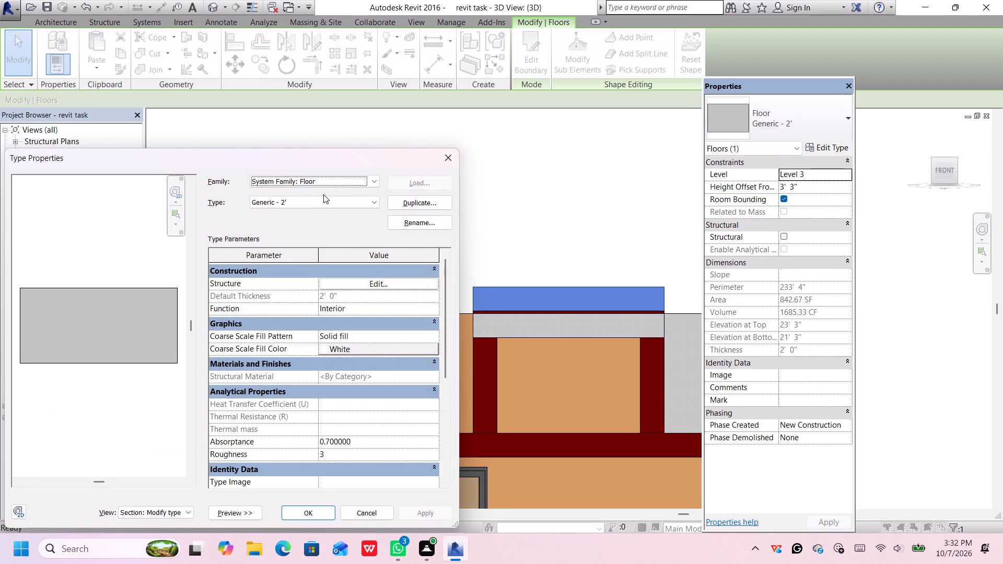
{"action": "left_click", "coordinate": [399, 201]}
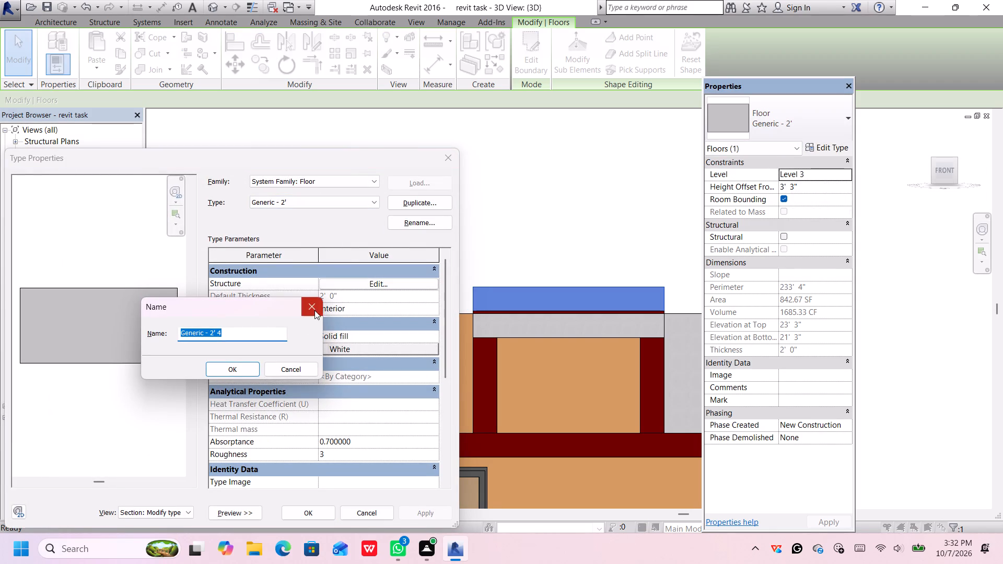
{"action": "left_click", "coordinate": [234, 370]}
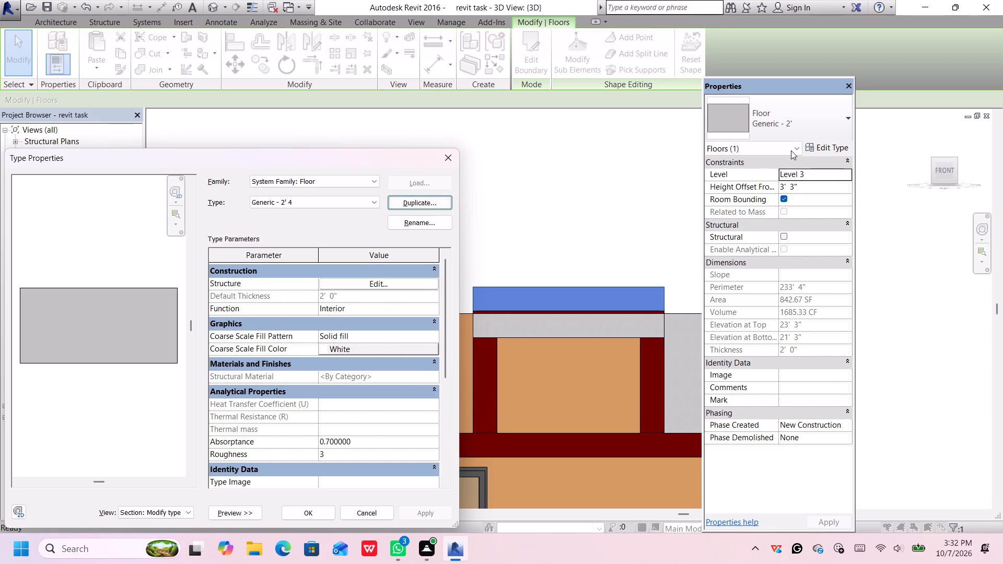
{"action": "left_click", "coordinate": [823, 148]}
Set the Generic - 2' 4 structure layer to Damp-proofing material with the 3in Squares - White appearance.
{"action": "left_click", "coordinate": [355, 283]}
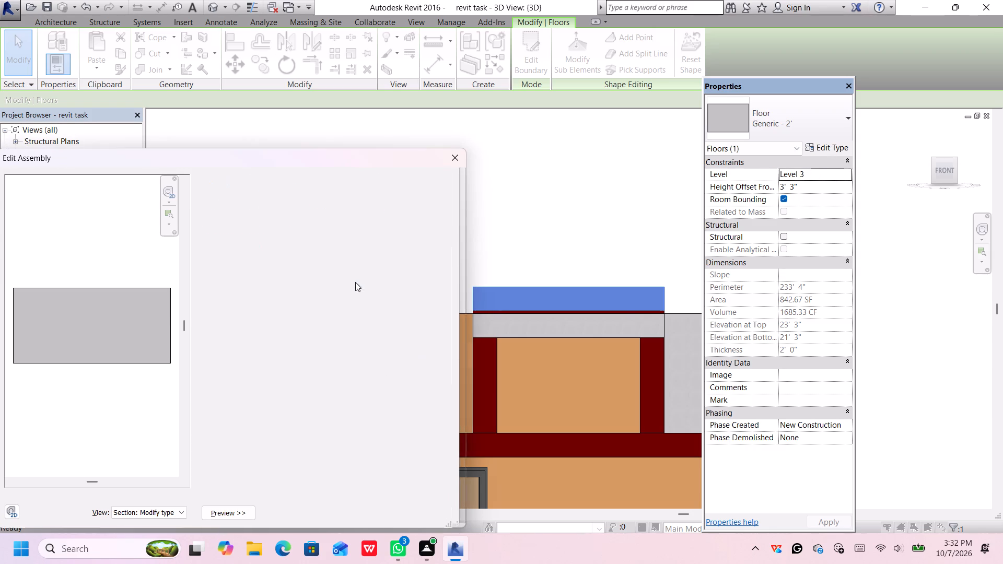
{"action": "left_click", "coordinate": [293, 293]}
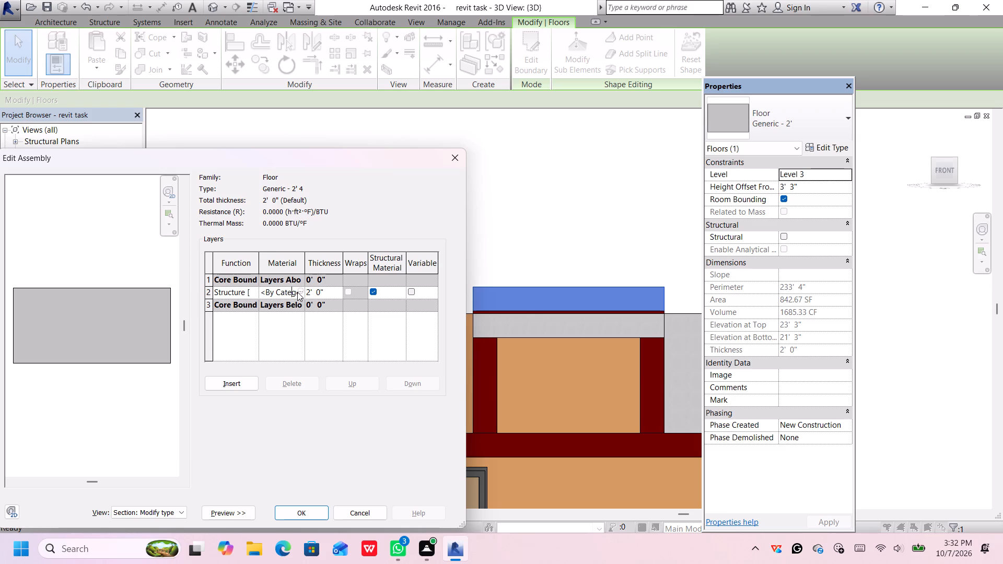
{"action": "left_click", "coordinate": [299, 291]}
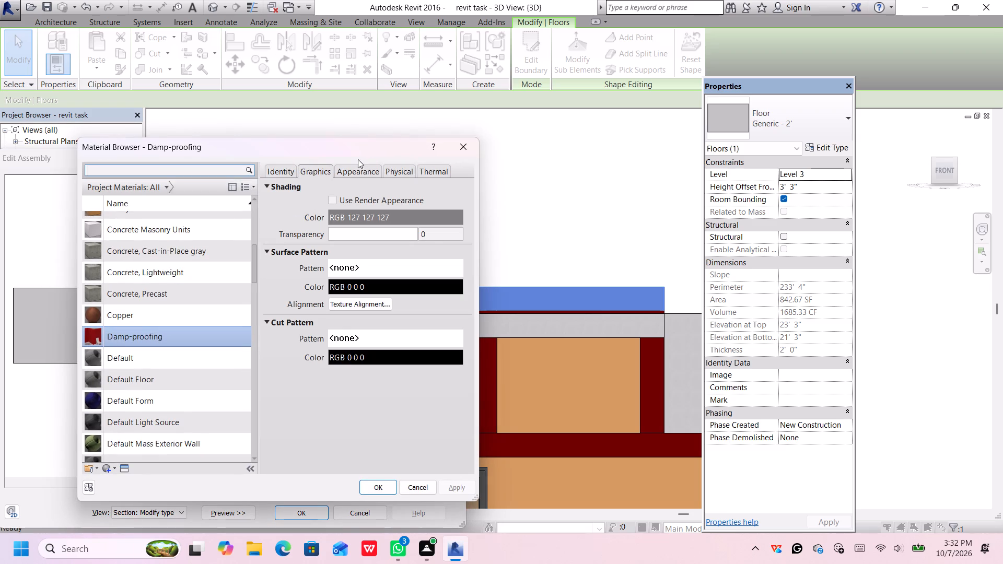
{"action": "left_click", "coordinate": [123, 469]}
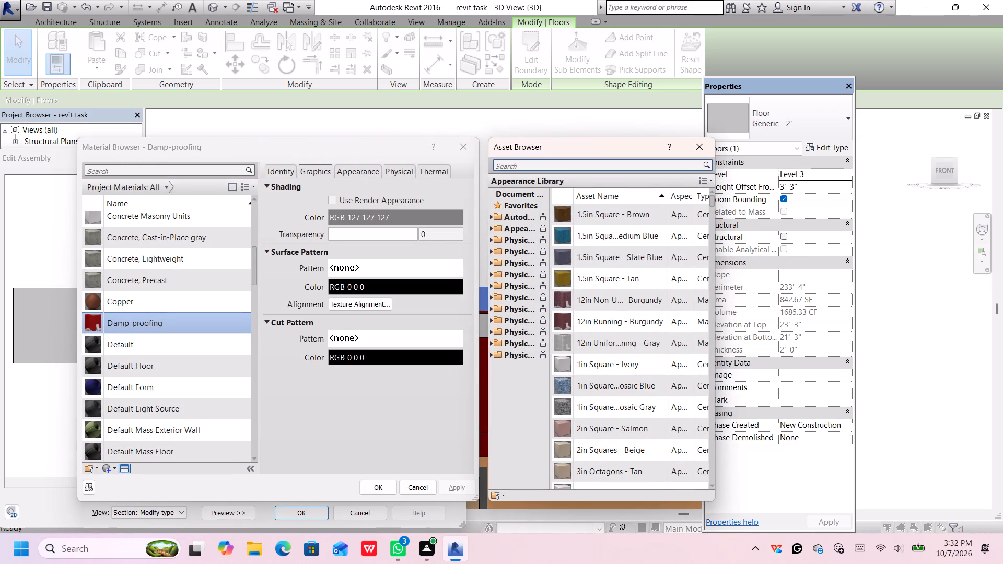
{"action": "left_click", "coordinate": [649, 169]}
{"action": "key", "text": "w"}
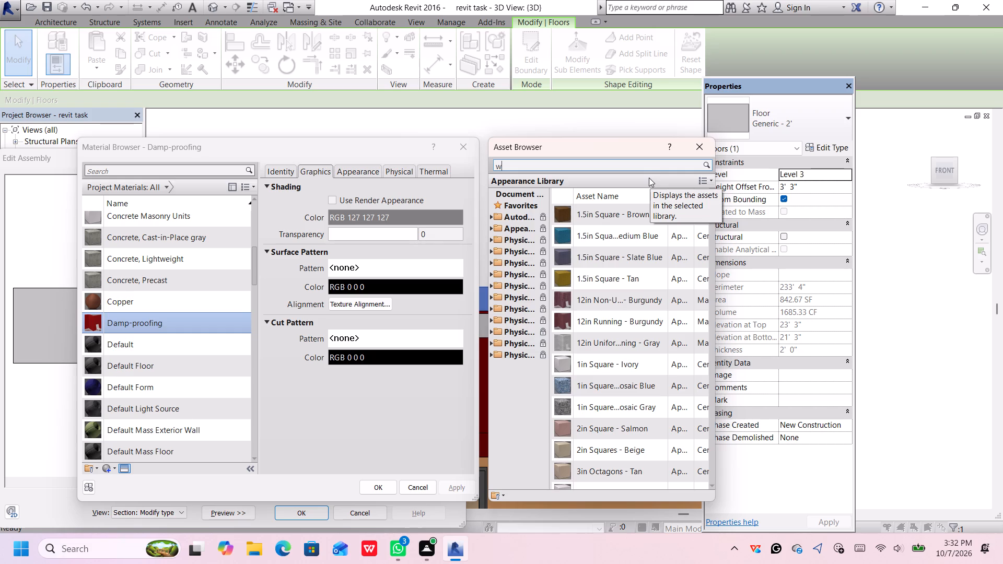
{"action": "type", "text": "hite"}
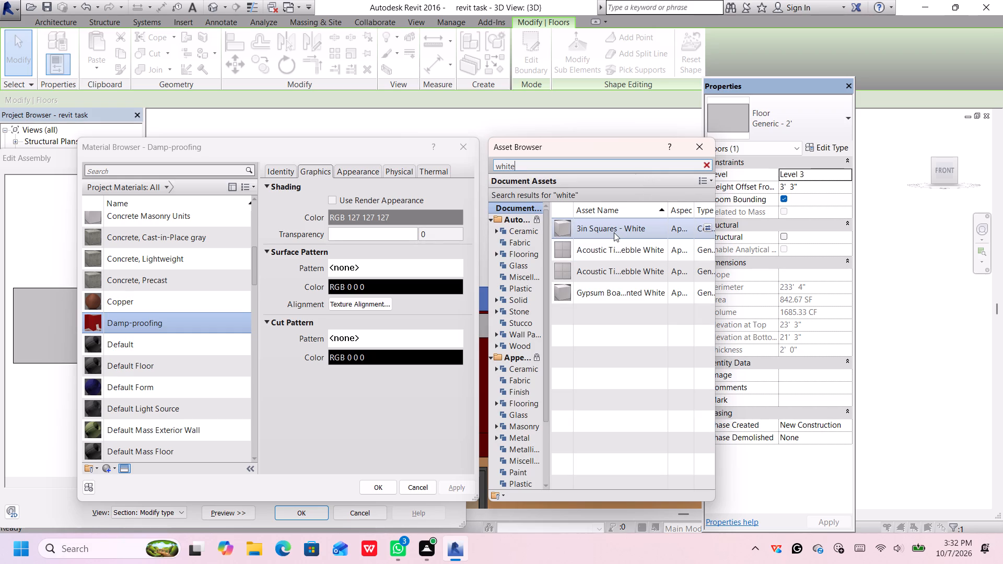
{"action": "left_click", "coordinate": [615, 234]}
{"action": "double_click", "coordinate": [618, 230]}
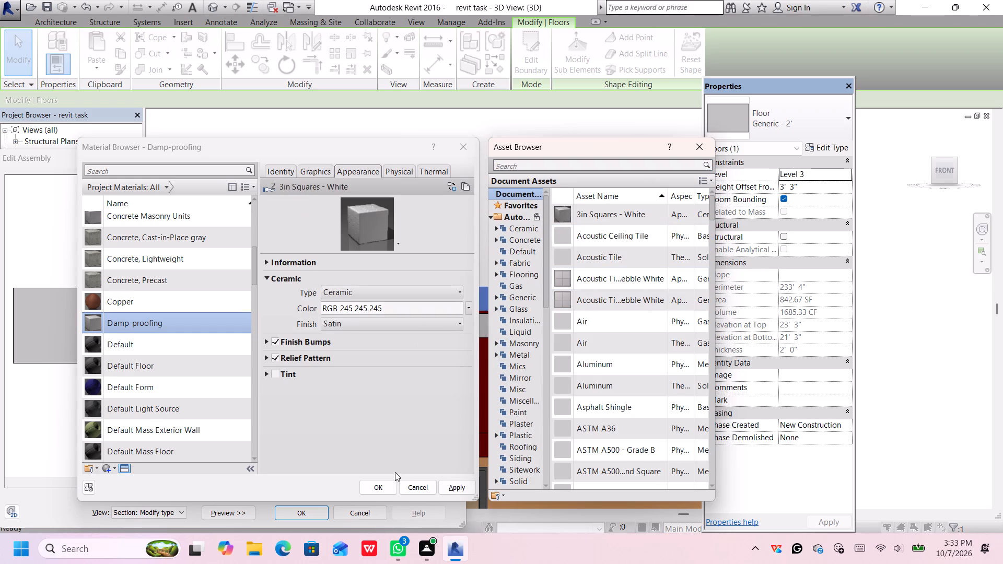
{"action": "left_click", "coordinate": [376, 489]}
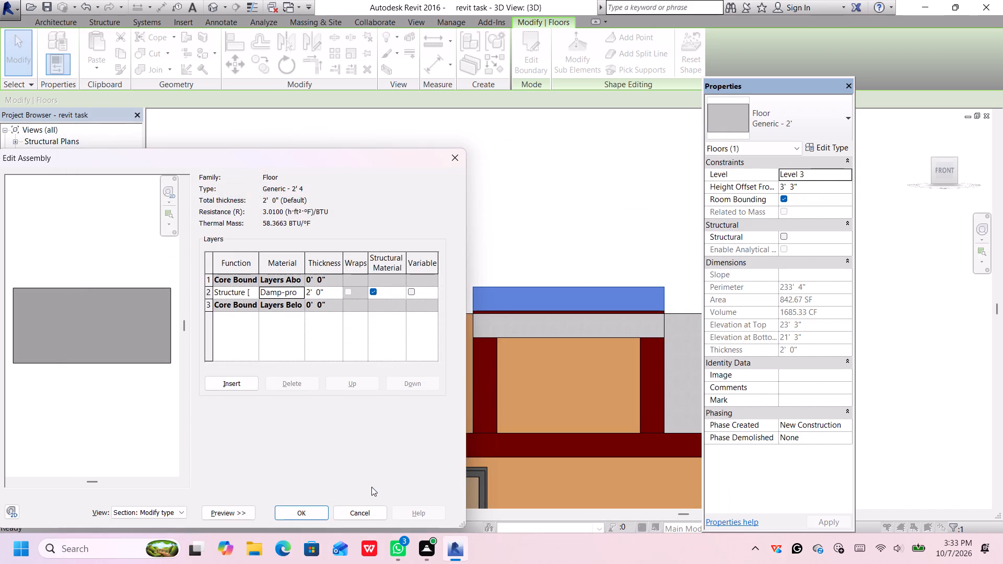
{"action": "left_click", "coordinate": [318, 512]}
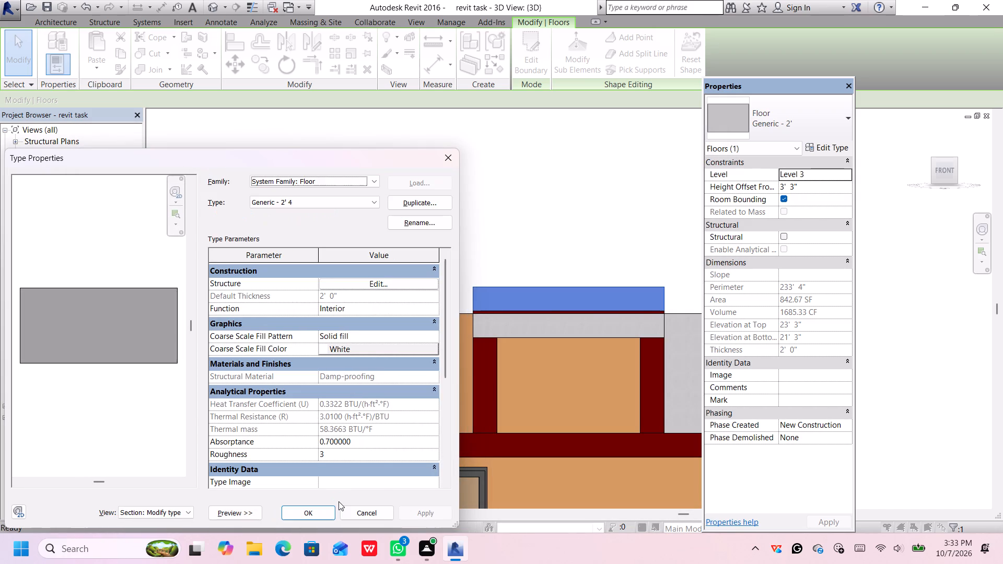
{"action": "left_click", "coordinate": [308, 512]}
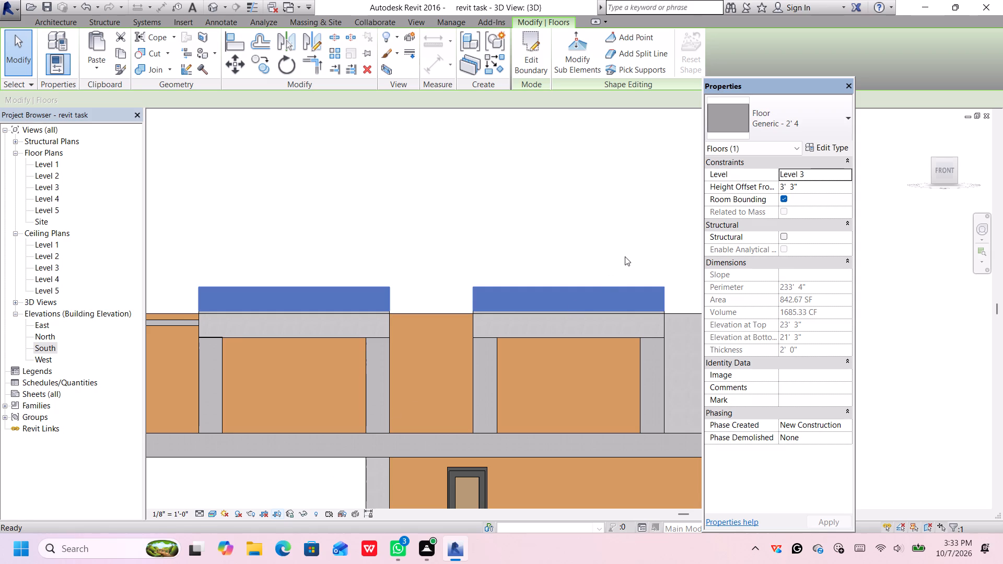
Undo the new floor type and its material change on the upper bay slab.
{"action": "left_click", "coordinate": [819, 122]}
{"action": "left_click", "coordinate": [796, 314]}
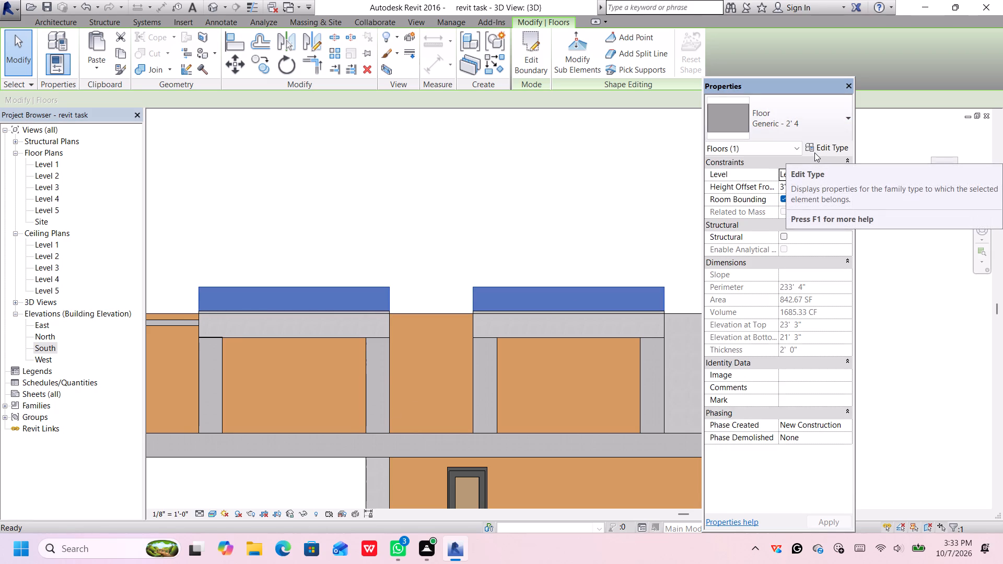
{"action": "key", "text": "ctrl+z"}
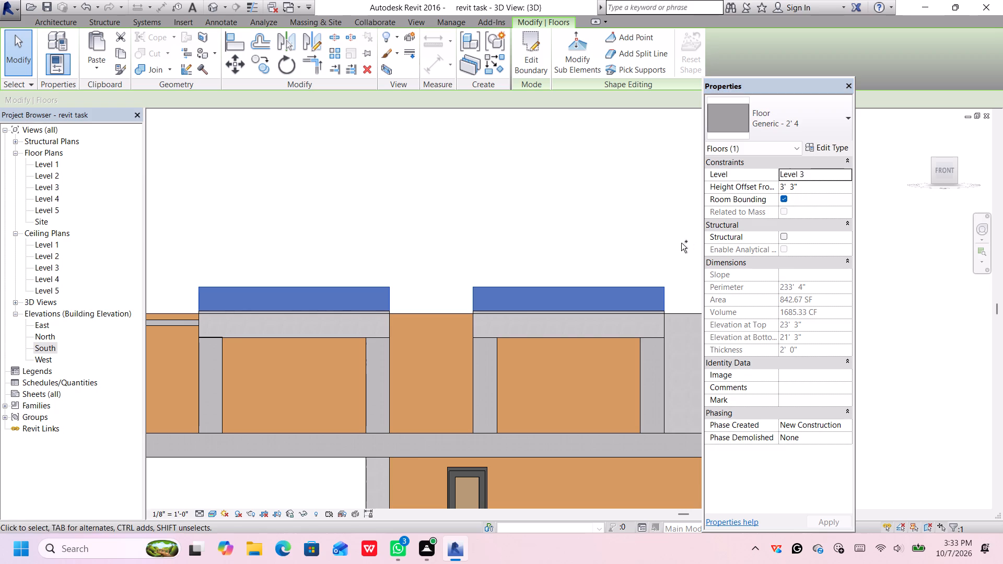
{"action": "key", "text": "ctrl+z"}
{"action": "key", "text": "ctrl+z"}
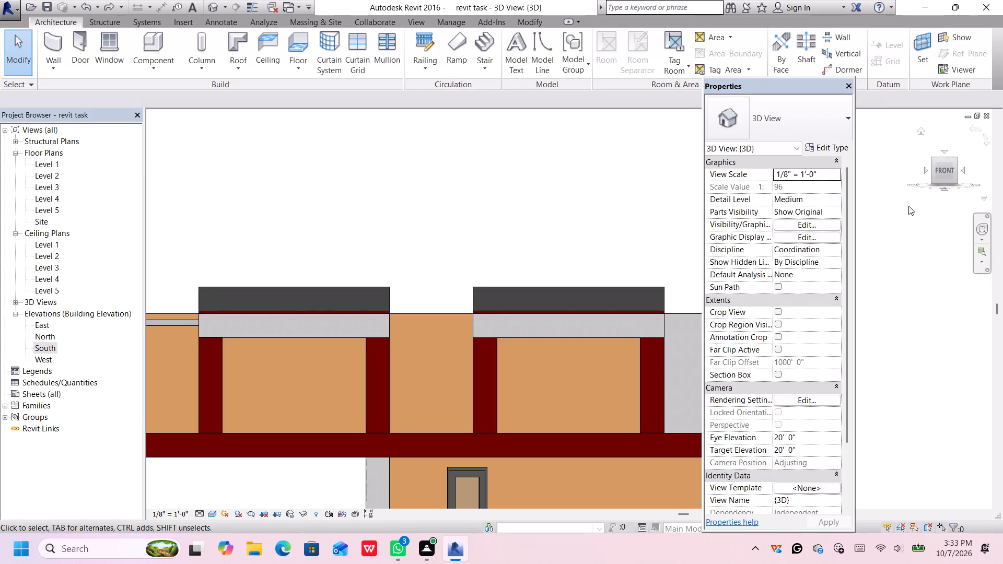
Paint the top faces of the upper bay slabs with Tile, Porcelain, 4in.
{"action": "left_click", "coordinate": [932, 158]}
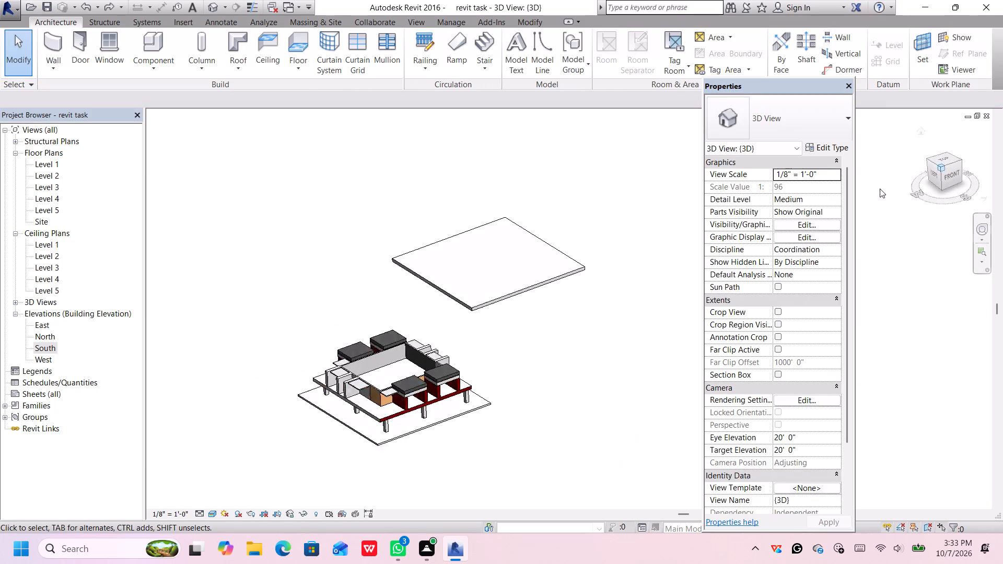
{"action": "scroll", "coordinate": [534, 338], "scroll_direction": "up", "scroll_amount": 4}
{"action": "middle_click_drag", "start_coordinate": [592, 312], "coordinate": [477, 305]}
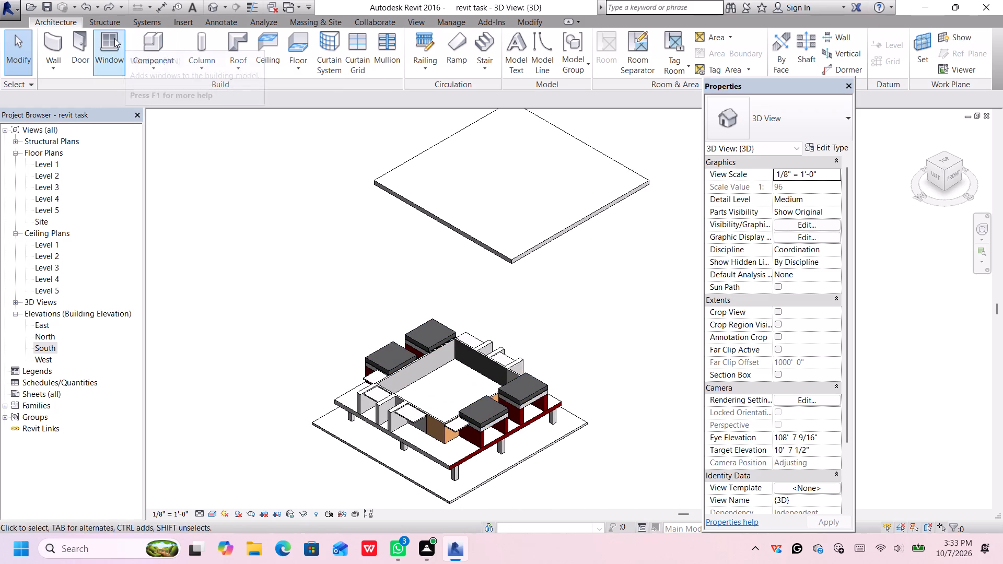
{"action": "left_click", "coordinate": [534, 18]}
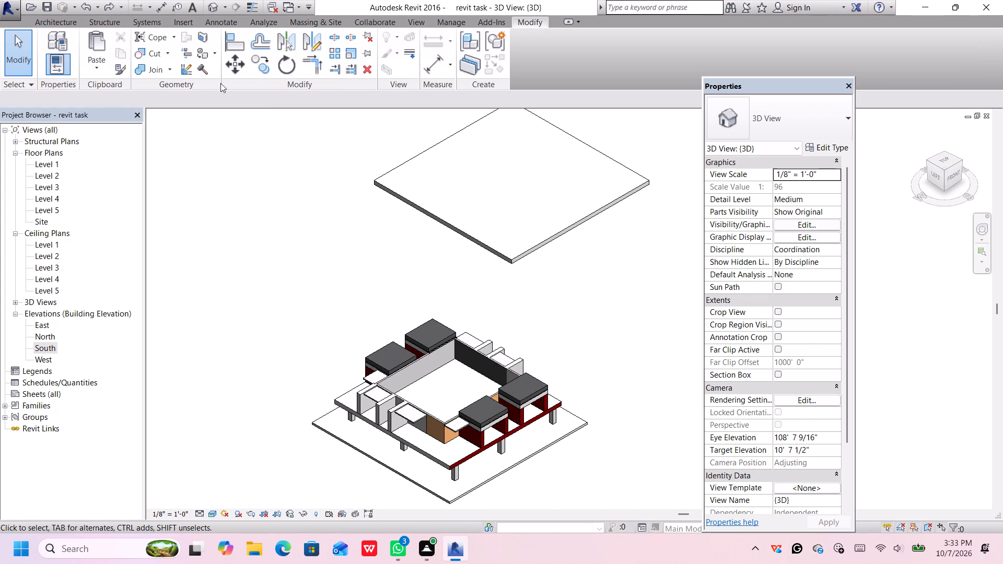
{"action": "left_click", "coordinate": [203, 52]}
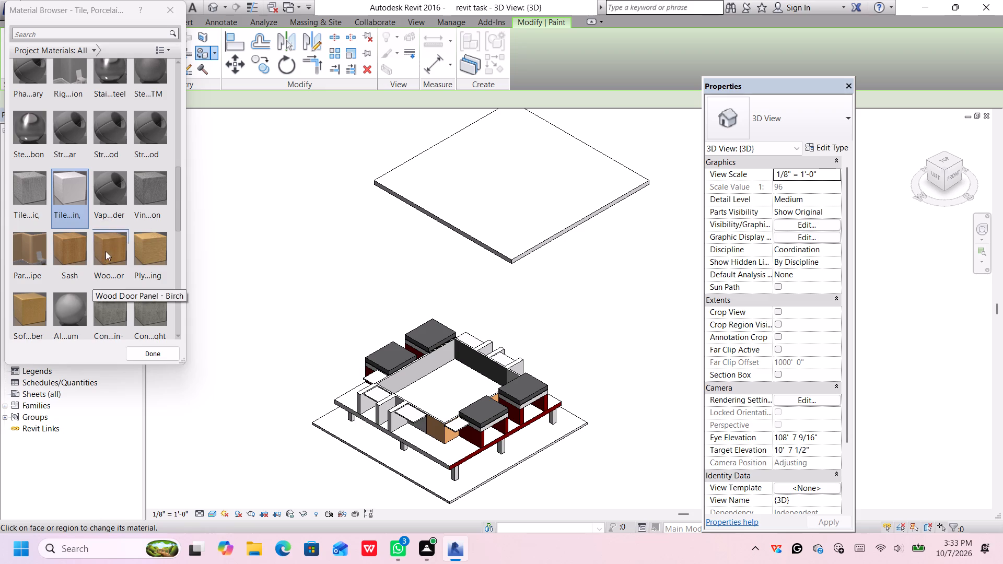
{"action": "scroll", "coordinate": [100, 254], "scroll_direction": "down", "scroll_amount": 5}
{"action": "scroll", "coordinate": [100, 254], "scroll_direction": "up", "scroll_amount": 1}
{"action": "scroll", "coordinate": [100, 254], "scroll_direction": "down", "scroll_amount": 1}
{"action": "scroll", "coordinate": [100, 254], "scroll_direction": "up", "scroll_amount": 3}
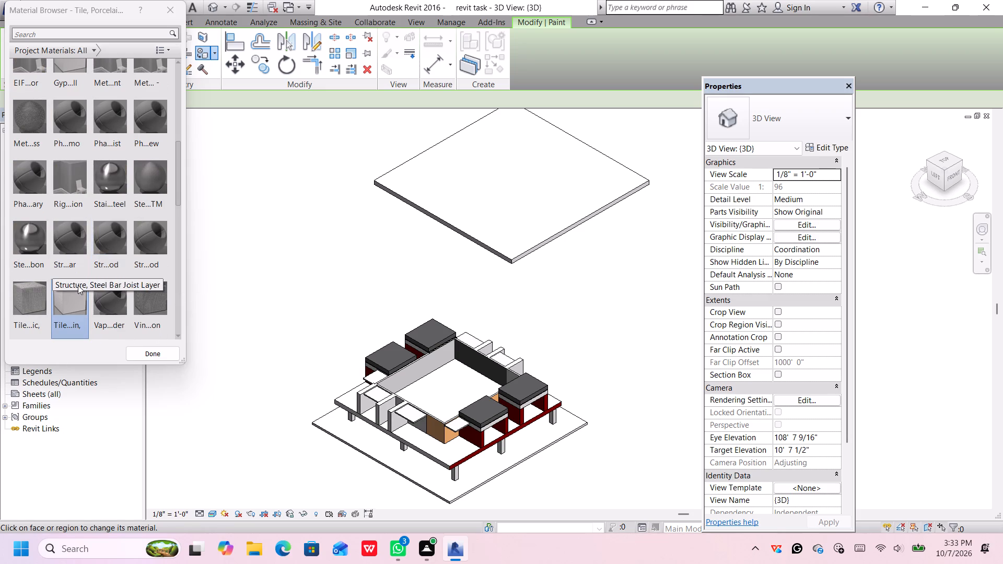
{"action": "left_click", "coordinate": [71, 292]}
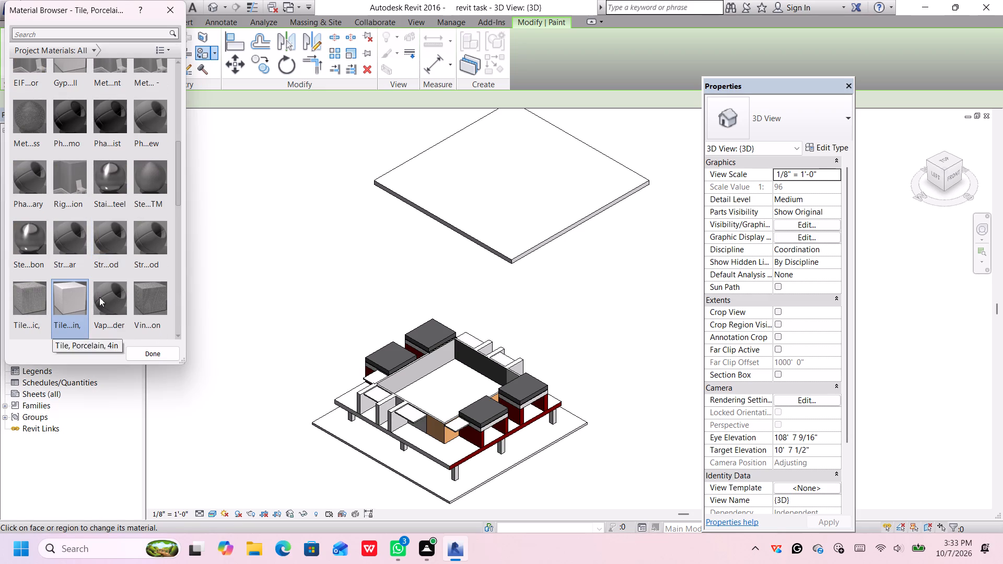
{"action": "scroll", "coordinate": [435, 352], "scroll_direction": "up", "scroll_amount": 6}
{"action": "left_click", "coordinate": [351, 359]}
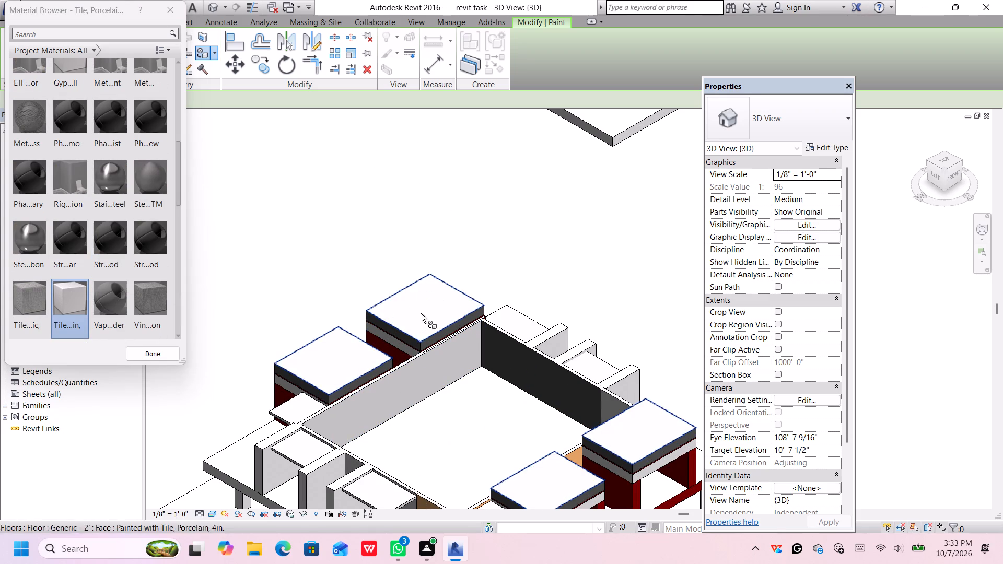
Paint the west edge face of the southwest upper slab with the same porcelain tile.
{"action": "middle_click_drag", "start_coordinate": [485, 417], "coordinate": [449, 332]}
{"action": "scroll", "coordinate": [477, 417], "scroll_direction": "up", "scroll_amount": 2}
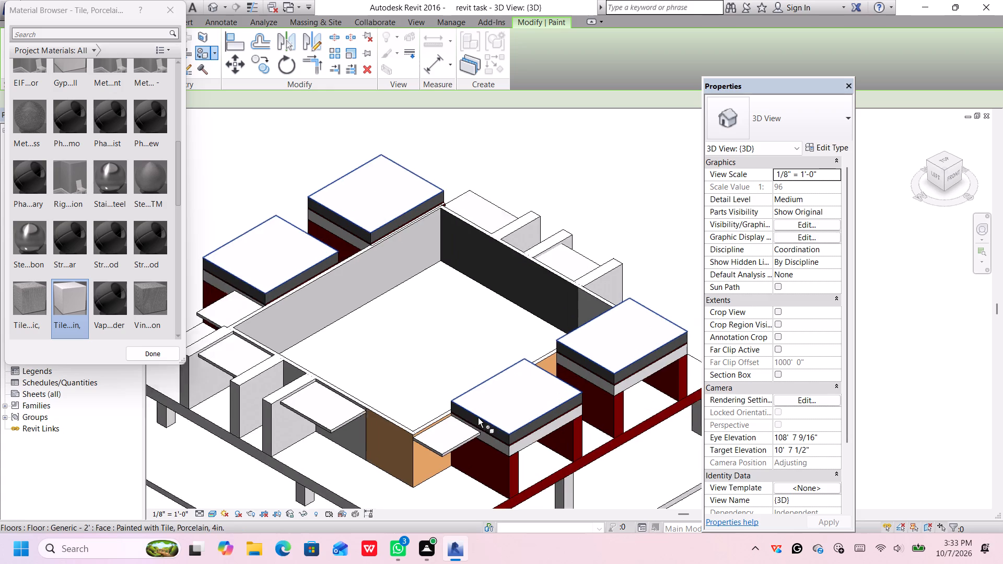
{"action": "scroll", "coordinate": [478, 418], "scroll_direction": "up", "scroll_amount": 2}
{"action": "left_click", "coordinate": [481, 423]}
{"action": "scroll", "coordinate": [516, 415], "scroll_direction": "down", "scroll_amount": 1}
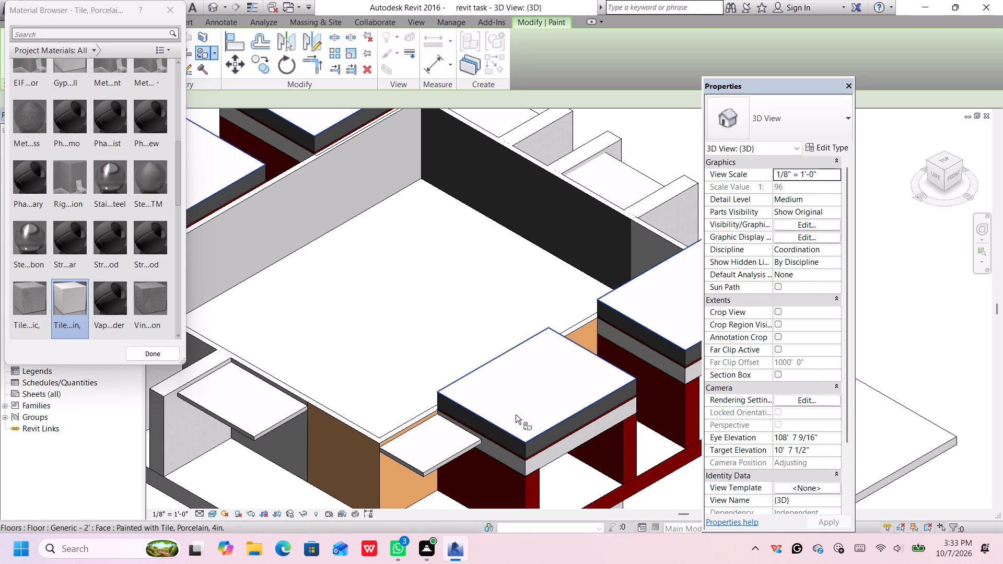
Paint the south-facing edges of both north bay upper slabs with Tile, Porcelain, 4in.
{"action": "scroll", "coordinate": [516, 415], "scroll_direction": "down", "scroll_amount": 1}
{"action": "middle_click_drag", "start_coordinate": [513, 413], "coordinate": [440, 356]}
{"action": "left_click", "coordinate": [958, 164]}
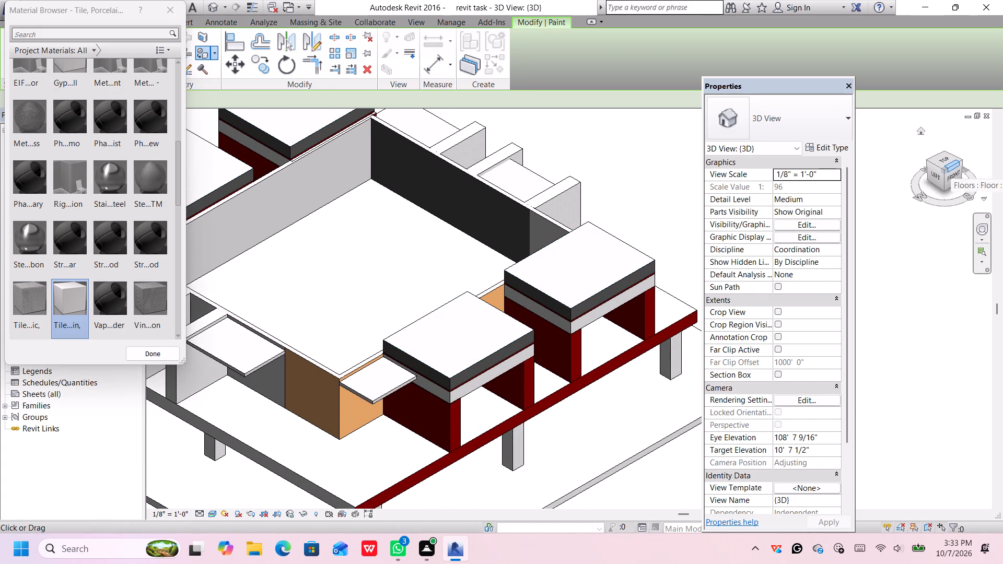
{"action": "scroll", "coordinate": [439, 284], "scroll_direction": "up", "scroll_amount": 1}
{"action": "scroll", "coordinate": [465, 343], "scroll_direction": "up", "scroll_amount": 4}
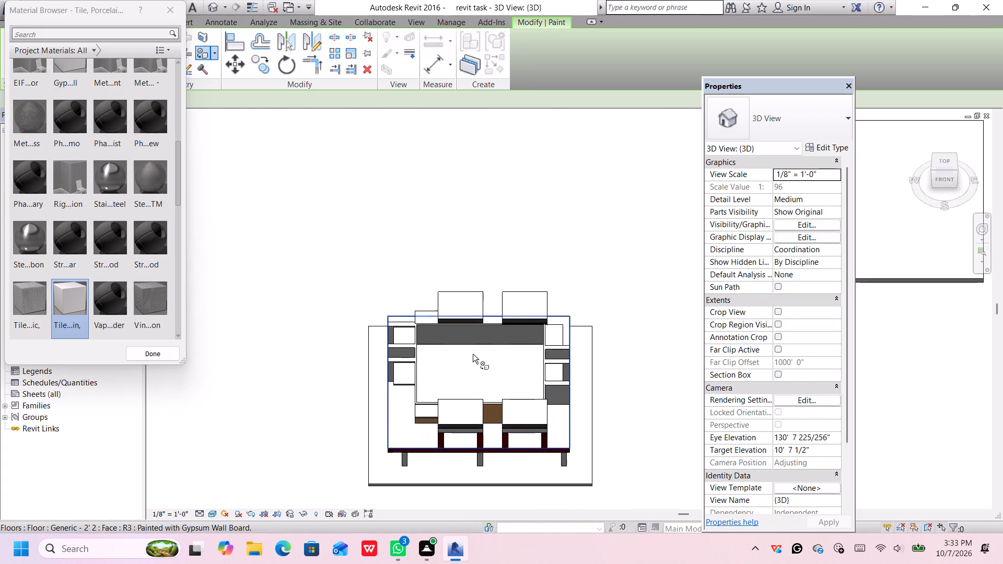
{"action": "scroll", "coordinate": [471, 344], "scroll_direction": "up", "scroll_amount": 9}
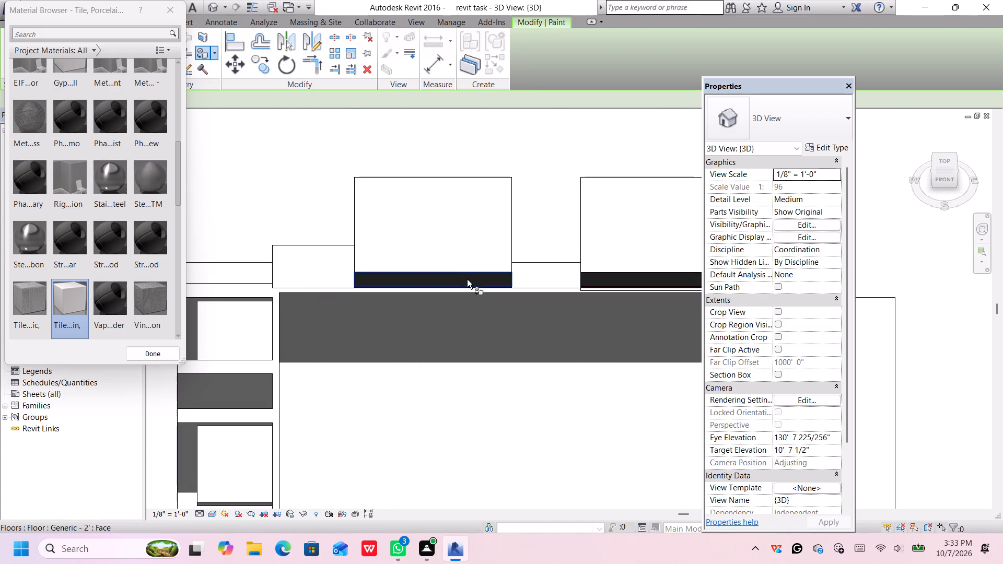
{"action": "scroll", "coordinate": [467, 282], "scroll_direction": "up", "scroll_amount": 6}
{"action": "left_click", "coordinate": [471, 280]}
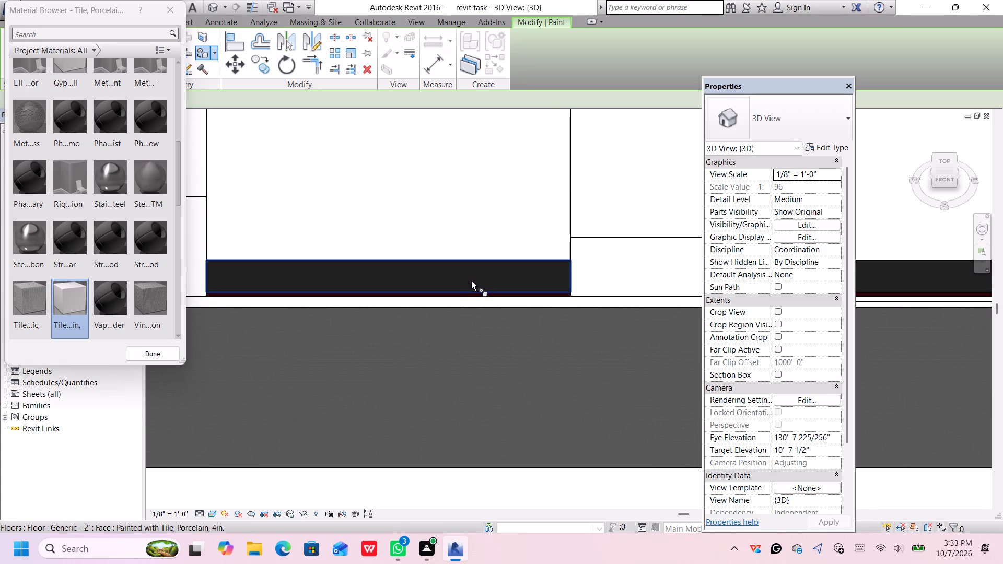
{"action": "scroll", "coordinate": [524, 292], "scroll_direction": "down", "scroll_amount": 1}
{"action": "middle_click_drag", "start_coordinate": [524, 292], "coordinate": [0, 308]}
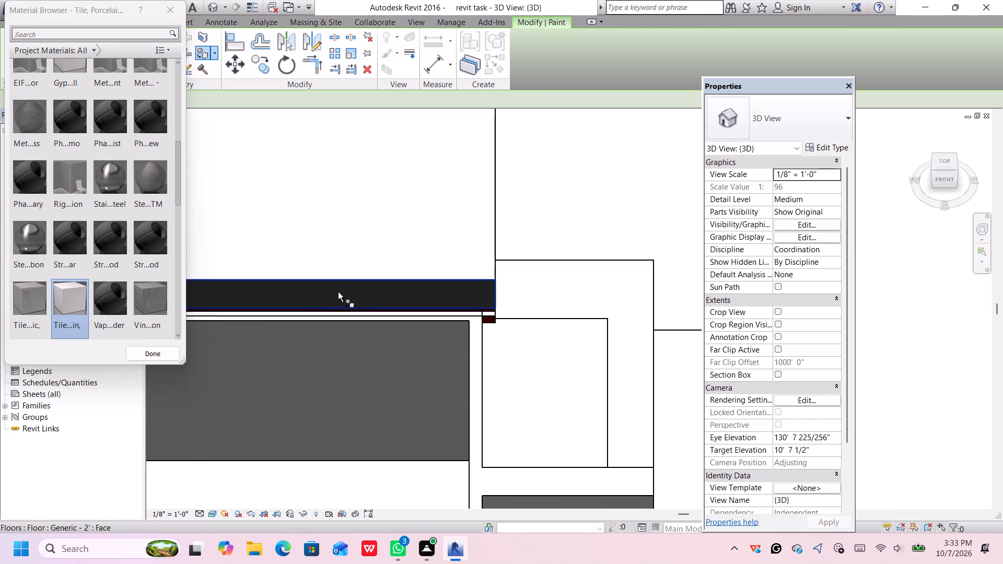
{"action": "left_click", "coordinate": [338, 293]}
Paint the south-facing edges of both south bay upper slabs with Tile, Porcelain, 4in.
{"action": "scroll", "coordinate": [339, 296], "scroll_direction": "down", "scroll_amount": 7}
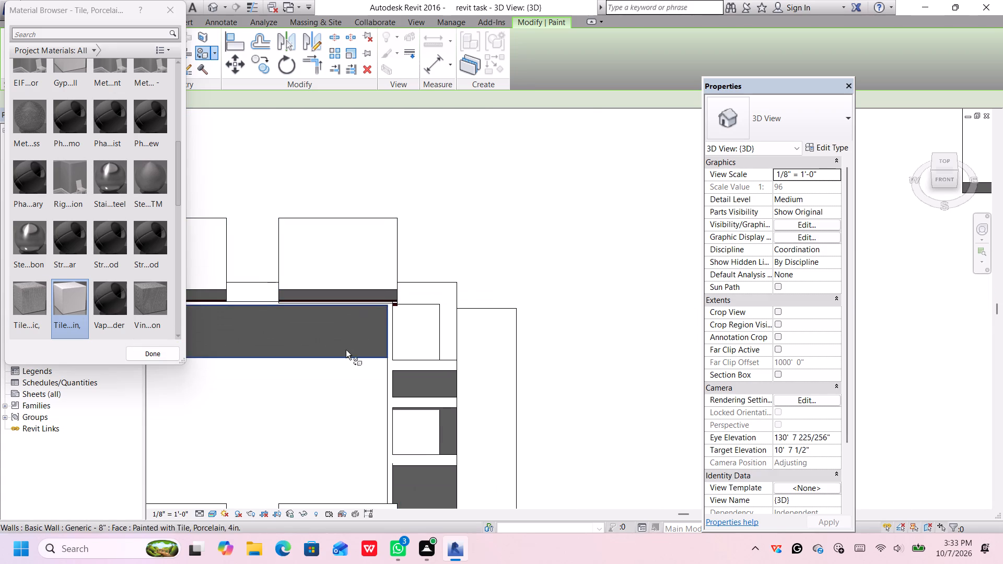
{"action": "middle_click_drag", "start_coordinate": [346, 350], "coordinate": [457, 209]}
{"action": "middle_click_drag", "start_coordinate": [400, 405], "coordinate": [408, 326]}
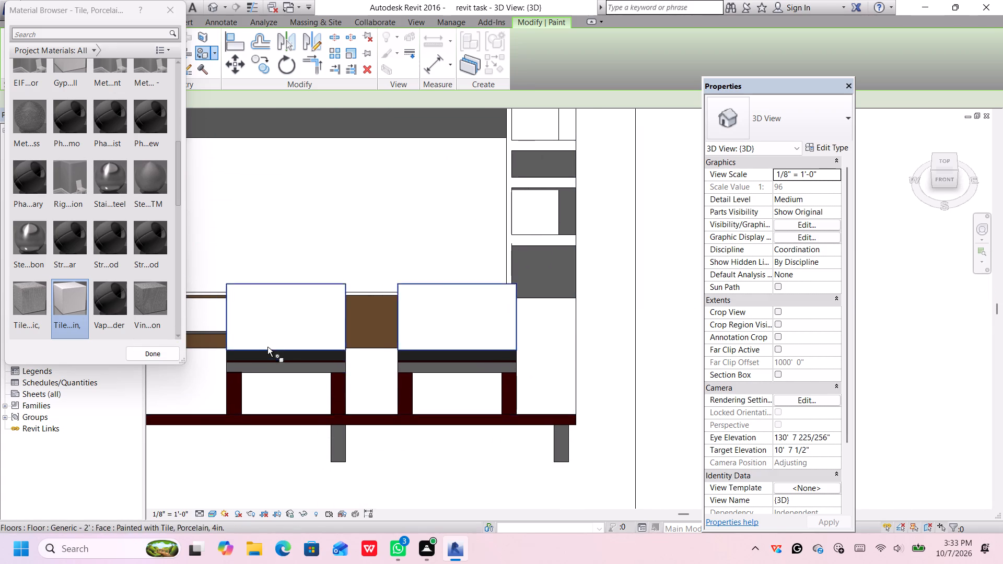
{"action": "scroll", "coordinate": [267, 347], "scroll_direction": "up", "scroll_amount": 7}
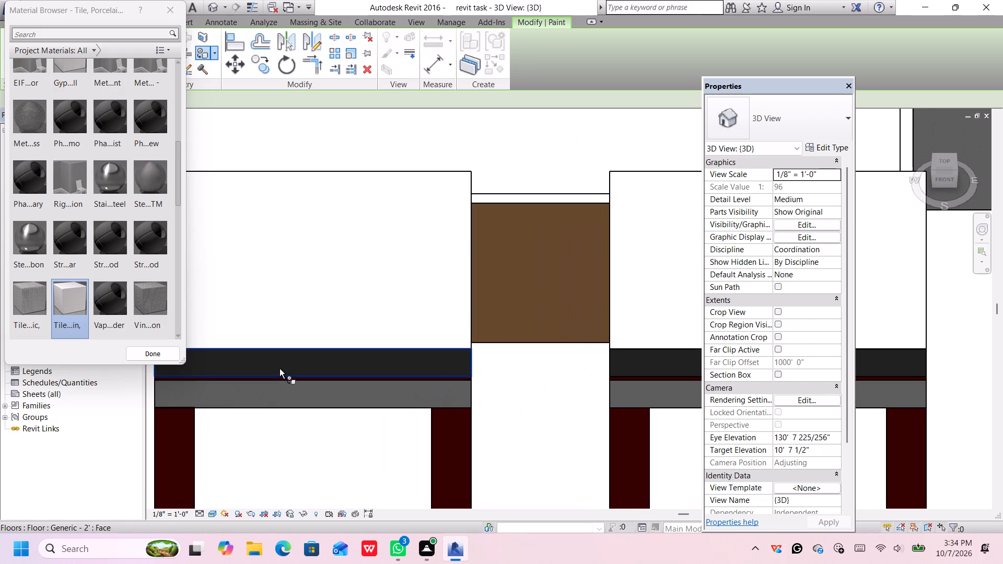
{"action": "left_click", "coordinate": [279, 369]}
{"action": "scroll", "coordinate": [407, 393], "scroll_direction": "down", "scroll_amount": 1}
{"action": "middle_click_drag", "start_coordinate": [408, 392], "coordinate": [278, 389]}
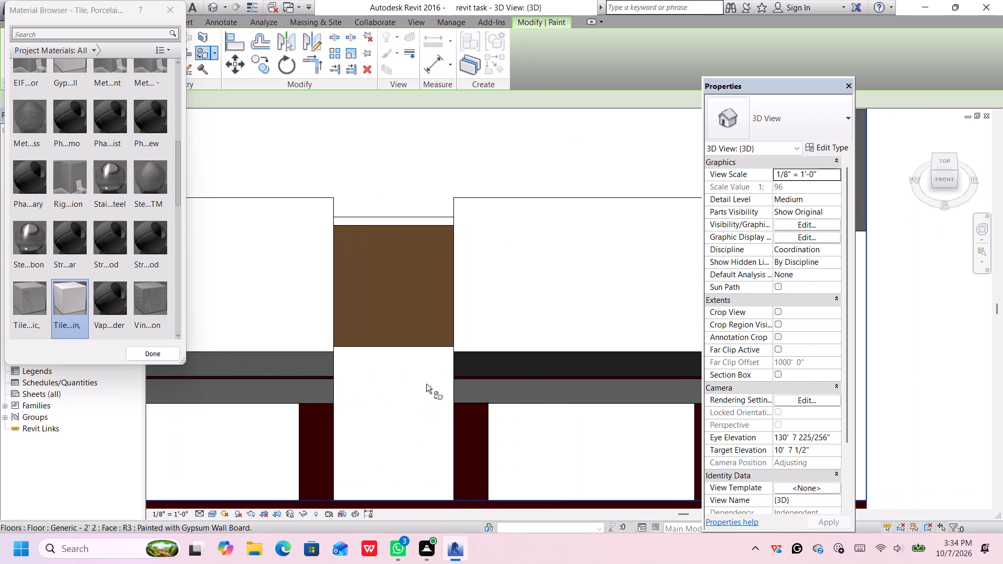
{"action": "left_click", "coordinate": [530, 368]}
{"action": "middle_click_drag", "start_coordinate": [532, 364], "coordinate": [379, 391]}
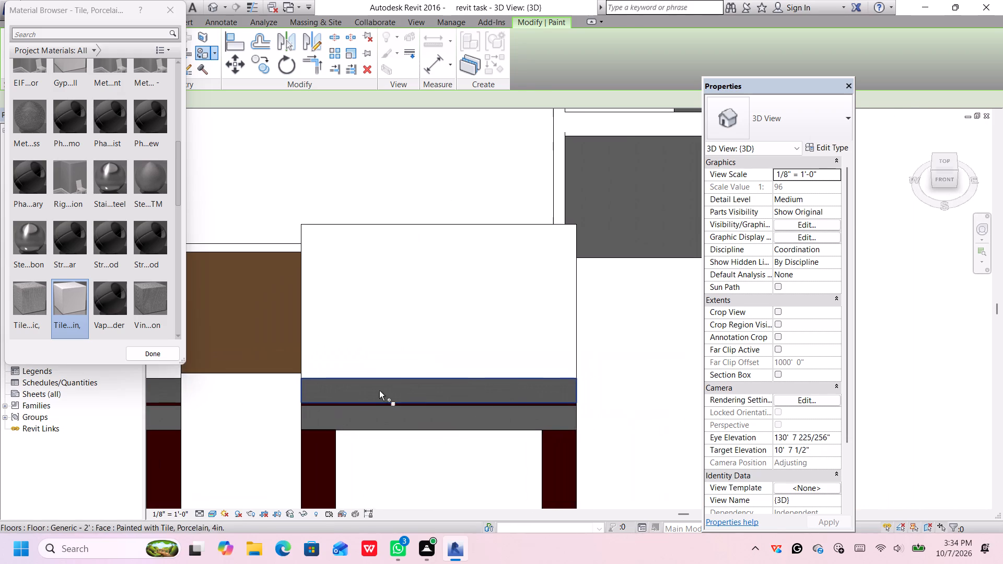
{"action": "scroll", "coordinate": [396, 381], "scroll_direction": "down", "scroll_amount": 3}
{"action": "scroll", "coordinate": [516, 352], "scroll_direction": "down", "scroll_amount": 6}
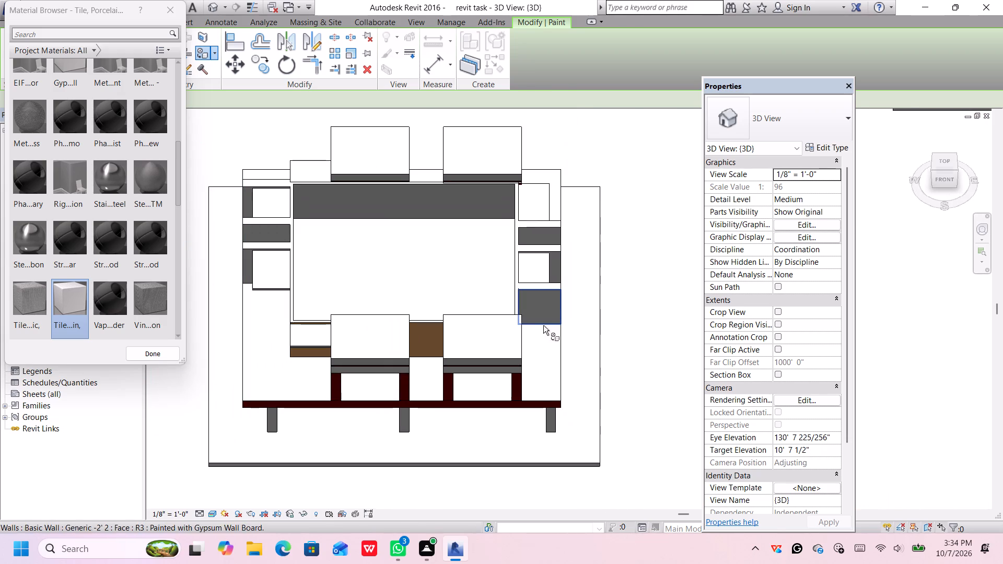
Paint the east-facing edges of the northeast and southeast upper slabs with Tile, Porcelain, 4in.
{"action": "left_click", "coordinate": [956, 169]}
{"action": "scroll", "coordinate": [511, 291], "scroll_direction": "up", "scroll_amount": 2}
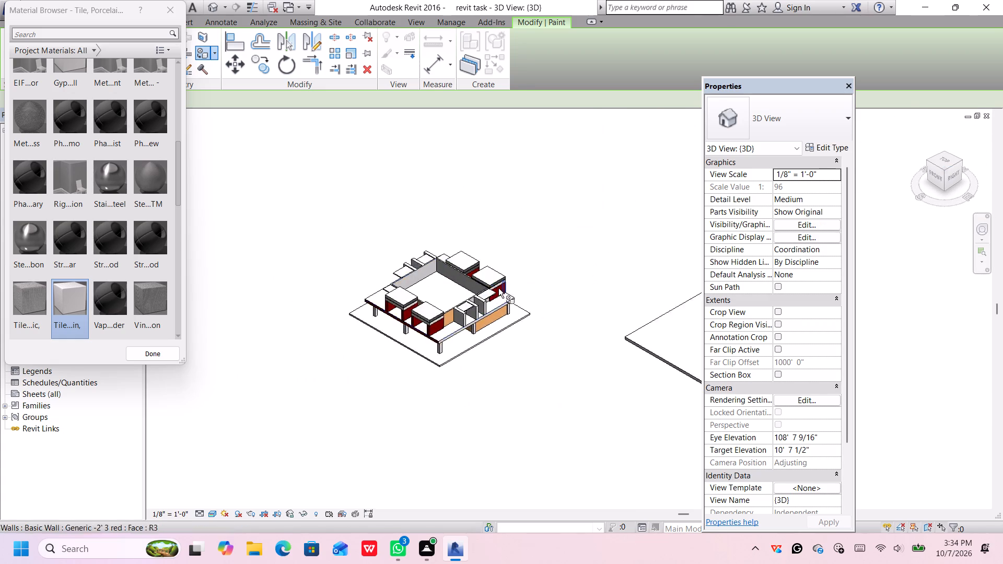
{"action": "scroll", "coordinate": [498, 288], "scroll_direction": "up", "scroll_amount": 17}
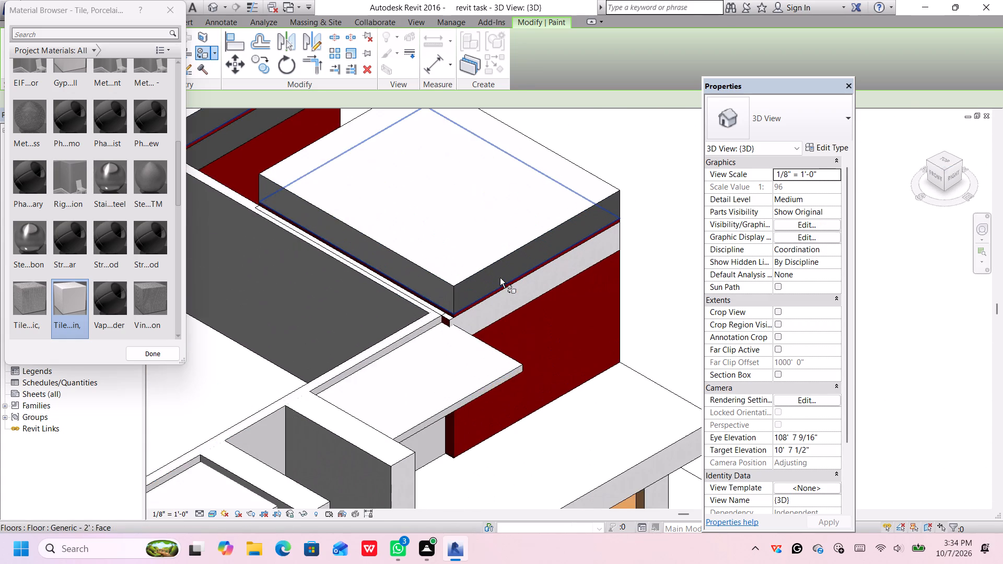
{"action": "left_click", "coordinate": [500, 277]}
{"action": "scroll", "coordinate": [499, 280], "scroll_direction": "down", "scroll_amount": 5}
{"action": "middle_click_drag", "start_coordinate": [481, 299], "coordinate": [577, 237]}
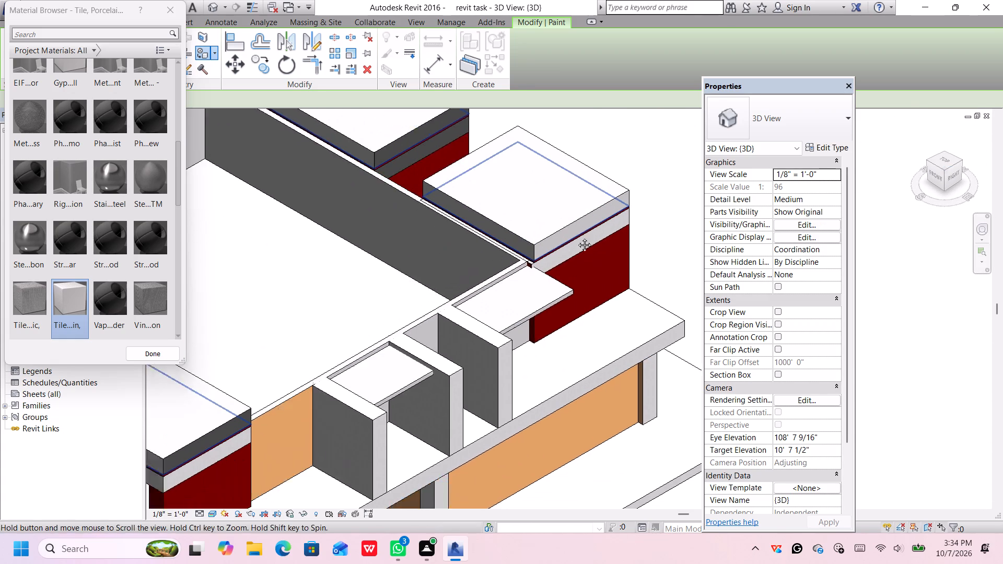
{"action": "middle_click_drag", "start_coordinate": [577, 237], "coordinate": [601, 216]}
{"action": "scroll", "coordinate": [270, 400], "scroll_direction": "up", "scroll_amount": 4}
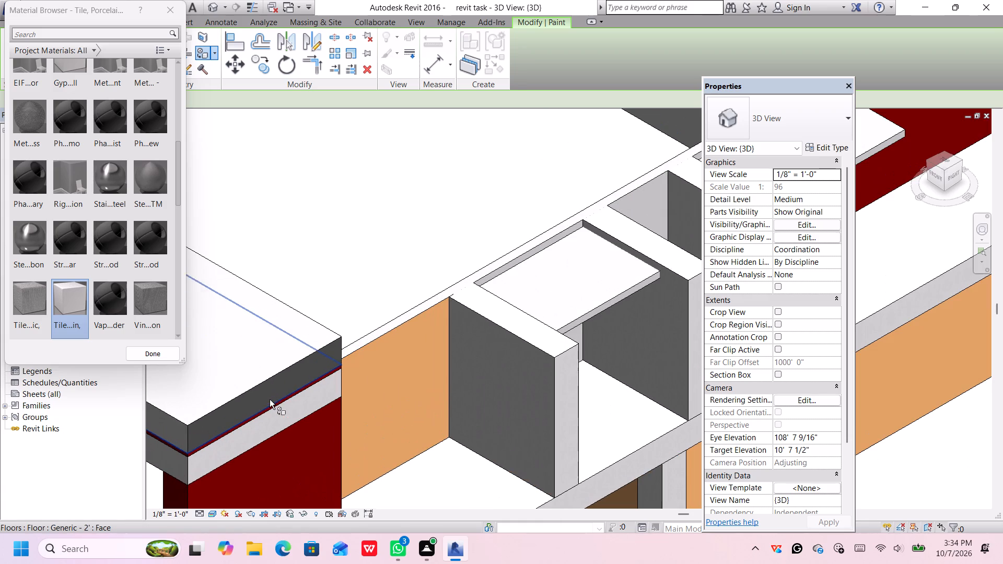
{"action": "left_click", "coordinate": [268, 396]}
{"action": "scroll", "coordinate": [314, 328], "scroll_direction": "down", "scroll_amount": 9}
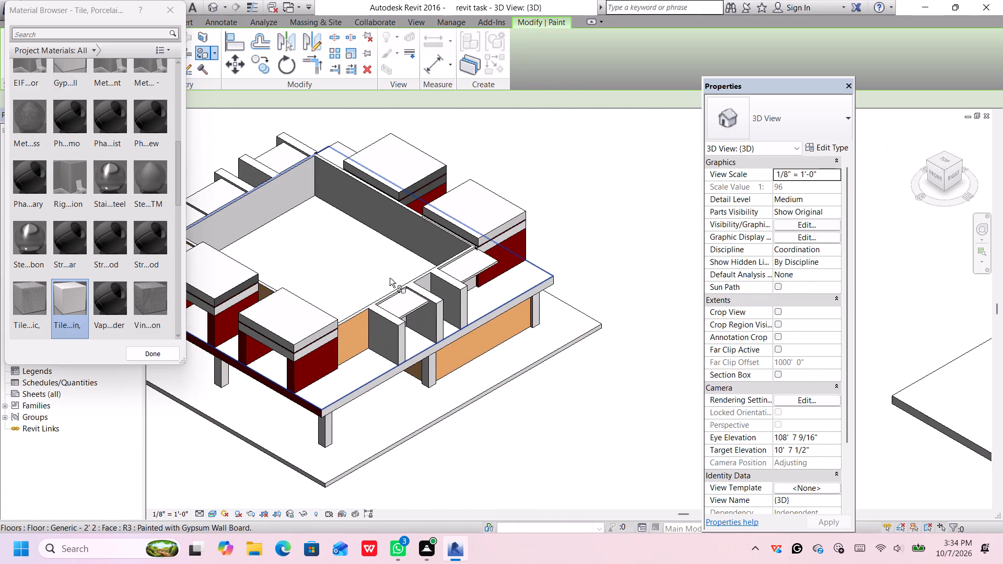
Paint the east edges of the southwest and northwest upper slabs, including the layer below the northwest one, with Tile, Porcelain, 4in.
{"action": "middle_click_drag", "start_coordinate": [391, 280], "coordinate": [436, 318]}
{"action": "scroll", "coordinate": [293, 326], "scroll_direction": "up", "scroll_amount": 4}
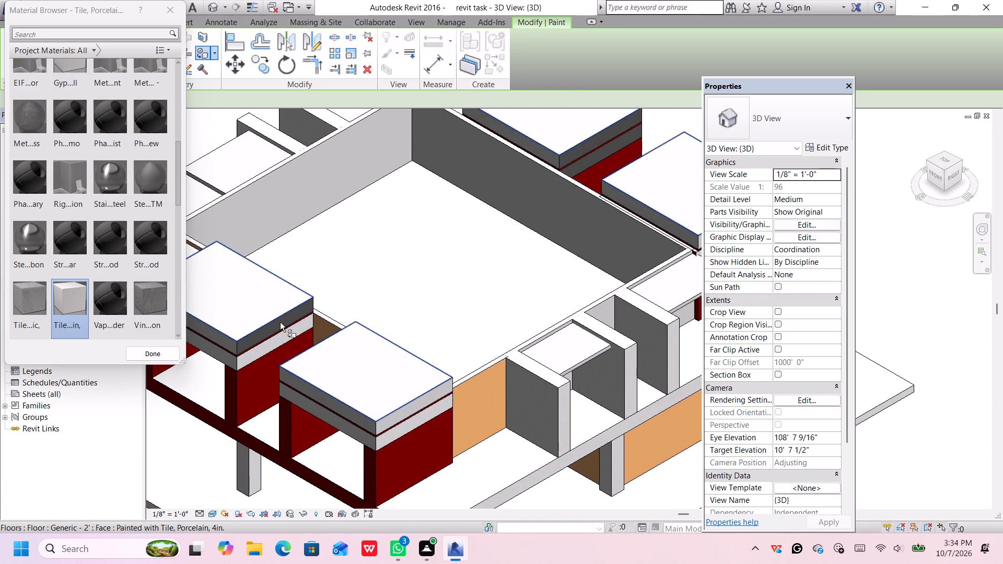
{"action": "scroll", "coordinate": [280, 323], "scroll_direction": "up", "scroll_amount": 4}
{"action": "left_click", "coordinate": [280, 323]}
{"action": "scroll", "coordinate": [445, 234], "scroll_direction": "down", "scroll_amount": 5}
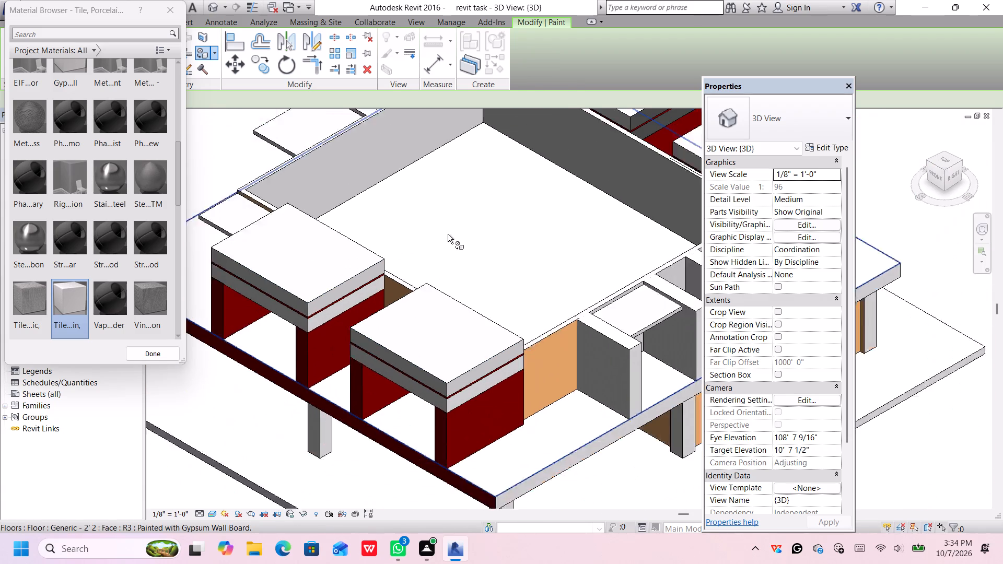
{"action": "middle_click_drag", "start_coordinate": [538, 202], "coordinate": [428, 307]}
{"action": "scroll", "coordinate": [546, 230], "scroll_direction": "up", "scroll_amount": 3}
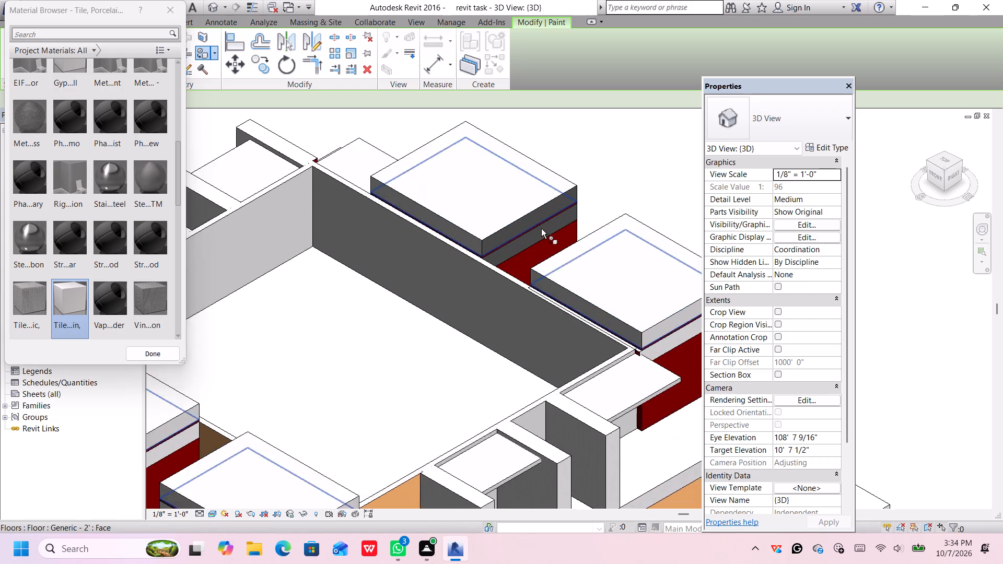
{"action": "scroll", "coordinate": [541, 229], "scroll_direction": "up", "scroll_amount": 6}
{"action": "left_click", "coordinate": [532, 213]}
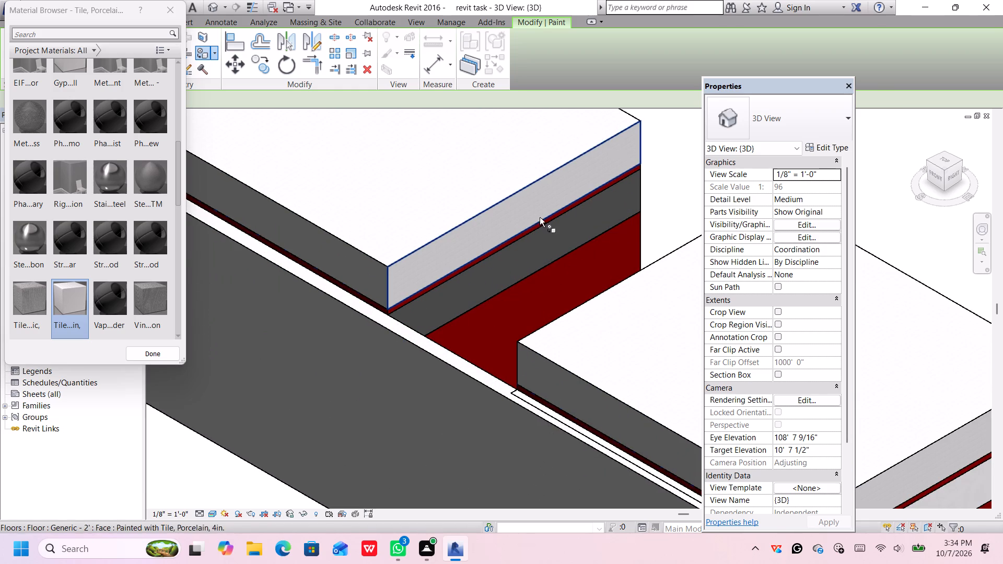
{"action": "left_click", "coordinate": [546, 237]}
{"action": "scroll", "coordinate": [565, 241], "scroll_direction": "down", "scroll_amount": 9}
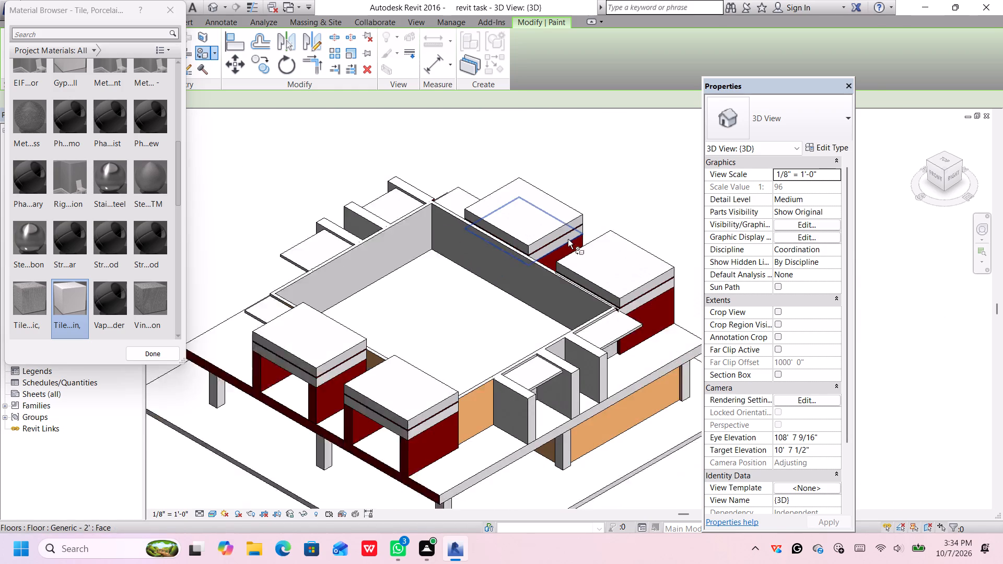
{"action": "scroll", "coordinate": [568, 239], "scroll_direction": "down", "scroll_amount": 3}
{"action": "middle_click_drag", "start_coordinate": [669, 255], "coordinate": [639, 242]}
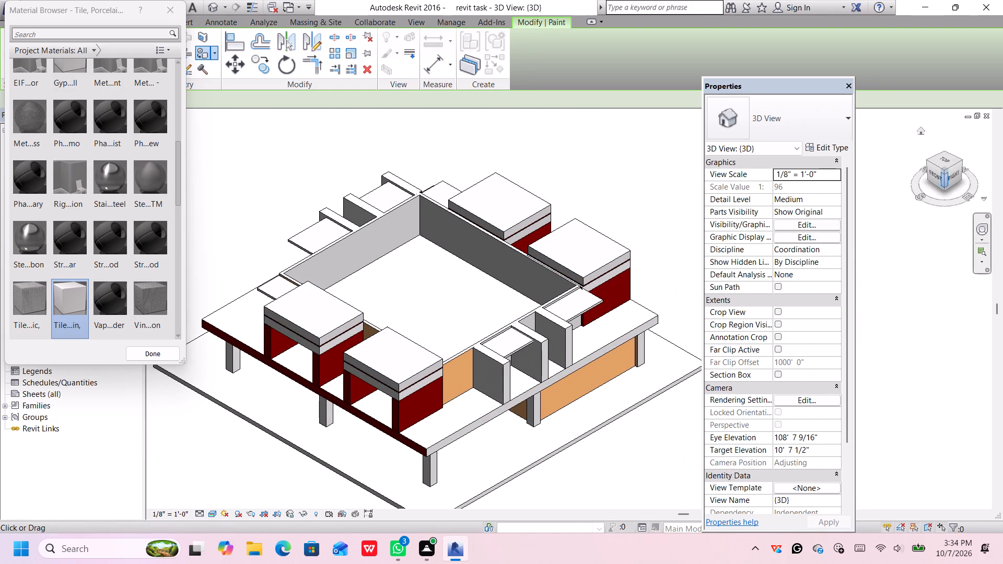
Paint the north-facing edges of both north bay upper slabs with Tile, Porcelain, 4in.
{"action": "left_click", "coordinate": [960, 164]}
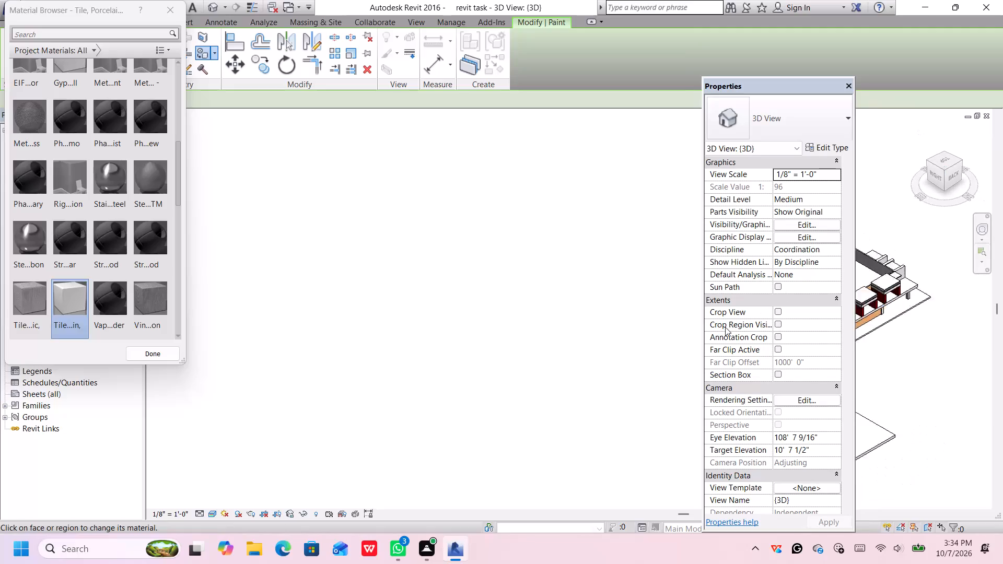
{"action": "scroll", "coordinate": [609, 287], "scroll_direction": "up", "scroll_amount": 7}
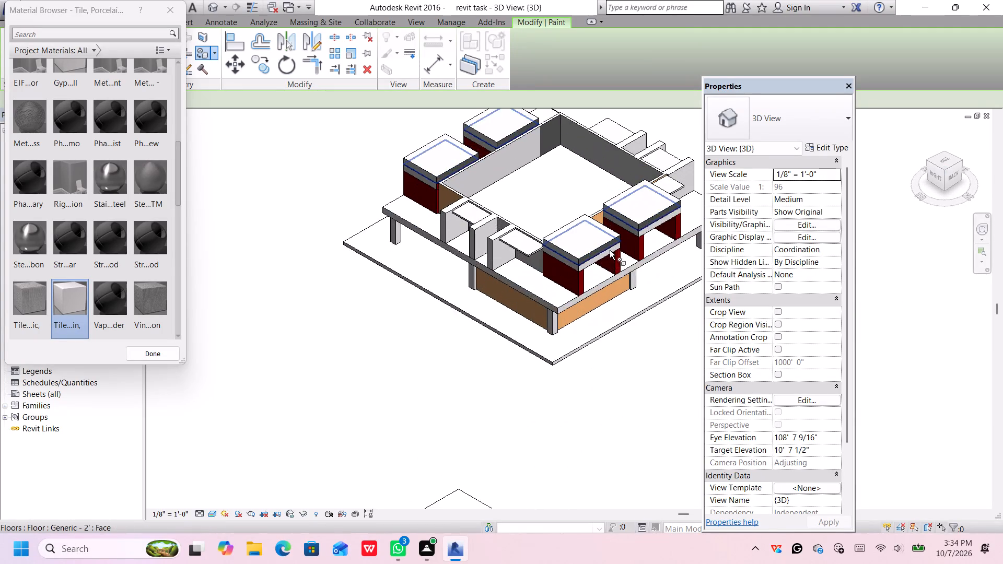
{"action": "scroll", "coordinate": [612, 249], "scroll_direction": "up", "scroll_amount": 10}
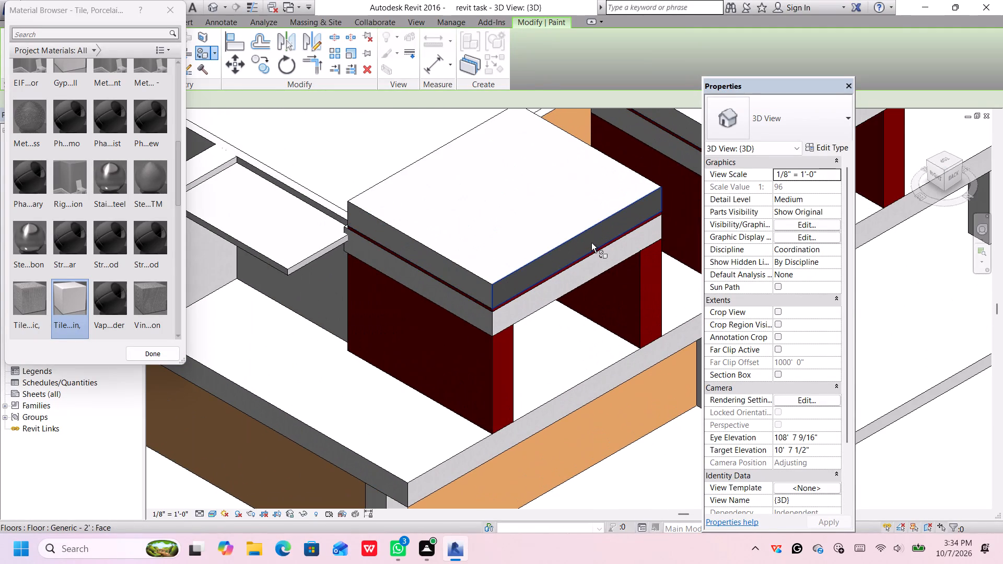
{"action": "scroll", "coordinate": [591, 244], "scroll_direction": "up", "scroll_amount": 5}
{"action": "left_click", "coordinate": [591, 239]}
{"action": "scroll", "coordinate": [586, 257], "scroll_direction": "down", "scroll_amount": 4}
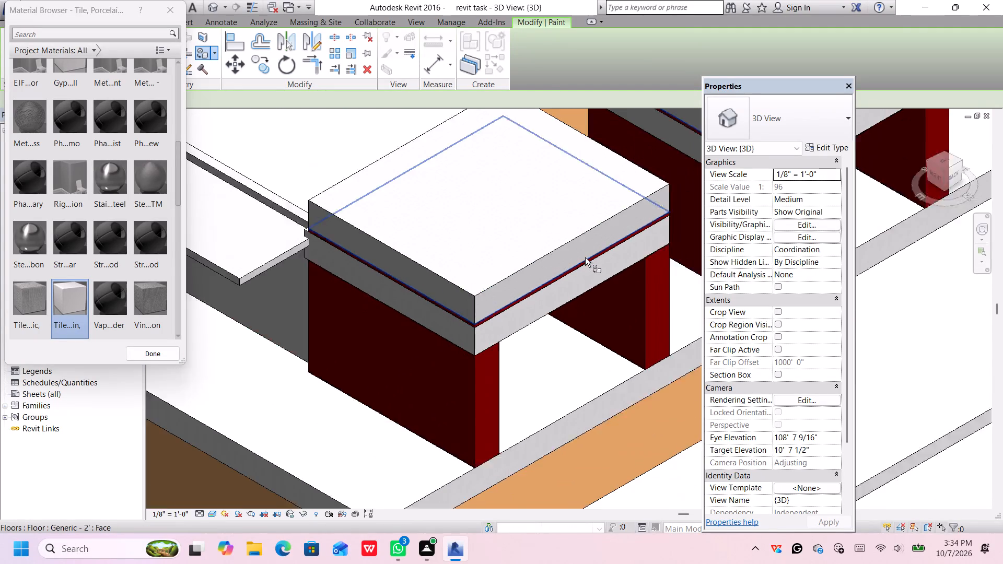
{"action": "scroll", "coordinate": [585, 257], "scroll_direction": "down", "scroll_amount": 2}
{"action": "middle_click_drag", "start_coordinate": [584, 257], "coordinate": [252, 305]}
{"action": "scroll", "coordinate": [398, 222], "scroll_direction": "up", "scroll_amount": 4}
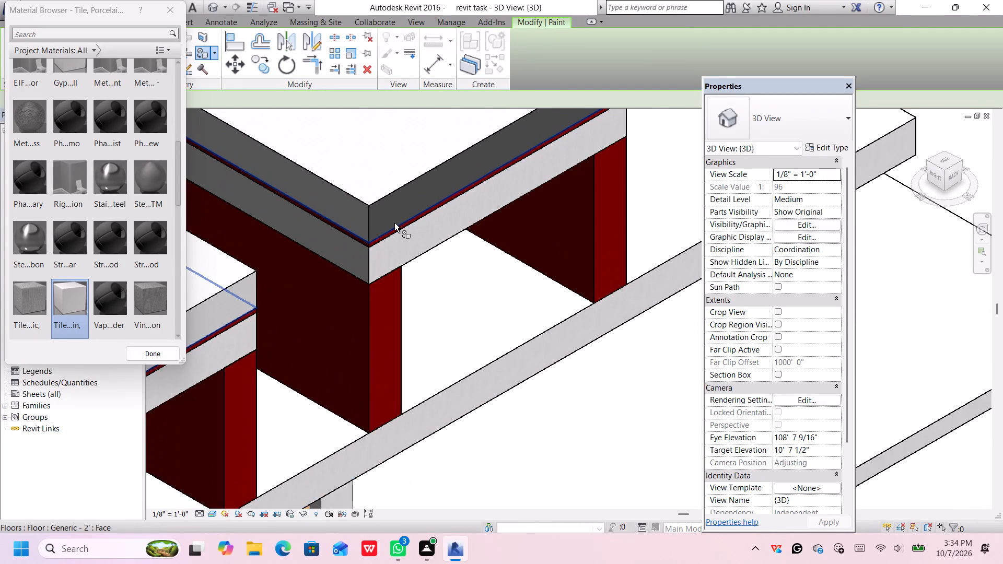
{"action": "scroll", "coordinate": [394, 224], "scroll_direction": "up", "scroll_amount": 4}
{"action": "left_click", "coordinate": [397, 210]}
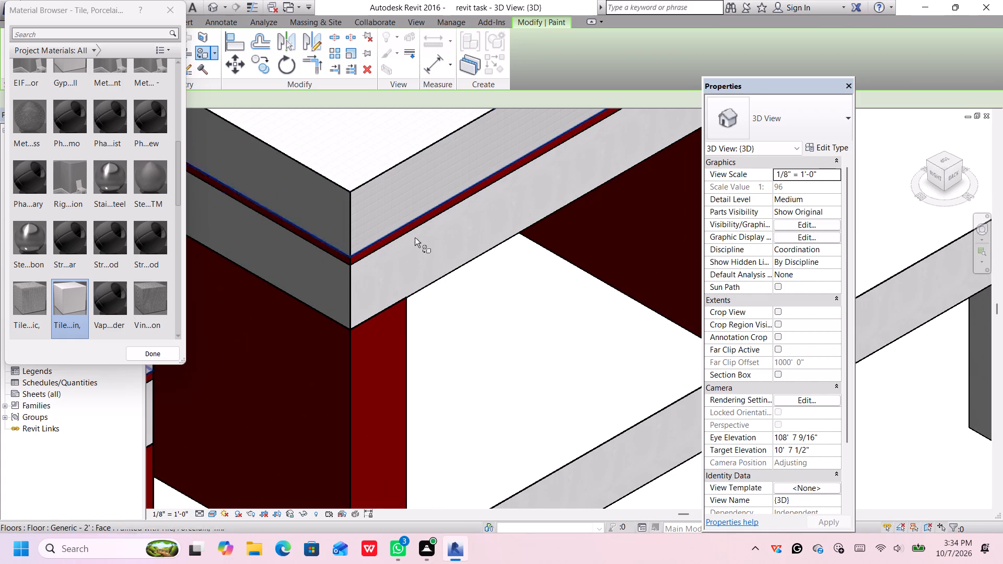
{"action": "scroll", "coordinate": [416, 240], "scroll_direction": "down", "scroll_amount": 1}
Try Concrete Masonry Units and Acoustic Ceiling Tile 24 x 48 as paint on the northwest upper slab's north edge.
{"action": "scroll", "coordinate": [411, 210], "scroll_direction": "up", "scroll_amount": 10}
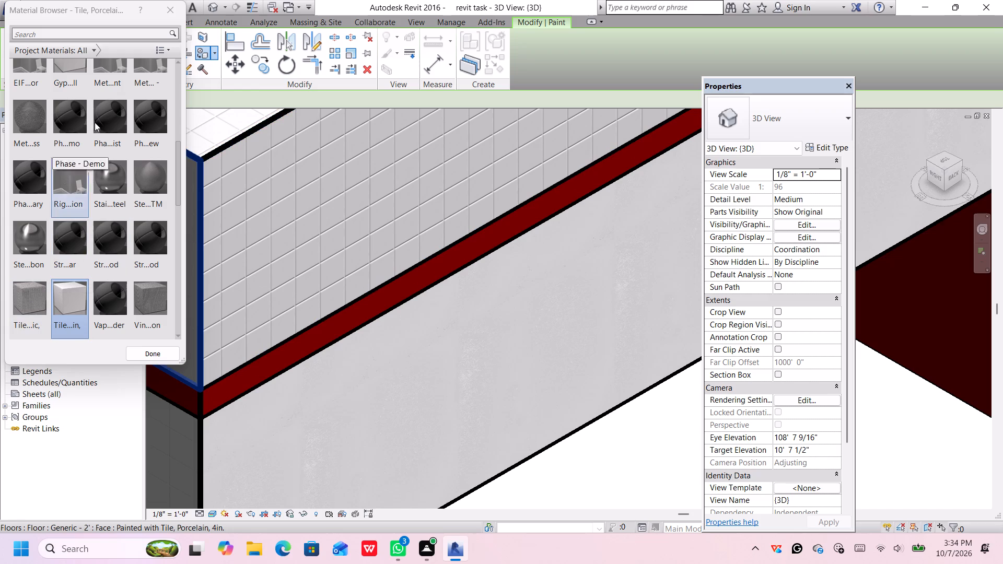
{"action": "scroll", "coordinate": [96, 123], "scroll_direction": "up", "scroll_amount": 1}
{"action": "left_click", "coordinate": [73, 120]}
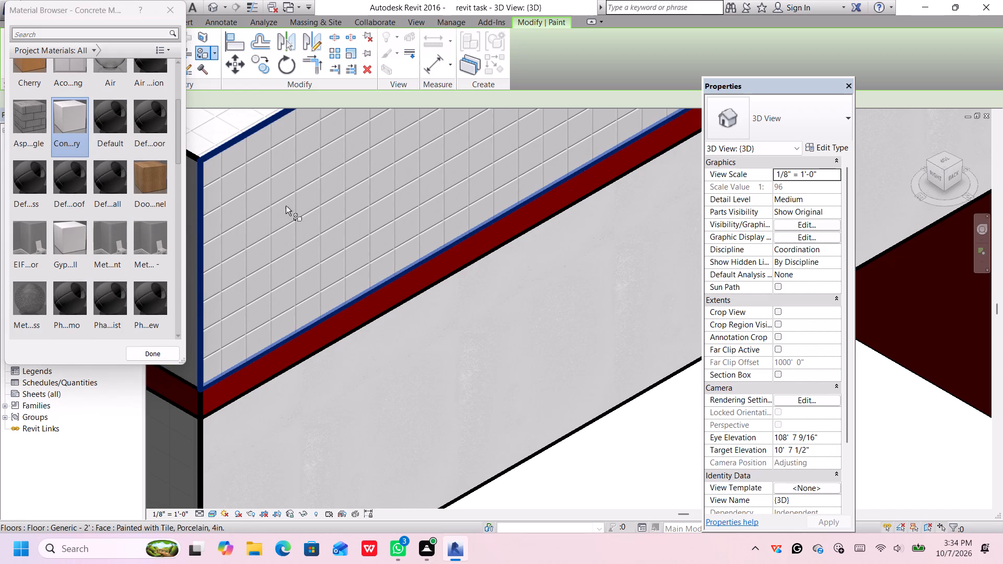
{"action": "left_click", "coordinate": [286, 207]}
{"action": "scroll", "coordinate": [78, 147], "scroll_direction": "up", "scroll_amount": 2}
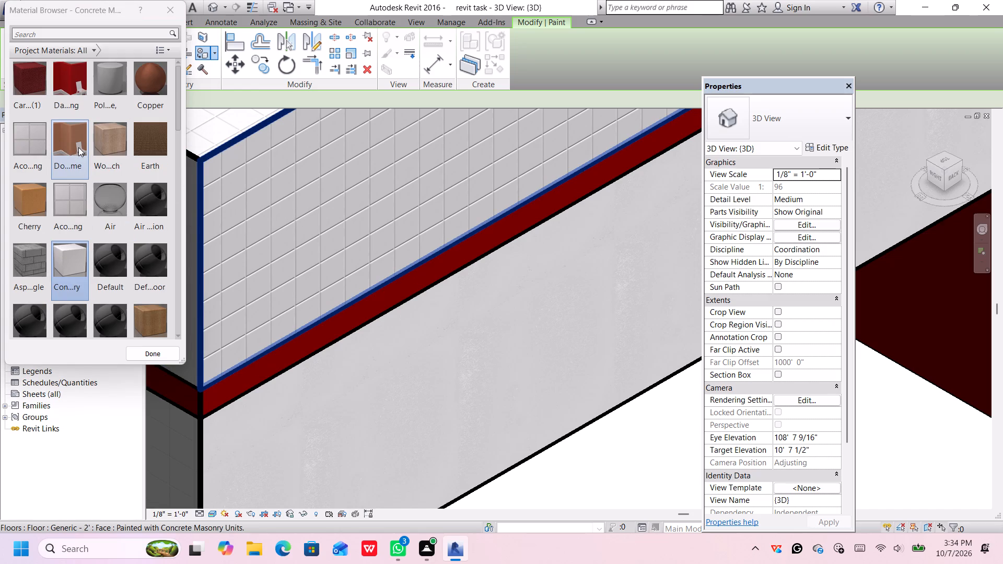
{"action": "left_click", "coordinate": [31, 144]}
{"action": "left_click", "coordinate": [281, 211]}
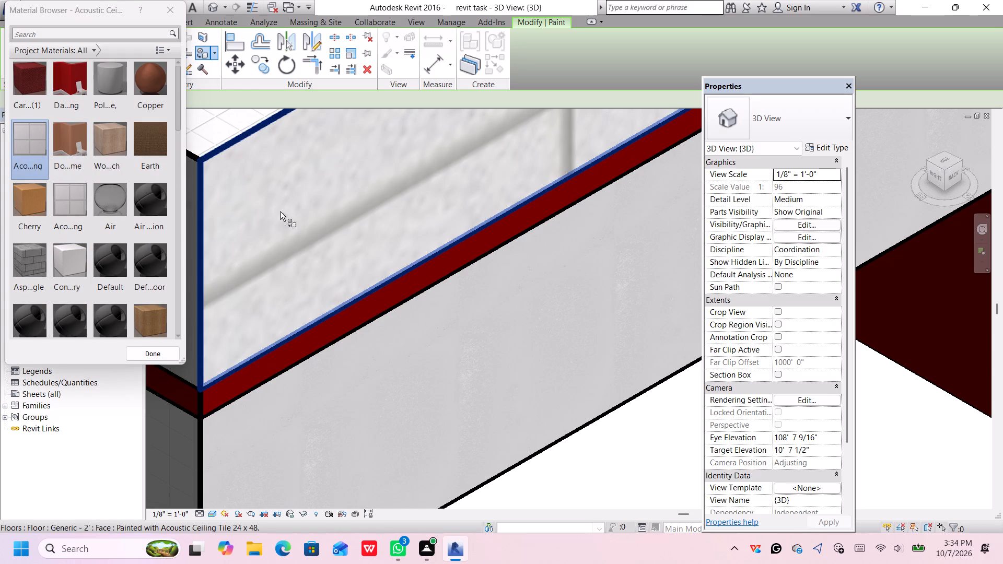
Paint the northwest upper slab's north edge with Polyvinyl Chloride, Rigid.
{"action": "left_click", "coordinate": [111, 69]}
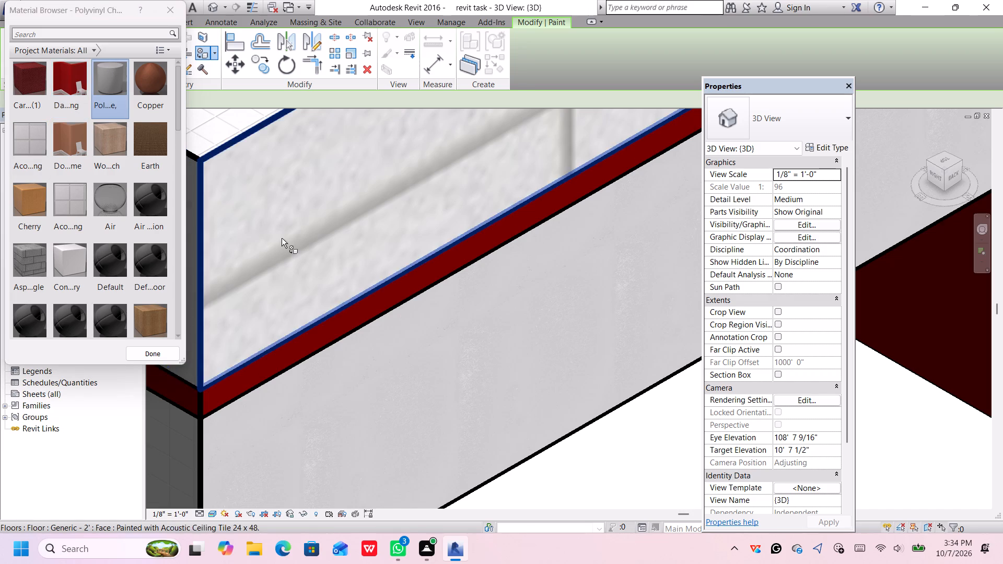
{"action": "left_click", "coordinate": [282, 238]}
{"action": "scroll", "coordinate": [86, 214], "scroll_direction": "up", "scroll_amount": 5}
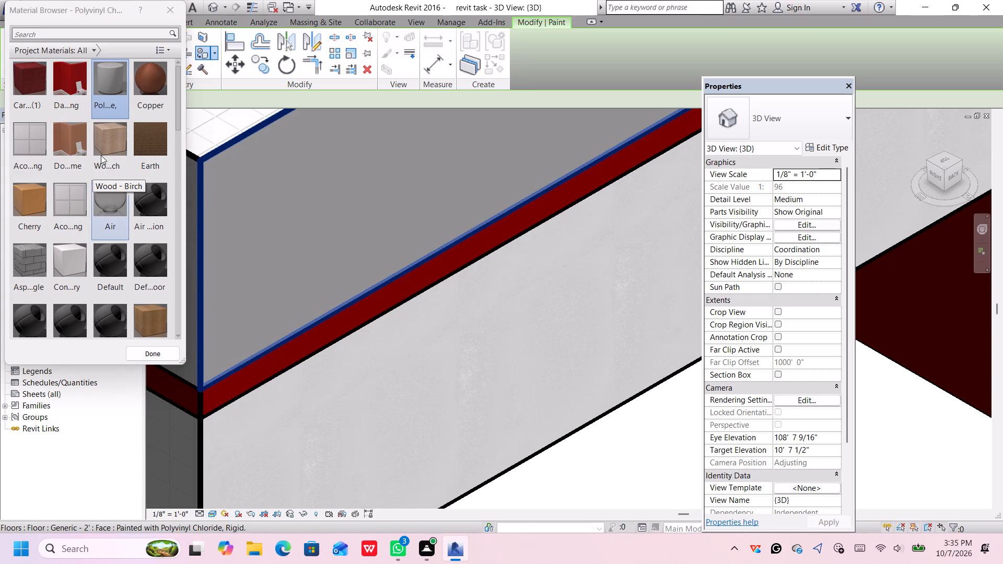
Look through the project materials from Damp-proofing to the end of the list for another finish, and end the painting.
{"action": "left_click", "coordinate": [63, 88]}
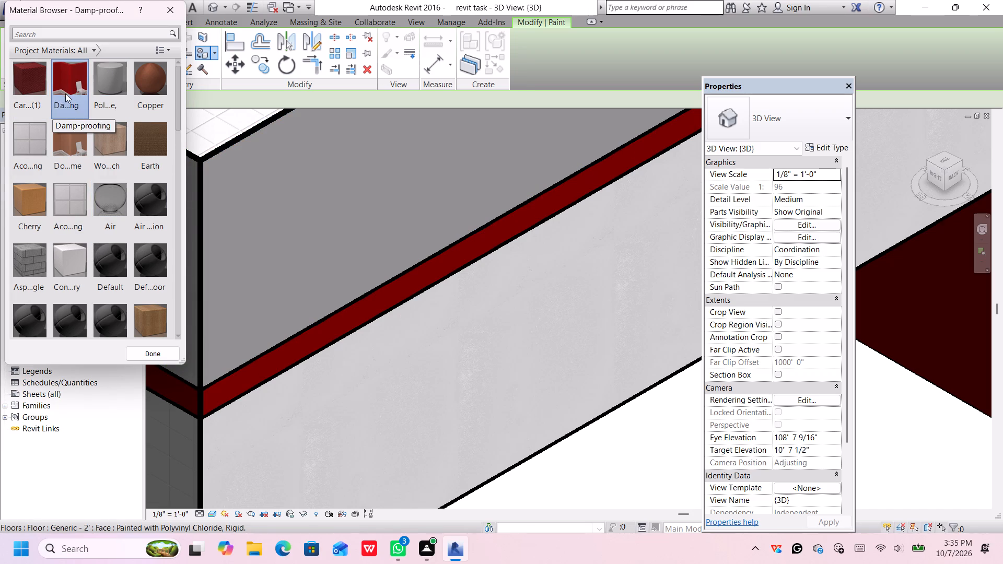
{"action": "left_click", "coordinate": [73, 102]}
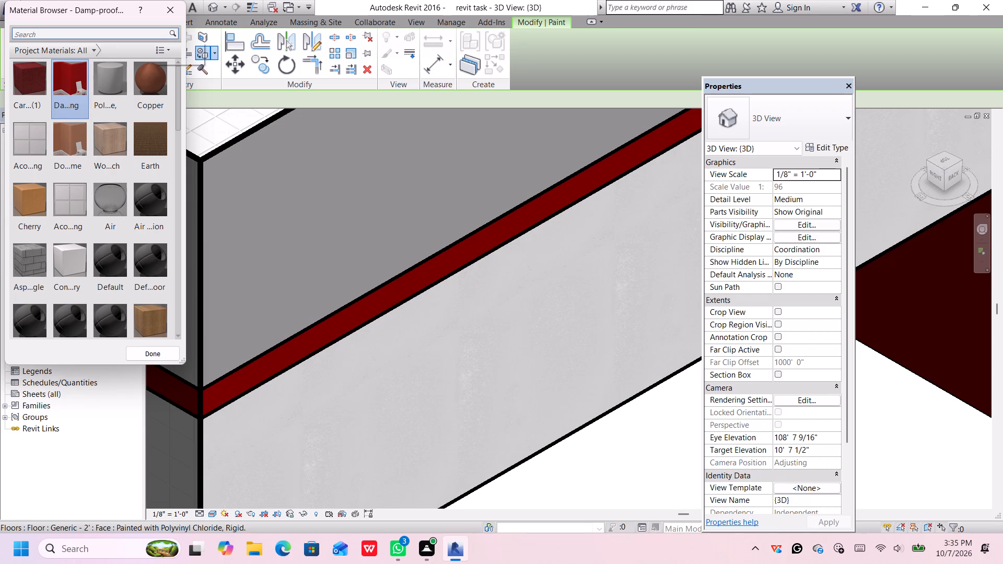
{"action": "scroll", "coordinate": [107, 197], "scroll_direction": "down", "scroll_amount": 11}
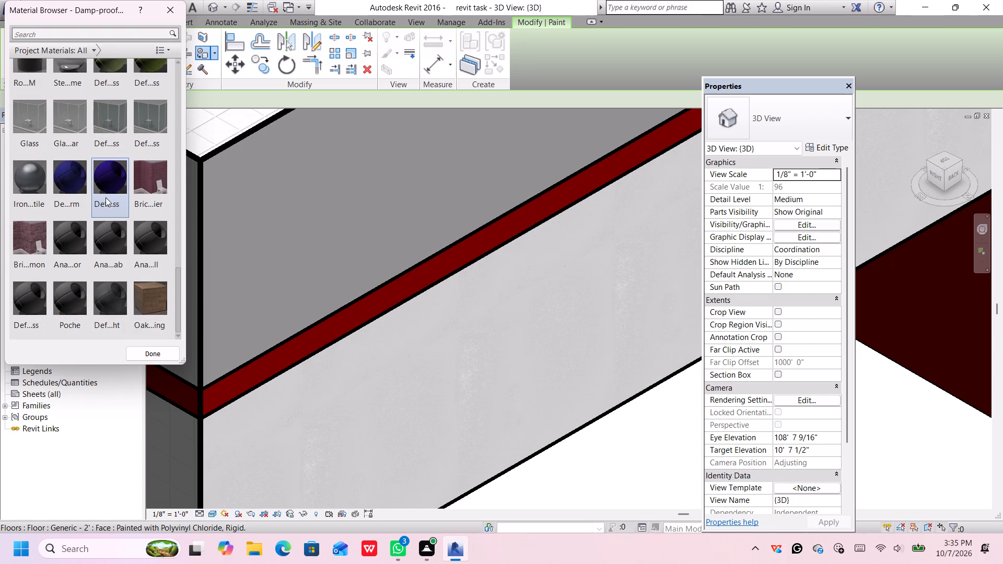
{"action": "scroll", "coordinate": [110, 237], "scroll_direction": "down", "scroll_amount": 5}
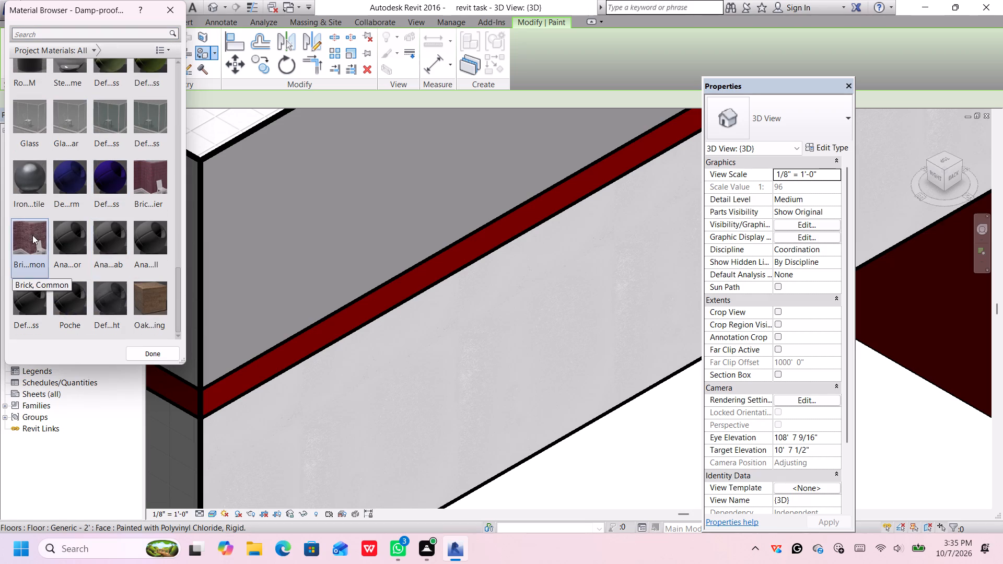
{"action": "scroll", "coordinate": [42, 233], "scroll_direction": "down", "scroll_amount": 1}
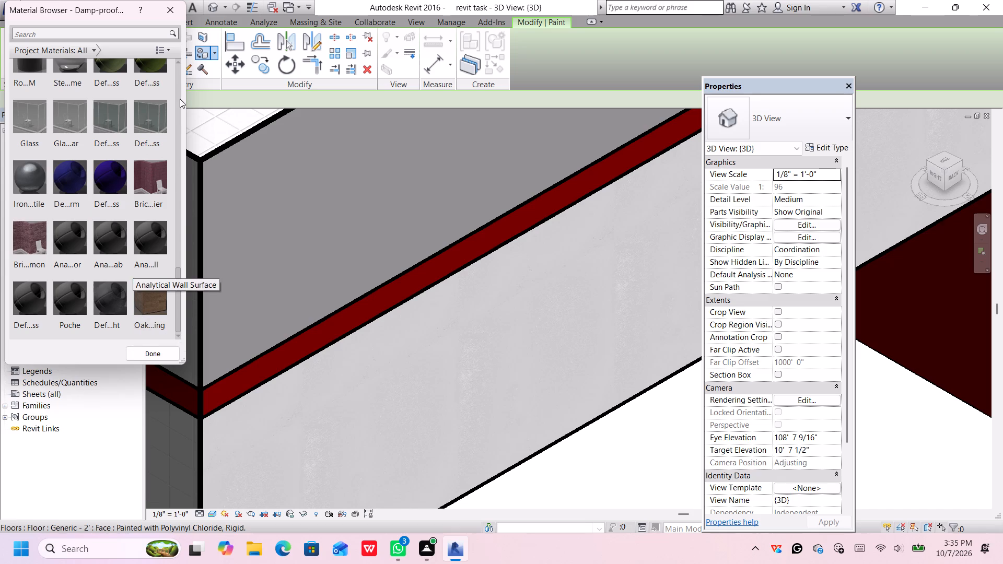
{"action": "left_click", "coordinate": [172, 5]}
{"action": "scroll", "coordinate": [349, 300], "scroll_direction": "up", "scroll_amount": 1}
{"action": "scroll", "coordinate": [349, 300], "scroll_direction": "down", "scroll_amount": 1}
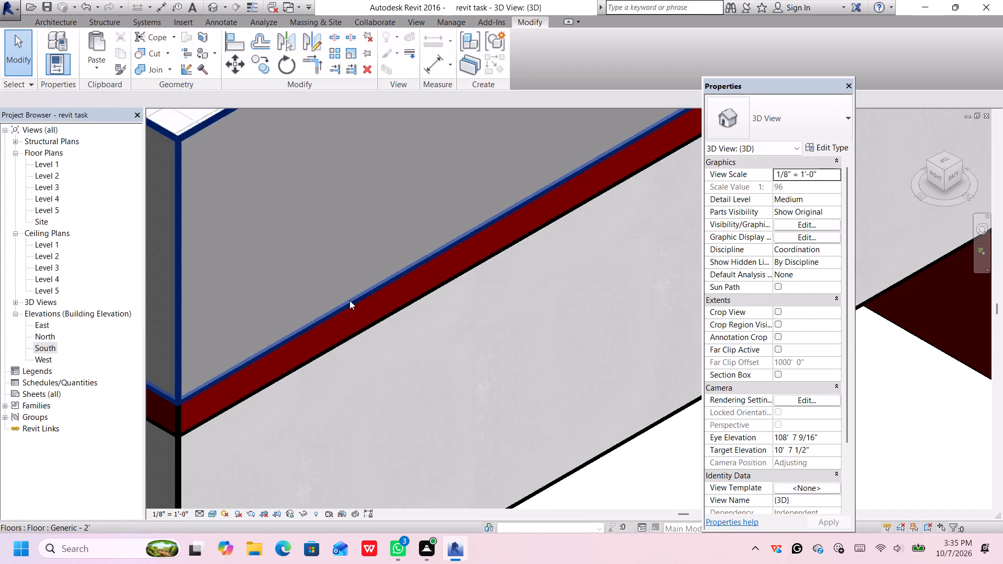
Undo the Polyvinyl Chloride, Rigid and Tile, Porcelain, 4in paint trials on the north-facing edges of the north bay upper slabs.
{"action": "scroll", "coordinate": [349, 300], "scroll_direction": "down", "scroll_amount": 19}
{"action": "scroll", "coordinate": [381, 369], "scroll_direction": "down", "scroll_amount": 3}
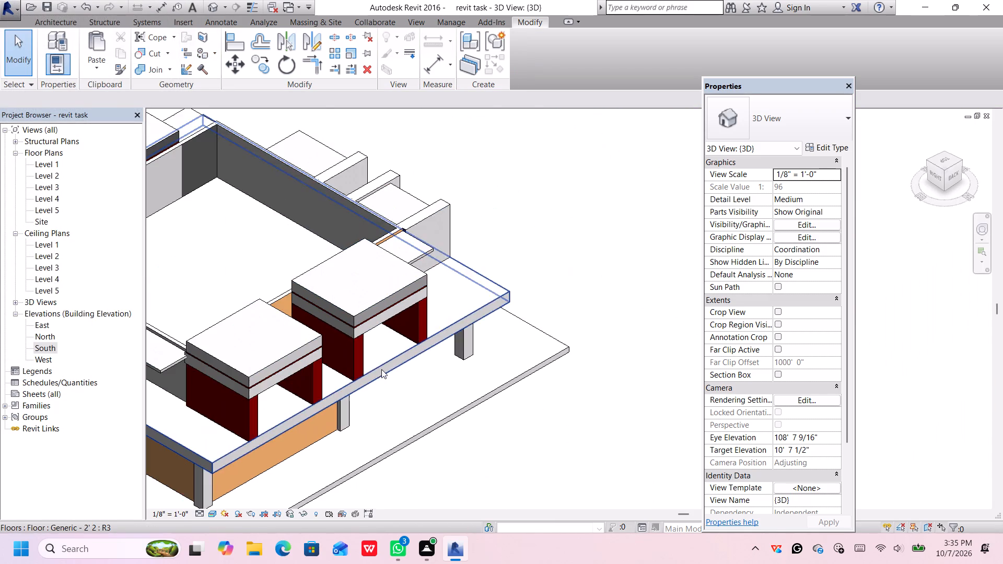
{"action": "middle_click_drag", "start_coordinate": [407, 442], "coordinate": [581, 386]}
{"action": "middle_click_drag", "start_coordinate": [522, 473], "coordinate": [532, 455]}
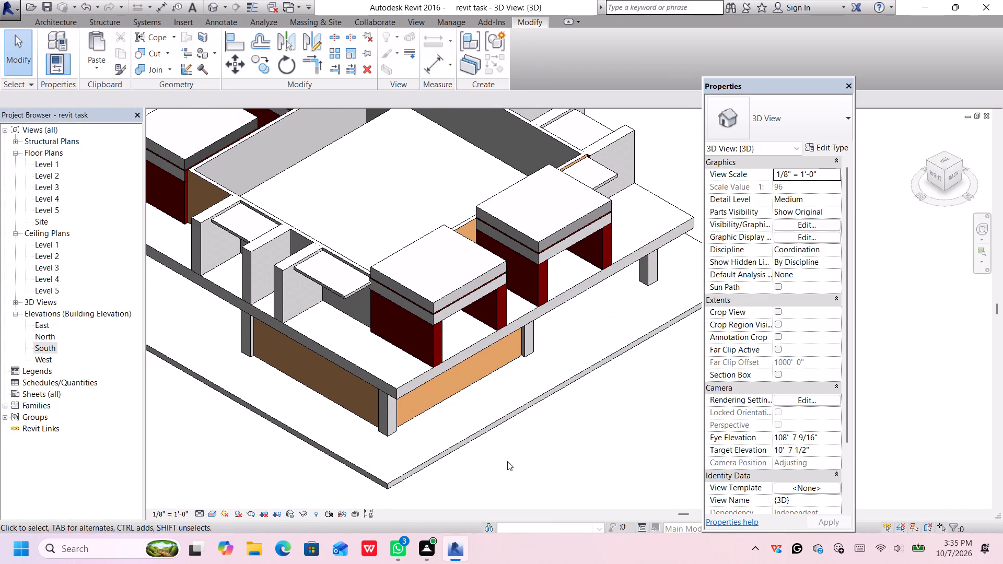
{"action": "key", "text": "ctrl+z"}
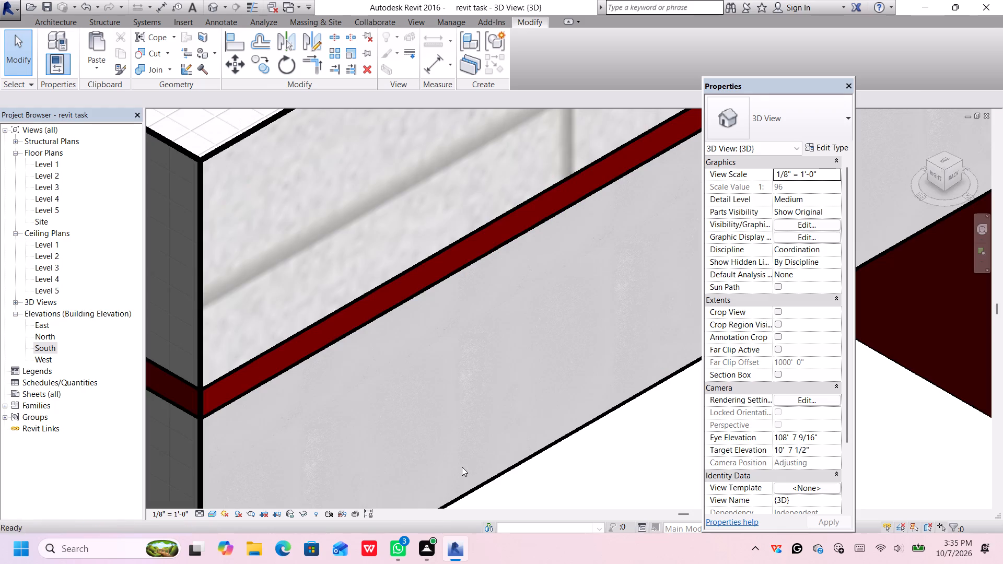
{"action": "key", "text": "ctrl+z"}
{"action": "key", "text": "ctrl+z"}
{"action": "key", "text": "ctrl+z"}
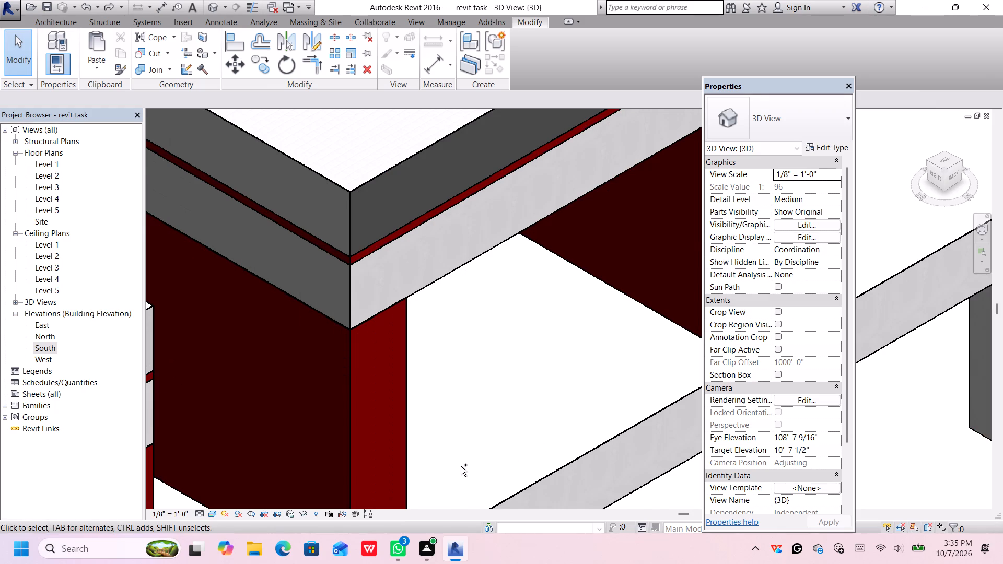
{"action": "key", "text": "ctrl+z"}
{"action": "key", "text": "ctrl+z"}
{"action": "key", "text": "ctrl+z"}
{"action": "key", "text": "ctrl+z"}
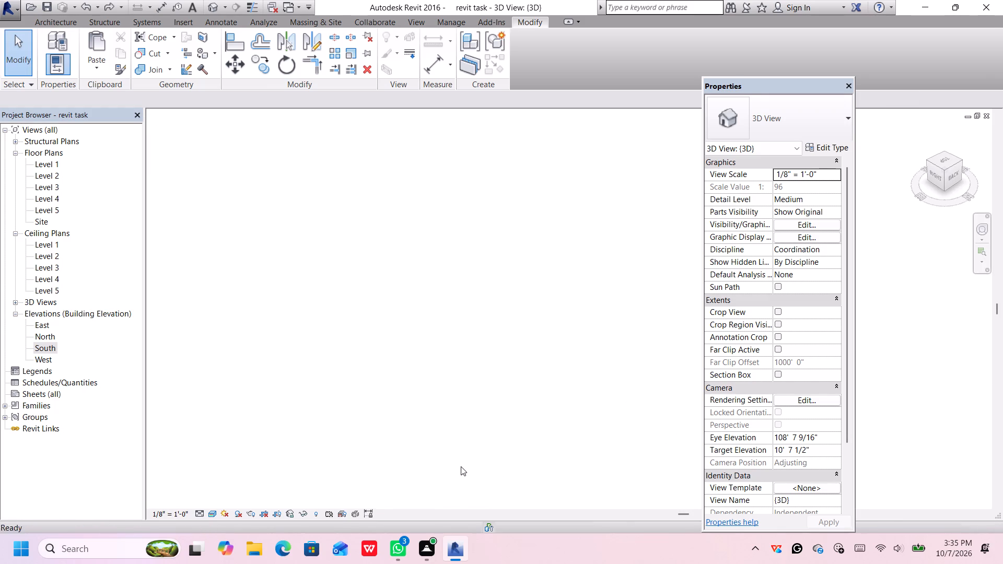
{"action": "key", "text": "ctrl+z"}
{"action": "key", "text": "ctrl+z"}
{"action": "scroll", "coordinate": [461, 466], "scroll_direction": "down", "scroll_amount": 7}
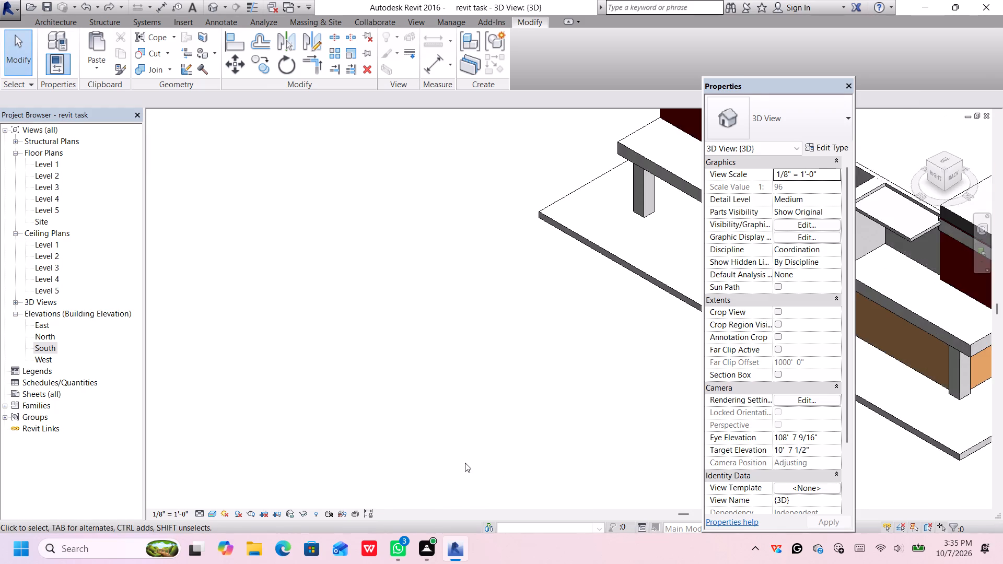
{"action": "scroll", "coordinate": [466, 463], "scroll_direction": "down", "scroll_amount": 5}
{"action": "middle_click_drag", "start_coordinate": [469, 459], "coordinate": [306, 451]}
{"action": "middle_click", "coordinate": [306, 451]}
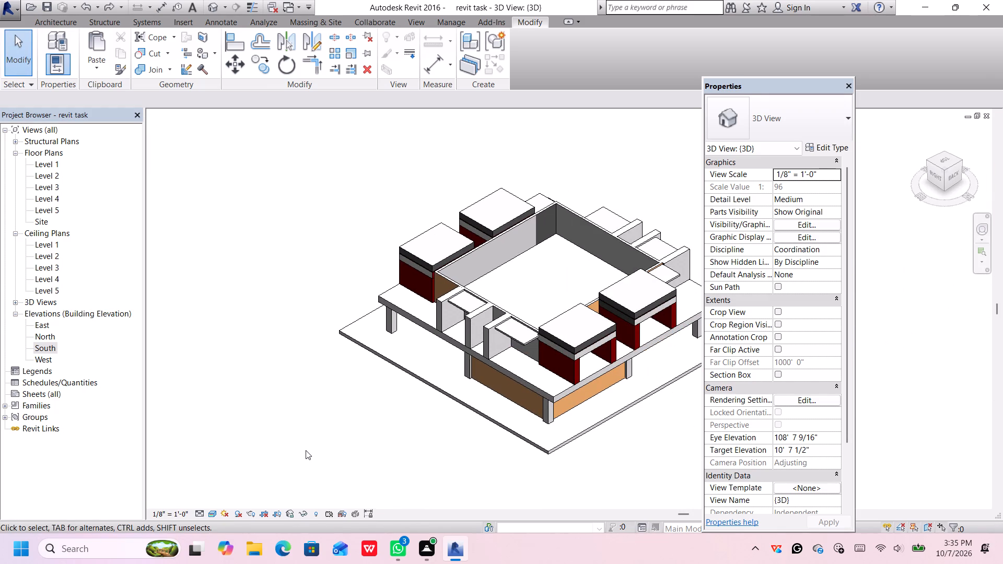
Step back and forth through the edit history to remove the top-face paint from the four upper slabs, keeping their 2' floor type.
{"action": "key", "text": "ctrl+z"}
{"action": "key", "text": "ctrl+z"}
{"action": "key", "text": "ctrl+z"}
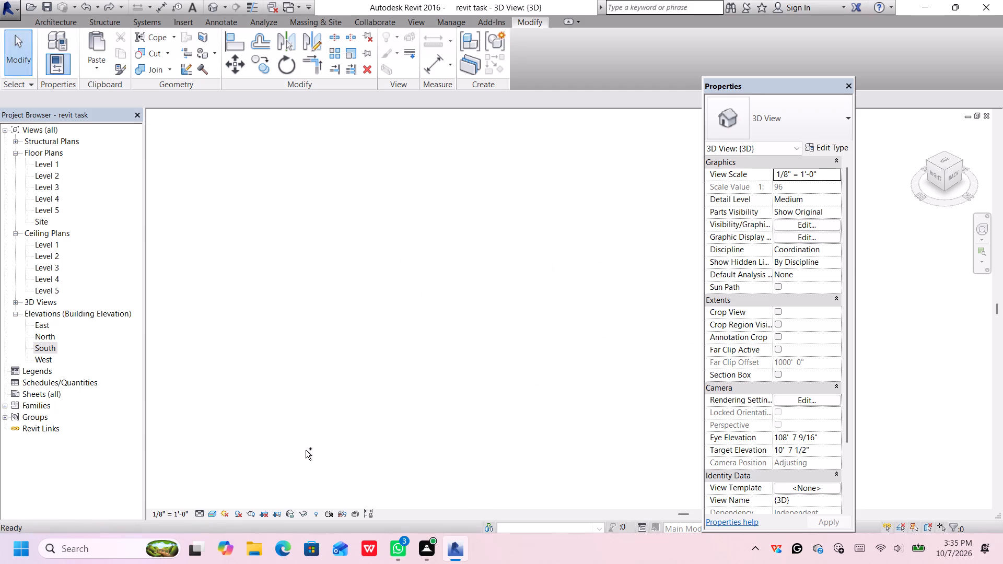
{"action": "key", "text": "ctrl+z"}
{"action": "key", "text": "ctrl+z"}
{"action": "key", "text": "ctrl+z"}
{"action": "key", "text": "ctrl+z"}
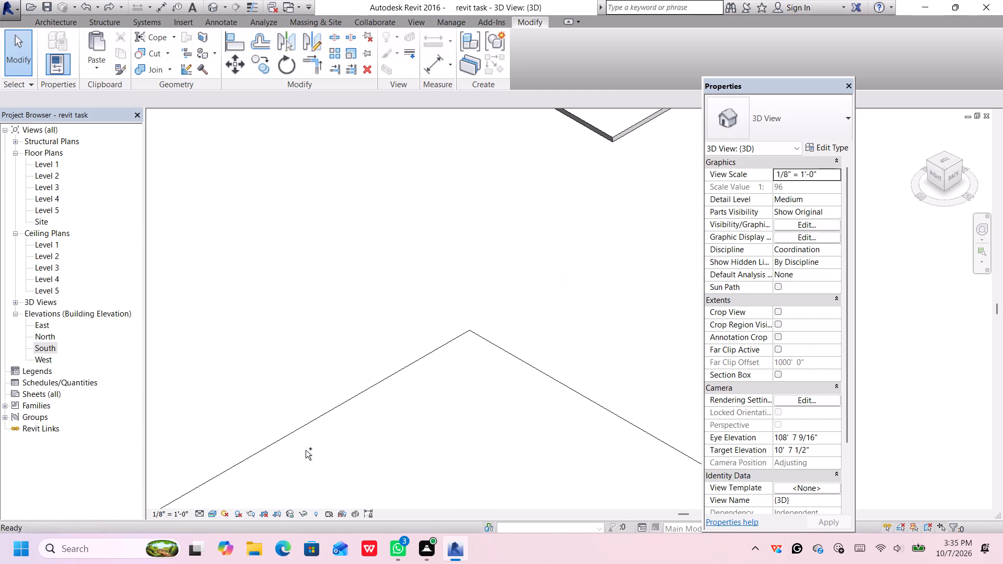
{"action": "scroll", "coordinate": [391, 426], "scroll_direction": "down", "scroll_amount": 6}
{"action": "scroll", "coordinate": [454, 402], "scroll_direction": "down", "scroll_amount": 3}
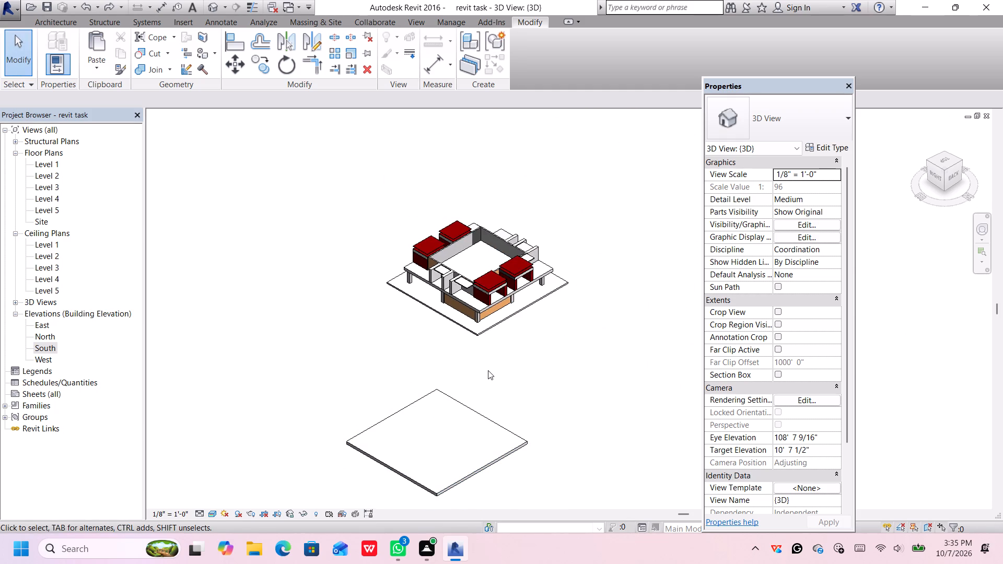
{"action": "scroll", "coordinate": [489, 368], "scroll_direction": "up", "scroll_amount": 6}
{"action": "middle_click_drag", "start_coordinate": [505, 343], "coordinate": [473, 513]}
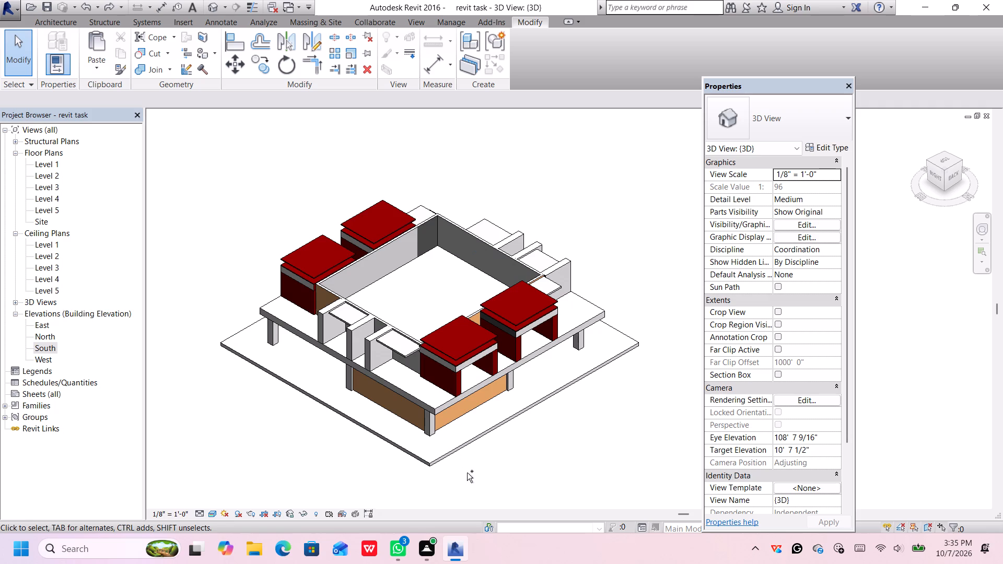
{"action": "key", "text": "ctrl+y"}
{"action": "key", "text": "ctrl+y"}
{"action": "scroll", "coordinate": [532, 415], "scroll_direction": "down", "scroll_amount": 5}
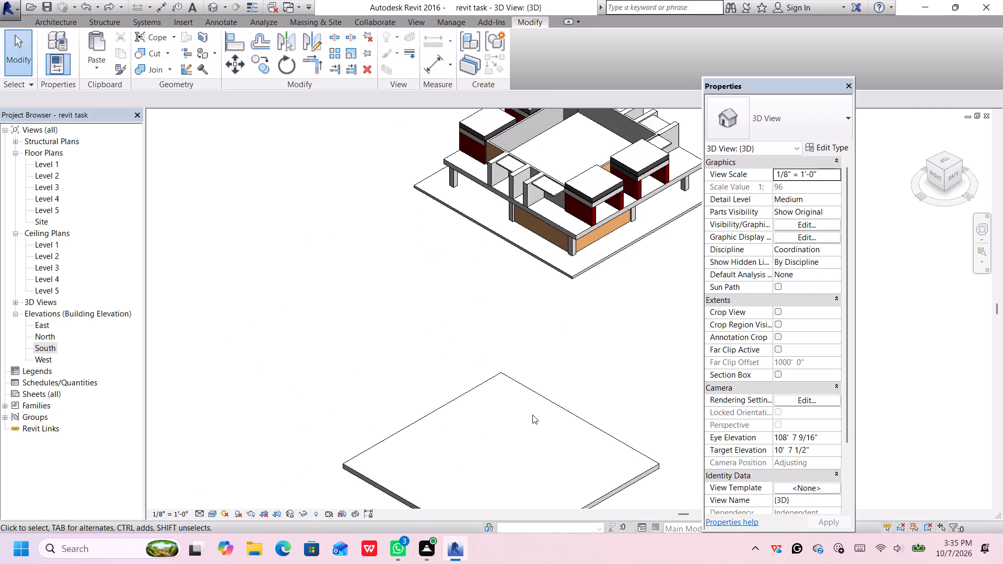
{"action": "middle_click_drag", "start_coordinate": [562, 384], "coordinate": [575, 431]}
{"action": "key", "text": "ctrl+z"}
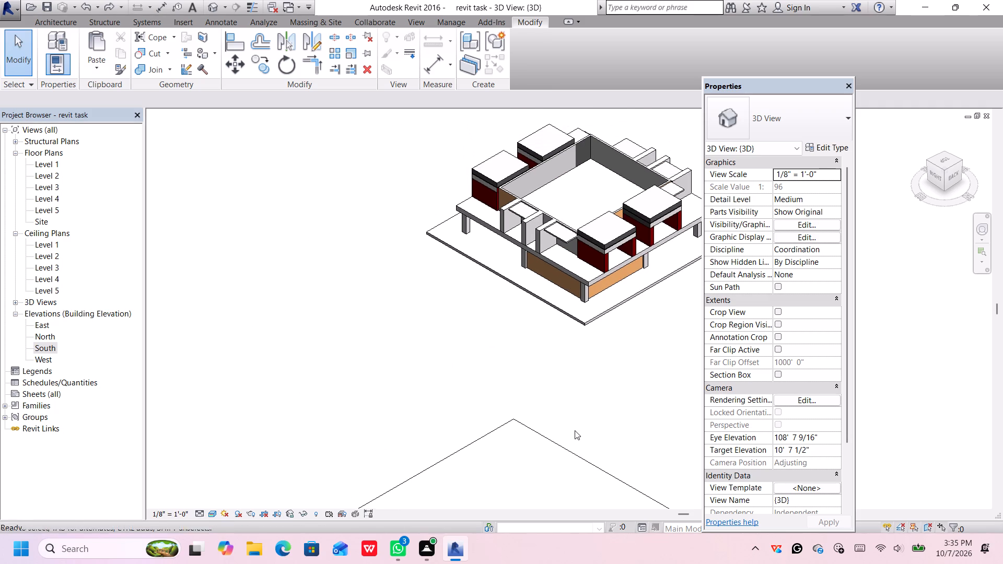
{"action": "scroll", "coordinate": [588, 408], "scroll_direction": "down", "scroll_amount": 5}
{"action": "middle_click_drag", "start_coordinate": [590, 397], "coordinate": [278, 563]}
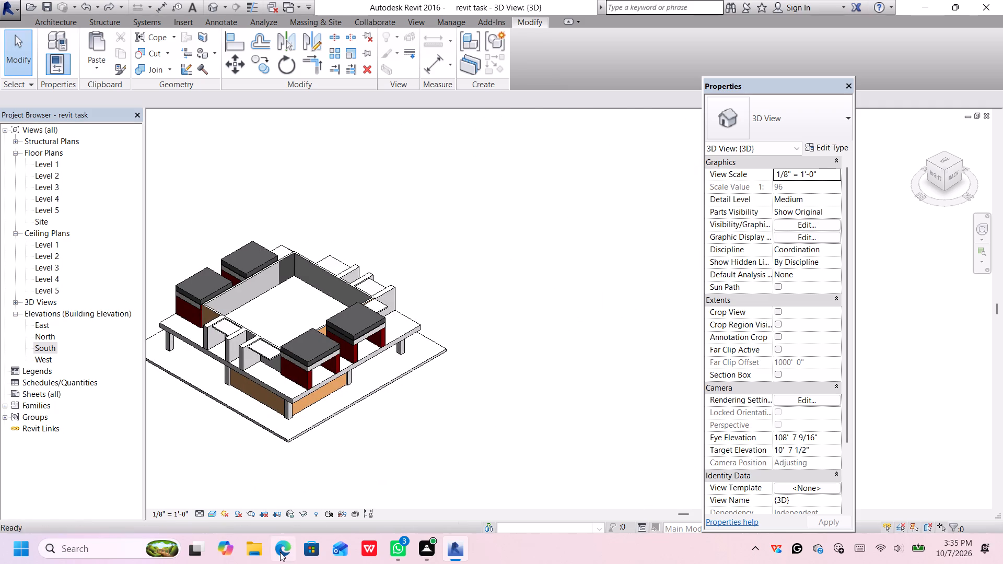
Check which floor type the lower slab beneath a north bay upper slab uses.
{"action": "scroll", "coordinate": [320, 387], "scroll_direction": "up", "scroll_amount": 1}
{"action": "scroll", "coordinate": [301, 321], "scroll_direction": "up", "scroll_amount": 1}
{"action": "scroll", "coordinate": [312, 368], "scroll_direction": "up", "scroll_amount": 4}
{"action": "left_click", "coordinate": [312, 370]}
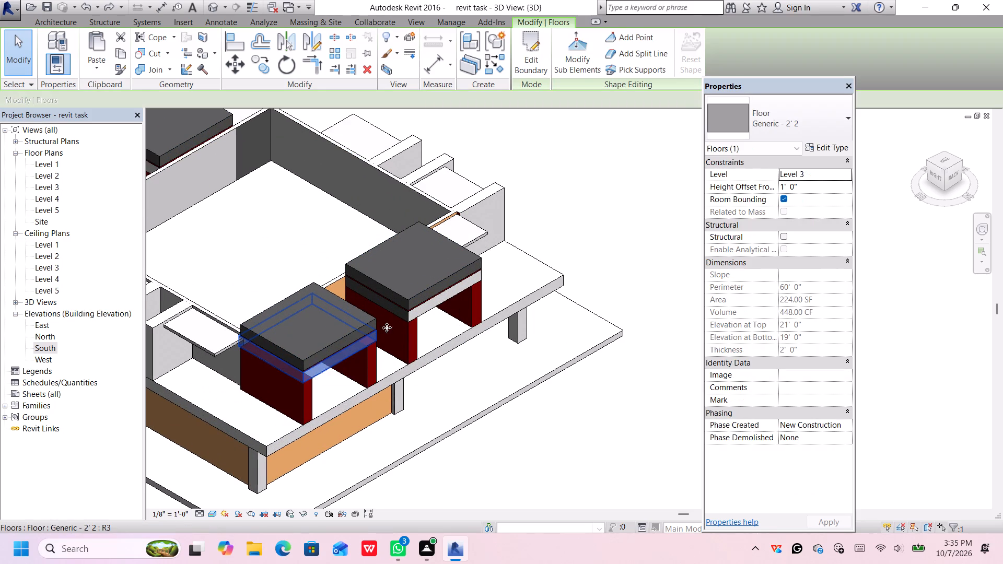
{"action": "left_click", "coordinate": [819, 126]}
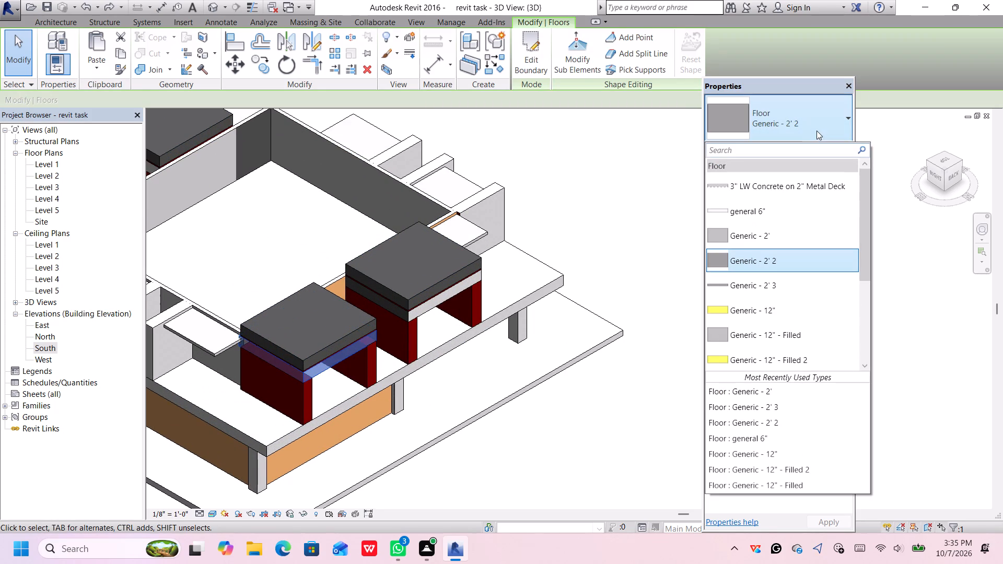
{"action": "left_click", "coordinate": [818, 131]}
{"action": "left_click", "coordinate": [637, 387]}
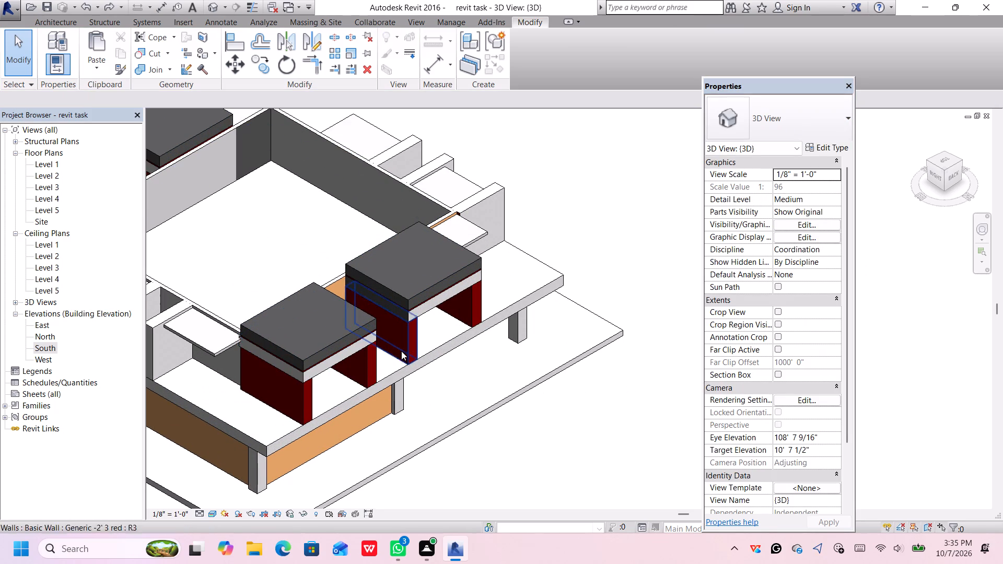
Change the four upper slabs' floor type to Generic - 2' 2.
{"action": "left_click", "coordinate": [343, 335]}
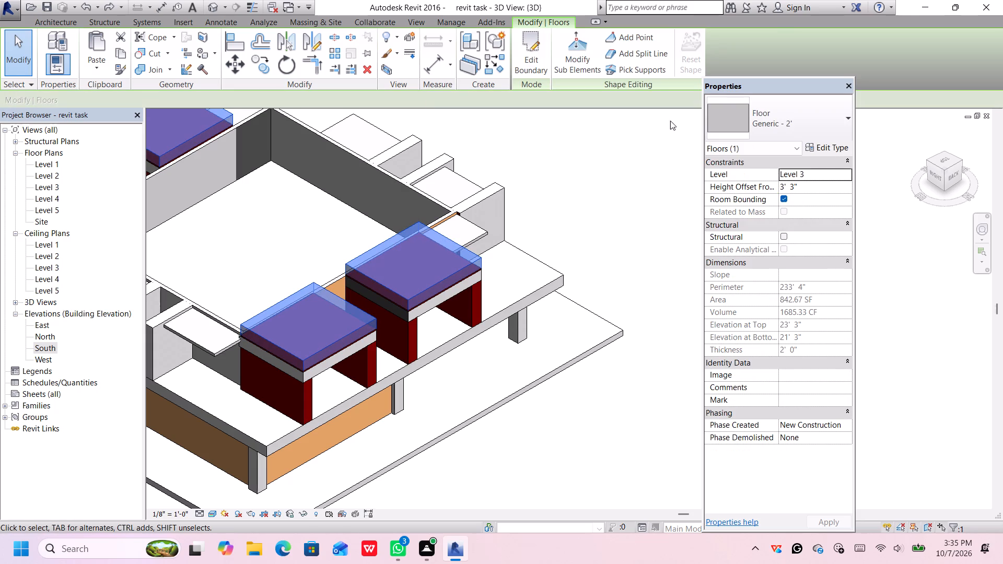
{"action": "left_click", "coordinate": [784, 116]}
{"action": "left_click", "coordinate": [766, 262]}
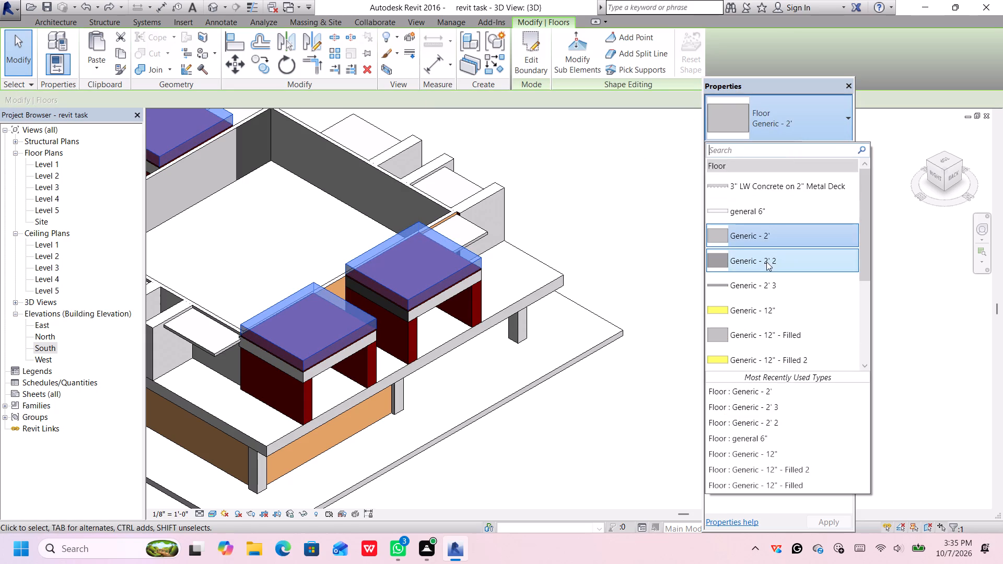
{"action": "left_click", "coordinate": [603, 236]}
{"action": "middle_click_drag", "start_coordinate": [603, 227], "coordinate": [604, 227]}
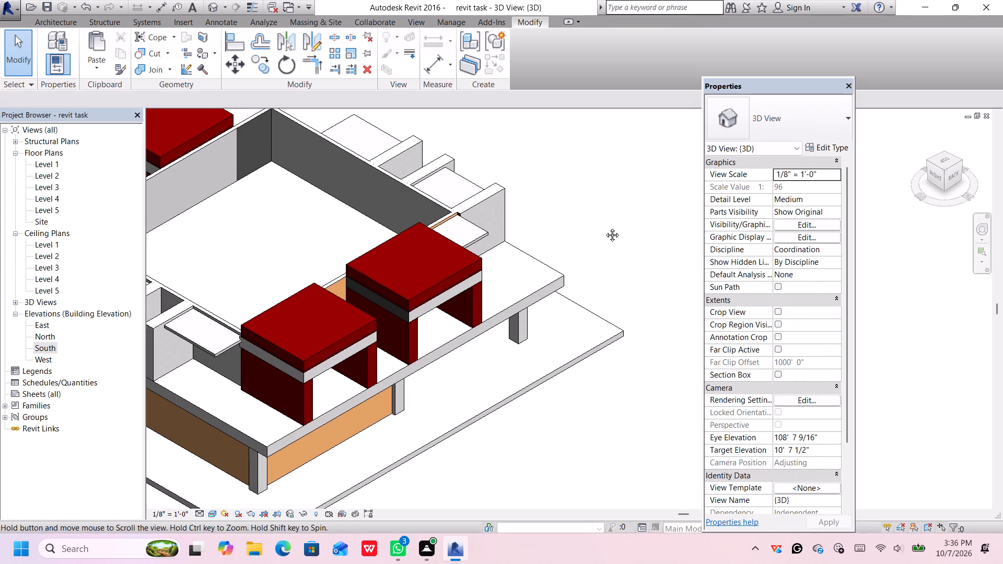
{"action": "middle_click_drag", "start_coordinate": [604, 227], "coordinate": [742, 197]}
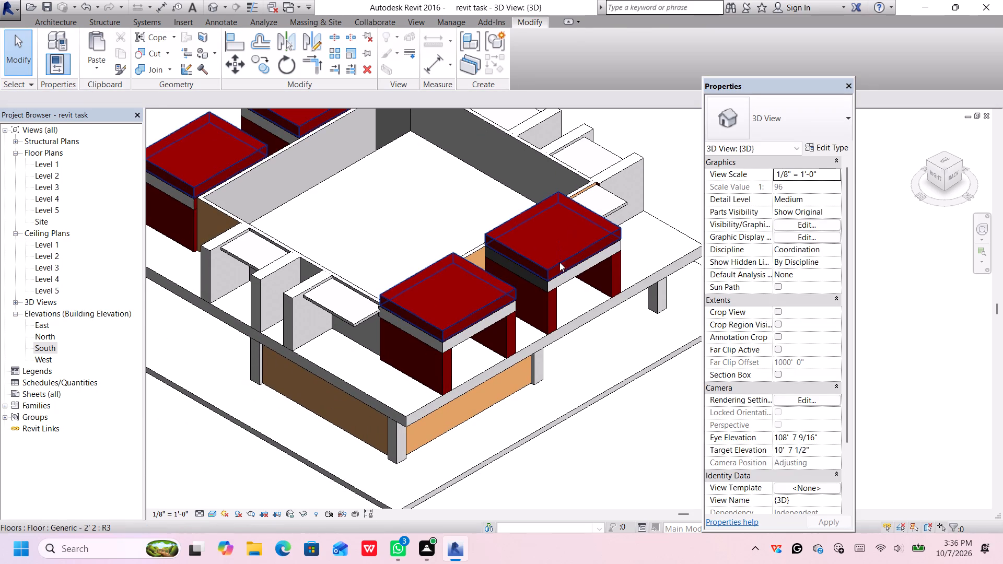
Duplicate the upper slabs' Generic - 2' 2 floor type as a new type under the proposed name.
{"action": "left_click", "coordinate": [561, 262]}
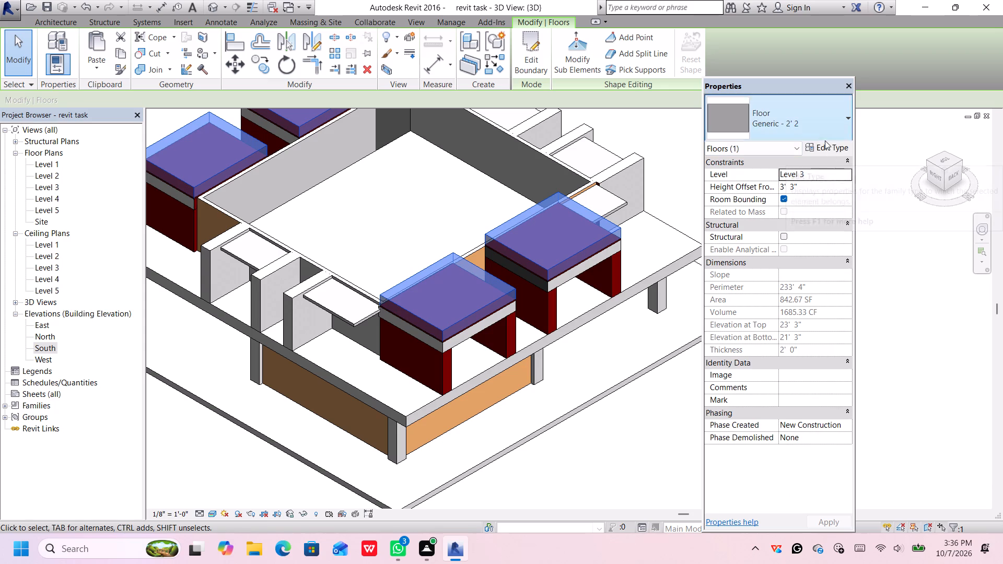
{"action": "left_click", "coordinate": [825, 140]}
{"action": "left_click", "coordinate": [825, 150]}
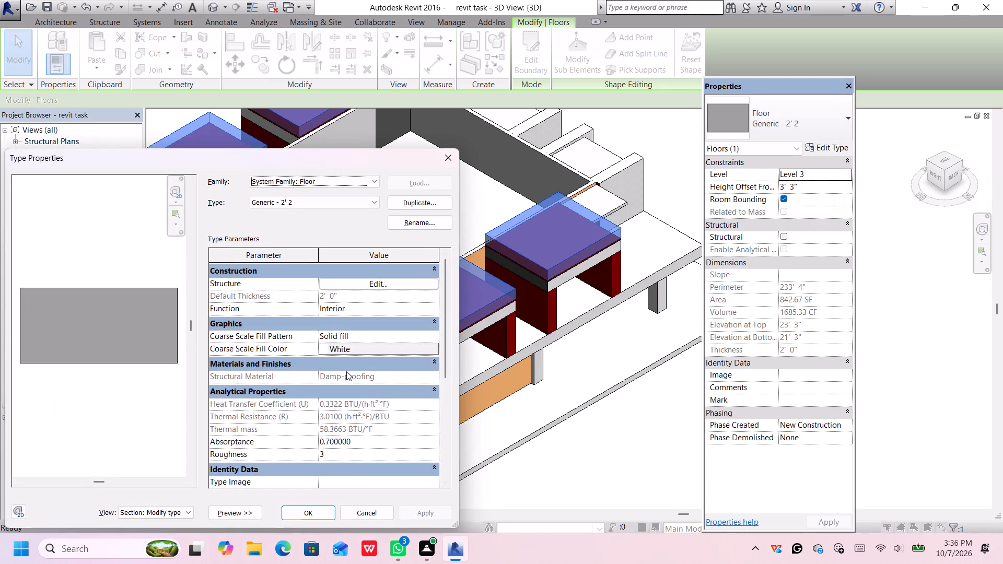
{"action": "left_click", "coordinate": [409, 203]}
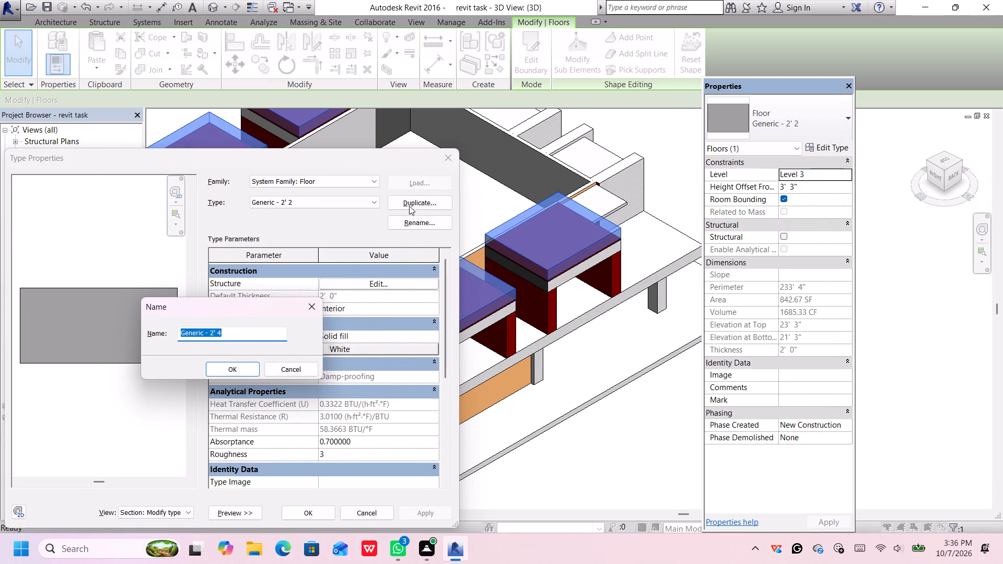
{"action": "left_click", "coordinate": [211, 369]}
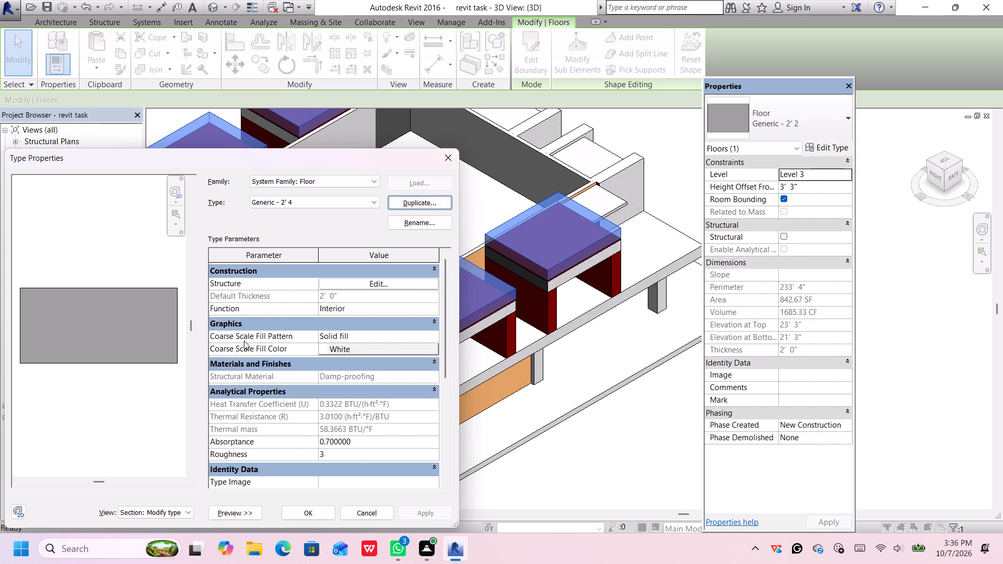
Choose Metal - Paint Finish - Grey as the material for the new floor type's structure layer.
{"action": "left_click", "coordinate": [402, 377]}
{"action": "left_click", "coordinate": [427, 383]}
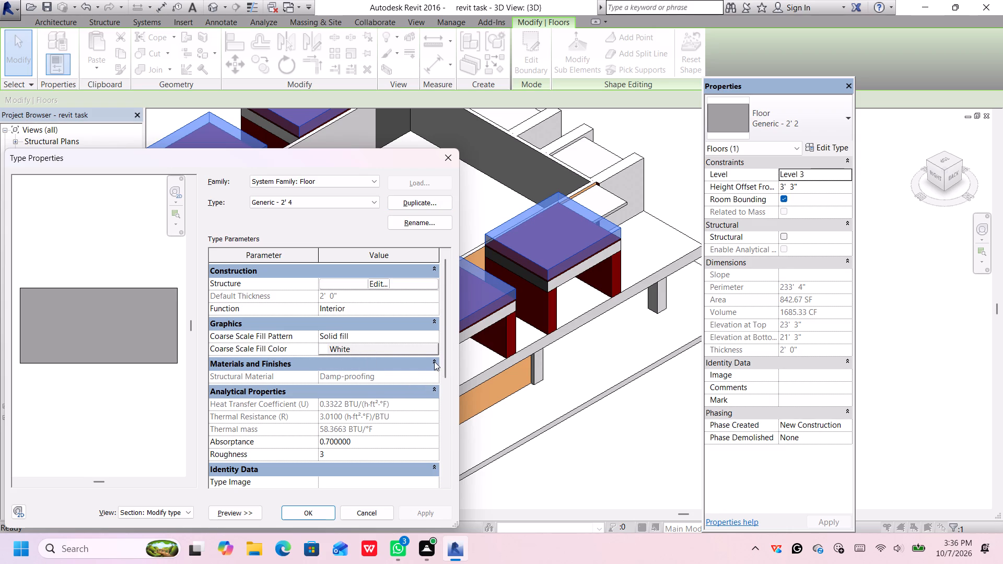
{"action": "left_click", "coordinate": [394, 281]}
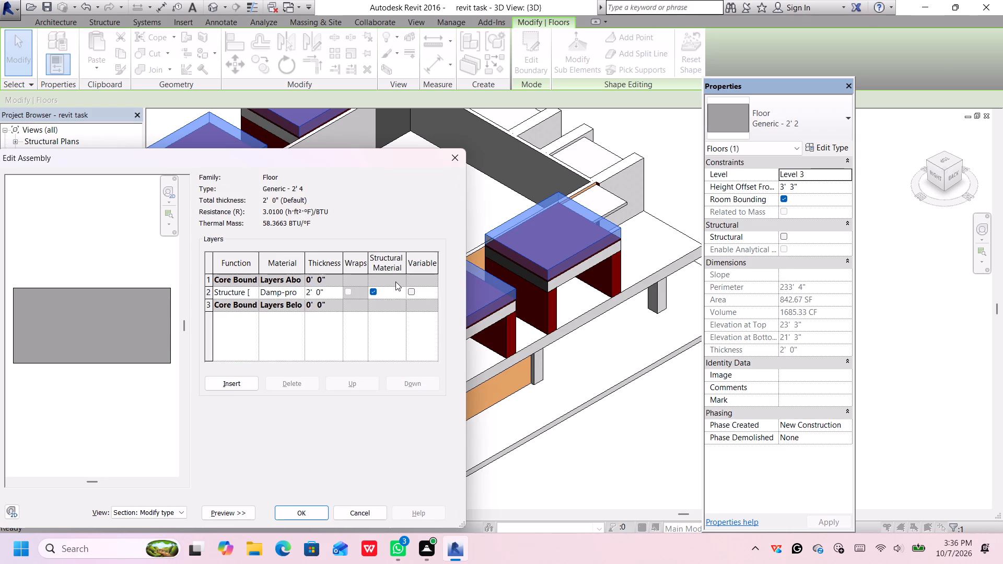
{"action": "left_click", "coordinate": [295, 289]}
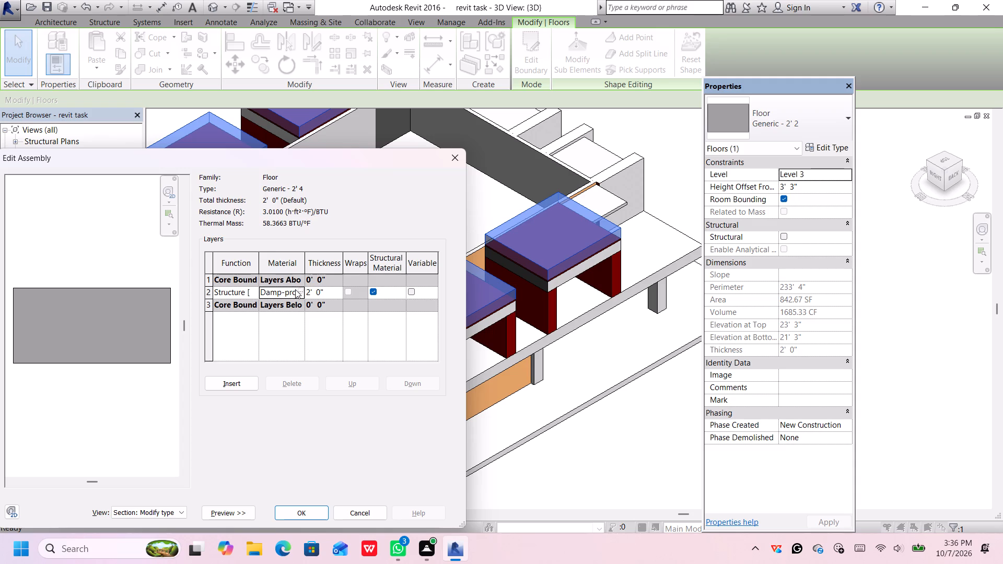
{"action": "left_click", "coordinate": [300, 293]}
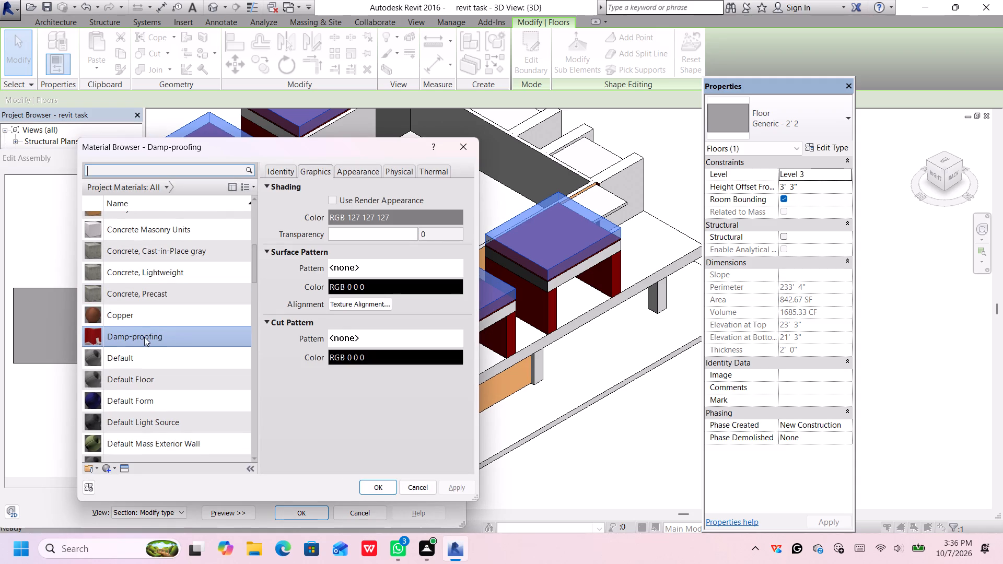
{"action": "scroll", "coordinate": [196, 322], "scroll_direction": "down", "scroll_amount": 5}
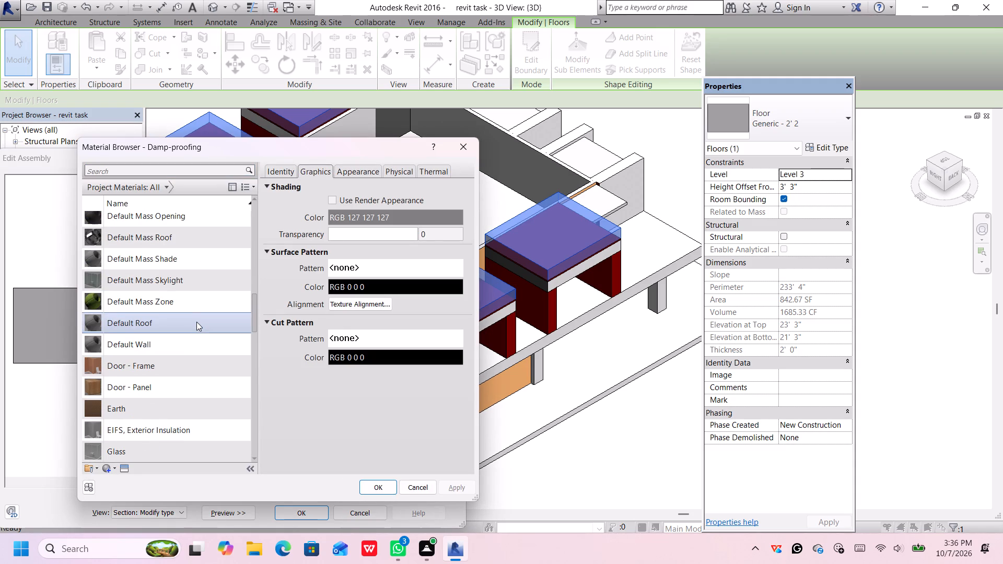
{"action": "scroll", "coordinate": [188, 365], "scroll_direction": "down", "scroll_amount": 4}
{"action": "scroll", "coordinate": [188, 365], "scroll_direction": "up", "scroll_amount": 2}
{"action": "scroll", "coordinate": [188, 365], "scroll_direction": "down", "scroll_amount": 1}
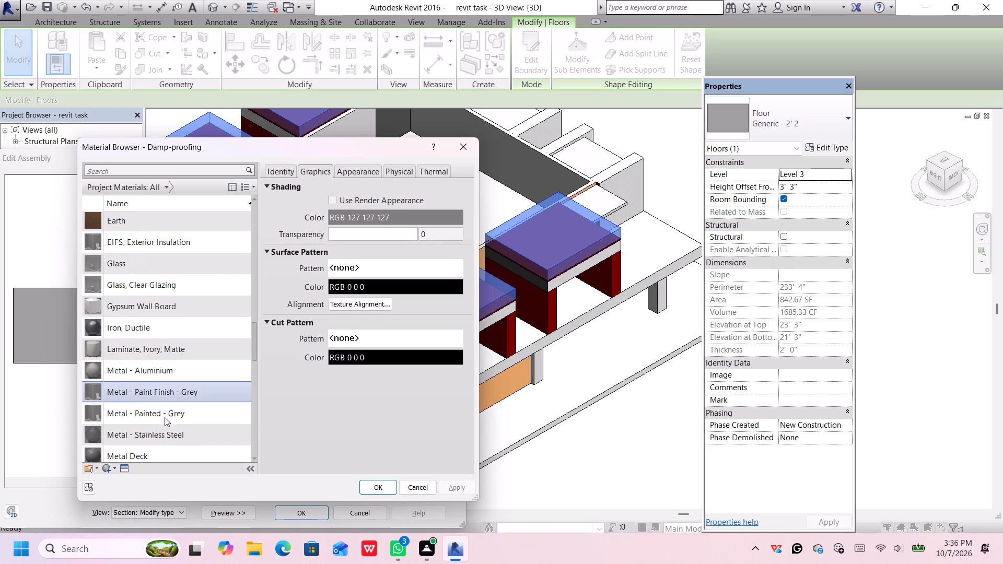
{"action": "left_click", "coordinate": [171, 390]}
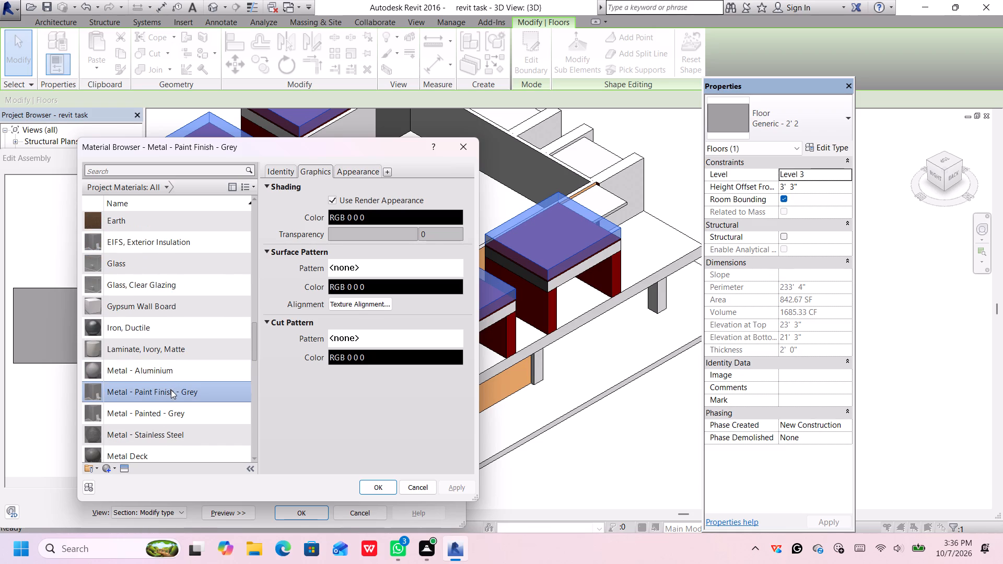
Set the material's wall paint appearance color to white, RGB 255 255 255, and apply the new floor type to the upper slabs.
{"action": "left_click", "coordinate": [352, 166]}
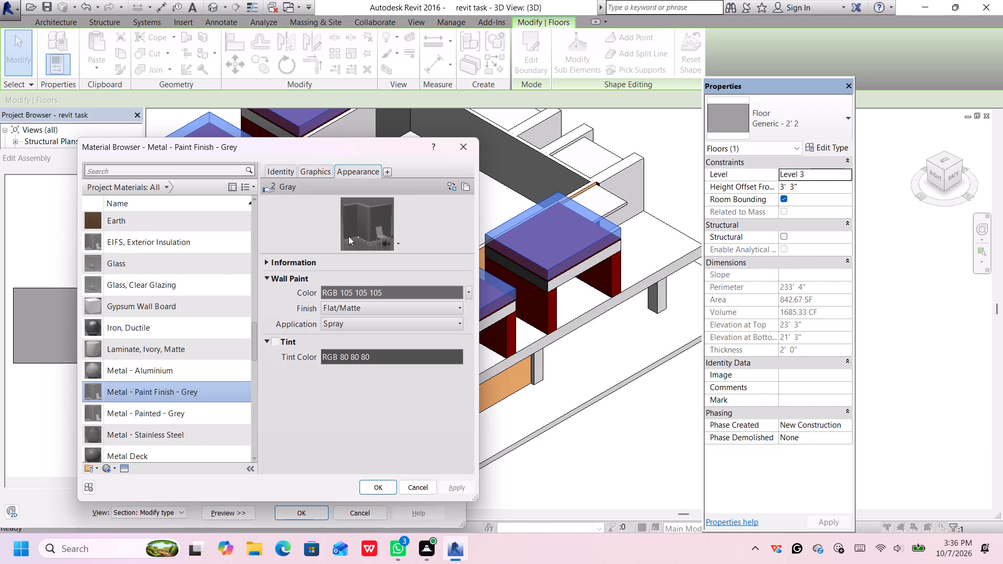
{"action": "left_click", "coordinate": [468, 292]}
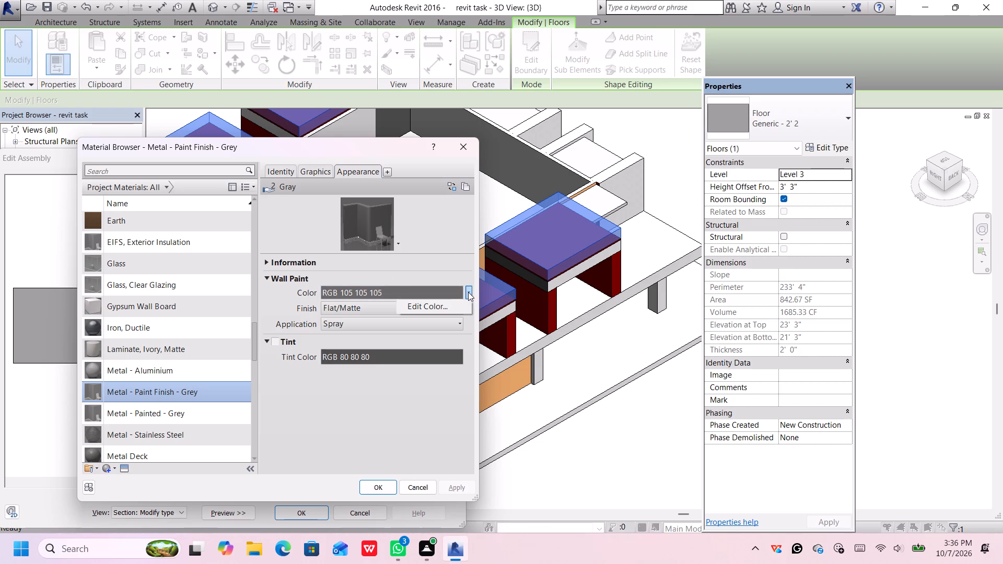
{"action": "left_click", "coordinate": [459, 312]}
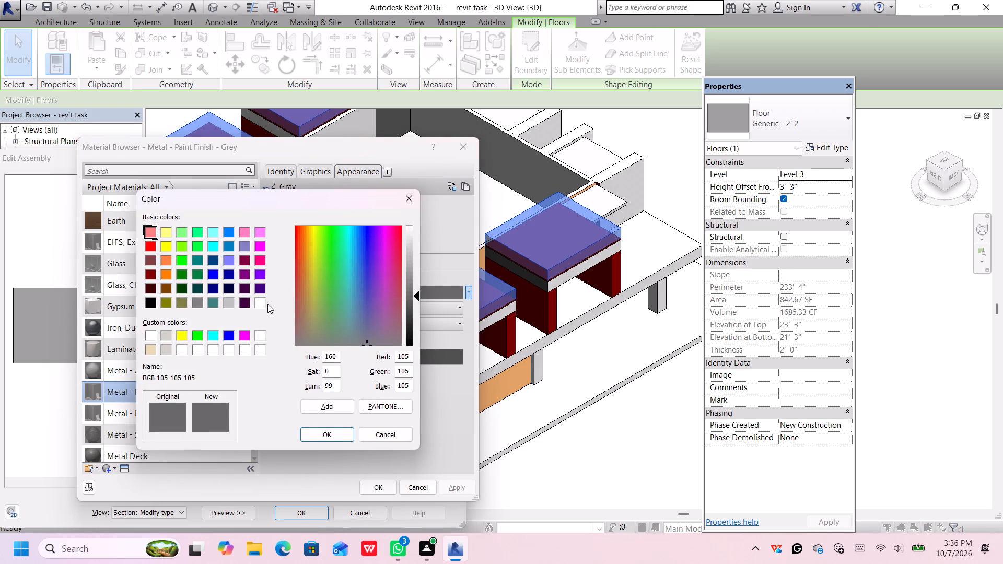
{"action": "left_click", "coordinate": [261, 303]}
{"action": "left_click", "coordinate": [323, 436]}
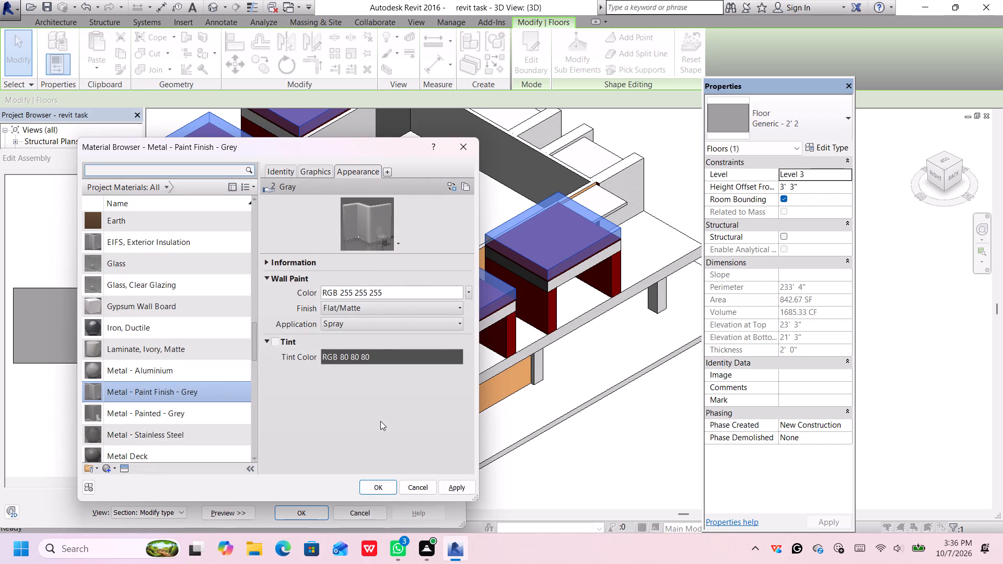
{"action": "left_click", "coordinate": [384, 487]}
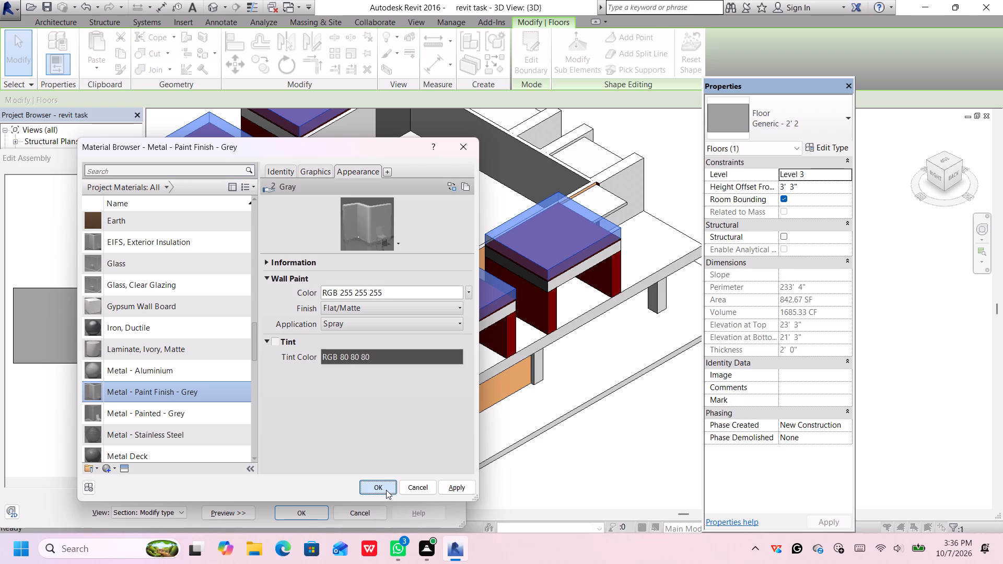
{"action": "left_click", "coordinate": [291, 516]}
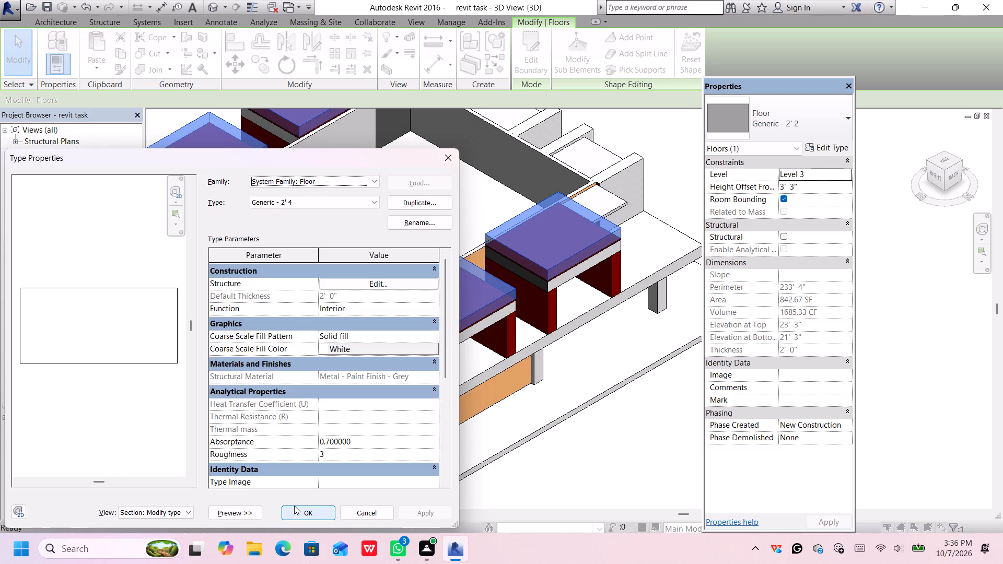
{"action": "left_click", "coordinate": [299, 512]}
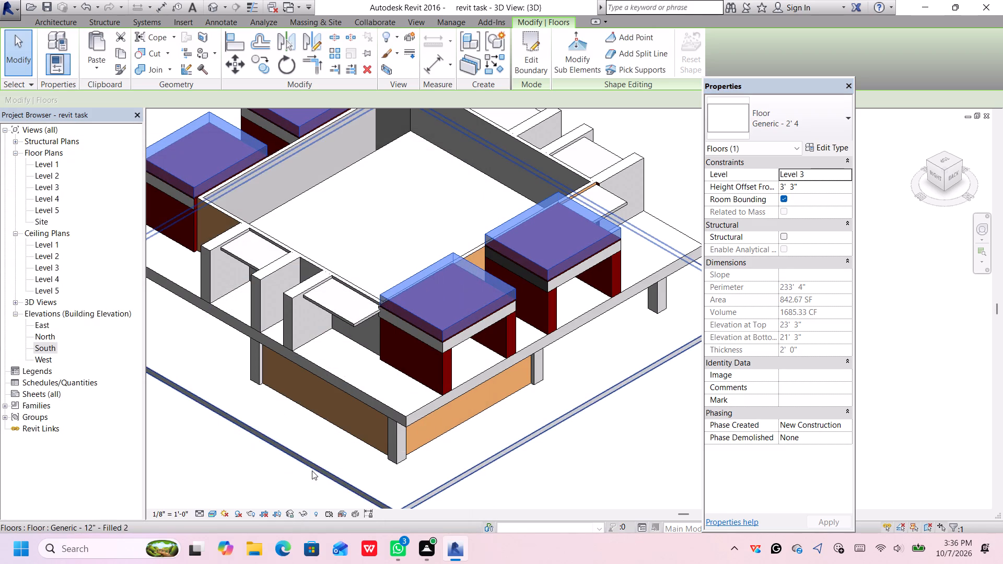
{"action": "left_click", "coordinate": [607, 474]}
{"action": "middle_click", "coordinate": [512, 512]}
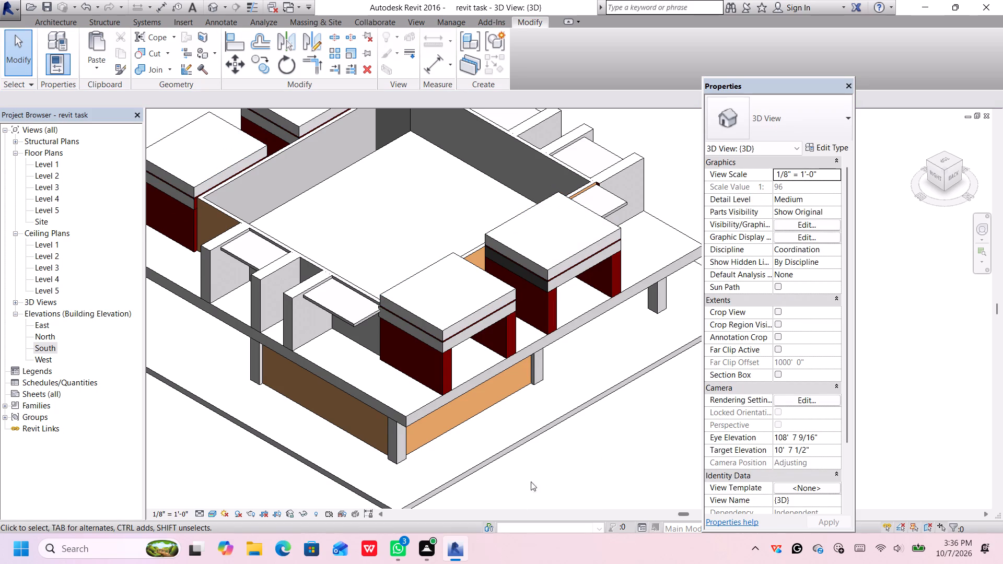
{"action": "scroll", "coordinate": [594, 330], "scroll_direction": "down", "scroll_amount": 3}
{"action": "middle_click_drag", "start_coordinate": [607, 272], "coordinate": [539, 389]}
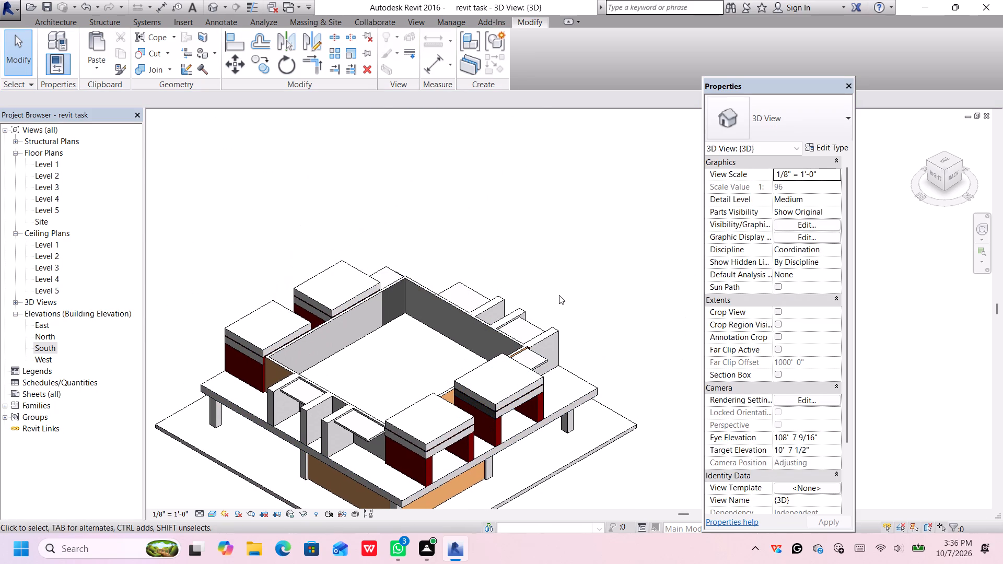